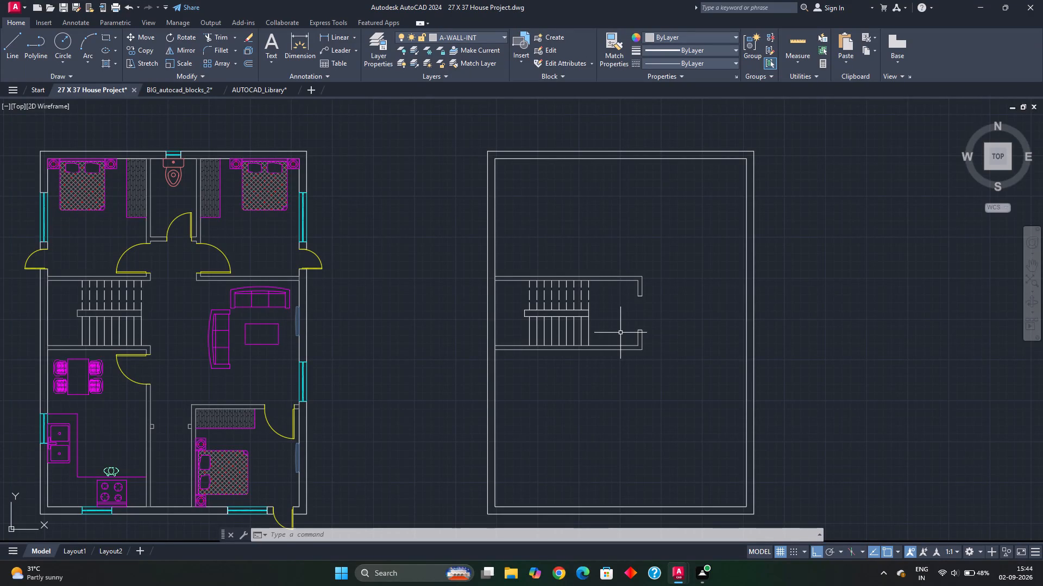
Offset the easternmost lower stair tread line 4' to the east, inside the stair enclosure.
{"action": "scroll", "coordinate": [644, 279], "scroll_direction": "up", "scroll_amount": 2}
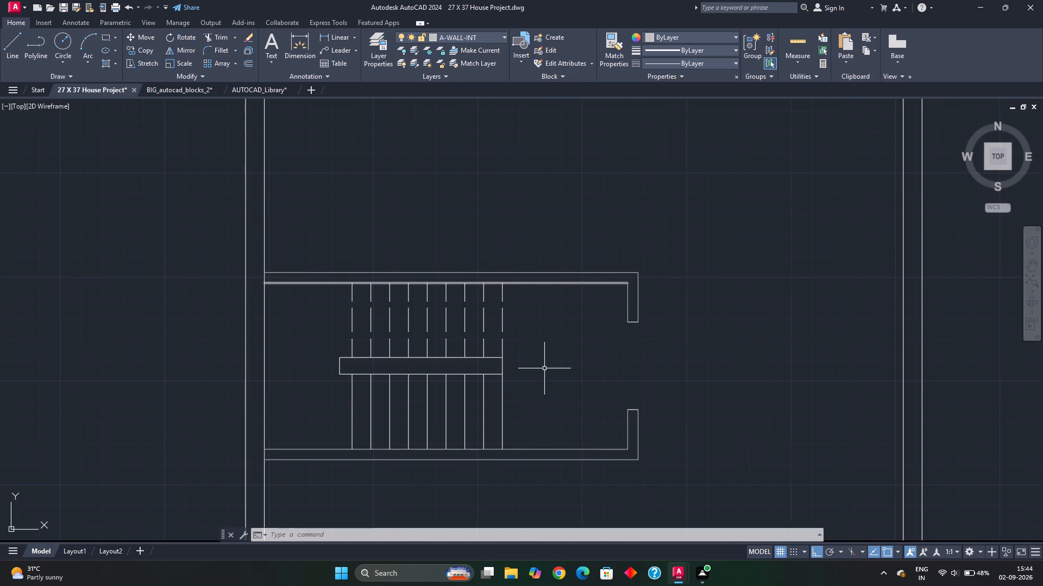
{"action": "middle_click_drag", "start_coordinate": [544, 371], "coordinate": [552, 286]}
{"action": "left_click", "coordinate": [511, 329]}
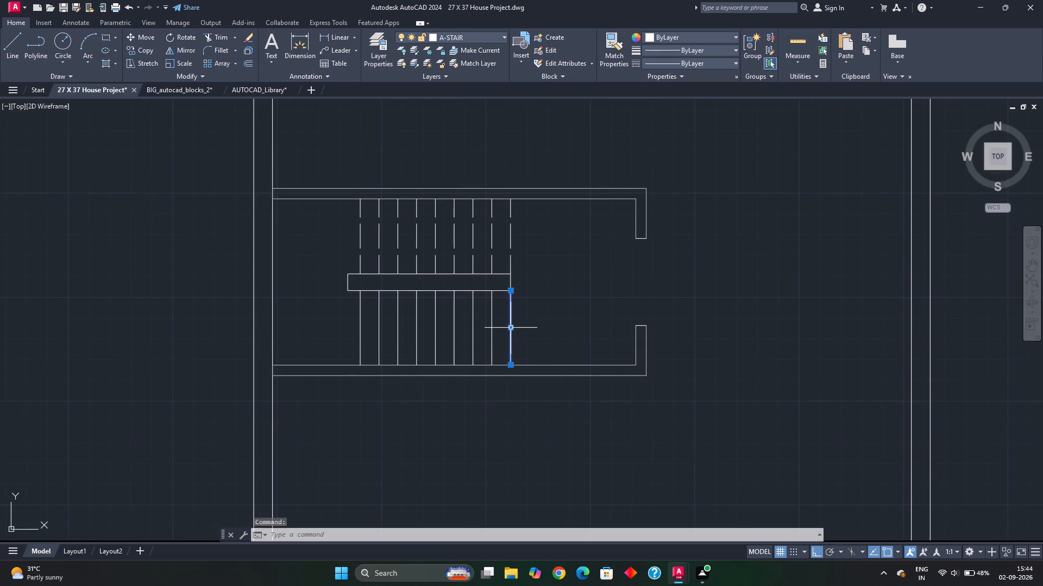
{"action": "key", "text": "o"}
{"action": "key", "text": "Return"}
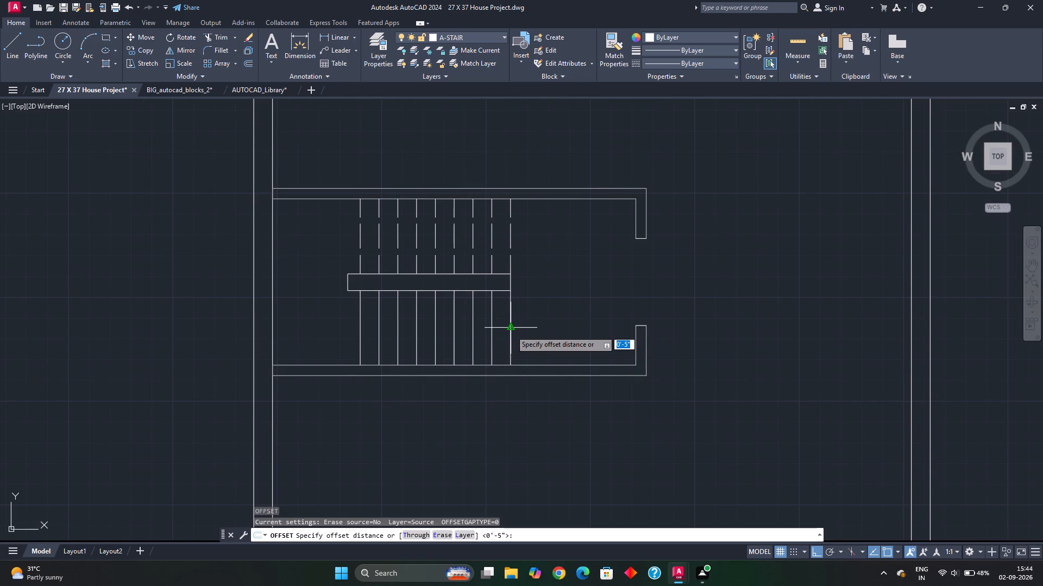
{"action": "key", "text": "4"}
{"action": "key", "text": "apostrophe"}
{"action": "key", "text": "Return"}
{"action": "left_click", "coordinate": [525, 313]}
{"action": "key", "text": "Escape"}
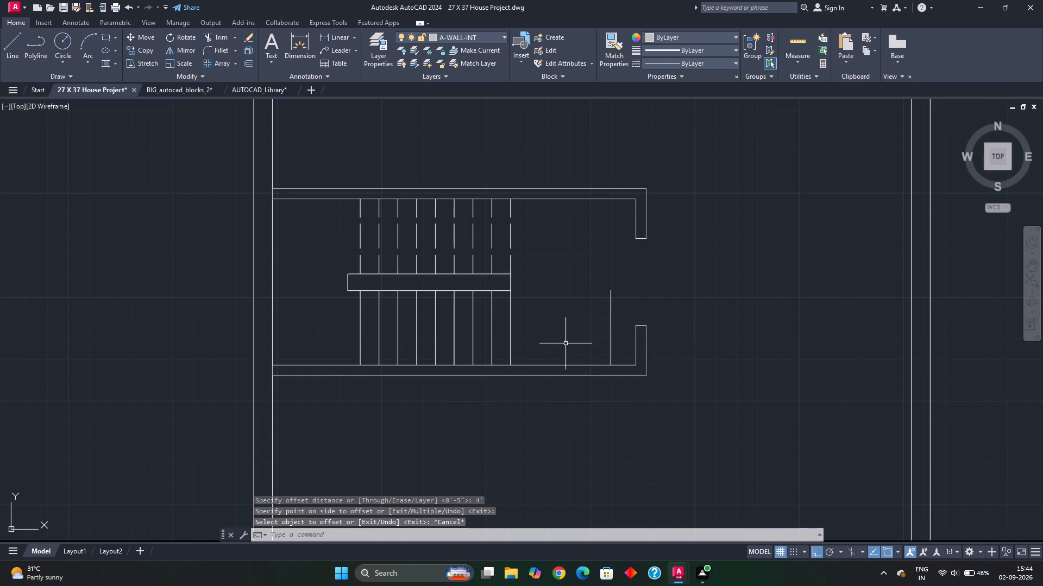
Extend the offset line both ways to the outer faces of the stair enclosure's north and south walls.
{"action": "type", "text": "EX"}
{"action": "key", "text": "space"}
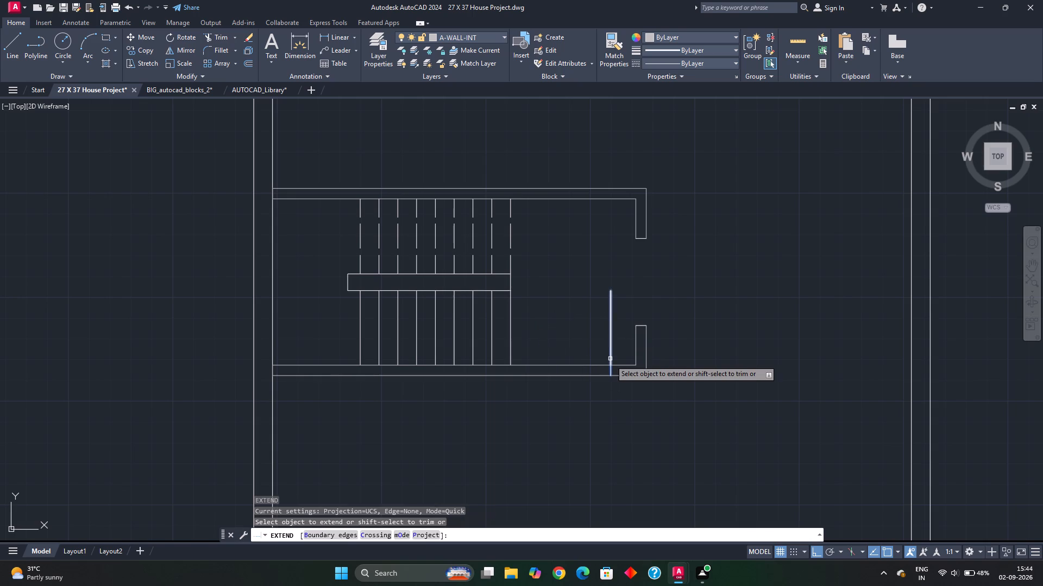
{"action": "left_click", "coordinate": [610, 360]}
{"action": "left_click", "coordinate": [613, 322]}
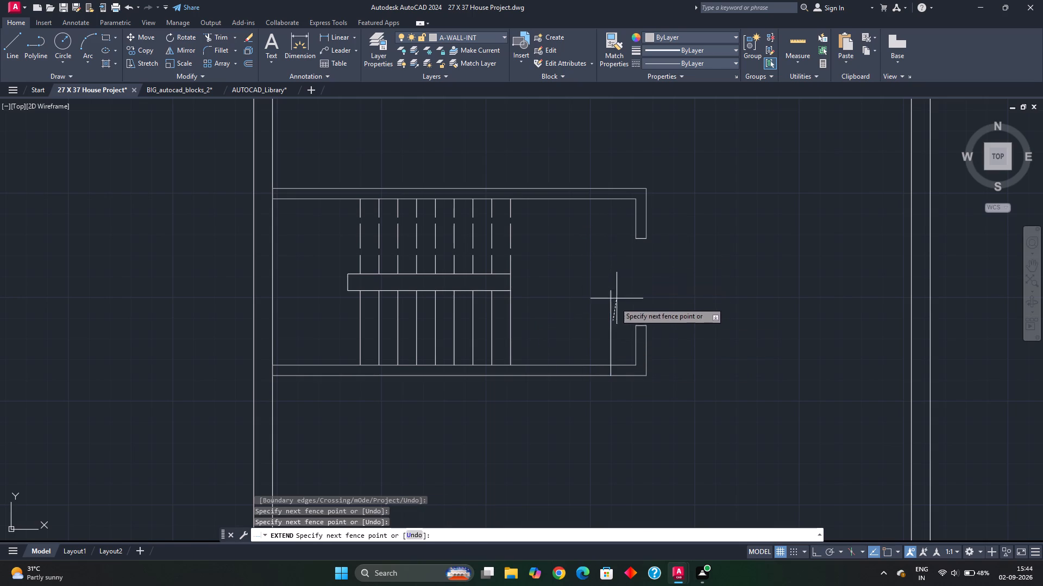
{"action": "left_click", "coordinate": [591, 310]}
{"action": "left_click", "coordinate": [608, 251]}
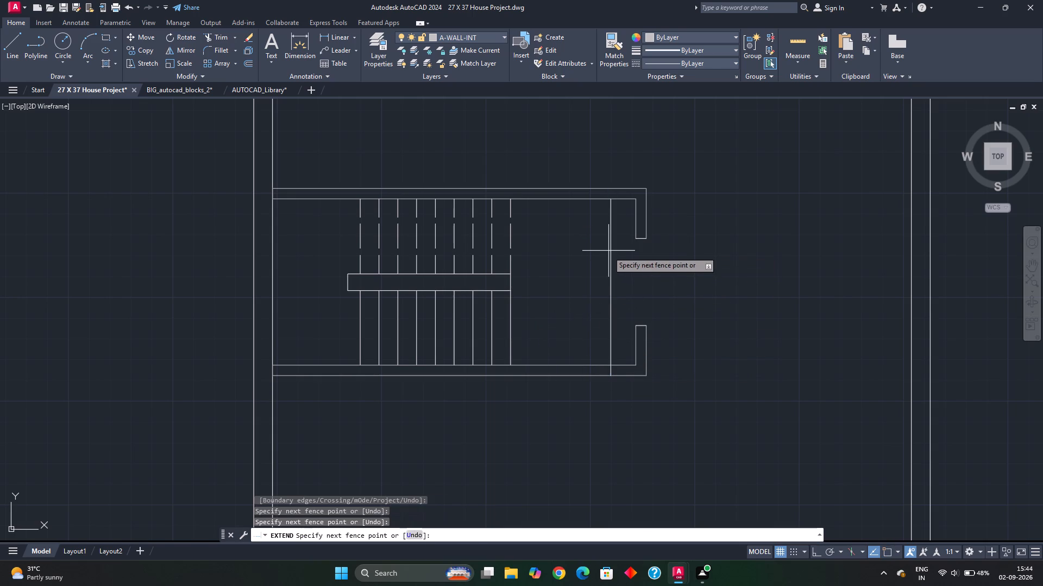
{"action": "left_click", "coordinate": [618, 241]}
{"action": "key", "text": "Escape"}
{"action": "key", "text": "Escape"}
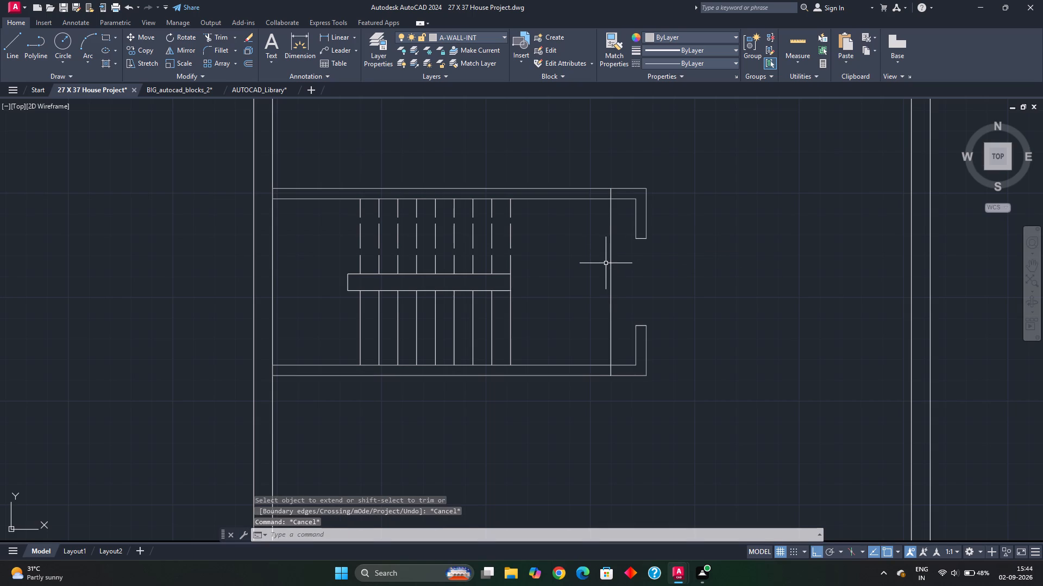
Trim away the old wall stubs and wall ends east of the stair enclosure's new closing line.
{"action": "type", "text": "RE"}
{"action": "key", "text": "space"}
{"action": "left_click_drag", "start_coordinate": [629, 178], "coordinate": [632, 216]}
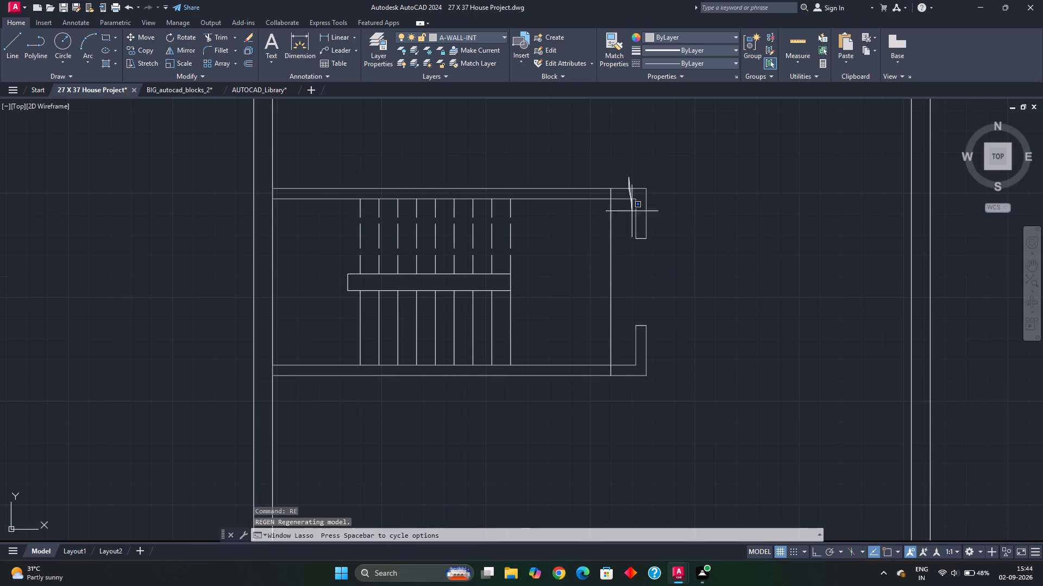
{"action": "left_click_drag", "start_coordinate": [632, 216], "coordinate": [628, 239]}
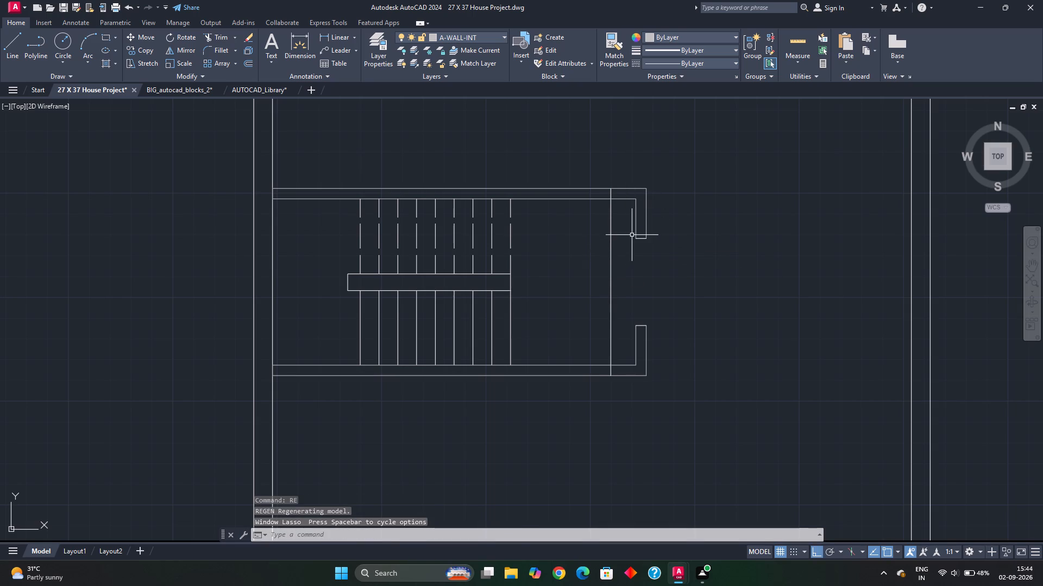
{"action": "key", "text": "Escape"}
{"action": "key", "text": "Escape"}
{"action": "type", "text": "TR"}
{"action": "key", "text": "space"}
{"action": "left_click_drag", "start_coordinate": [654, 225], "coordinate": [631, 218]}
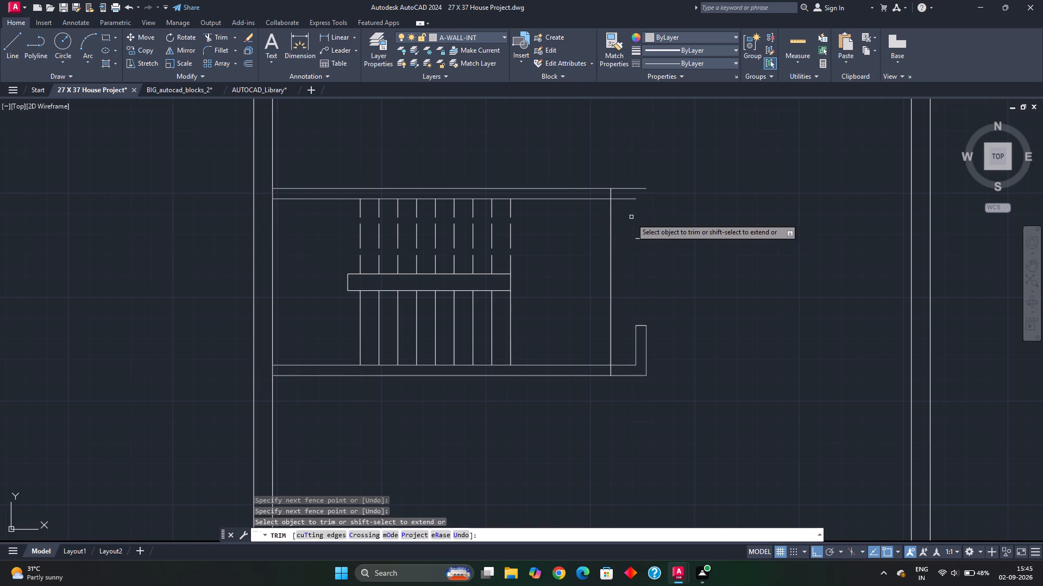
{"action": "left_click_drag", "start_coordinate": [635, 174], "coordinate": [624, 217]}
{"action": "left_click_drag", "start_coordinate": [640, 235], "coordinate": [641, 240]}
{"action": "left_click_drag", "start_coordinate": [641, 240], "coordinate": [643, 248]}
{"action": "left_click_drag", "start_coordinate": [627, 342], "coordinate": [662, 356]}
{"action": "left_click_drag", "start_coordinate": [626, 349], "coordinate": [627, 359]}
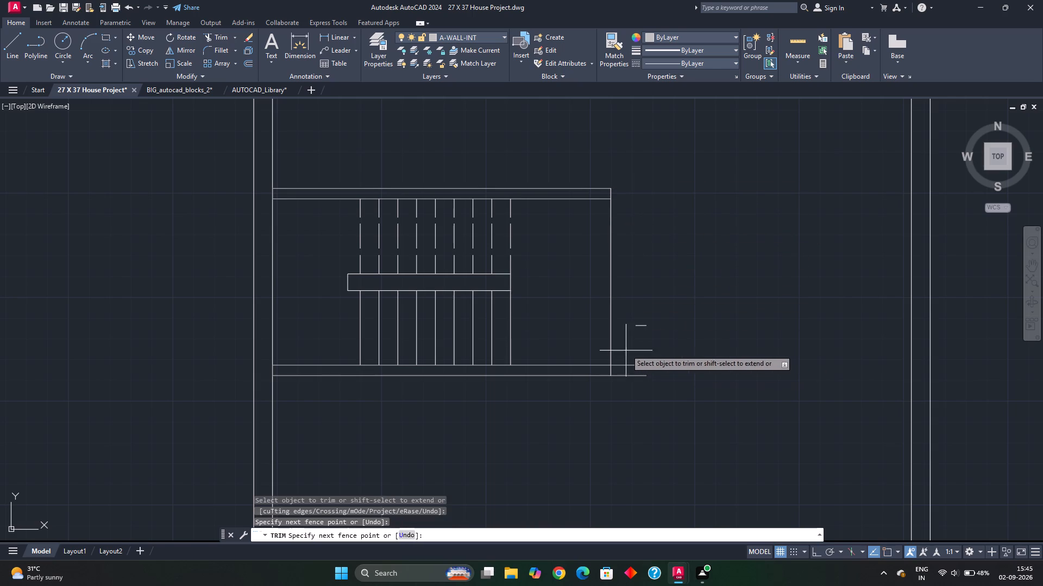
{"action": "left_click_drag", "start_coordinate": [627, 359], "coordinate": [626, 394]}
{"action": "left_click_drag", "start_coordinate": [644, 320], "coordinate": [644, 346]}
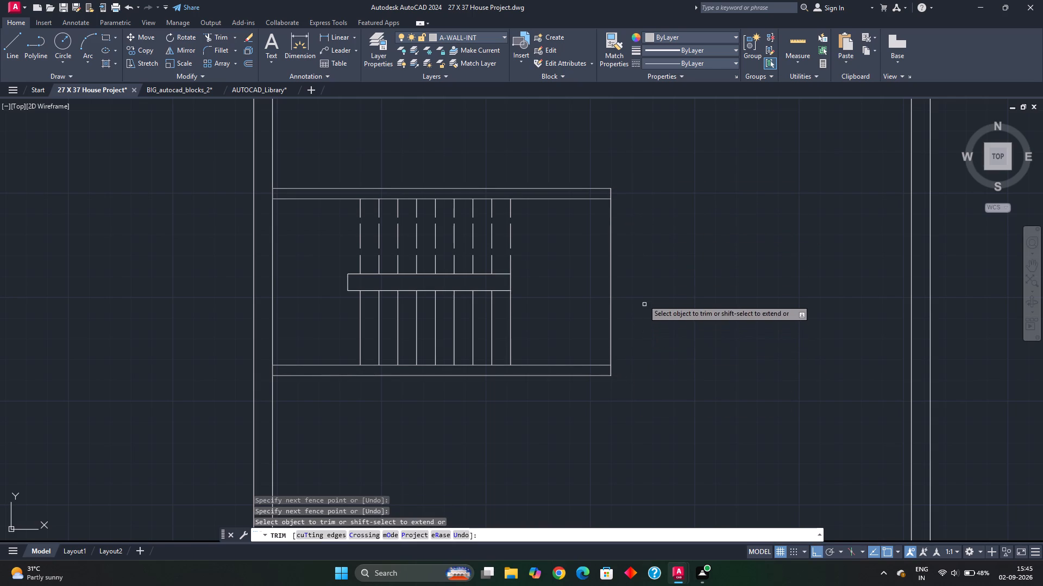
{"action": "key", "text": "Escape"}
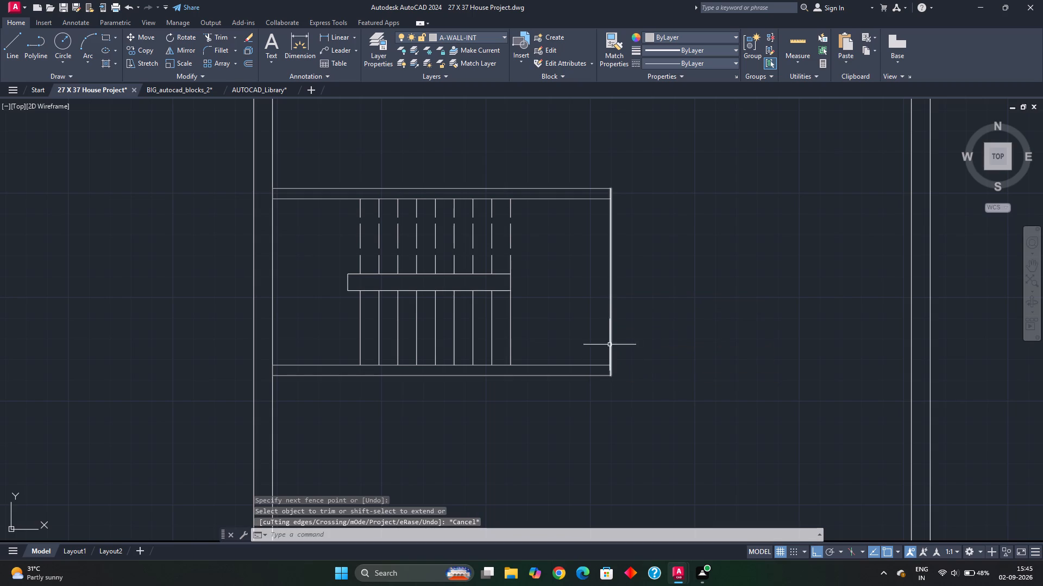
Offset the stair enclosure's east closing line 5" inward to form the wall thickness.
{"action": "scroll", "coordinate": [605, 212], "scroll_direction": "up", "scroll_amount": 2}
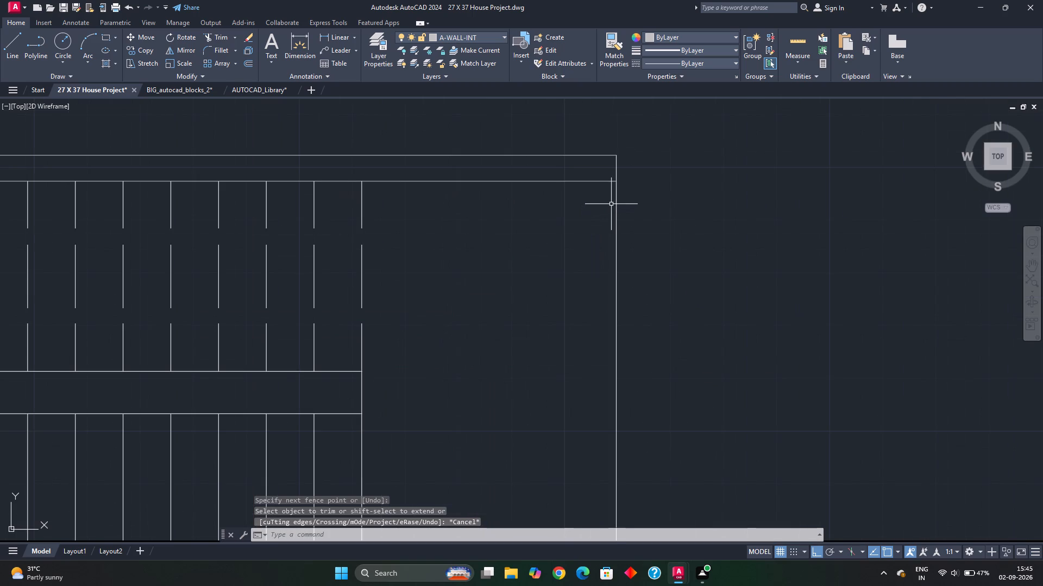
{"action": "scroll", "coordinate": [611, 205], "scroll_direction": "up", "scroll_amount": 1}
{"action": "scroll", "coordinate": [620, 247], "scroll_direction": "down", "scroll_amount": 1}
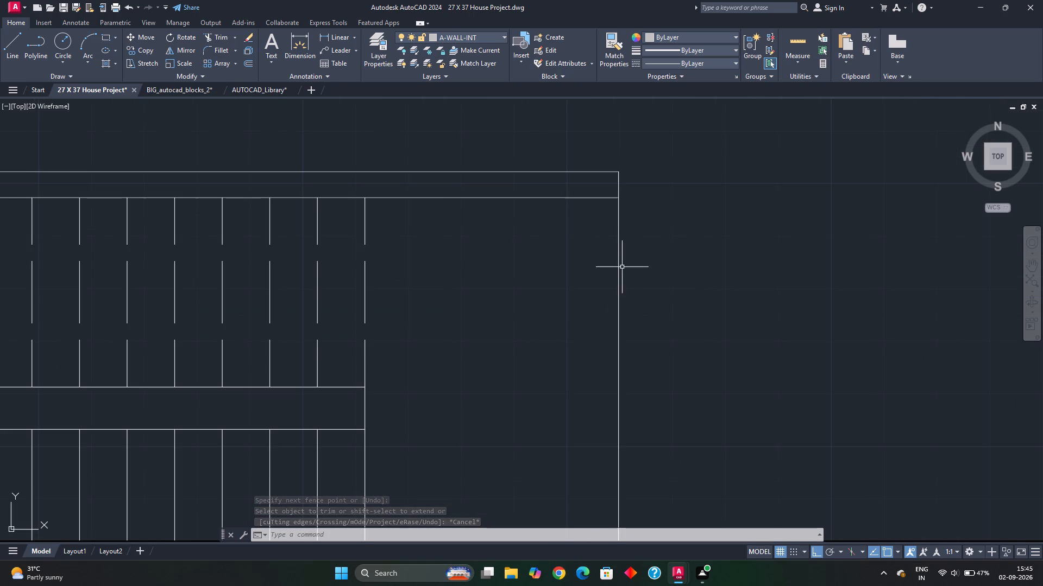
{"action": "middle_click_drag", "start_coordinate": [622, 268], "coordinate": [620, 205]}
{"action": "scroll", "coordinate": [619, 277], "scroll_direction": "down", "scroll_amount": 1}
{"action": "middle_click_drag", "start_coordinate": [619, 277], "coordinate": [620, 231]}
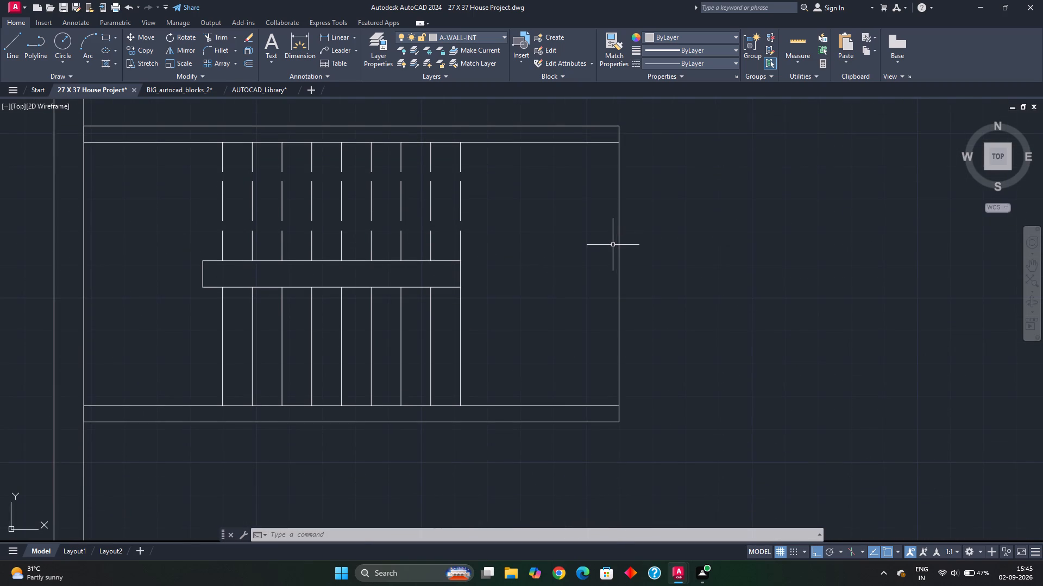
{"action": "key", "text": "o"}
{"action": "key", "text": "Return"}
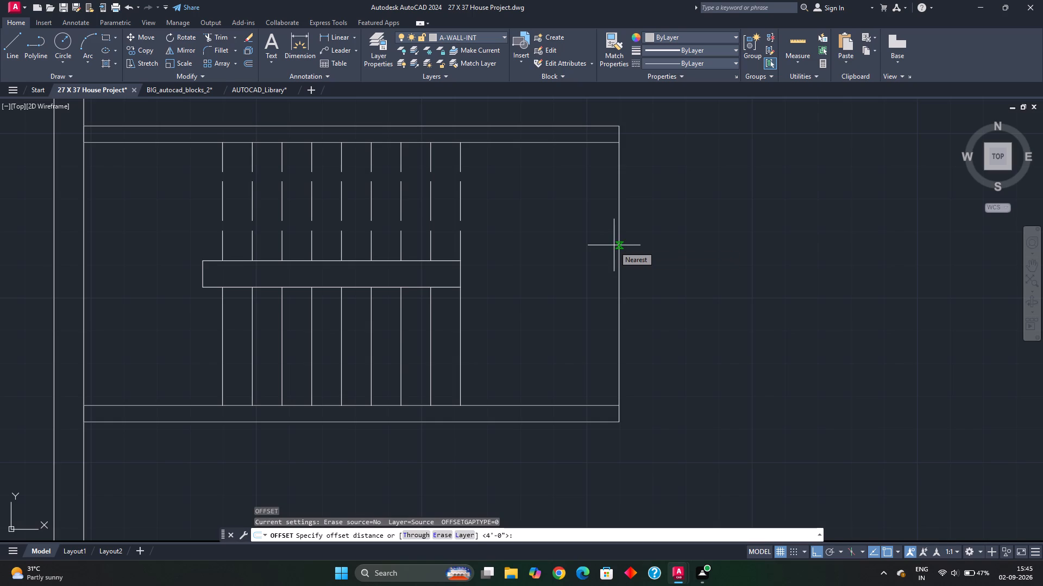
{"action": "key", "text": "5"}
{"action": "key", "text": "shift+quotedbl"}
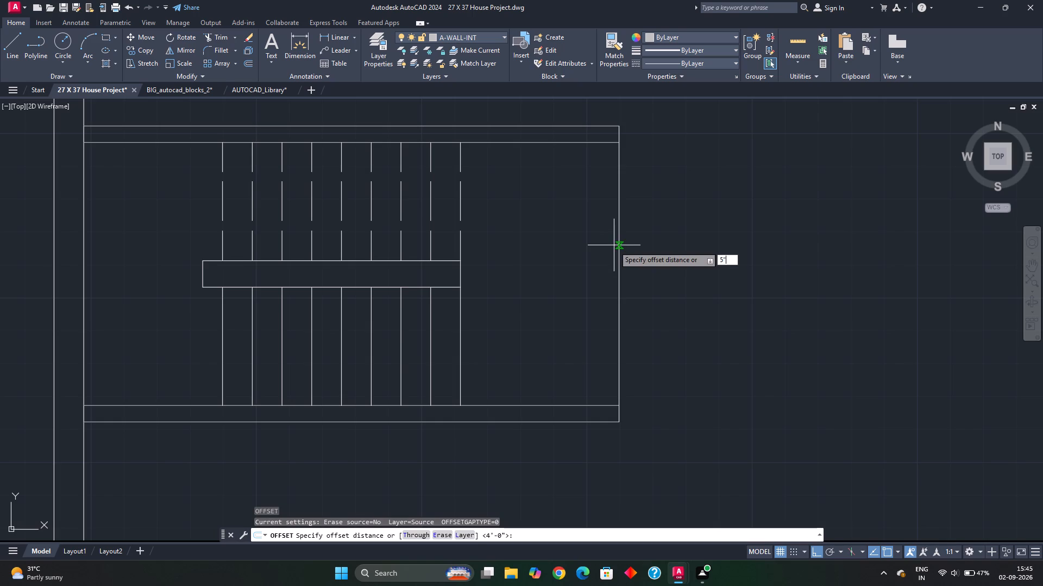
{"action": "key", "text": "Return"}
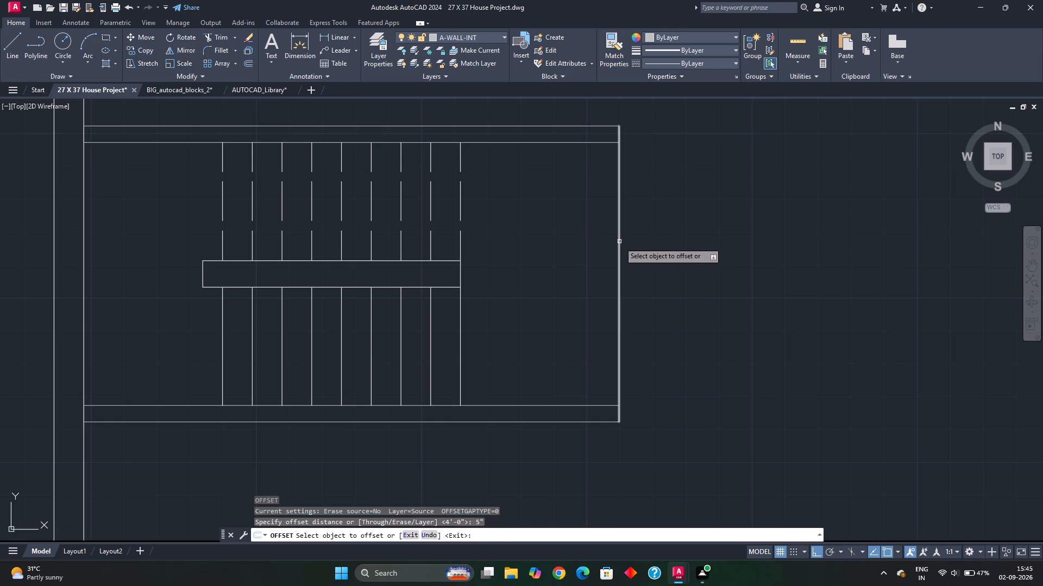
{"action": "left_click", "coordinate": [619, 242]}
{"action": "left_click", "coordinate": [599, 251]}
{"action": "key", "text": "Escape"}
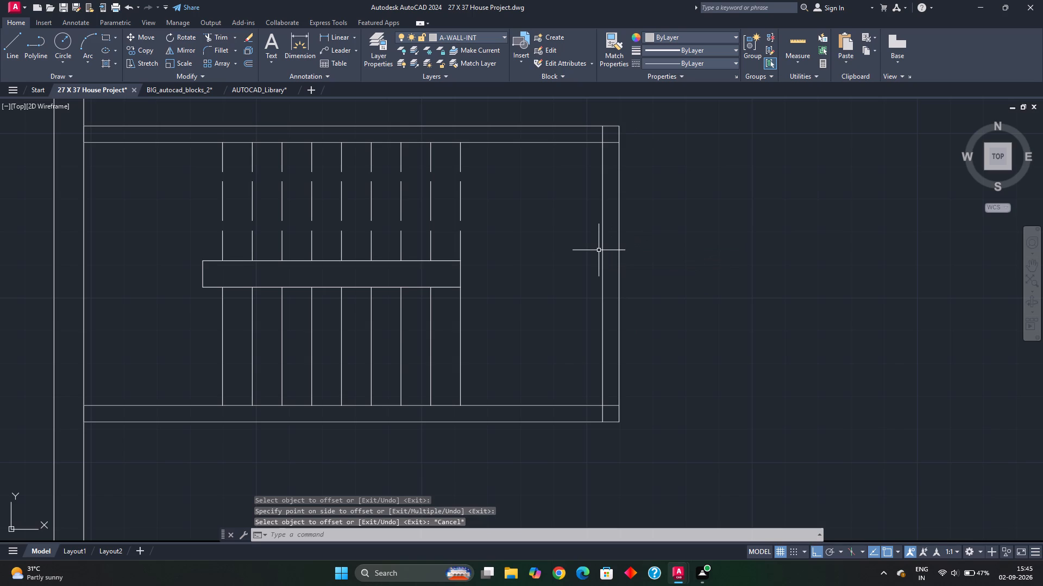
Trim the overlapping wall lines at the enclosure's northeast and southeast corners into clean double-line corners.
{"action": "type", "text": "TR"}
{"action": "key", "text": "space"}
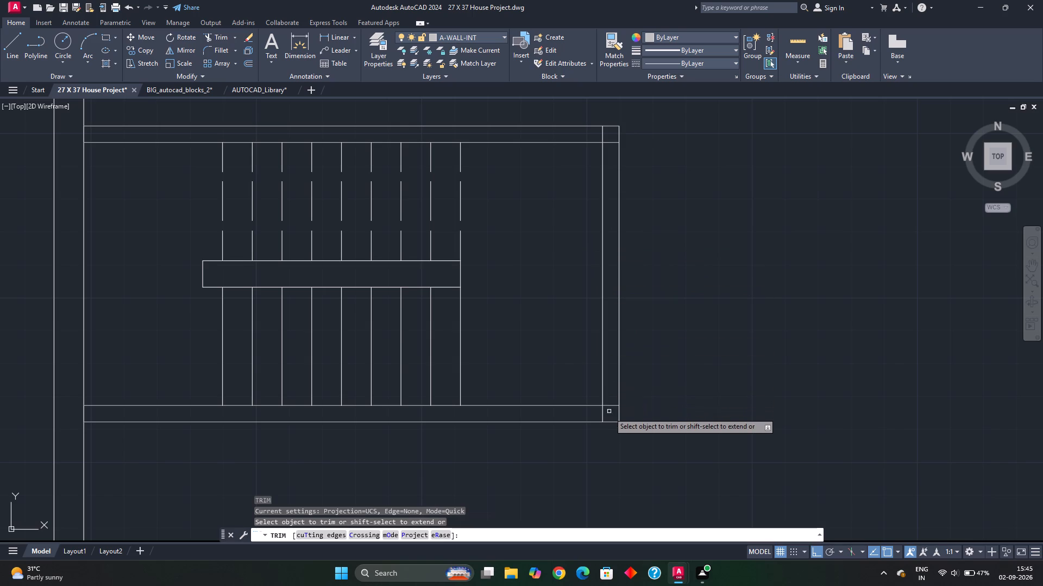
{"action": "left_click", "coordinate": [610, 406]}
{"action": "left_click", "coordinate": [602, 415]}
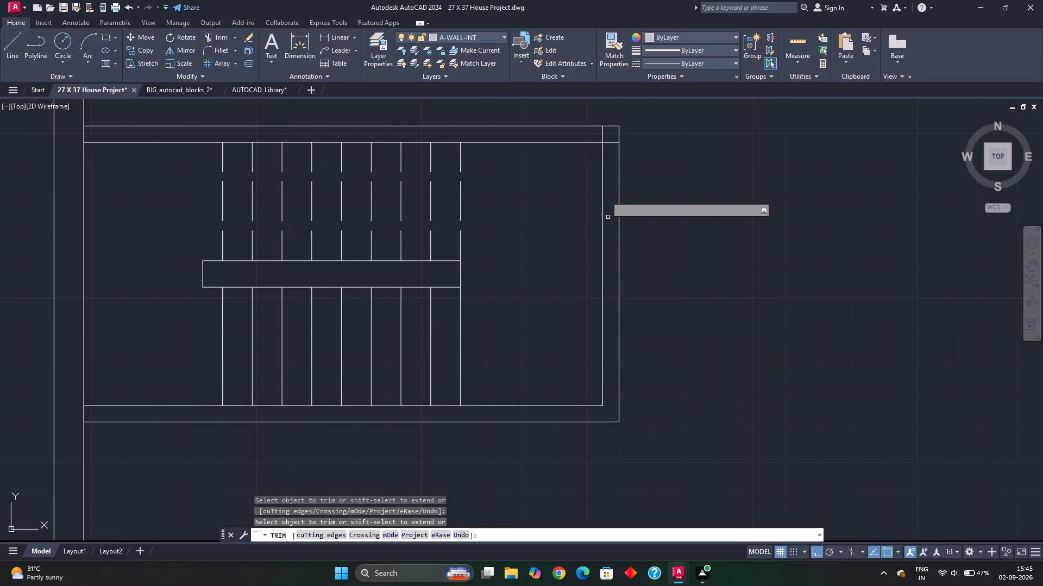
{"action": "left_click", "coordinate": [612, 143]}
{"action": "left_click", "coordinate": [602, 136]}
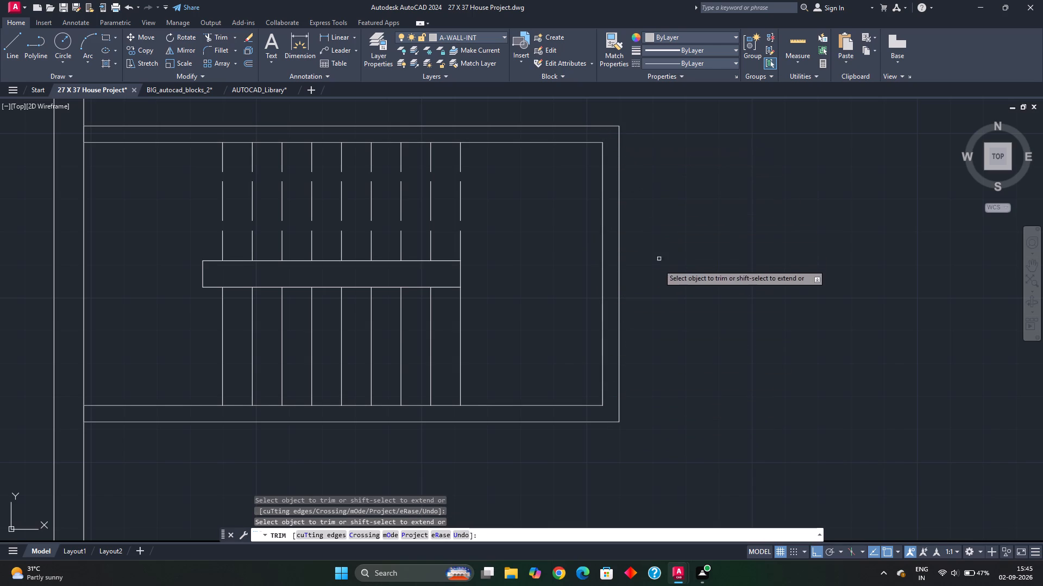
{"action": "scroll", "coordinate": [655, 286], "scroll_direction": "down", "scroll_amount": 2}
{"action": "middle_click_drag", "start_coordinate": [650, 310], "coordinate": [576, 330]}
{"action": "key", "text": "Escape"}
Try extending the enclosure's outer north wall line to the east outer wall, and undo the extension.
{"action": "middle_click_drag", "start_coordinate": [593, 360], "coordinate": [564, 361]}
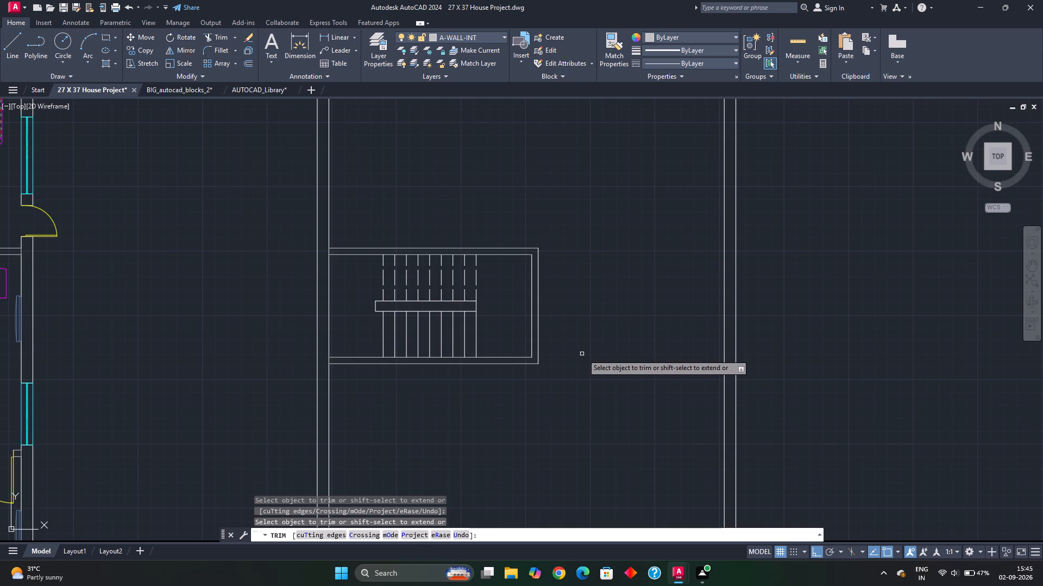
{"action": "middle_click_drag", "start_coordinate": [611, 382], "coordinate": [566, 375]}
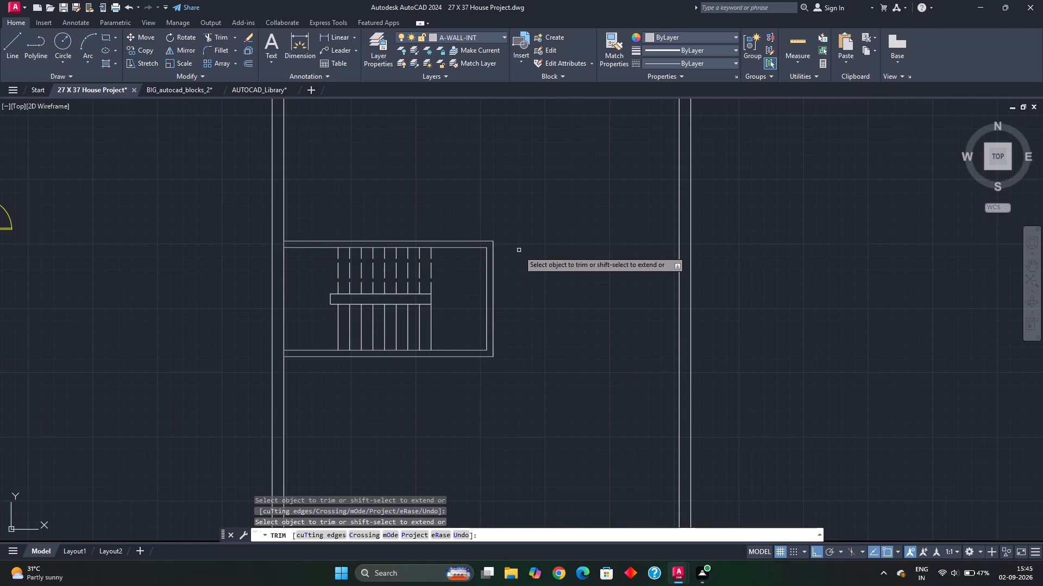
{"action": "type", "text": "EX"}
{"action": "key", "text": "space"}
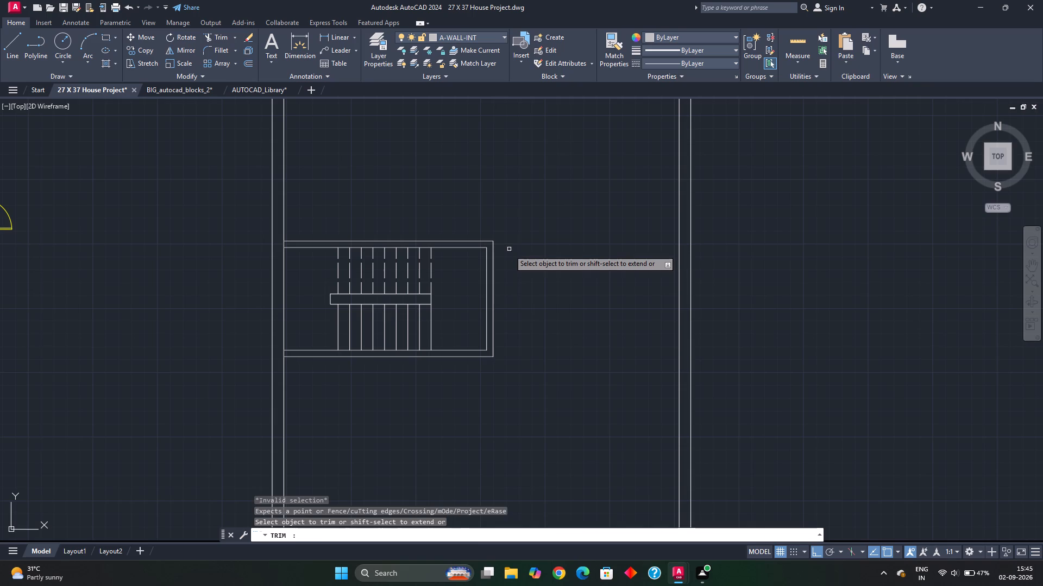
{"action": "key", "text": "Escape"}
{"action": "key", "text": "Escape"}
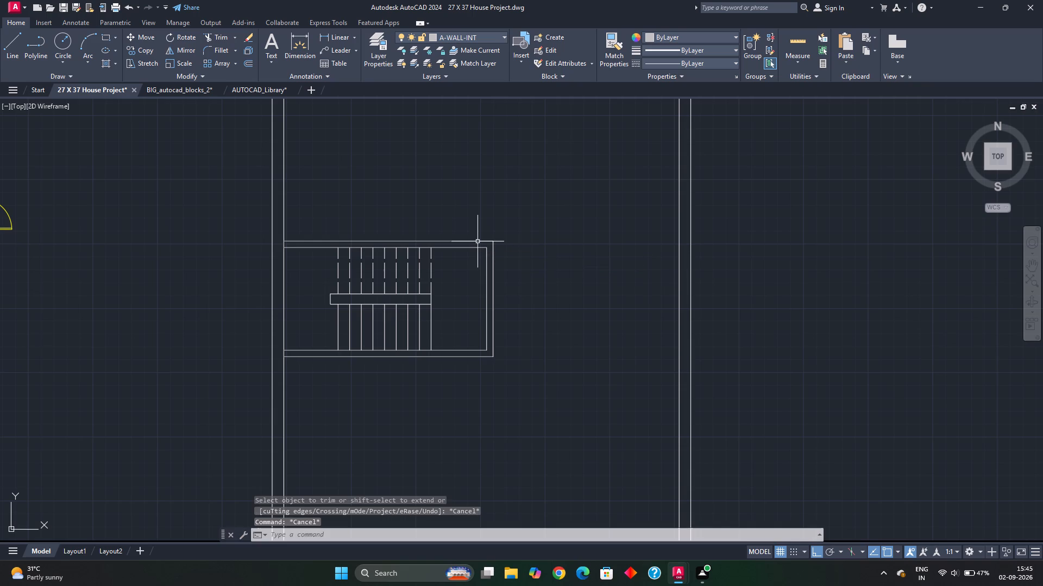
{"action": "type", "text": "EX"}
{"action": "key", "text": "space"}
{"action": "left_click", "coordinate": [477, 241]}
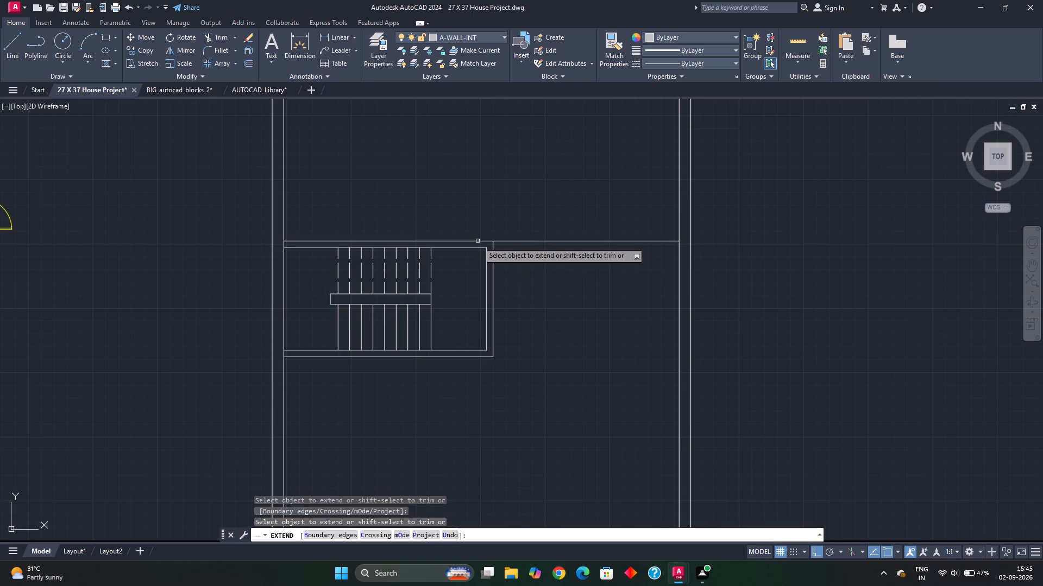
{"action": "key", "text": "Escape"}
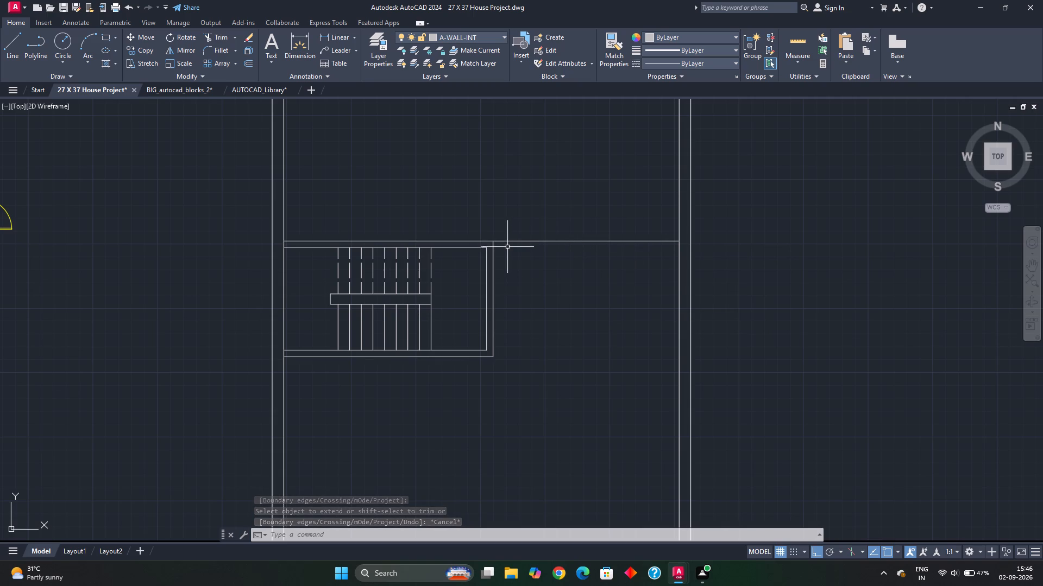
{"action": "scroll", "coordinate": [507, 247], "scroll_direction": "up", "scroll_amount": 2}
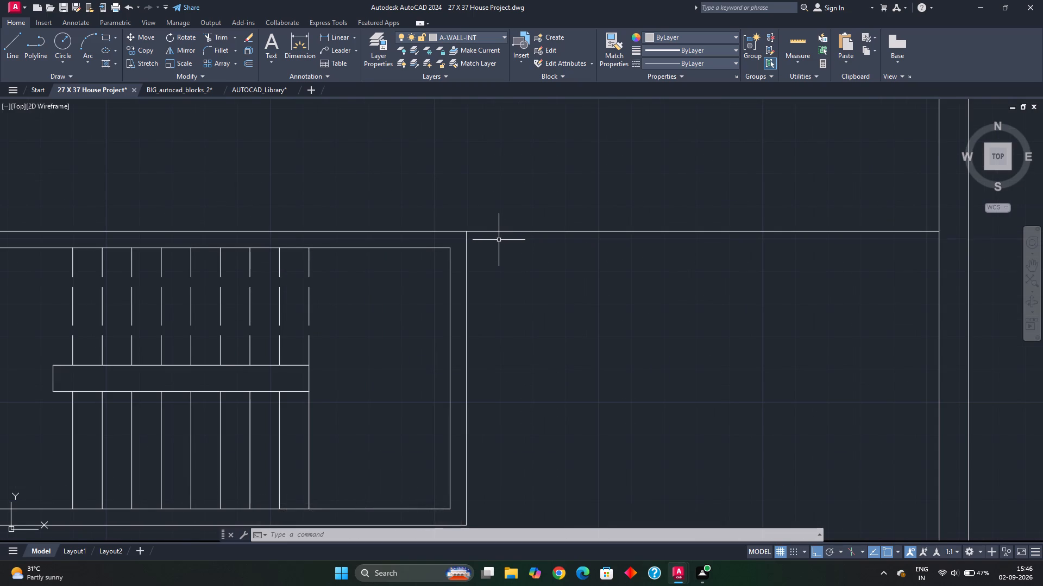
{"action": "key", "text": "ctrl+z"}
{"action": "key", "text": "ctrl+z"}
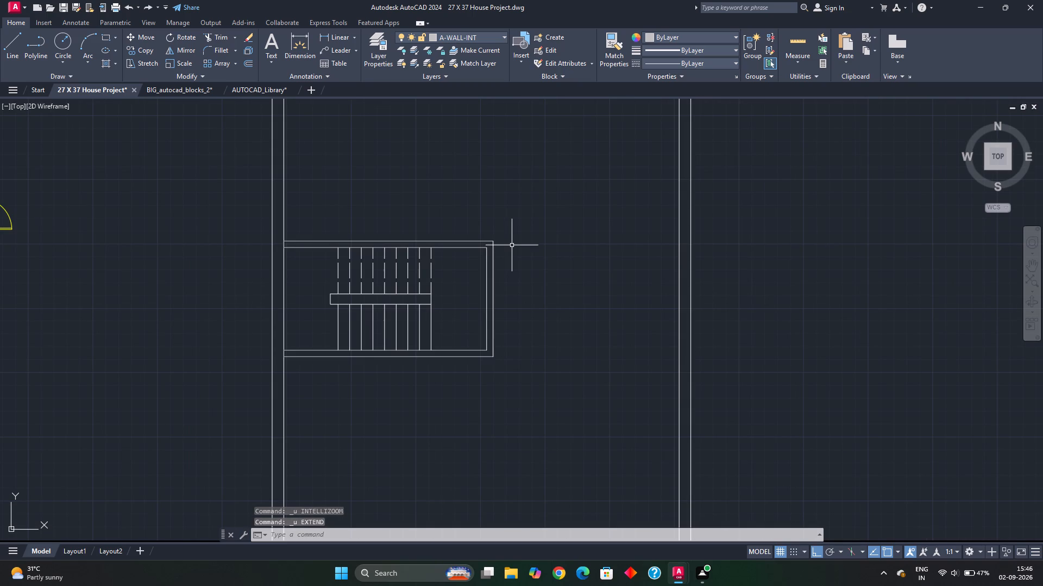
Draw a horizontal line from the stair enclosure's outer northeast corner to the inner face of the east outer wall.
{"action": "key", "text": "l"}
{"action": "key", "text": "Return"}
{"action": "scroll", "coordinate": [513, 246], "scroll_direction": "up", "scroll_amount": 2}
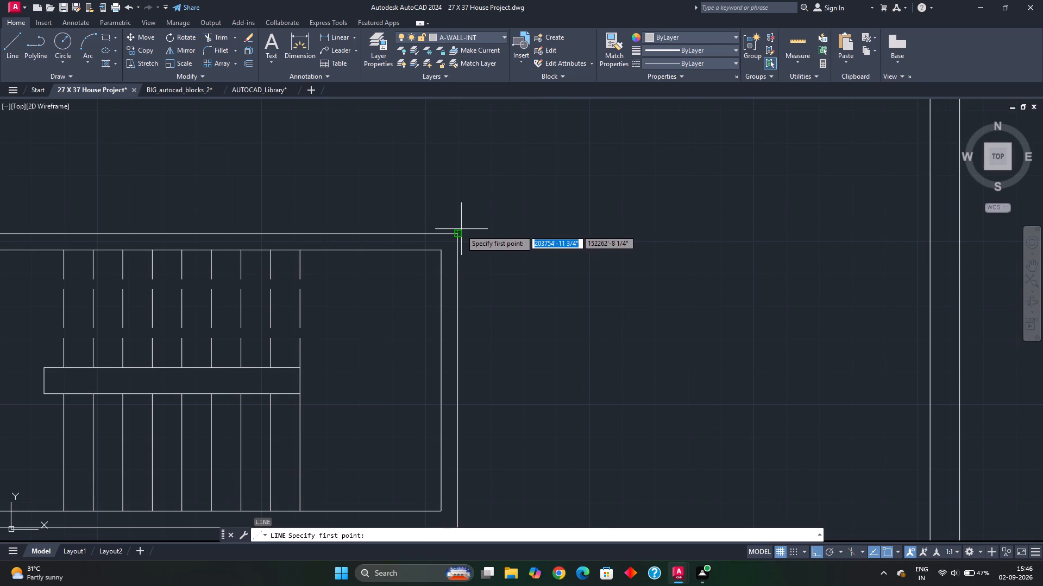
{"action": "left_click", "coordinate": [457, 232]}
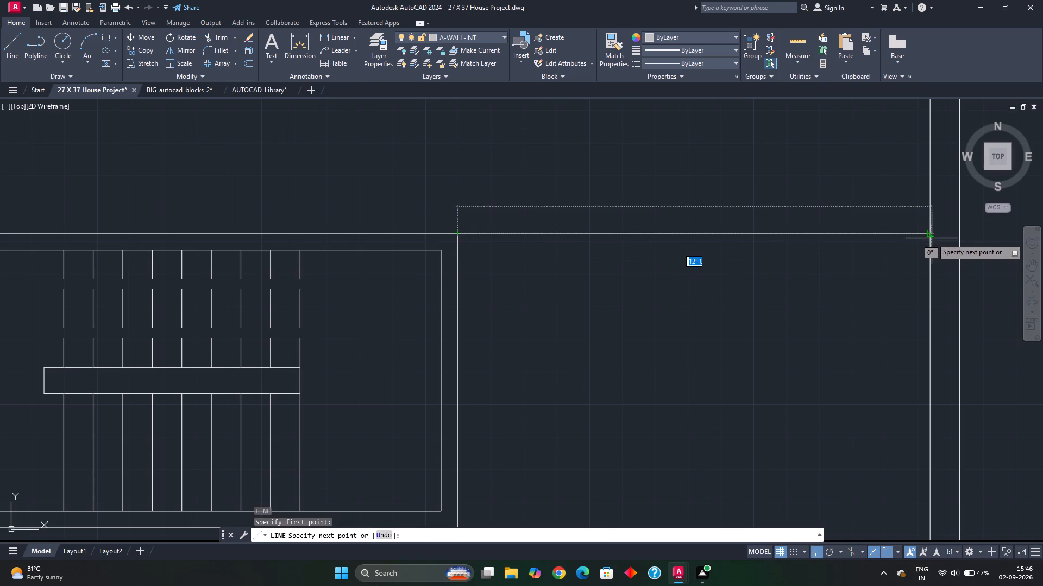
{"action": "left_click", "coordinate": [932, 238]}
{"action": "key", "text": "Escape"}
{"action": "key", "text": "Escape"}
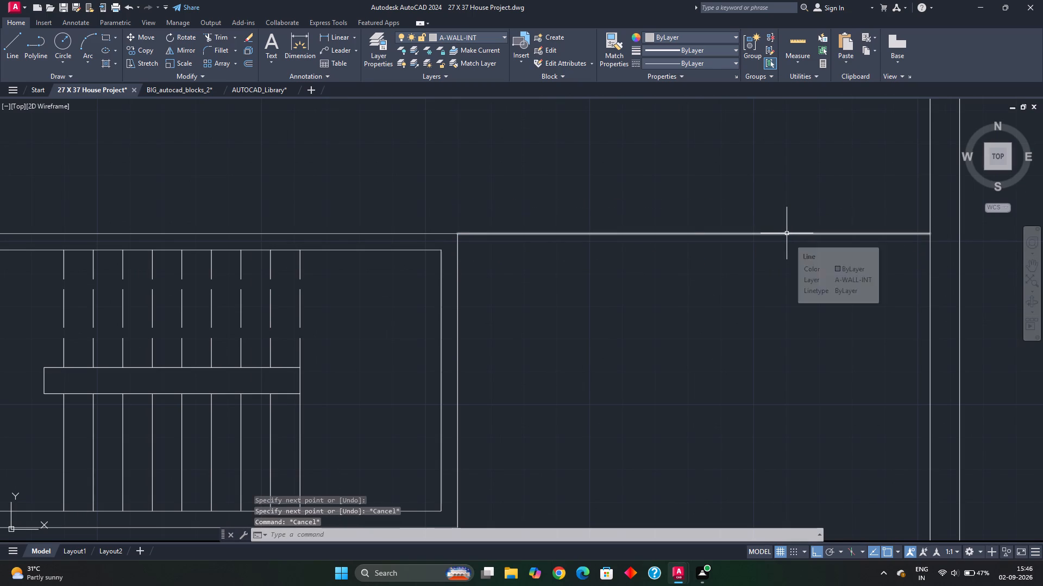
Assign all the stair enclosure's double wall lines and the new partition line to the A-WALL-INT layer.
{"action": "left_click", "coordinate": [787, 234]}
{"action": "scroll", "coordinate": [598, 306], "scroll_direction": "down", "scroll_amount": 2}
{"action": "key", "text": "Escape"}
{"action": "left_click", "coordinate": [561, 299]}
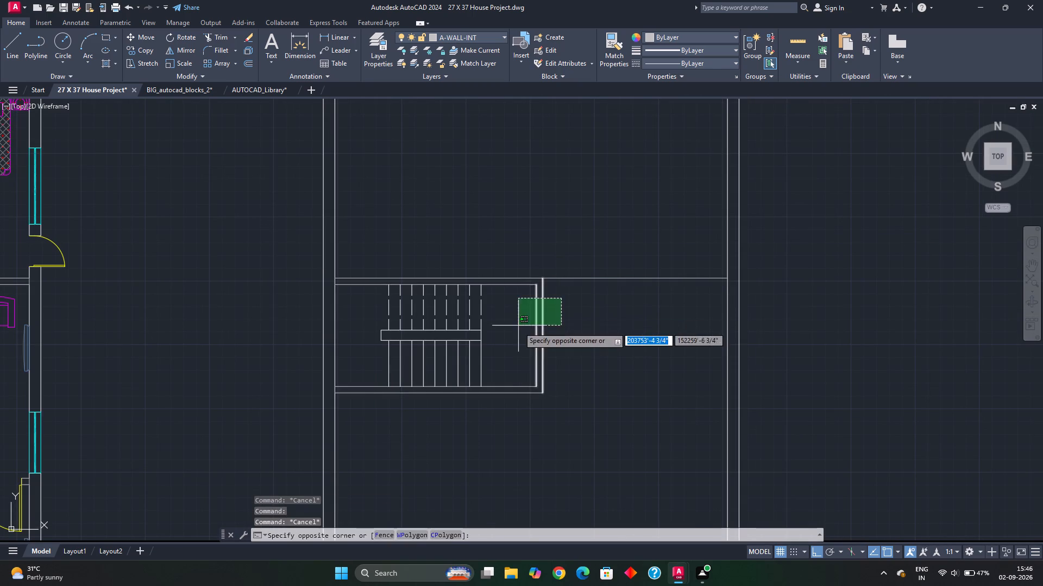
{"action": "left_click", "coordinate": [518, 327]}
{"action": "left_click_drag", "start_coordinate": [510, 374], "coordinate": [504, 385]}
{"action": "left_click", "coordinate": [491, 424]}
{"action": "left_click_drag", "start_coordinate": [512, 316], "coordinate": [512, 313]}
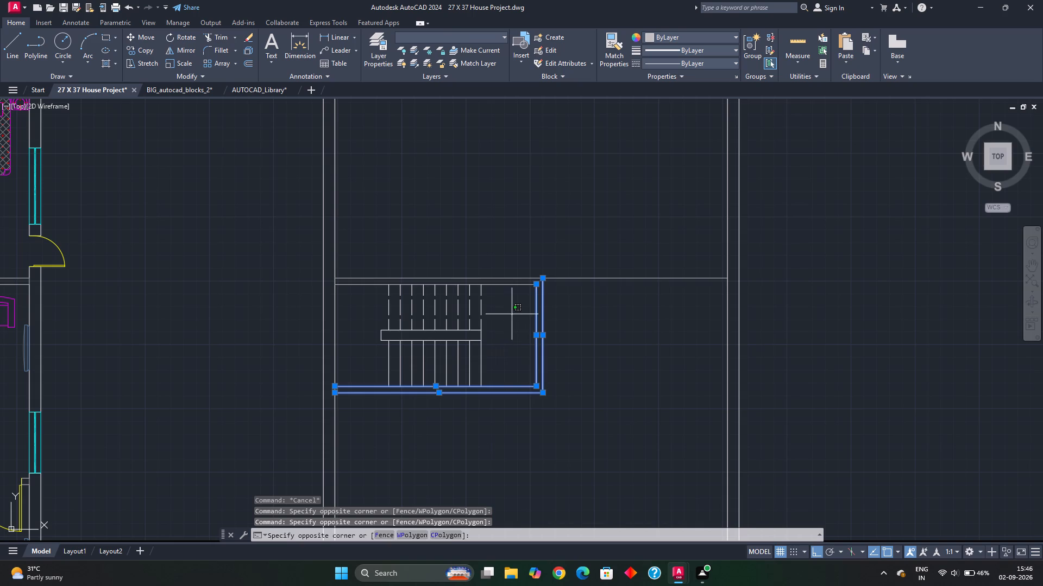
{"action": "left_click_drag", "start_coordinate": [512, 313], "coordinate": [512, 304]}
{"action": "left_click", "coordinate": [503, 261]}
{"action": "left_click", "coordinate": [589, 249]}
{"action": "left_click", "coordinate": [569, 299]}
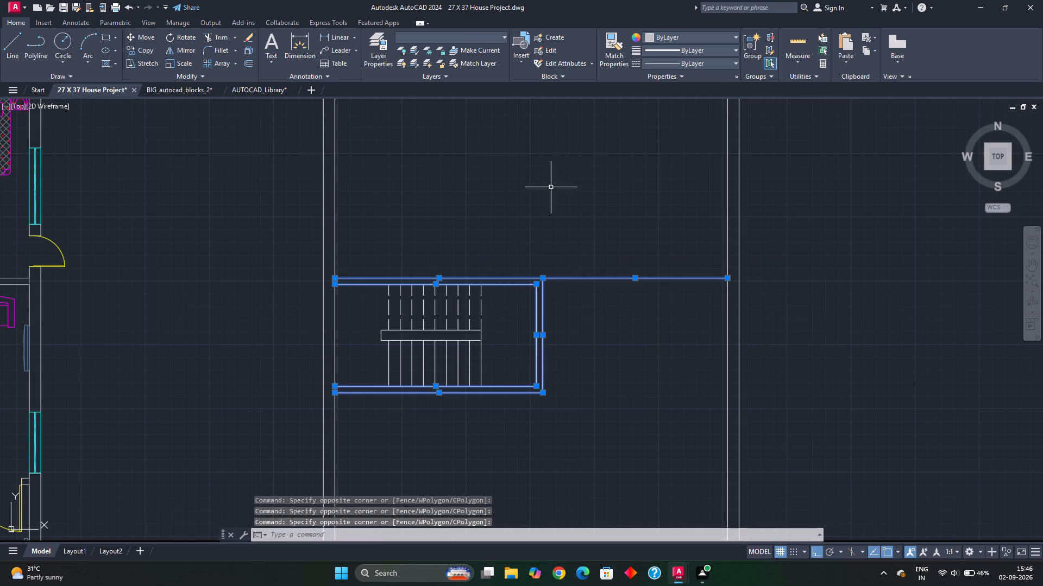
{"action": "left_click", "coordinate": [498, 37]}
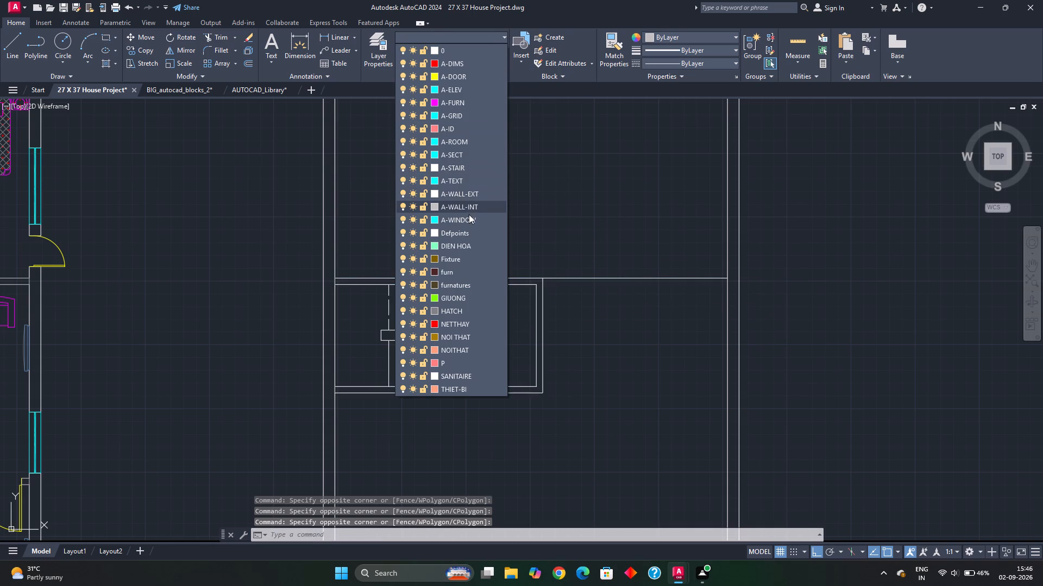
{"action": "left_click", "coordinate": [470, 205]}
{"action": "key", "text": "Escape"}
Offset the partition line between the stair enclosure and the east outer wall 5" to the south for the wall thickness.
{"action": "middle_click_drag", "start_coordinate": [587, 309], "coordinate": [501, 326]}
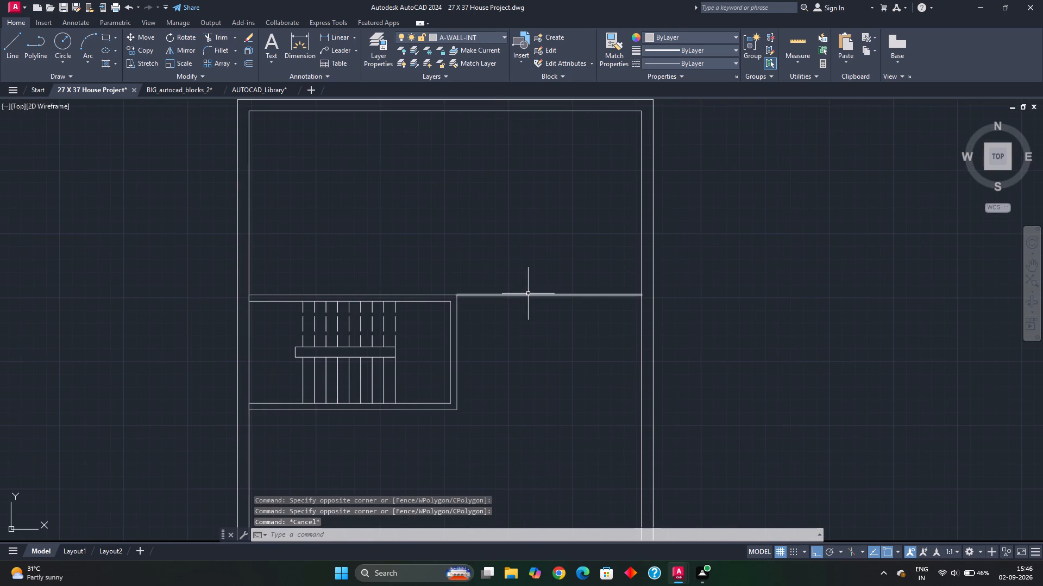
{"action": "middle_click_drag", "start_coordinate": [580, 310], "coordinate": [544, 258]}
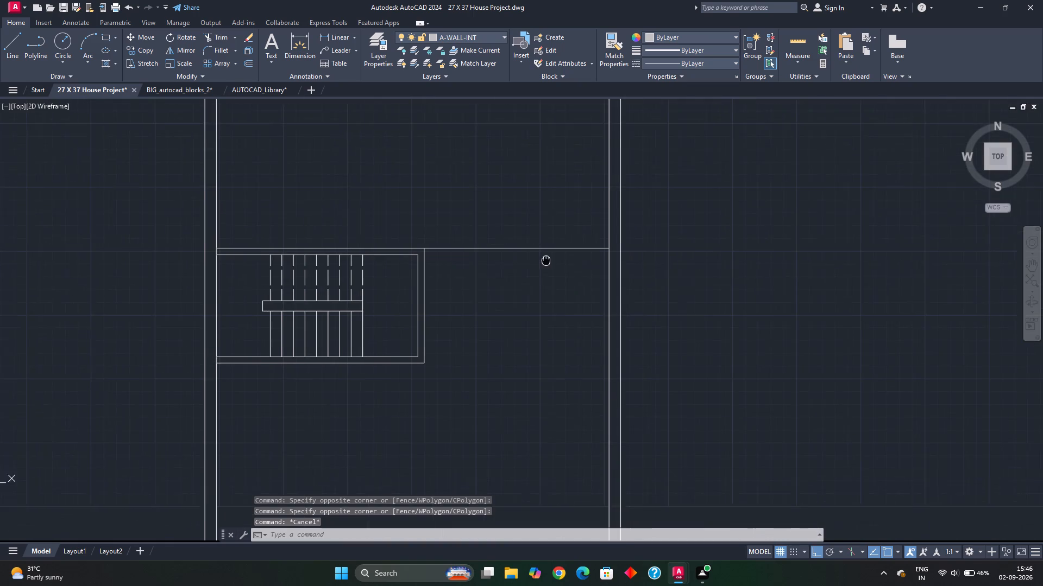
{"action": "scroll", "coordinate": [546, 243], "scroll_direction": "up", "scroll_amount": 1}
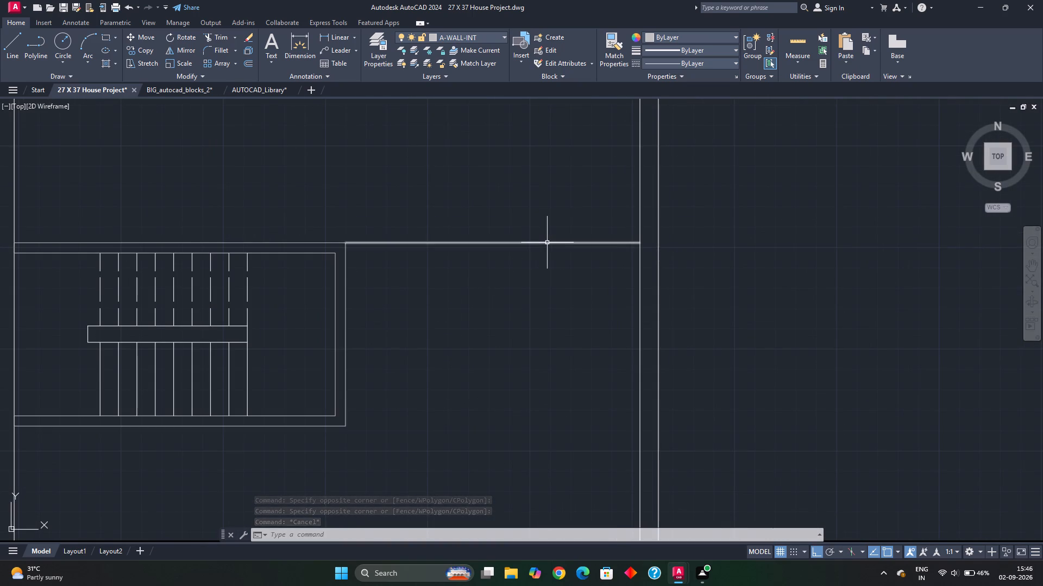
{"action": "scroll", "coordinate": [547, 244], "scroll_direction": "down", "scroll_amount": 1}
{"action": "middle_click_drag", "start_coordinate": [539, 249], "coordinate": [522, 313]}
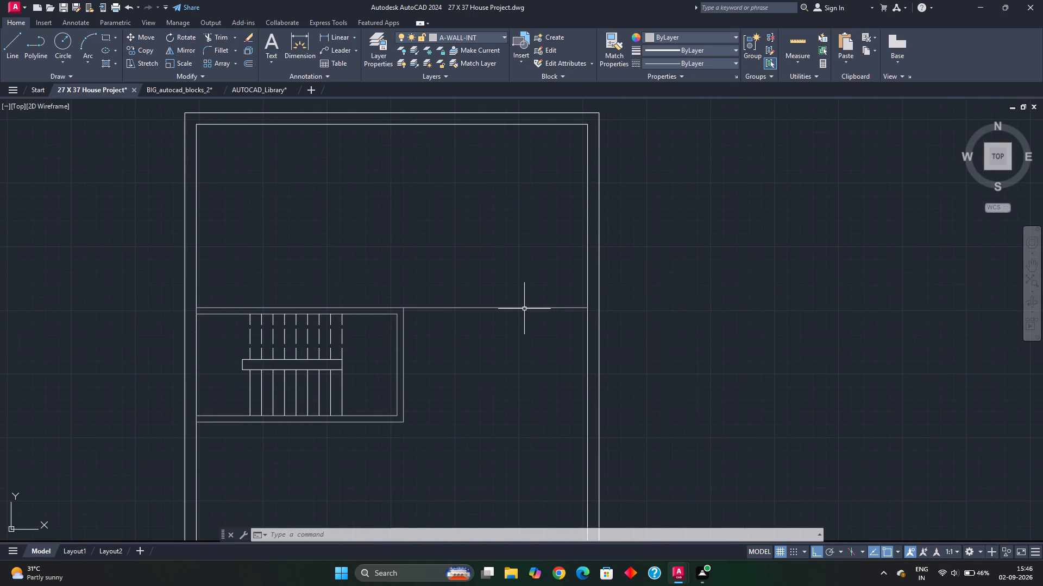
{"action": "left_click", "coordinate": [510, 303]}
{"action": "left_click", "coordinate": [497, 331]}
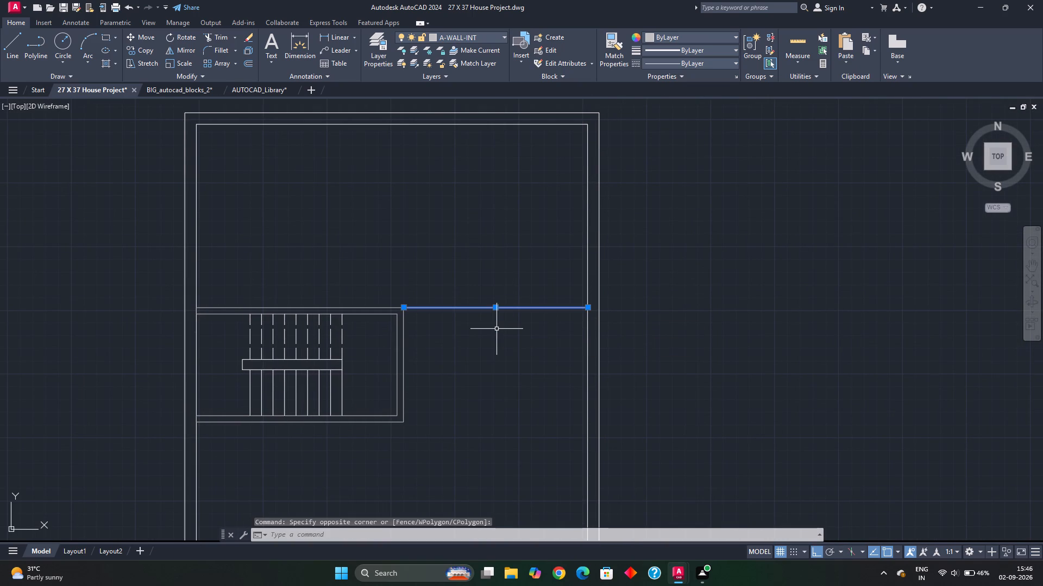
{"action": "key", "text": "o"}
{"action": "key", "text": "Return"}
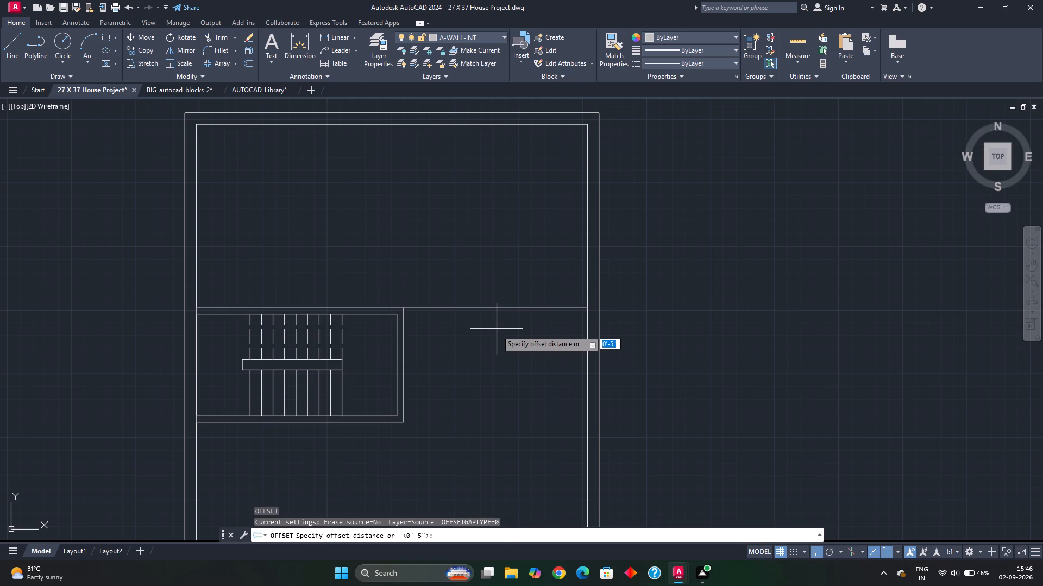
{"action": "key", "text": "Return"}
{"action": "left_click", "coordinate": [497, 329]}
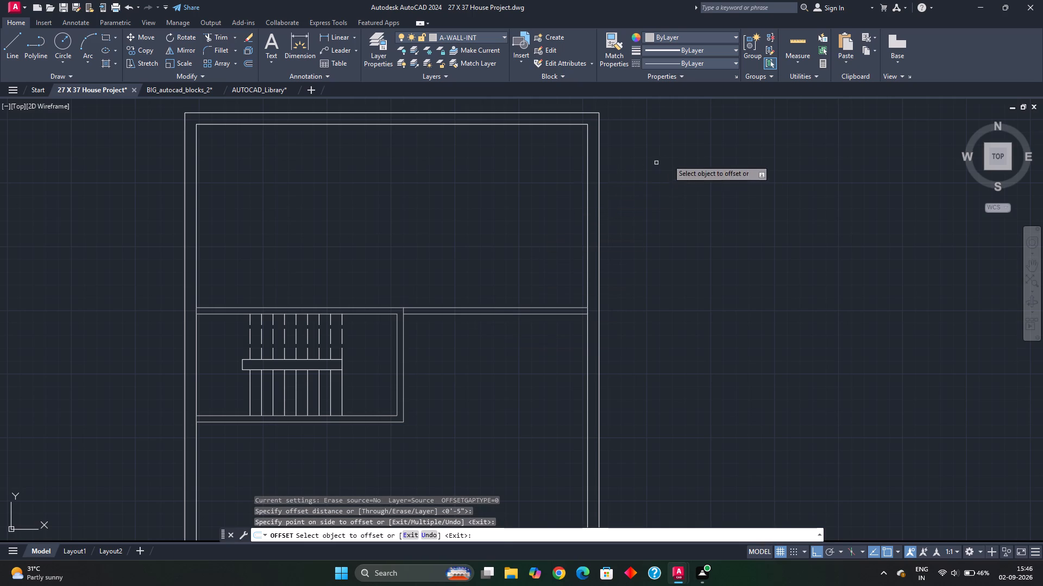
Measure the room space north of the new partition with the quick measuring tool.
{"action": "left_click", "coordinate": [795, 37]}
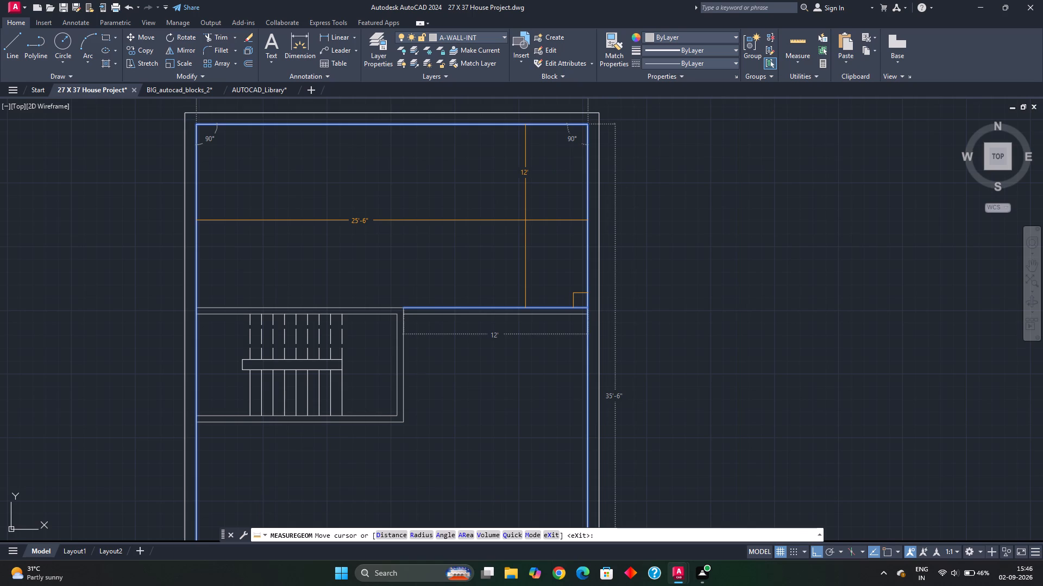
{"action": "key", "text": "Escape"}
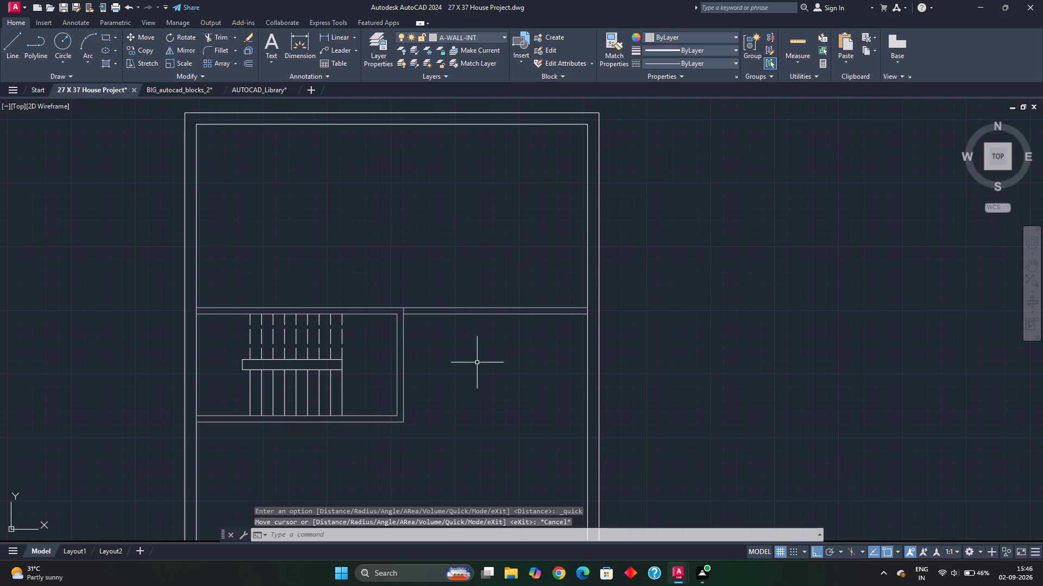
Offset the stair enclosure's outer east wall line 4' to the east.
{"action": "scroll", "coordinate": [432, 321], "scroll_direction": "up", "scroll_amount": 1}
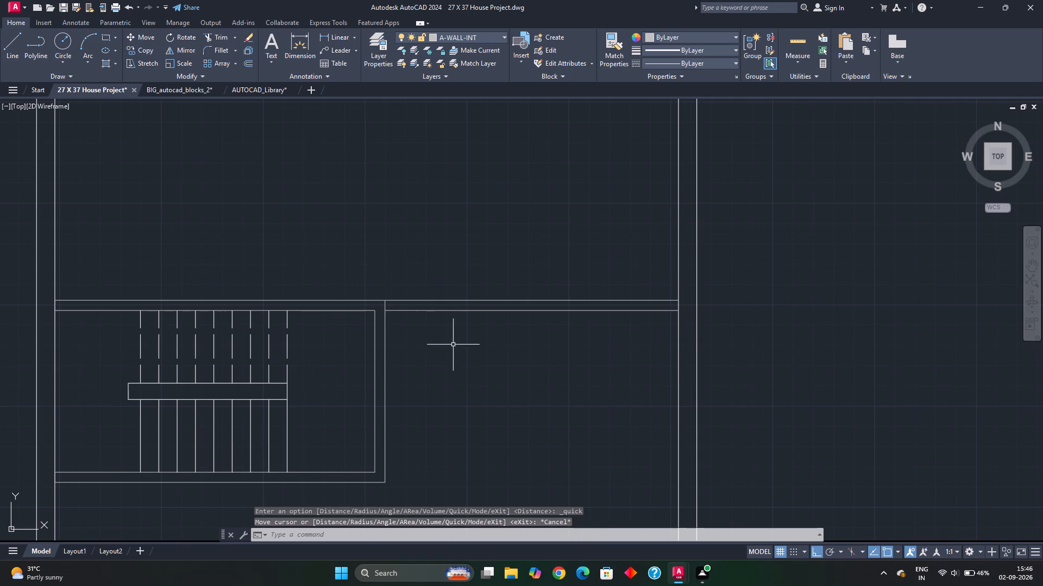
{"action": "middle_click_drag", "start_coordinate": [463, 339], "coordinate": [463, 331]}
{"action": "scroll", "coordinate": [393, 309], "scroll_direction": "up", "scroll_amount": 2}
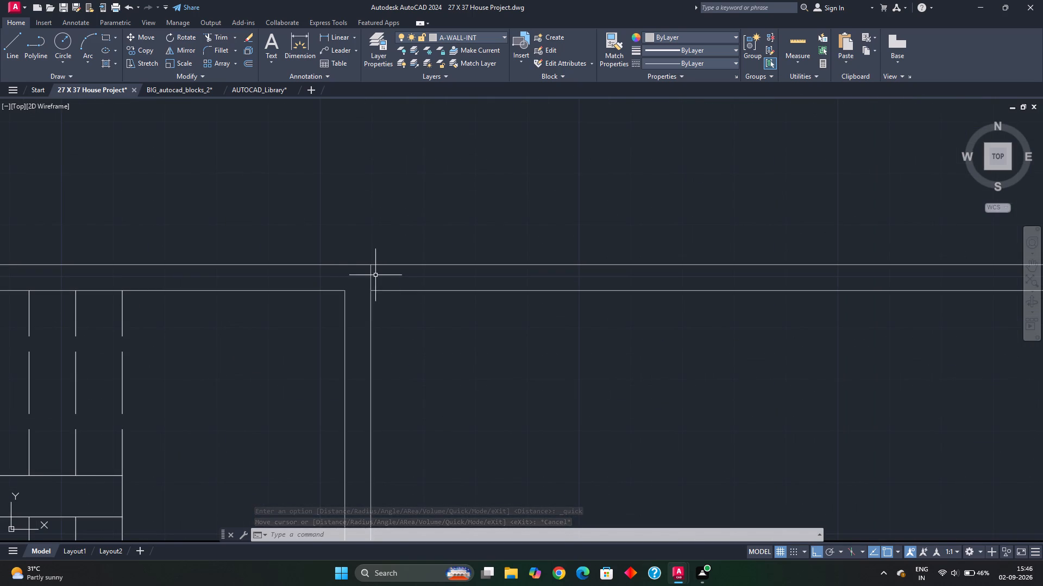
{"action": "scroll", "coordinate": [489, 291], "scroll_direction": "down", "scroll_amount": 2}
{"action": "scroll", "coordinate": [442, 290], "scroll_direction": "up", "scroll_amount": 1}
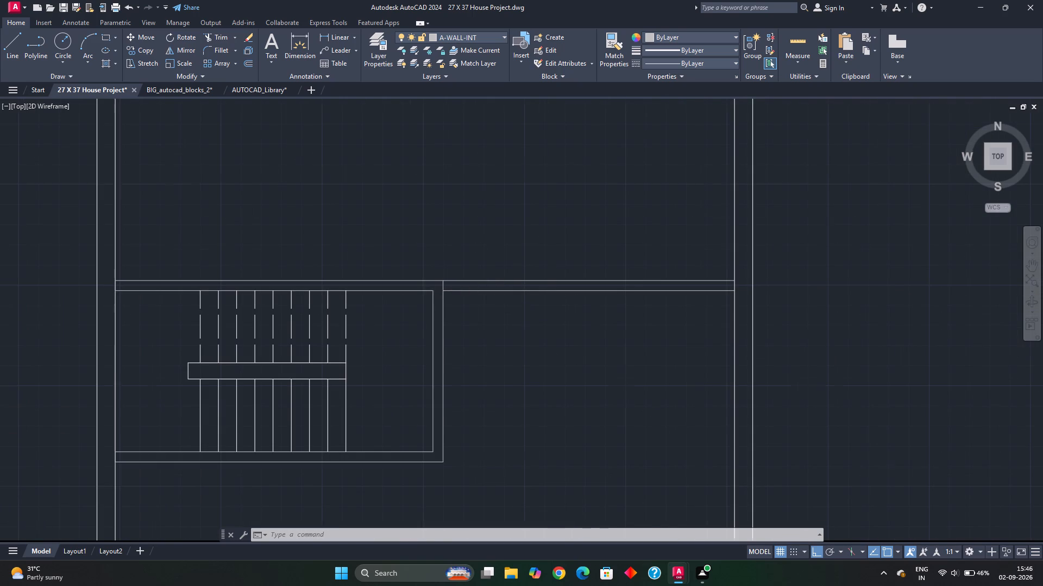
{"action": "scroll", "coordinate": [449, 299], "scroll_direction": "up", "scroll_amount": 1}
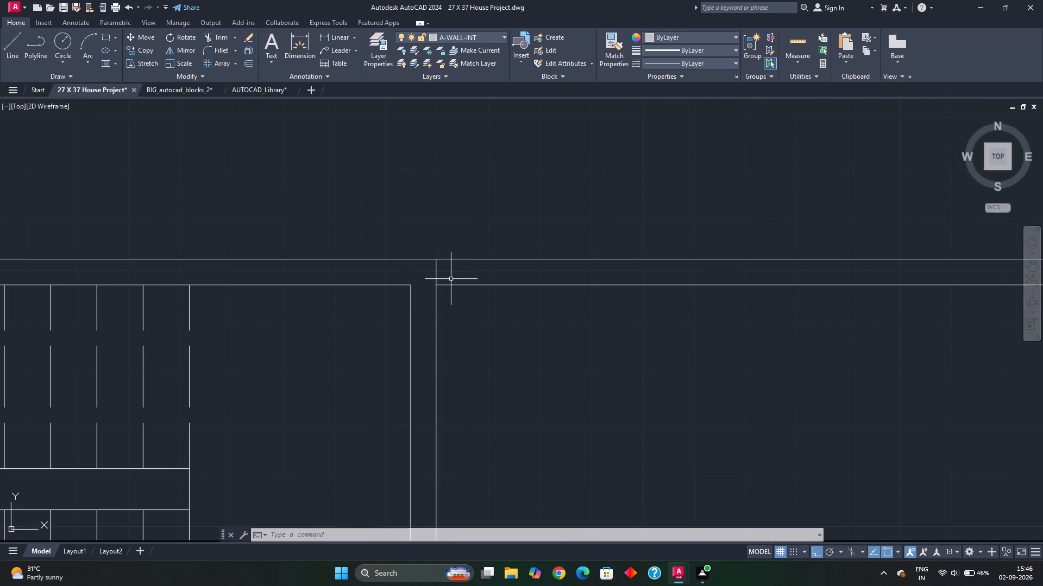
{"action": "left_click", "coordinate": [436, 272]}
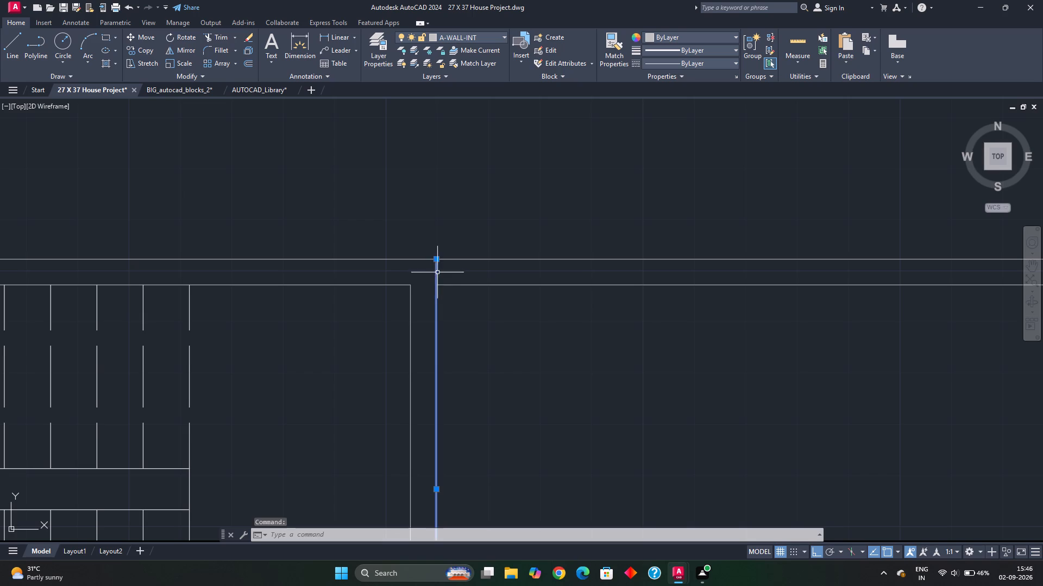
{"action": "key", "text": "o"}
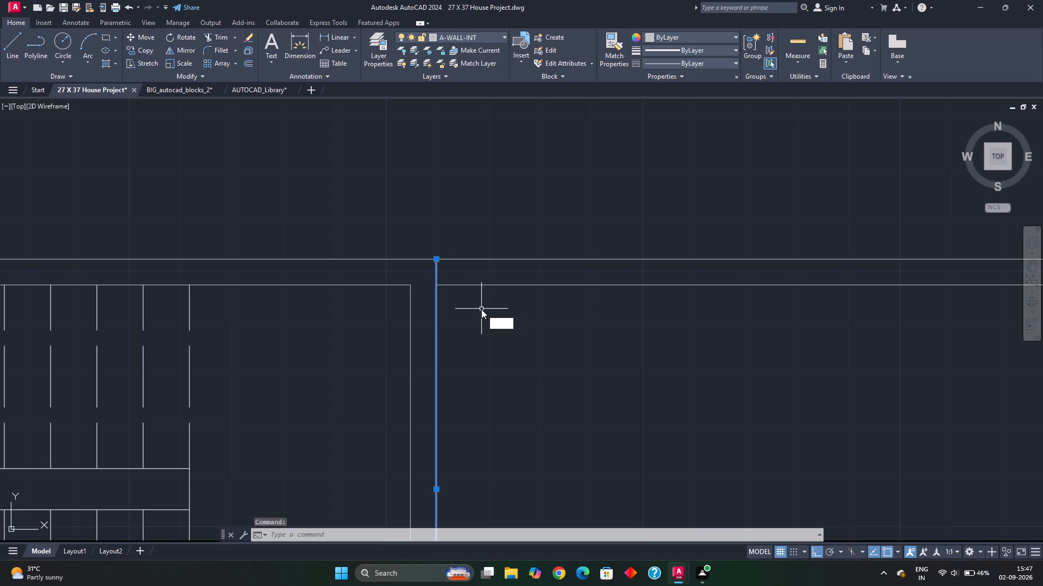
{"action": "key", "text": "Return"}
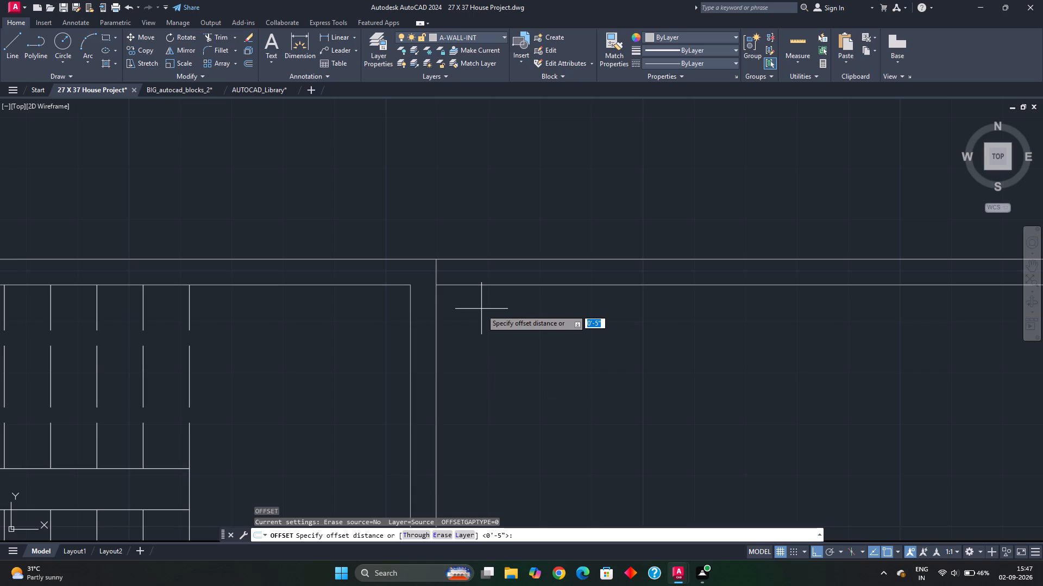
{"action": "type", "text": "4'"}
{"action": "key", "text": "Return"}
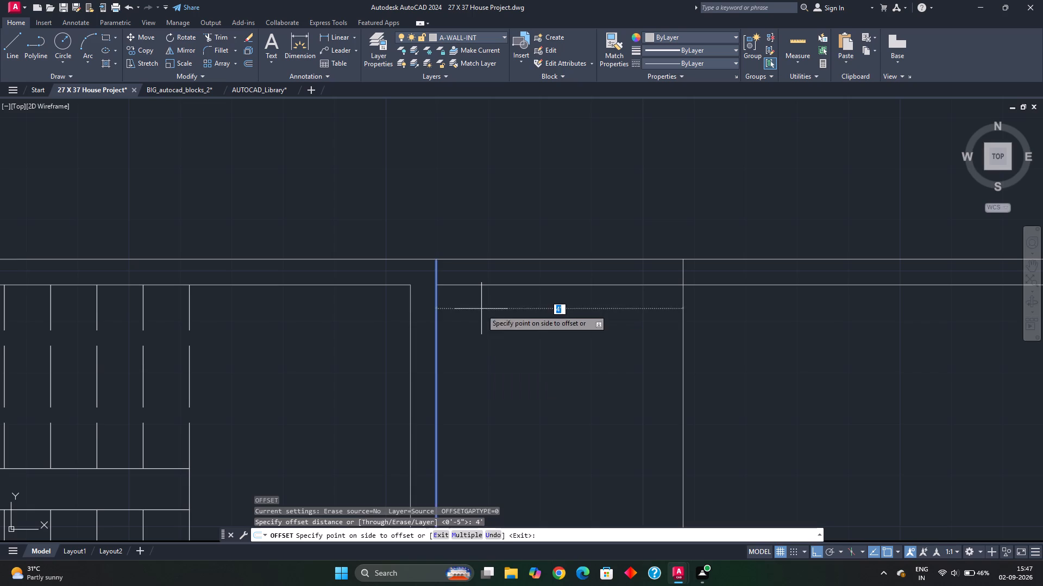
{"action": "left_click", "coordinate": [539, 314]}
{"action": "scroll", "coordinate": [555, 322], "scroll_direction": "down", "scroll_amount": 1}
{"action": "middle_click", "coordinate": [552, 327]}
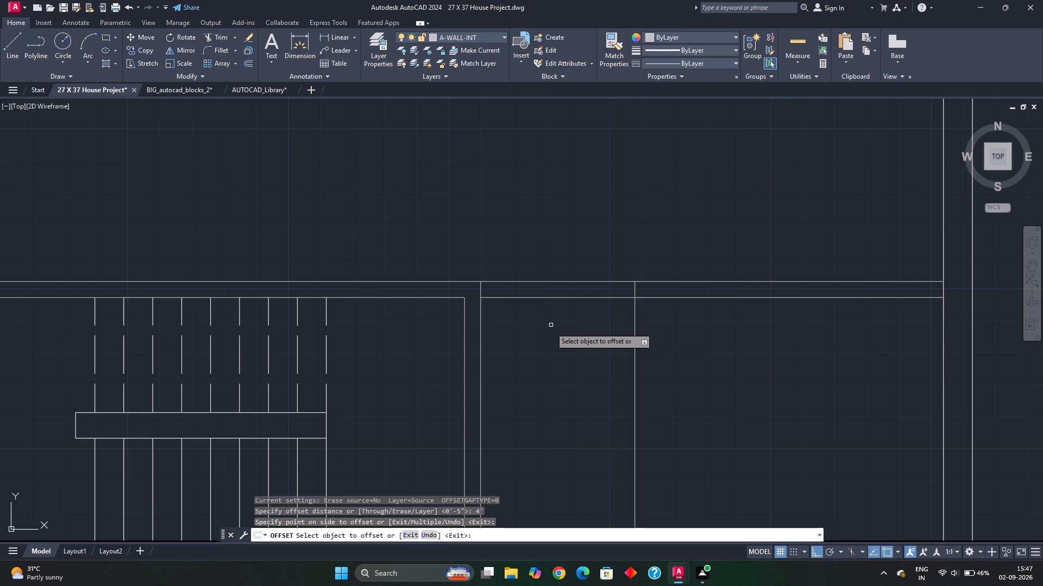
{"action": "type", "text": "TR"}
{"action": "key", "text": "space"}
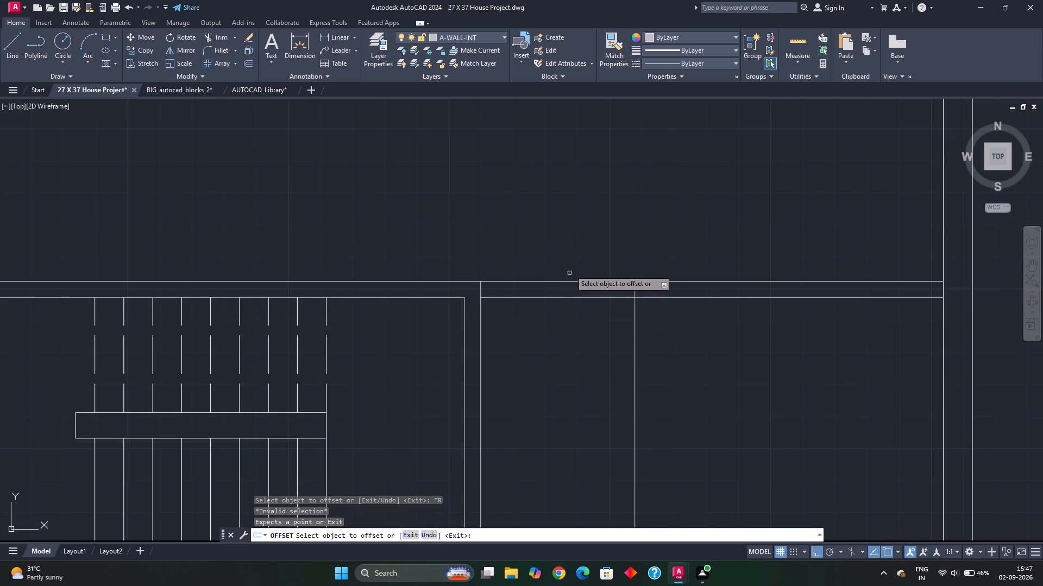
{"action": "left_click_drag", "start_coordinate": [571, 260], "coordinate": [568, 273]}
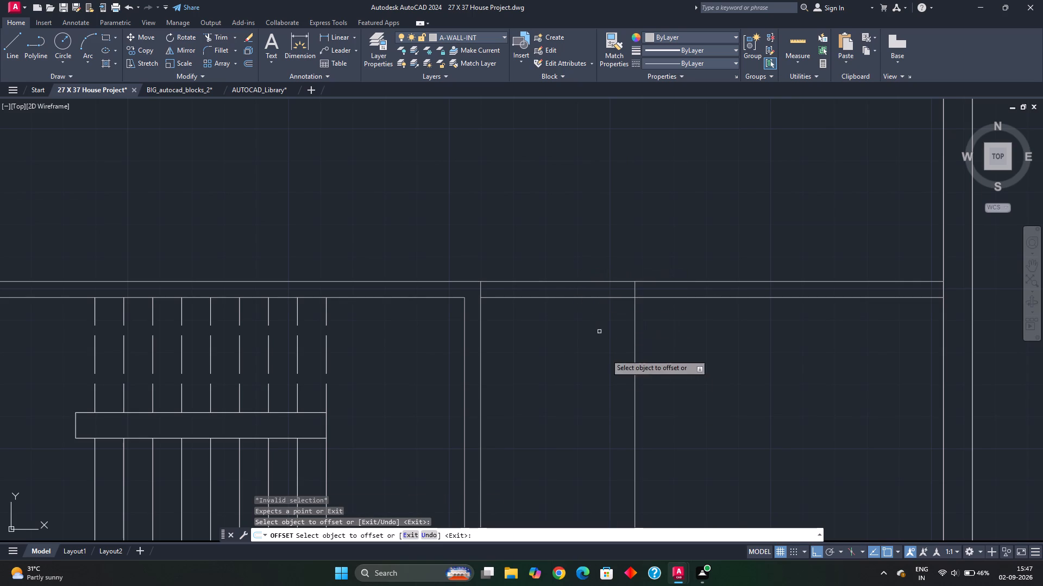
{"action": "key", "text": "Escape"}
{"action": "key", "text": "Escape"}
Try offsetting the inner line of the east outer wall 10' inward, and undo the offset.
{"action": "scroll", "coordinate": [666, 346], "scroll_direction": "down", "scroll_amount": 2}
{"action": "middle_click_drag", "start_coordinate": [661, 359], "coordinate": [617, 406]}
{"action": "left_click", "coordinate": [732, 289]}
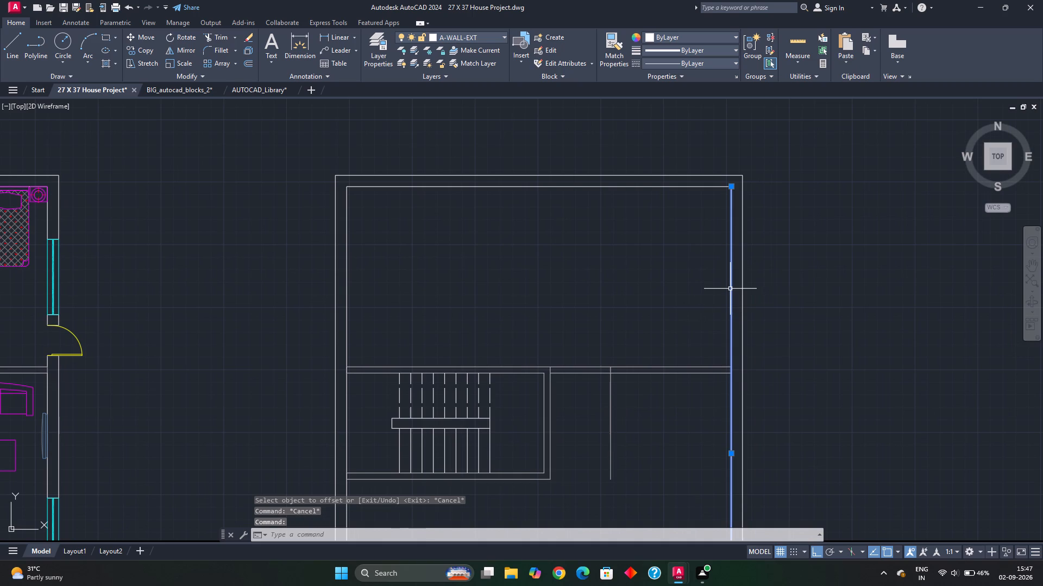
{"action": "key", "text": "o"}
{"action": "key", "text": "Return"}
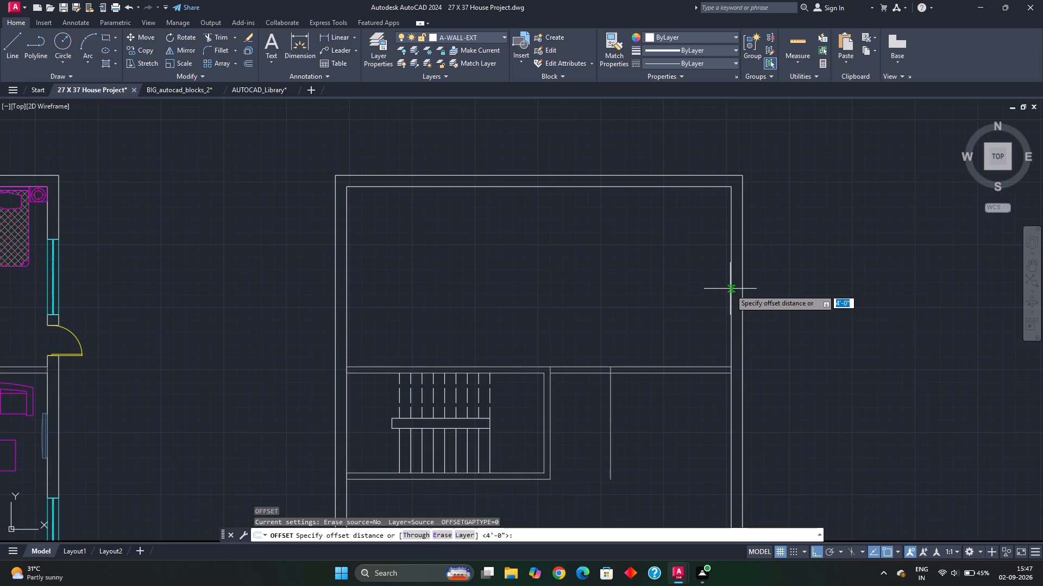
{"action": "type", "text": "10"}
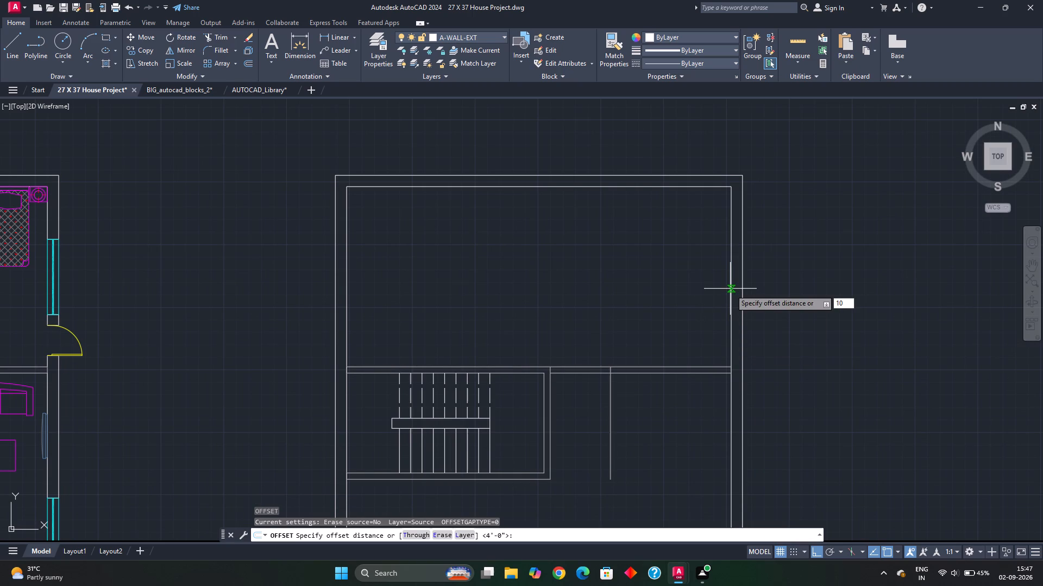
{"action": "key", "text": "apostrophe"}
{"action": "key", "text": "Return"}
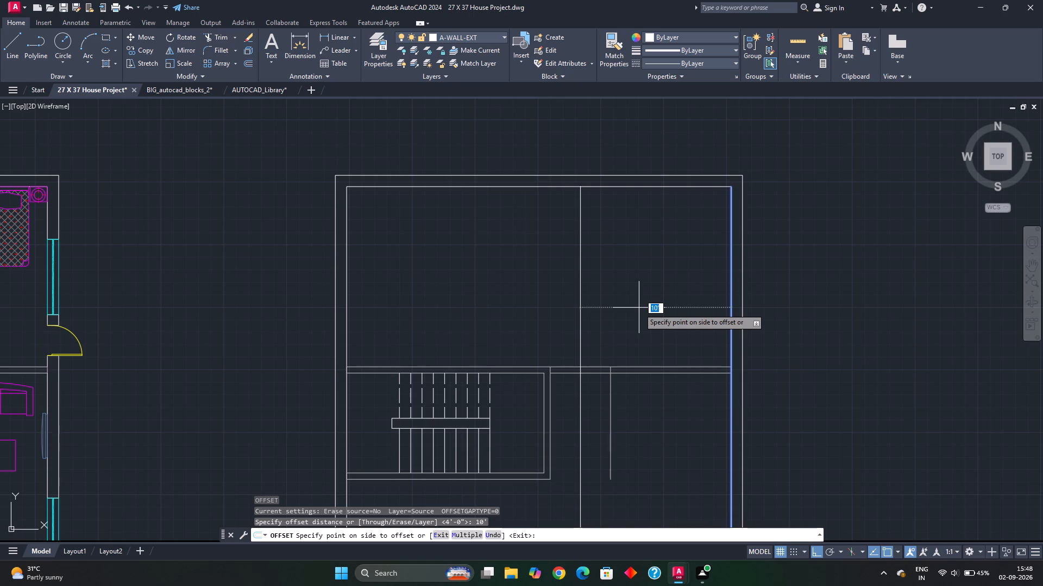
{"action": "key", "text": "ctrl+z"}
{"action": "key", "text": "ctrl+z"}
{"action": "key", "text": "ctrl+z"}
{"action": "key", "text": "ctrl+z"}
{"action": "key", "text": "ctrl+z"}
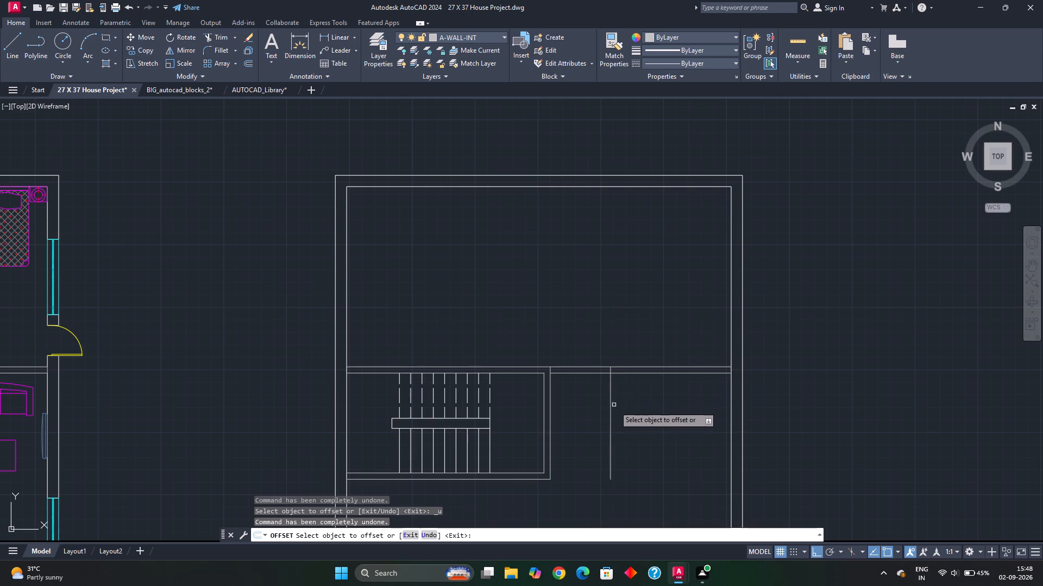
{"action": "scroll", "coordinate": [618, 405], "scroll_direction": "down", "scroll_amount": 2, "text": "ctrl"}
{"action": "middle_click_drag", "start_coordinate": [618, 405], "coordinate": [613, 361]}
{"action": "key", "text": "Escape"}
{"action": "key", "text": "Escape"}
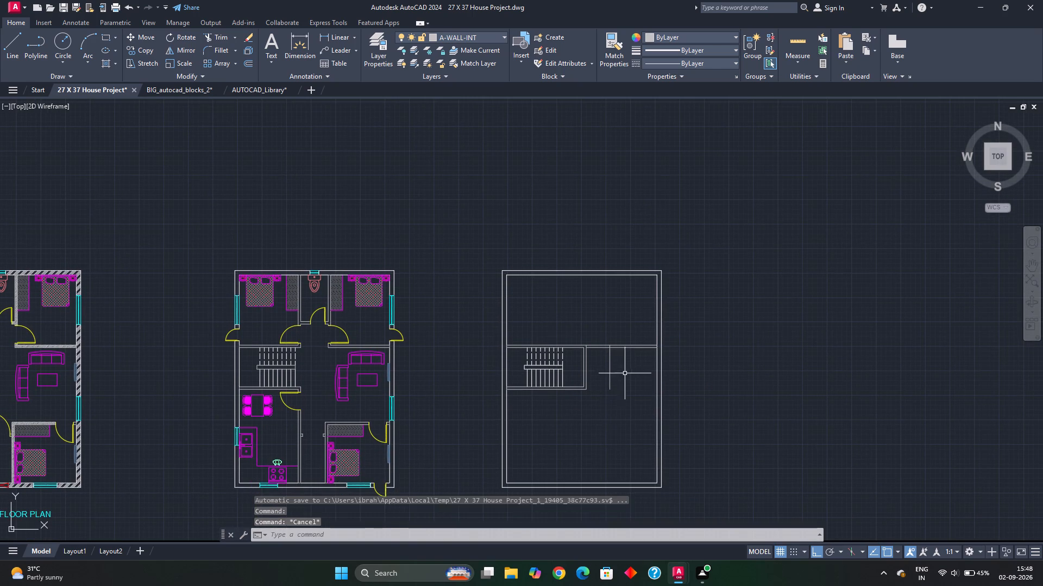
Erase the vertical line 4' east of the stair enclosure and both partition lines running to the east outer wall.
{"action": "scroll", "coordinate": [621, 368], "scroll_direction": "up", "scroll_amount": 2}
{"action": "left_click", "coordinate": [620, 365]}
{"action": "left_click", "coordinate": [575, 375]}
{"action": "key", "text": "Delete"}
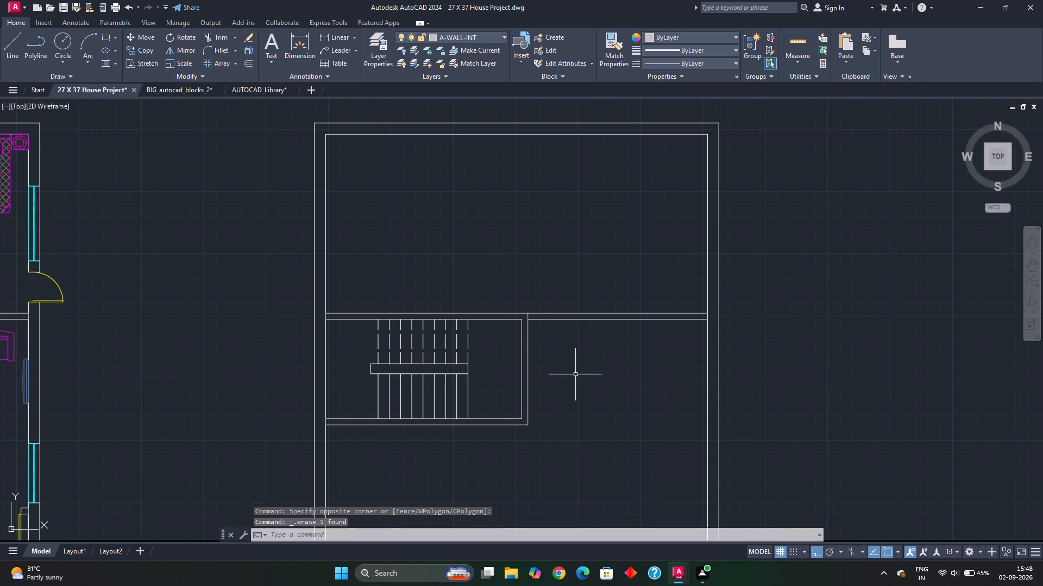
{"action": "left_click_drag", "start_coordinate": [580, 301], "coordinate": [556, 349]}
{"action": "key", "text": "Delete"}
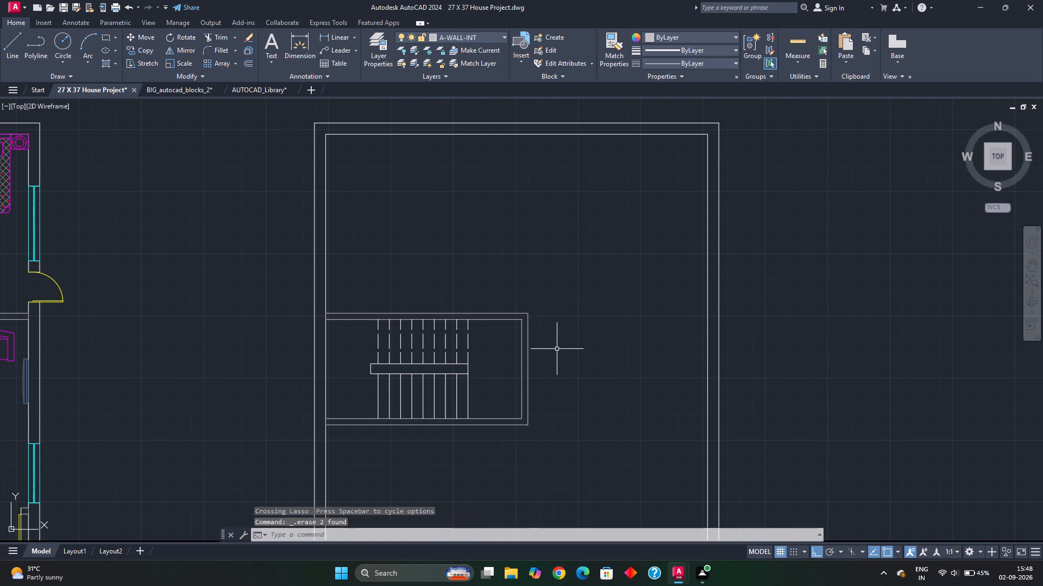
Erase both lines of the stair enclosure's east wall.
{"action": "middle_click_drag", "start_coordinate": [502, 374], "coordinate": [506, 362]}
{"action": "scroll", "coordinate": [507, 355], "scroll_direction": "up", "scroll_amount": 1}
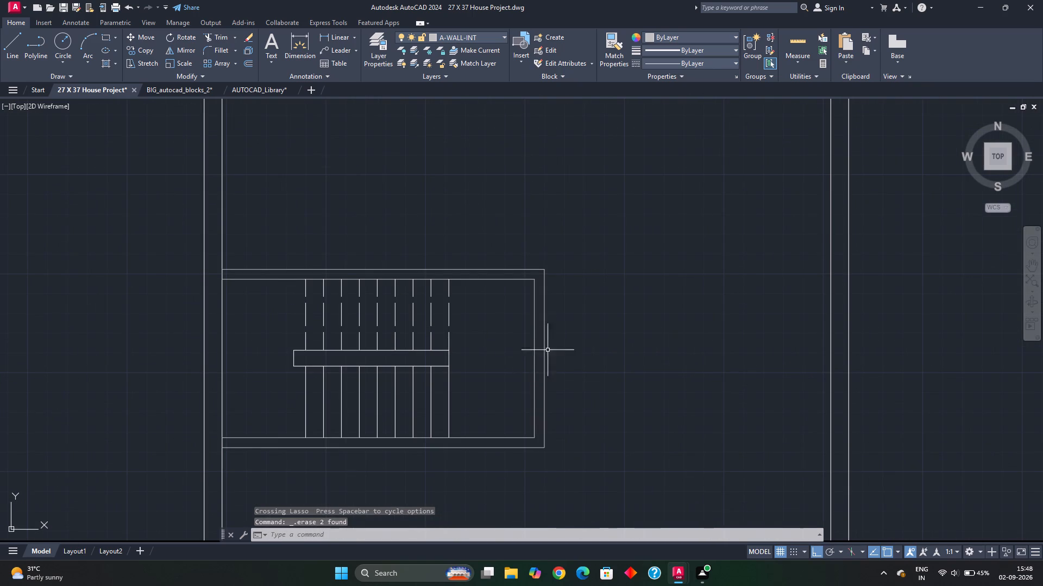
{"action": "left_click_drag", "start_coordinate": [557, 345], "coordinate": [549, 349]}
{"action": "left_click", "coordinate": [487, 364]}
{"action": "key", "text": "Delete"}
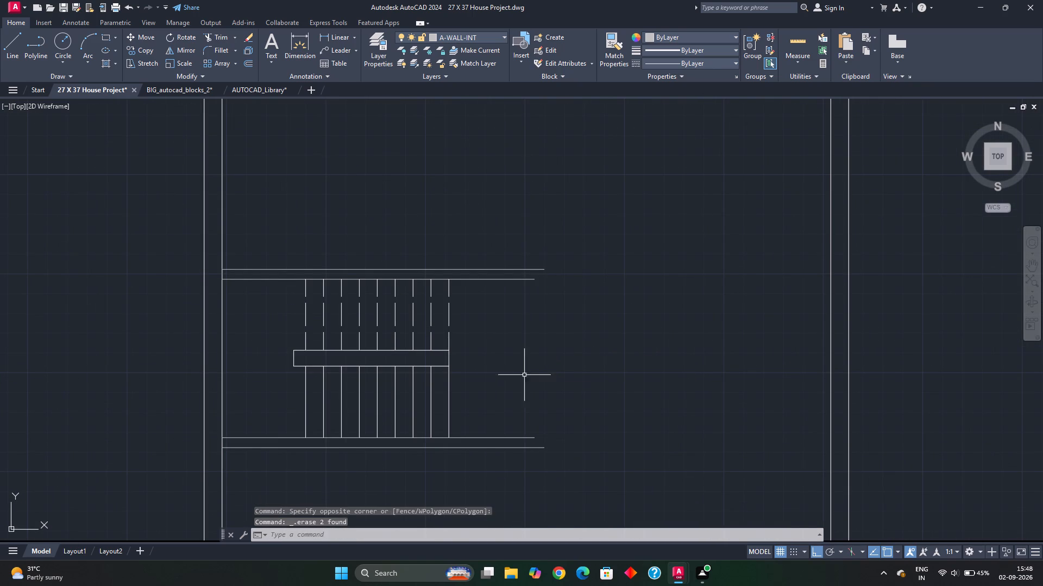
Offset the easternmost tread line of the stair's lower flight 2'6" to the east.
{"action": "scroll", "coordinate": [467, 435], "scroll_direction": "up", "scroll_amount": 1}
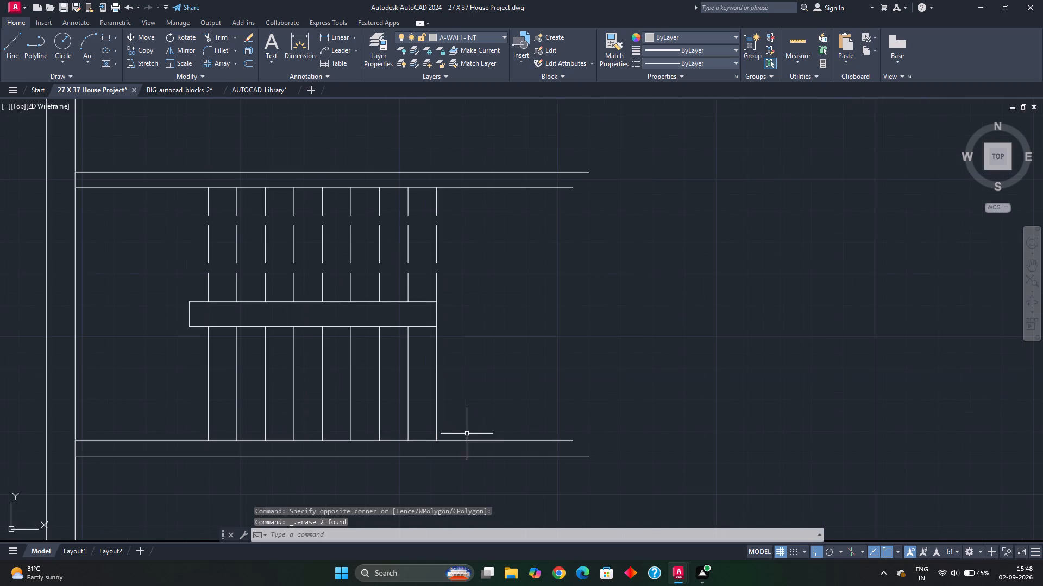
{"action": "middle_click_drag", "start_coordinate": [463, 443], "coordinate": [468, 411]}
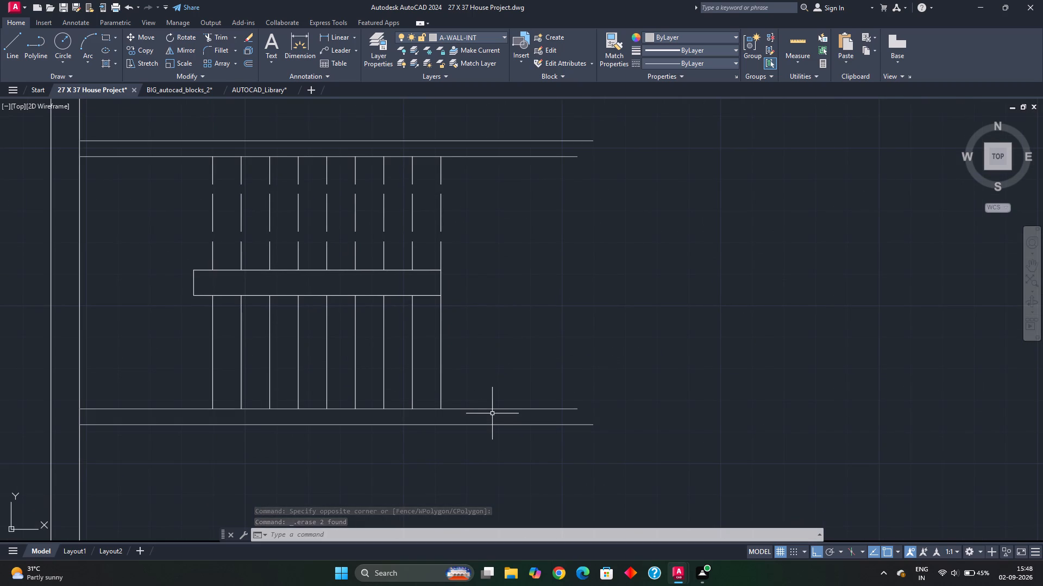
{"action": "left_click", "coordinate": [441, 355]}
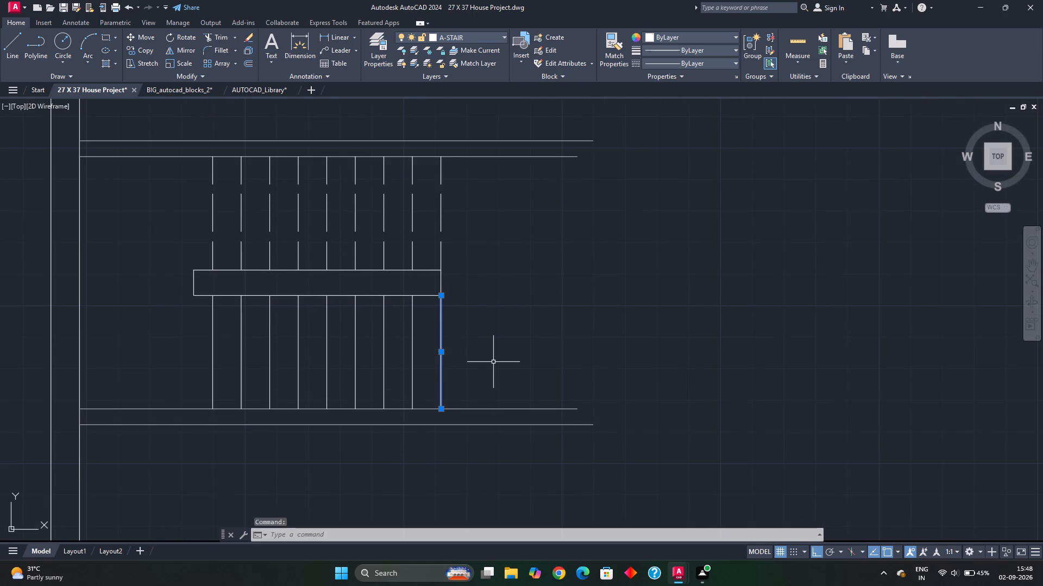
{"action": "key", "text": "o"}
{"action": "key", "text": "Return"}
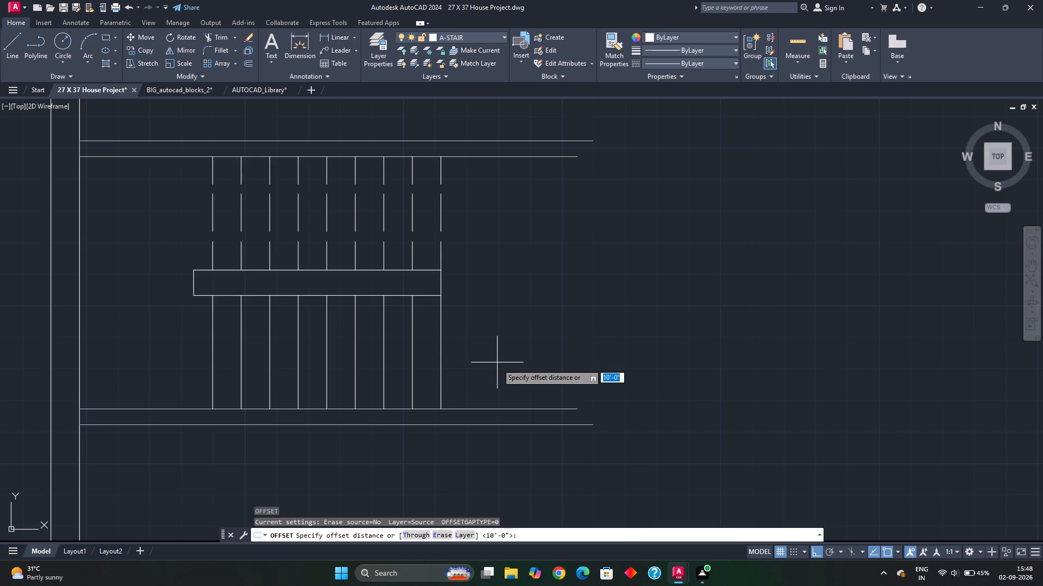
{"action": "key", "text": "2"}
{"action": "type", "text": "'6"}
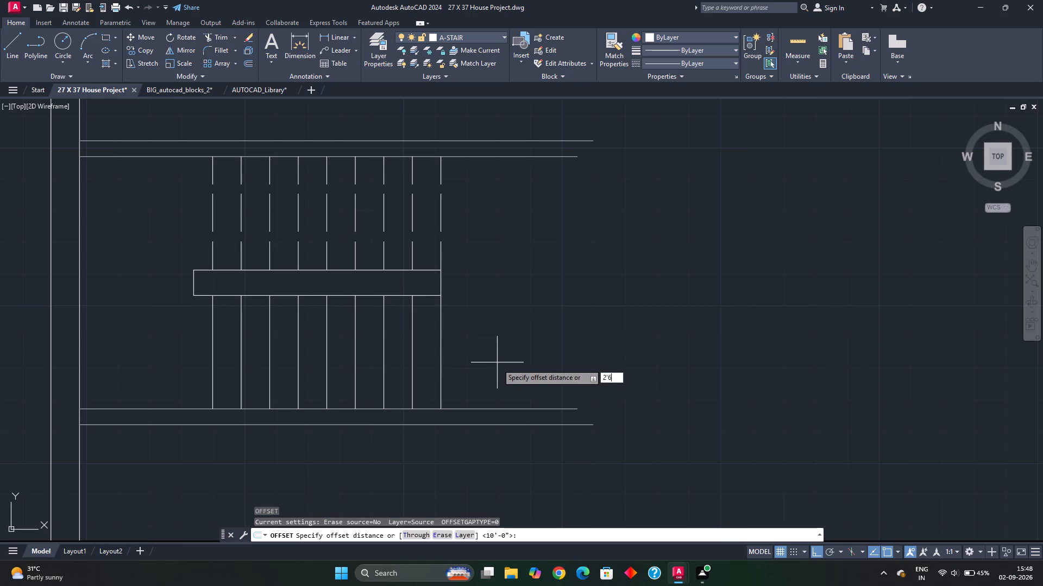
{"action": "key", "text": "shift+quotedbl"}
{"action": "key", "text": "Return"}
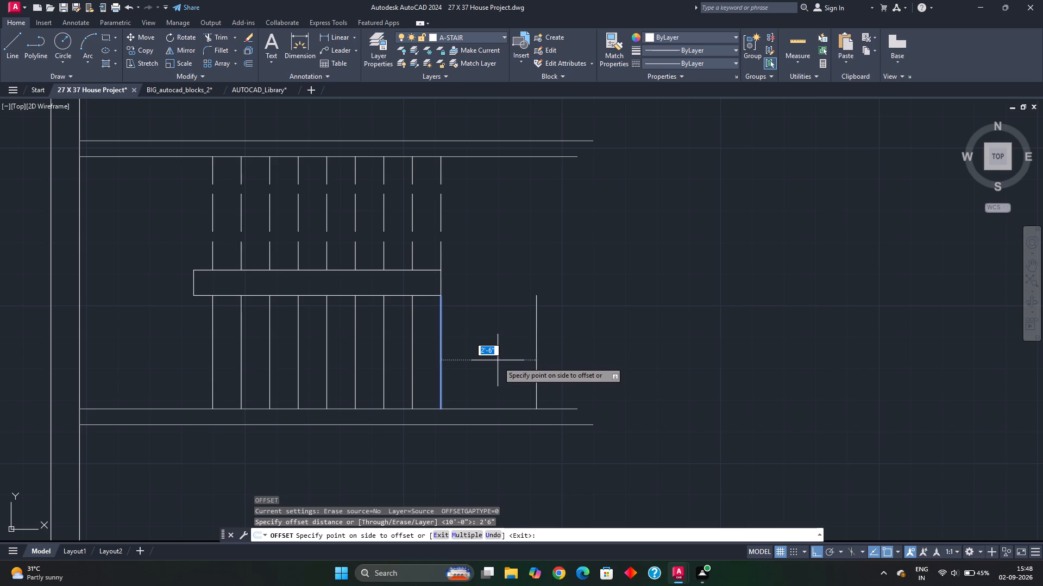
{"action": "left_click", "coordinate": [498, 360]}
{"action": "key", "text": "Escape"}
Extend the new vertical line to the outer lines of the stair enclosure's north and south walls.
{"action": "key", "text": "e"}
{"action": "key", "text": "x"}
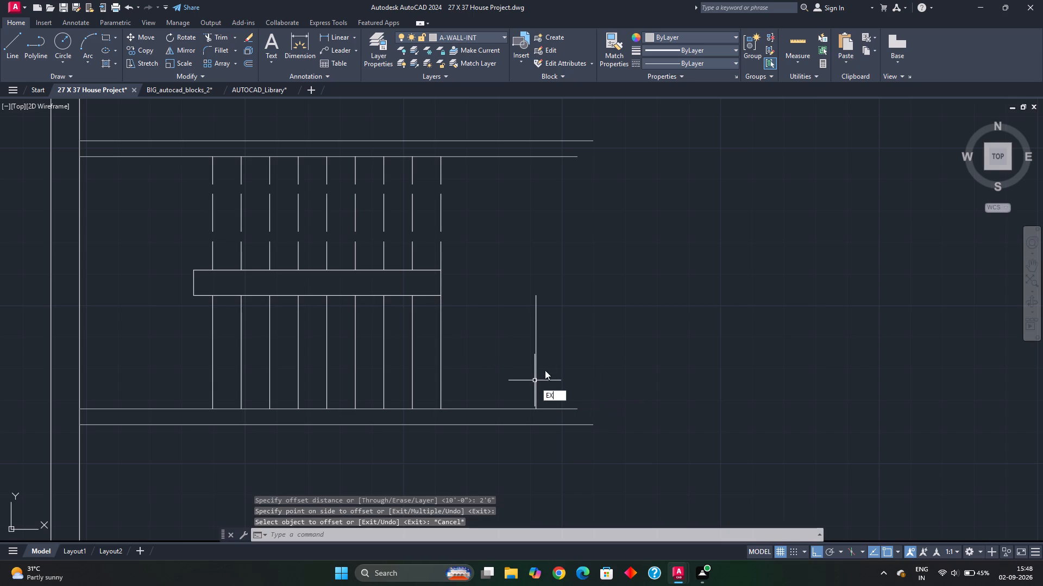
{"action": "key", "text": "space"}
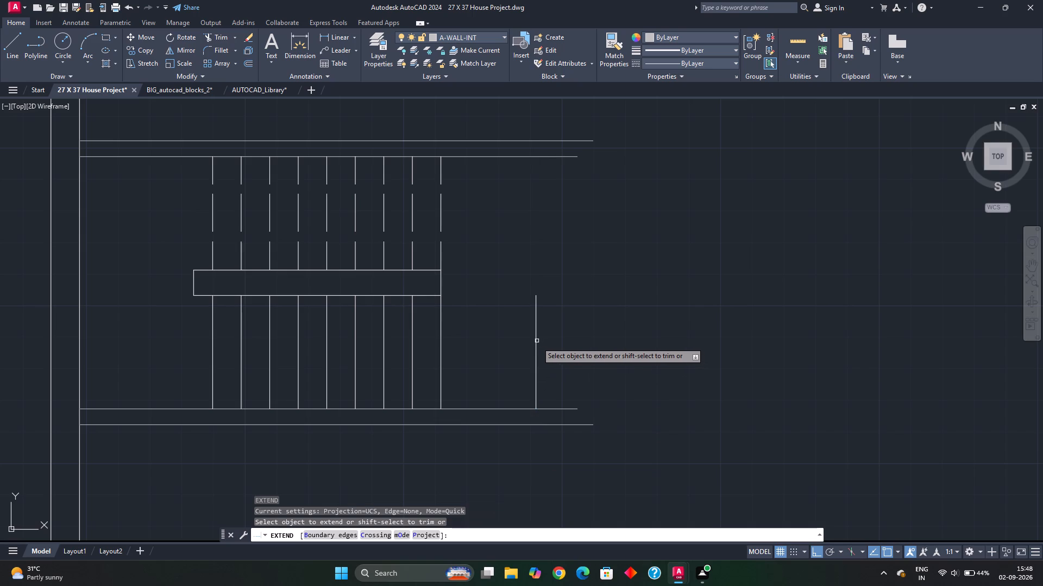
{"action": "left_click", "coordinate": [537, 341]}
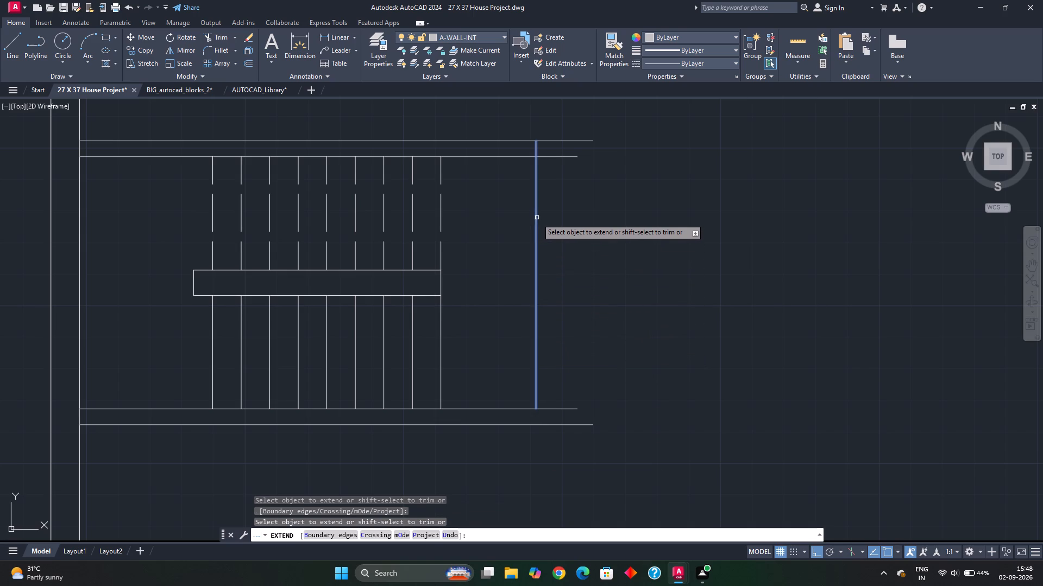
{"action": "left_click", "coordinate": [537, 218]}
{"action": "left_click", "coordinate": [537, 384]}
{"action": "key", "text": "Escape"}
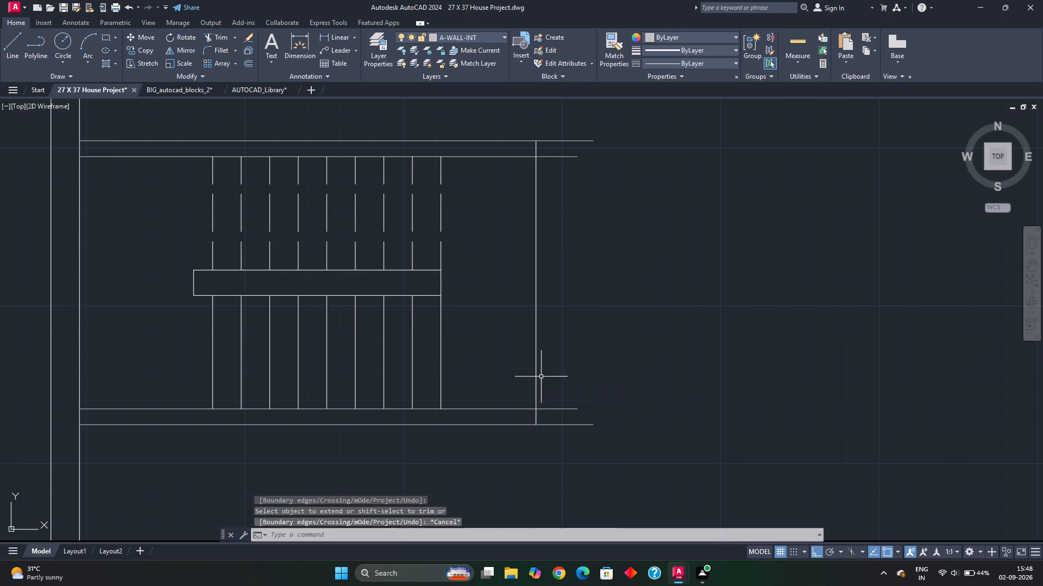
{"action": "key", "text": "Escape"}
Offset the extended vertical line 5" to the east to form the stair enclosure's new east wall.
{"action": "left_click", "coordinate": [537, 342]}
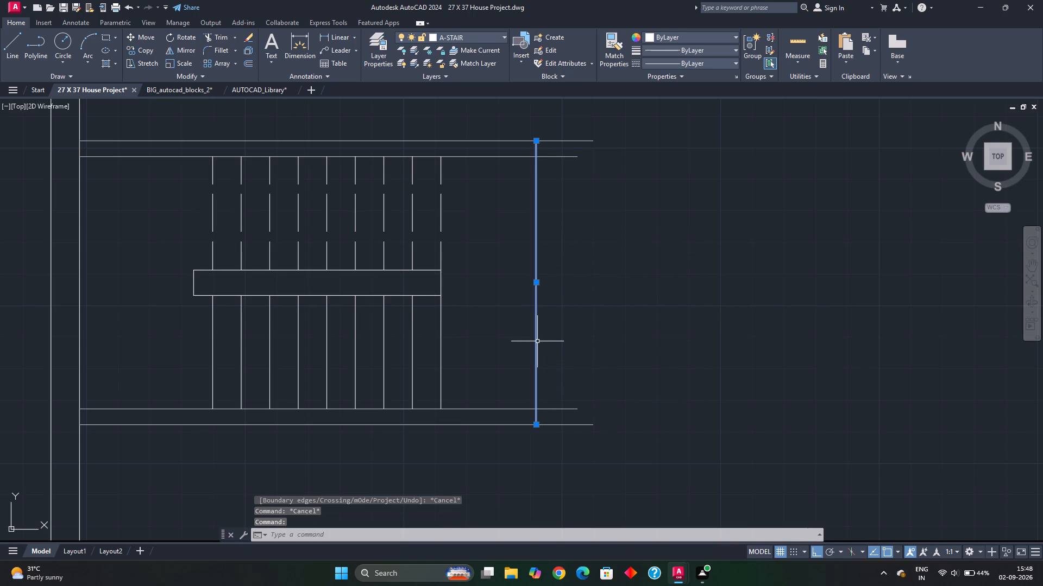
{"action": "key", "text": "o"}
{"action": "key", "text": "Return"}
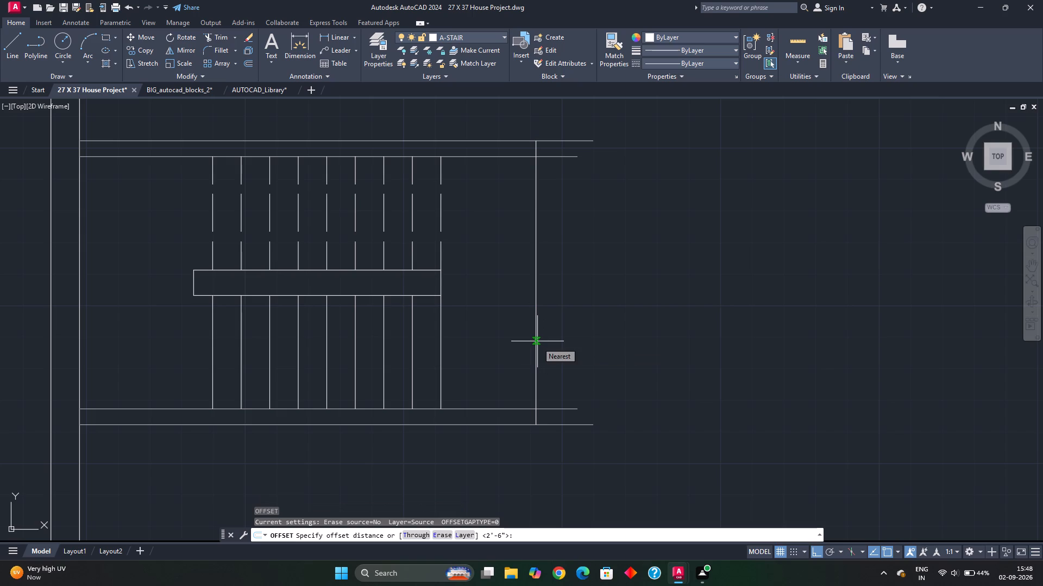
{"action": "type", "text": "5\""}
{"action": "key", "text": "Return"}
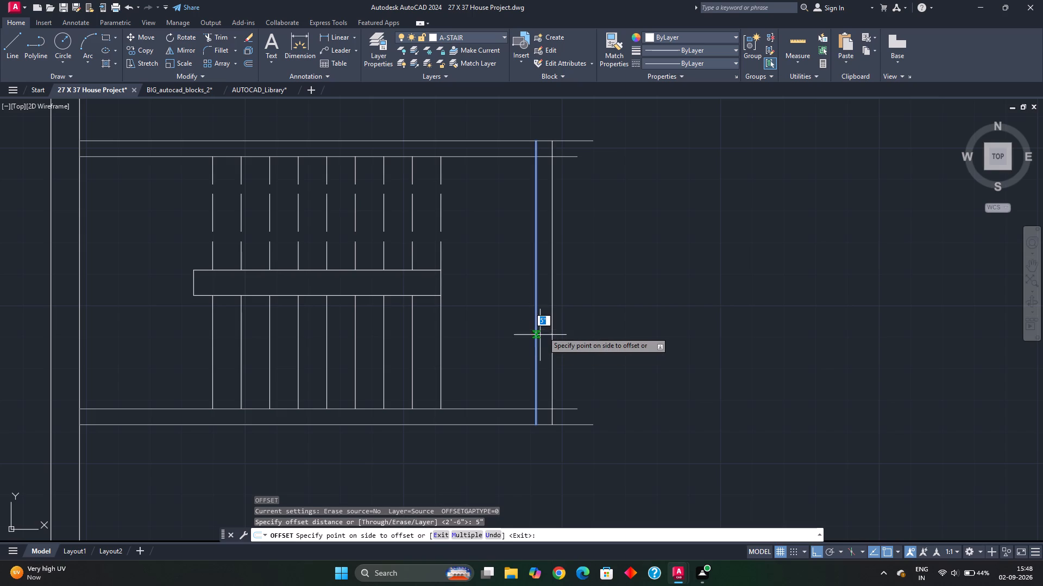
{"action": "left_click", "coordinate": [545, 333]}
{"action": "key", "text": "Escape"}
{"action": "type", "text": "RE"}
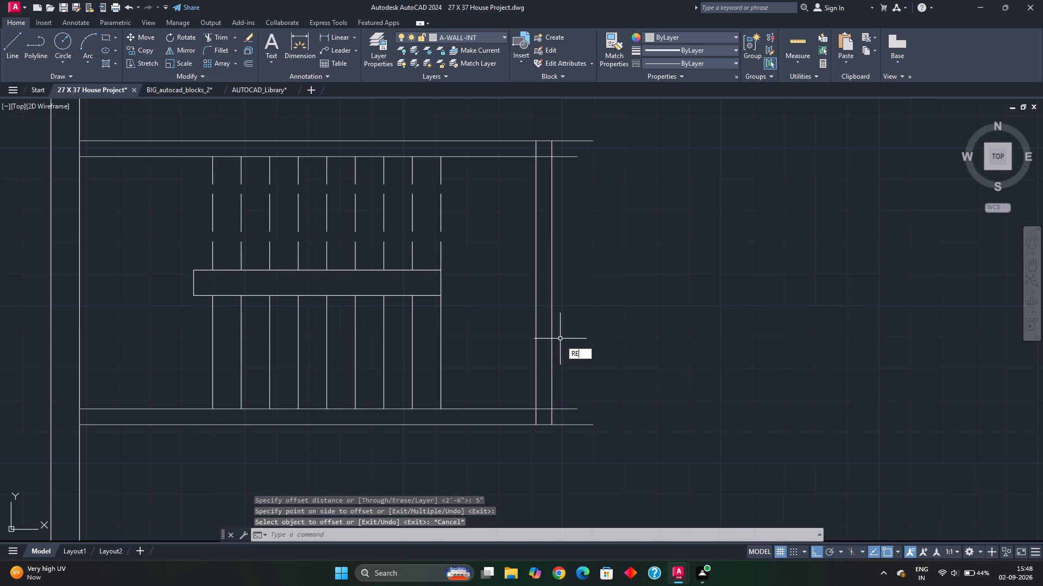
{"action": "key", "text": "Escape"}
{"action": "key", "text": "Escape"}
Trim the overhanging north and south wall lines and clean up both east corners of the stair enclosure.
{"action": "type", "text": "TR"}
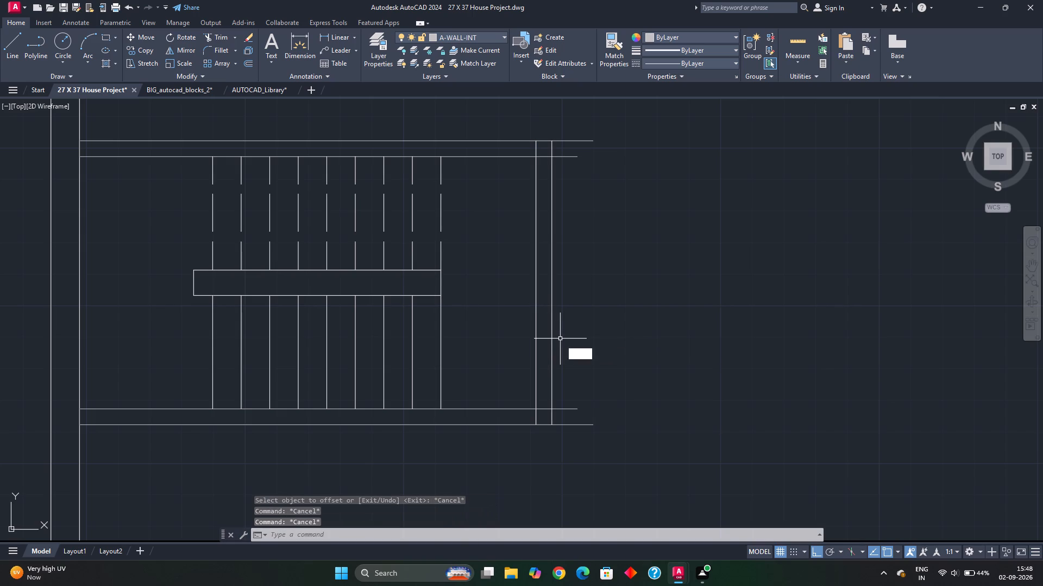
{"action": "key", "text": "space"}
{"action": "left_click_drag", "start_coordinate": [559, 399], "coordinate": [567, 447]}
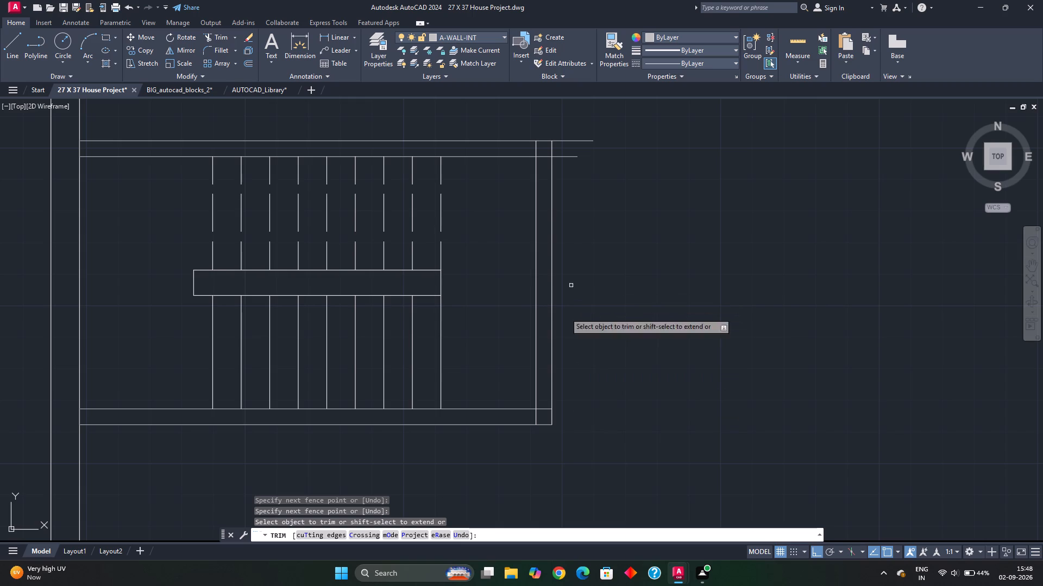
{"action": "left_click", "coordinate": [545, 411]}
{"action": "left_click", "coordinate": [536, 417]}
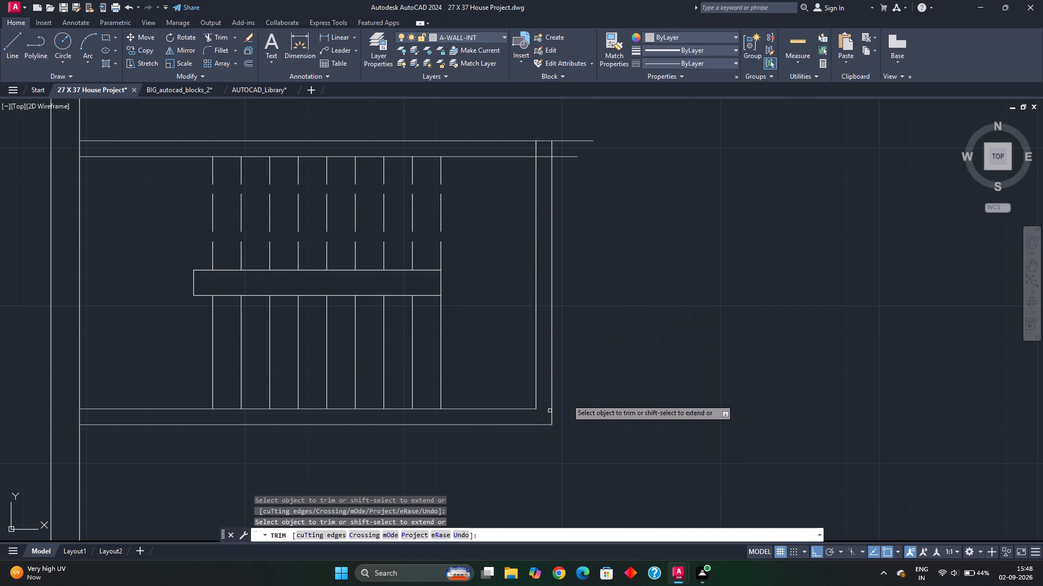
{"action": "middle_click_drag", "start_coordinate": [590, 303], "coordinate": [552, 467]}
{"action": "left_click_drag", "start_coordinate": [532, 293], "coordinate": [532, 349]}
{"action": "scroll", "coordinate": [509, 324], "scroll_direction": "up", "scroll_amount": 2}
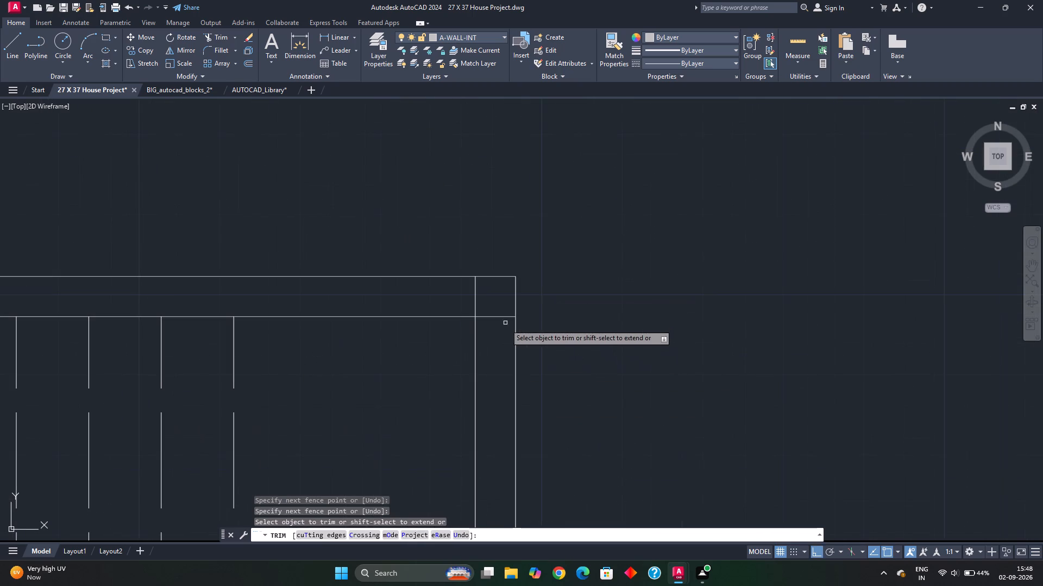
{"action": "left_click_drag", "start_coordinate": [505, 321], "coordinate": [456, 293]}
{"action": "scroll", "coordinate": [554, 329], "scroll_direction": "down", "scroll_amount": 3}
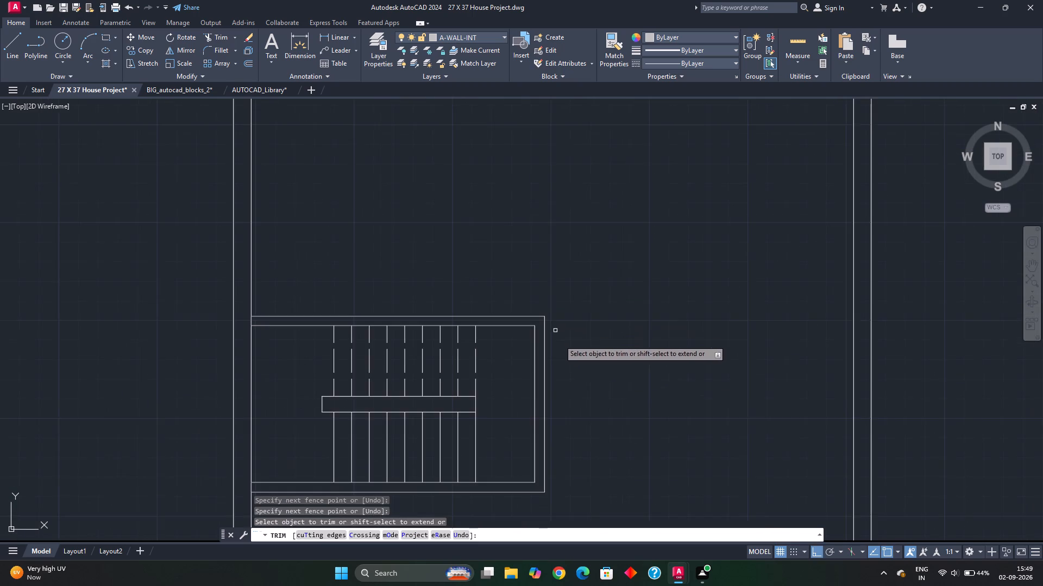
{"action": "scroll", "coordinate": [587, 383], "scroll_direction": "down", "scroll_amount": 1}
{"action": "middle_click_drag", "start_coordinate": [587, 383], "coordinate": [551, 376]}
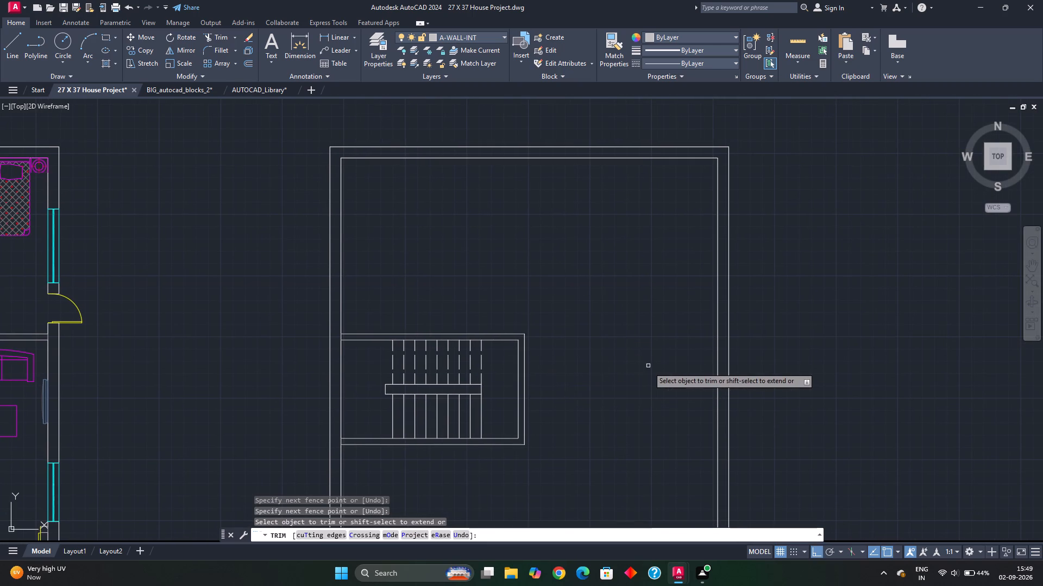
{"action": "key", "text": "Escape"}
{"action": "key", "text": "Escape"}
Offset the inner line of the east outer wall 10' inward.
{"action": "key", "text": "o"}
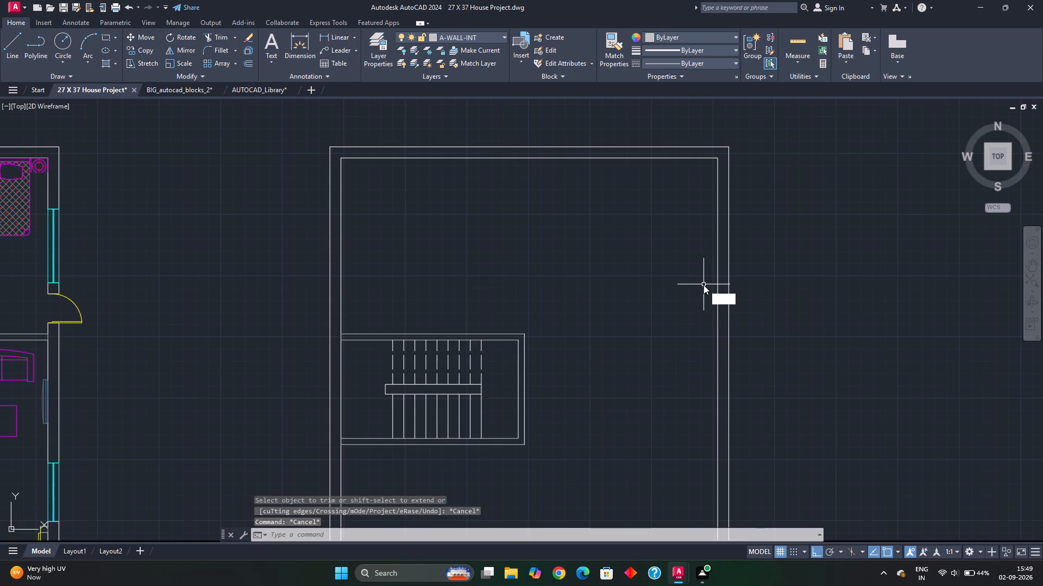
{"action": "key", "text": "Return"}
{"action": "type", "text": "10'"}
{"action": "key", "text": "Return"}
{"action": "left_click", "coordinate": [717, 275]}
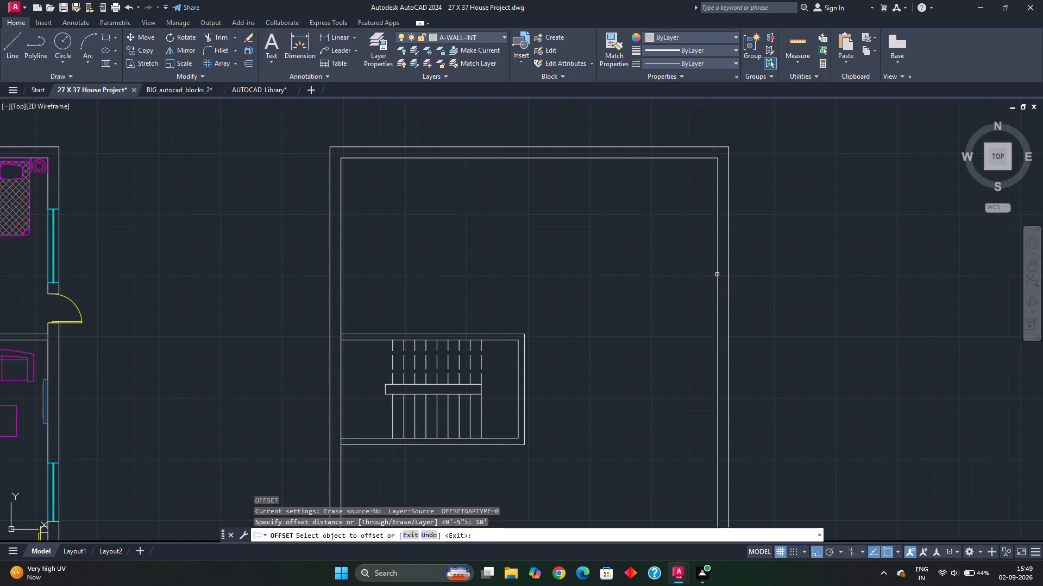
{"action": "left_click", "coordinate": [671, 277]}
{"action": "key", "text": "Escape"}
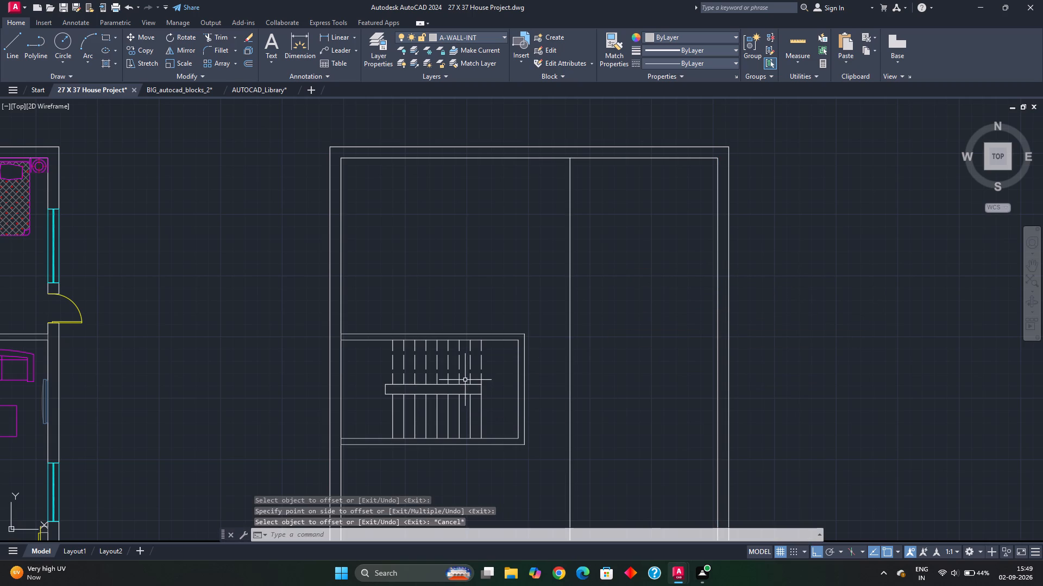
Extend the outer line of the stair enclosure's north wall to the inner line of the east outer wall.
{"action": "key", "text": "e"}
{"action": "key", "text": "x"}
{"action": "key", "text": "space"}
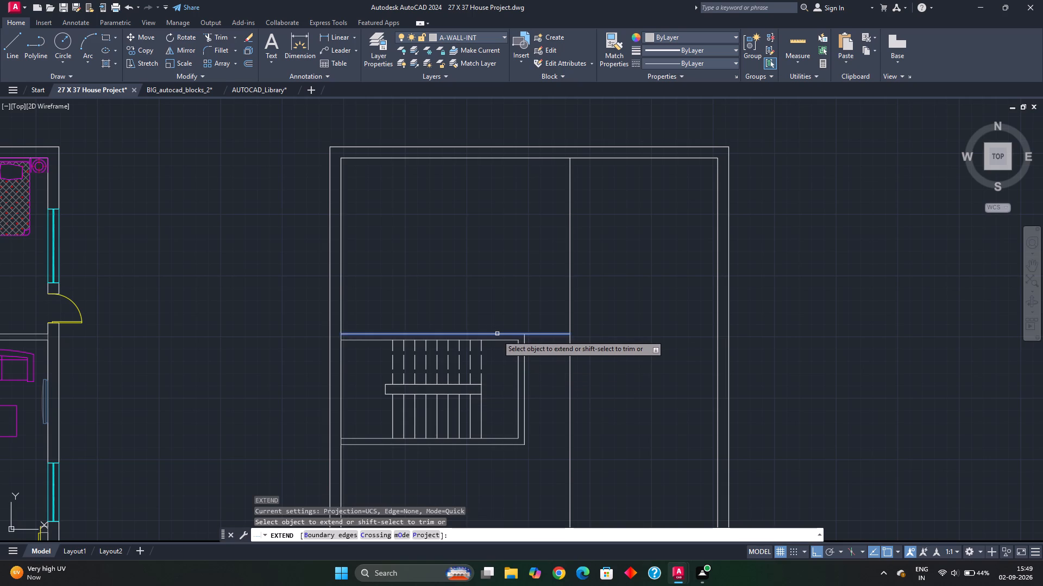
{"action": "left_click", "coordinate": [497, 335]}
{"action": "left_click", "coordinate": [543, 336]}
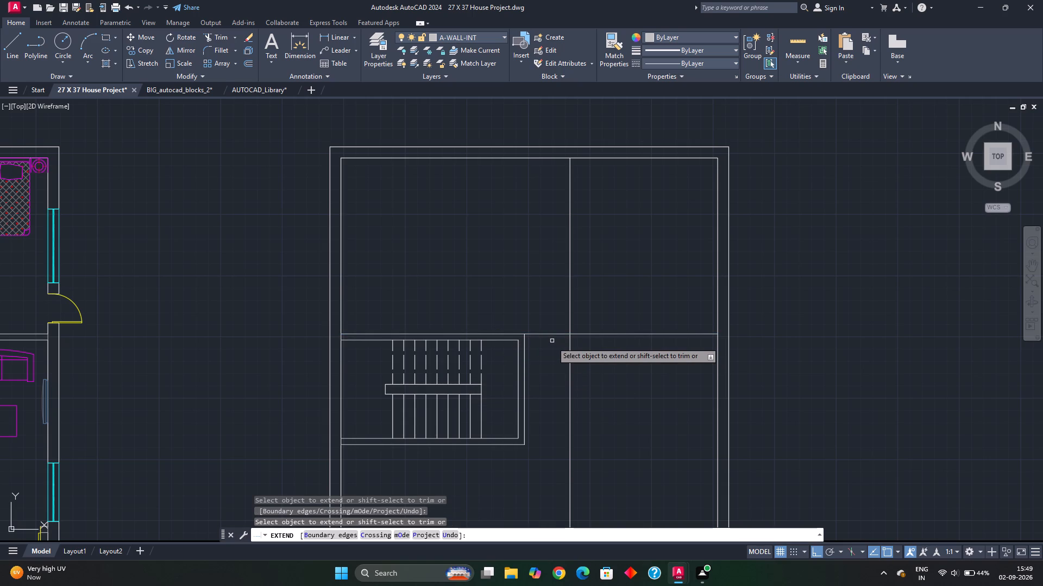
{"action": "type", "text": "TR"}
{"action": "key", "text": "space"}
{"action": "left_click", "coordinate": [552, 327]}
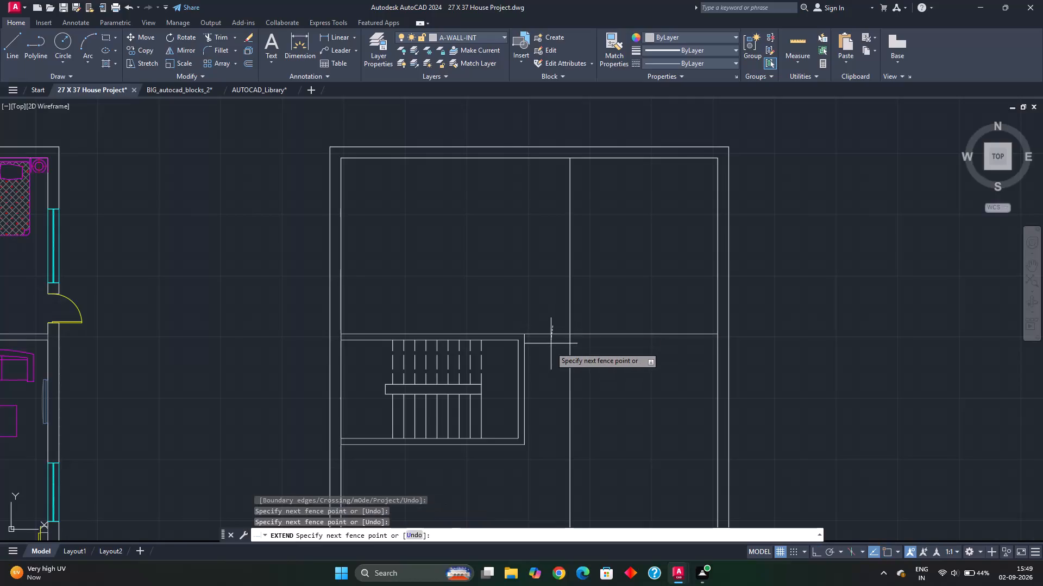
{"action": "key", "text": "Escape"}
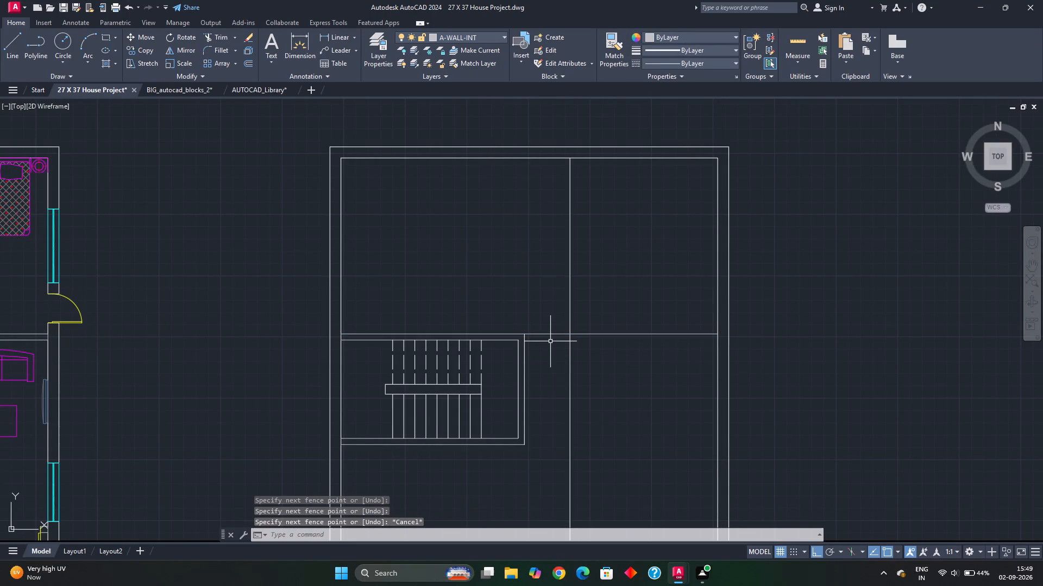
Trim the extended line between the stair enclosure and the vertical line 10' from the east outer wall.
{"action": "key", "text": "t"}
{"action": "key", "text": "r"}
{"action": "key", "text": "space"}
{"action": "left_click_drag", "start_coordinate": [554, 325], "coordinate": [550, 356]}
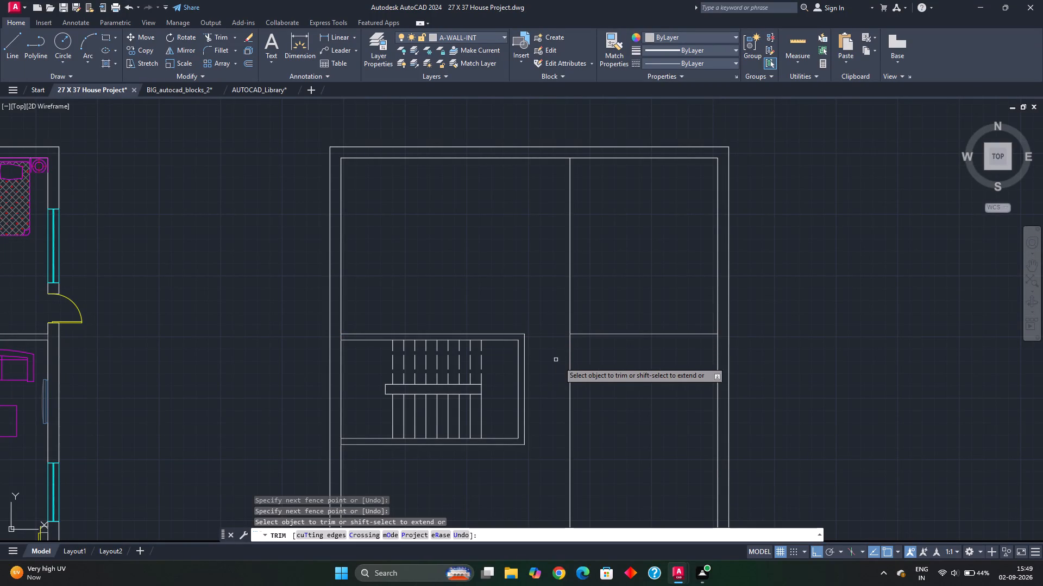
{"action": "key", "text": "Escape"}
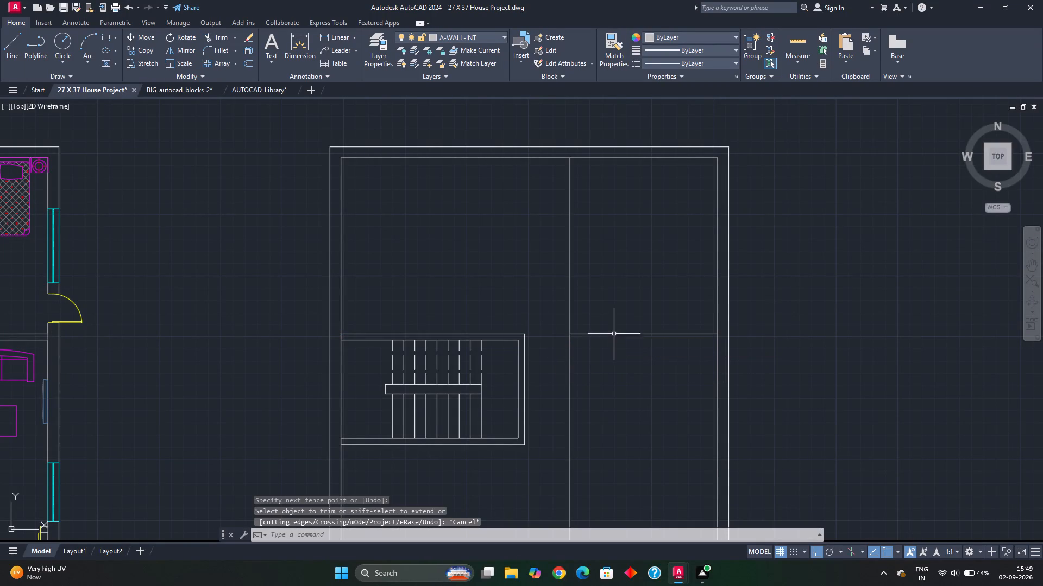
Offset the horizontal partition line between the 10' vertical line and the east outer wall 5" to the north and 5" to the south.
{"action": "left_click", "coordinate": [615, 334]}
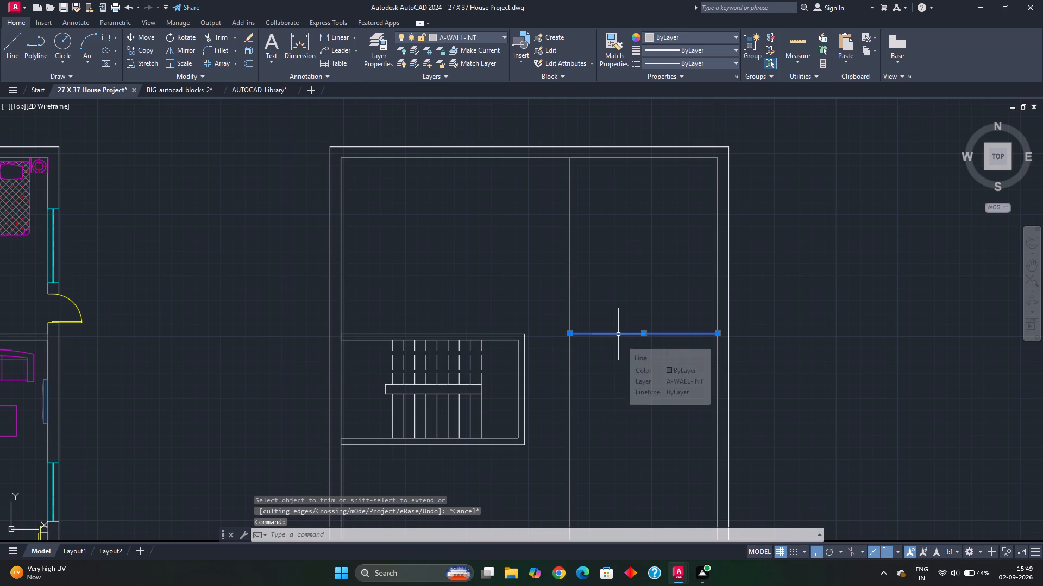
{"action": "key", "text": "o"}
{"action": "key", "text": "Return"}
{"action": "key", "text": "5"}
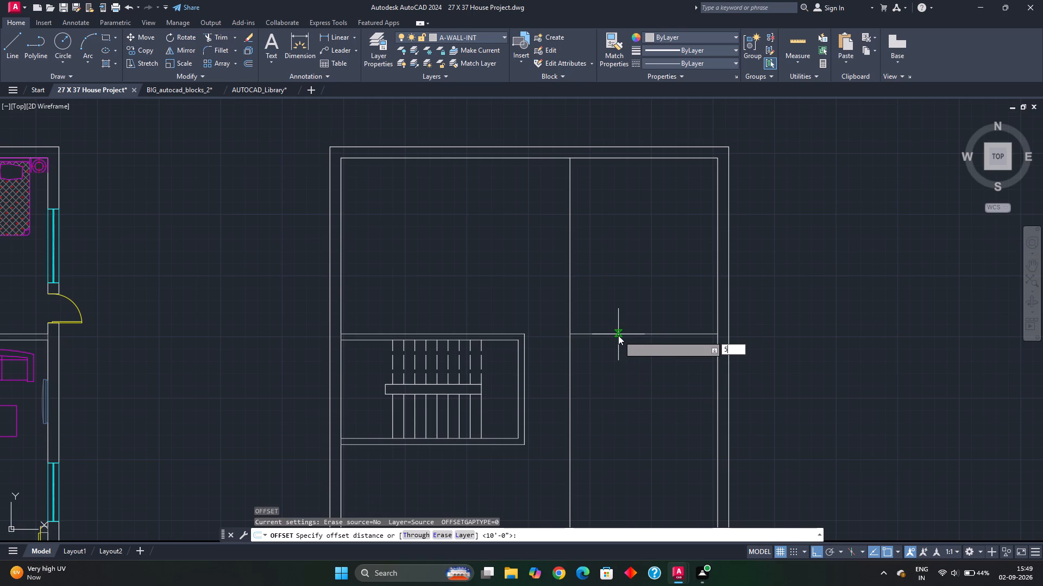
{"action": "key", "text": "shift+quotedbl"}
{"action": "key", "text": "Return"}
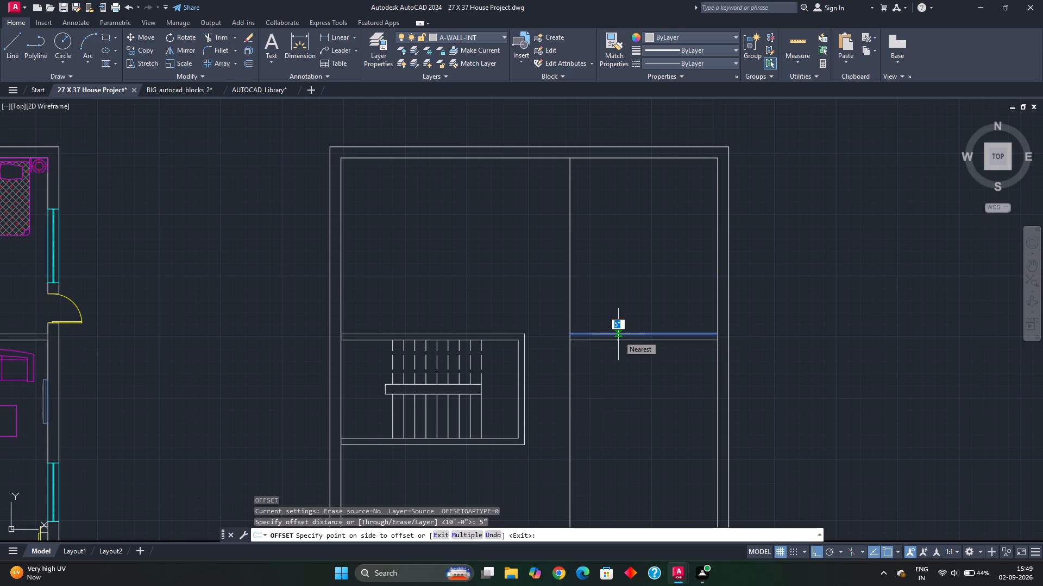
{"action": "left_click", "coordinate": [618, 335]}
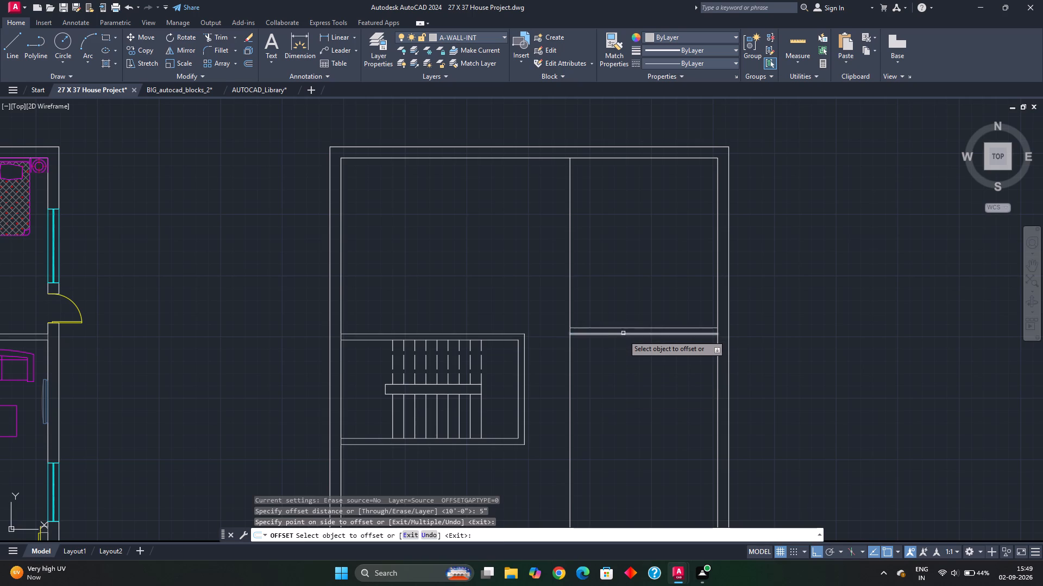
{"action": "left_click", "coordinate": [623, 337]}
{"action": "left_click", "coordinate": [626, 334]}
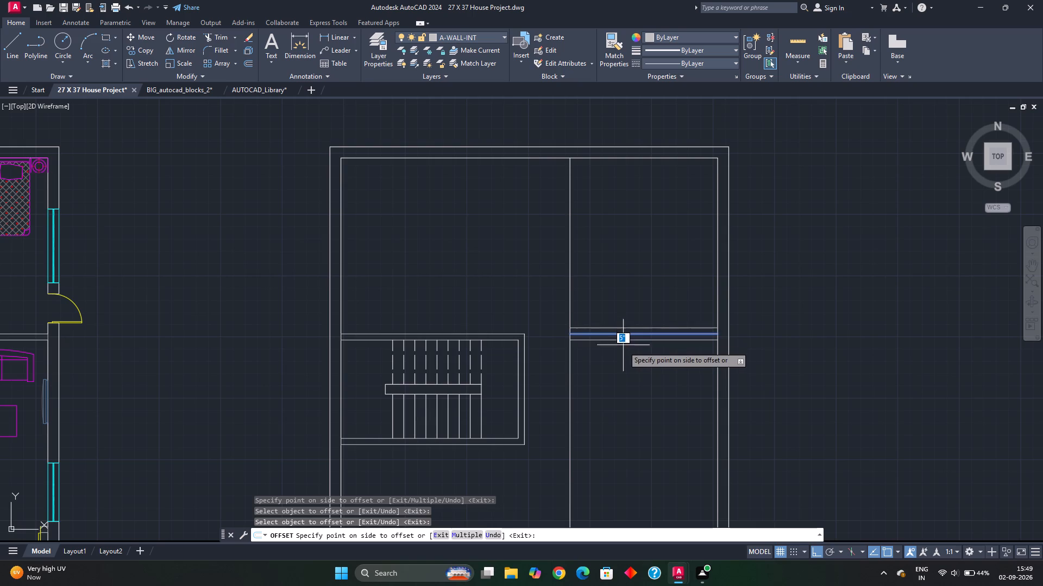
{"action": "left_click", "coordinate": [623, 347]}
{"action": "scroll", "coordinate": [625, 334], "scroll_direction": "up", "scroll_amount": 2}
{"action": "key", "text": "Escape"}
{"action": "key", "text": "Escape"}
Delete the northern offset copy of the horizontal partition line.
{"action": "left_click", "coordinate": [631, 324]}
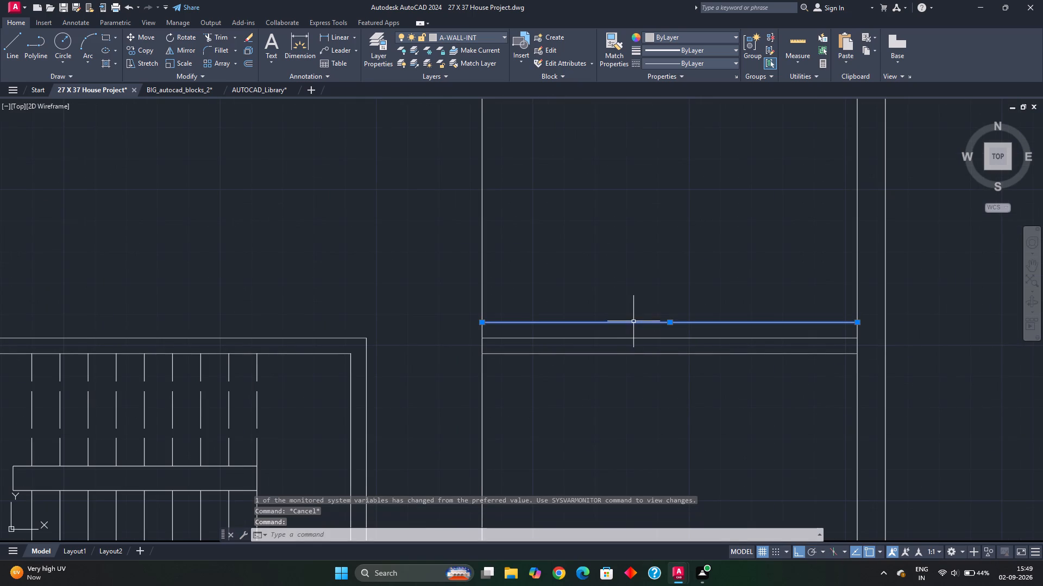
{"action": "key", "text": "Delete"}
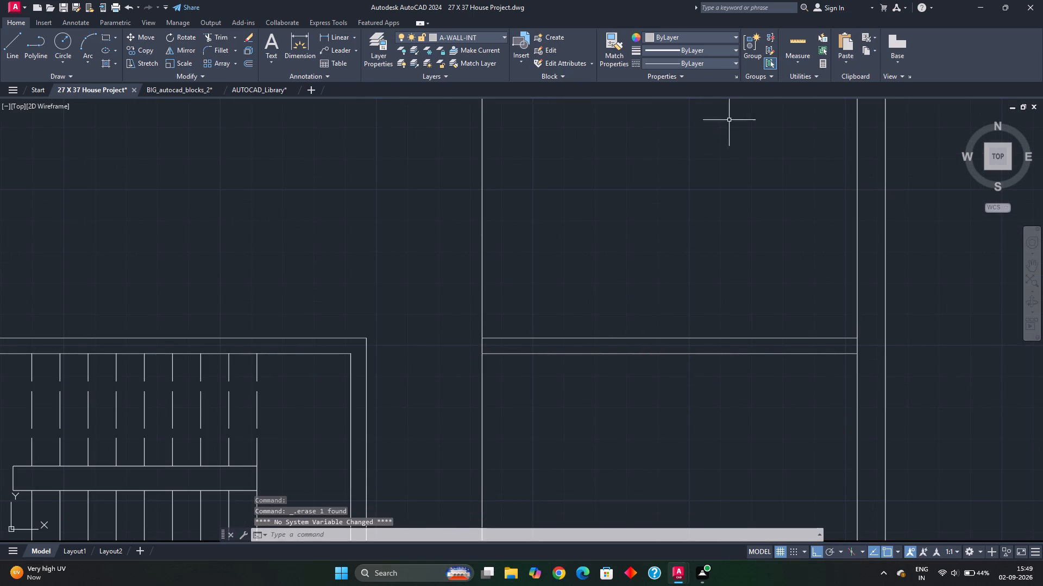
Measure the gap between the stair enclosure and the vertical partition line, and the size of the northeast room.
{"action": "left_click", "coordinate": [798, 46]}
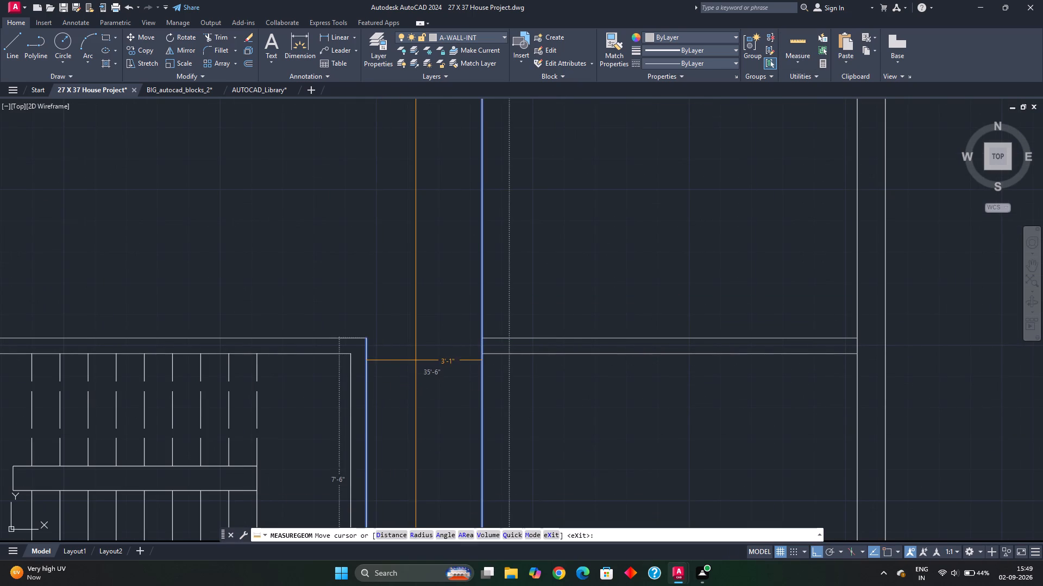
{"action": "key", "text": "Escape"}
{"action": "scroll", "coordinate": [428, 391], "scroll_direction": "down", "scroll_amount": 2}
{"action": "middle_click_drag", "start_coordinate": [455, 422], "coordinate": [486, 368]}
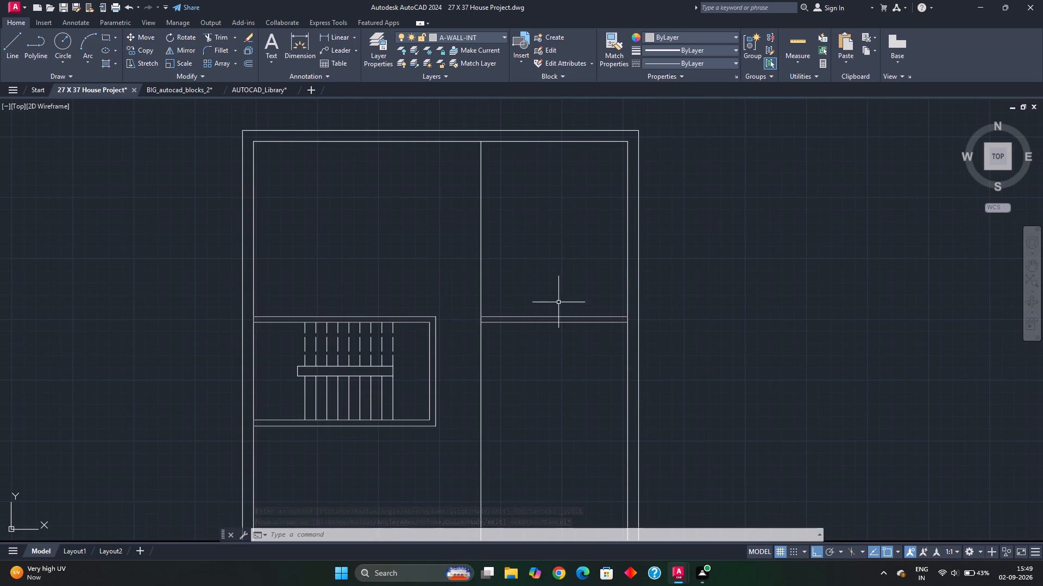
{"action": "left_click", "coordinate": [805, 42]}
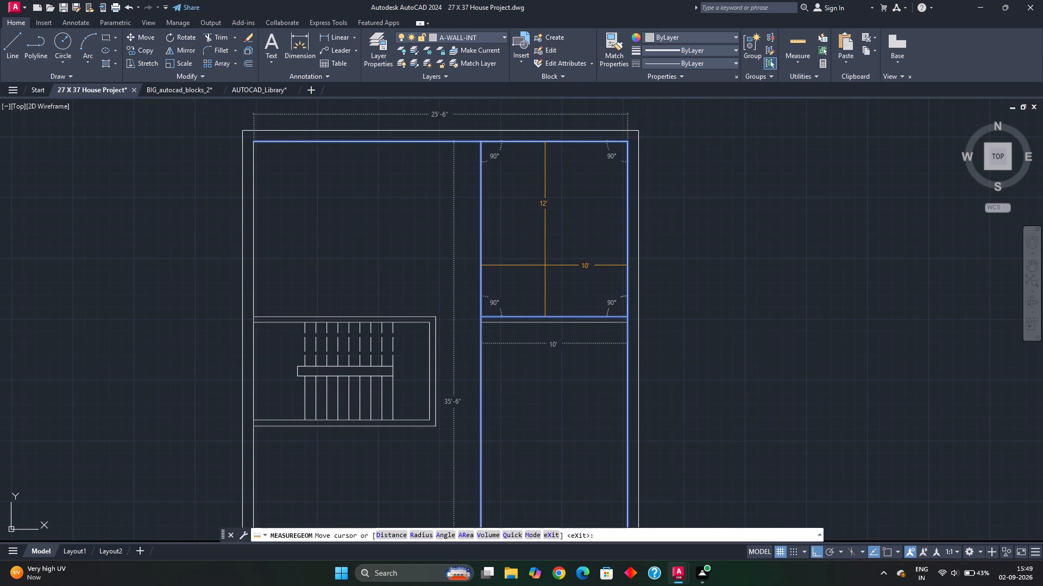
{"action": "key", "text": "Escape"}
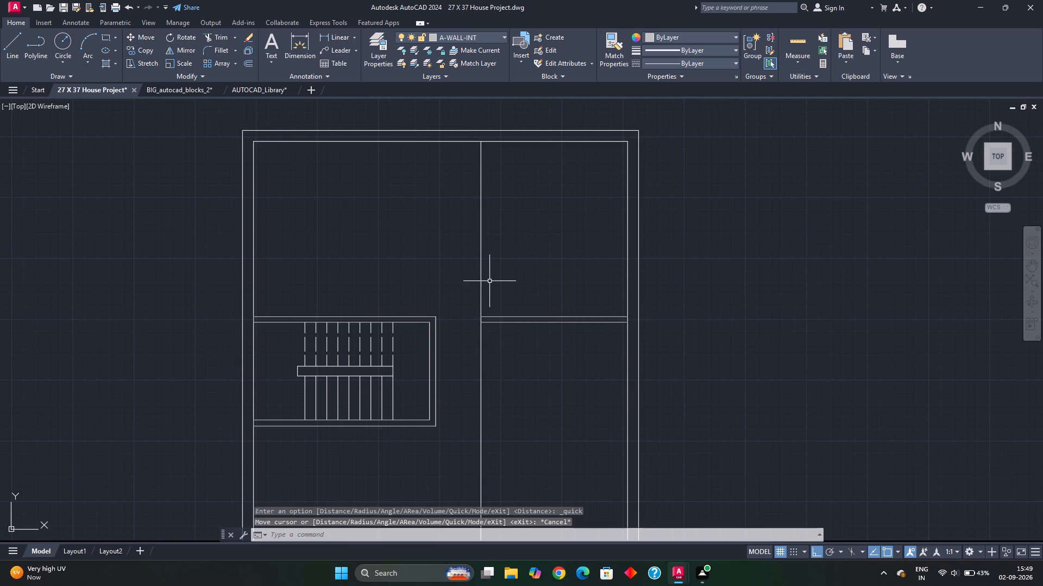
Offset the northeast room's vertical partition line 5" to the west.
{"action": "scroll", "coordinate": [480, 286], "scroll_direction": "up", "scroll_amount": 2}
{"action": "left_click", "coordinate": [477, 296]}
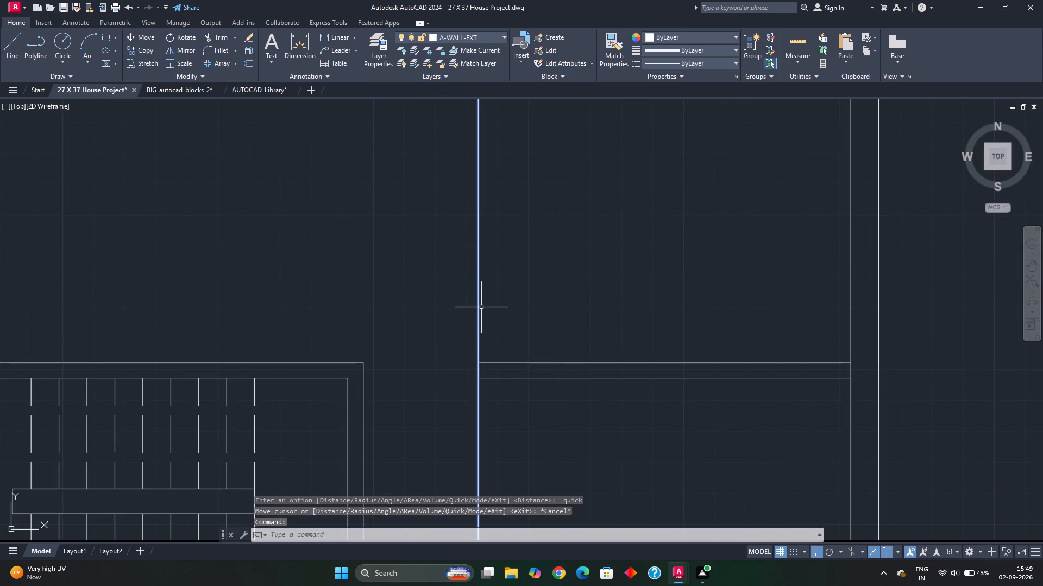
{"action": "key", "text": "o"}
{"action": "key", "text": "Return"}
{"action": "key", "text": "Return"}
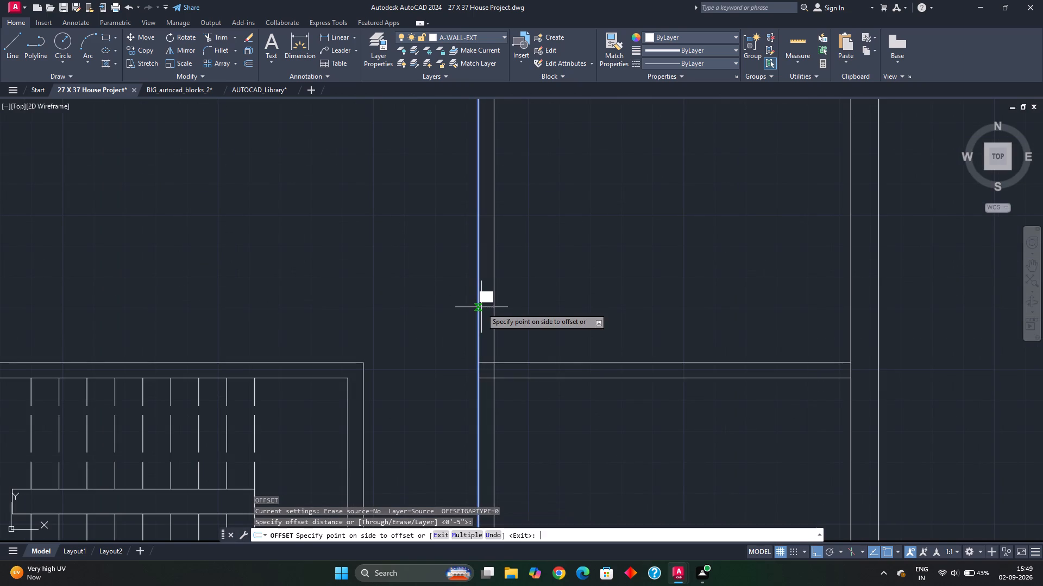
{"action": "left_click", "coordinate": [443, 305]}
Extend the southern line of the northeast room's south wall to the outer line of its west wall.
{"action": "scroll", "coordinate": [481, 400], "scroll_direction": "up", "scroll_amount": 1}
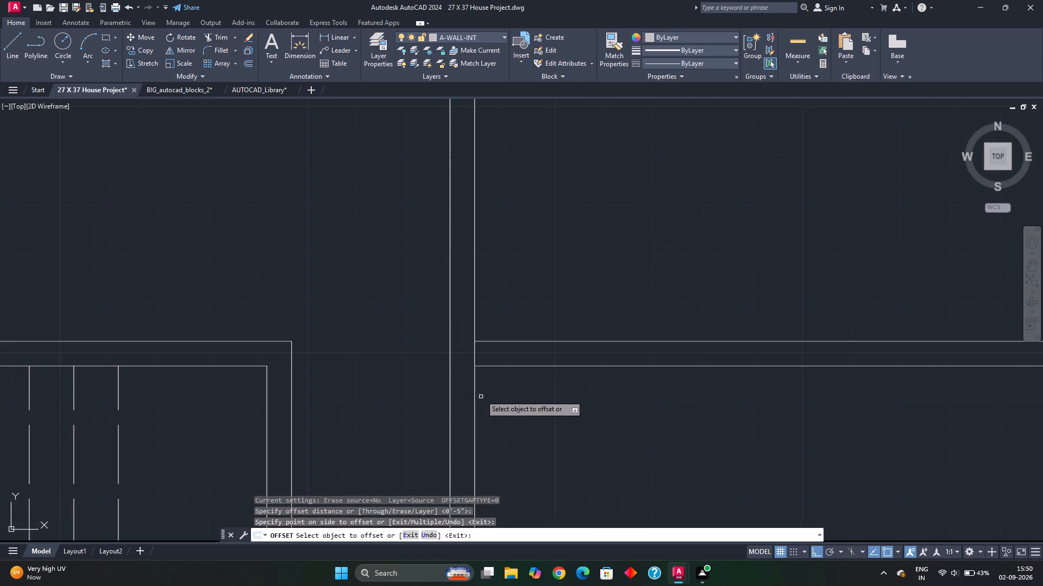
{"action": "scroll", "coordinate": [481, 395], "scroll_direction": "up", "scroll_amount": 1}
{"action": "middle_click", "coordinate": [481, 394]}
{"action": "key", "text": "e"}
{"action": "key", "text": "x"}
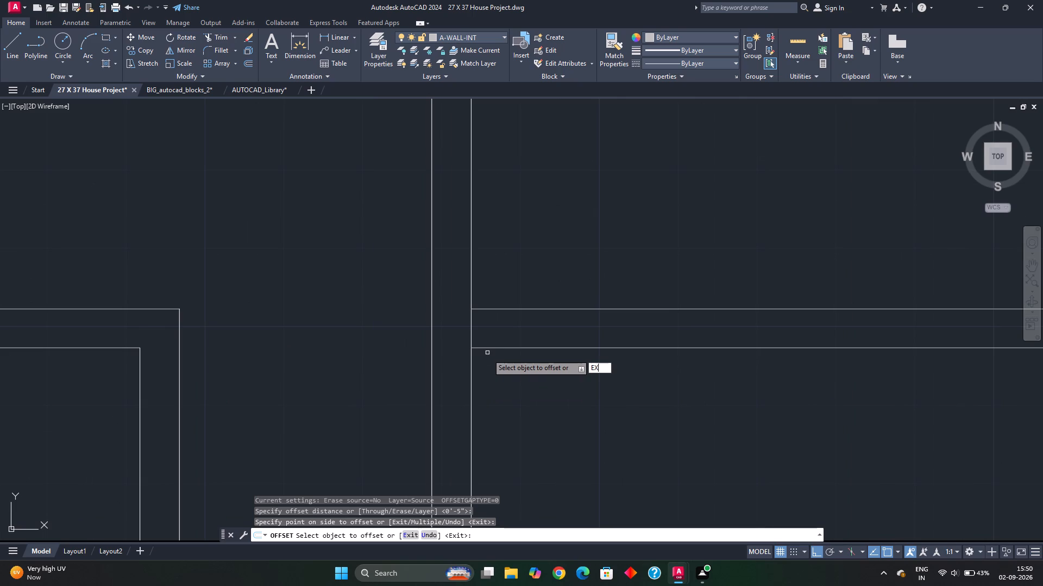
{"action": "key", "text": "space"}
{"action": "left_click", "coordinate": [491, 345]}
{"action": "key", "text": "Escape"}
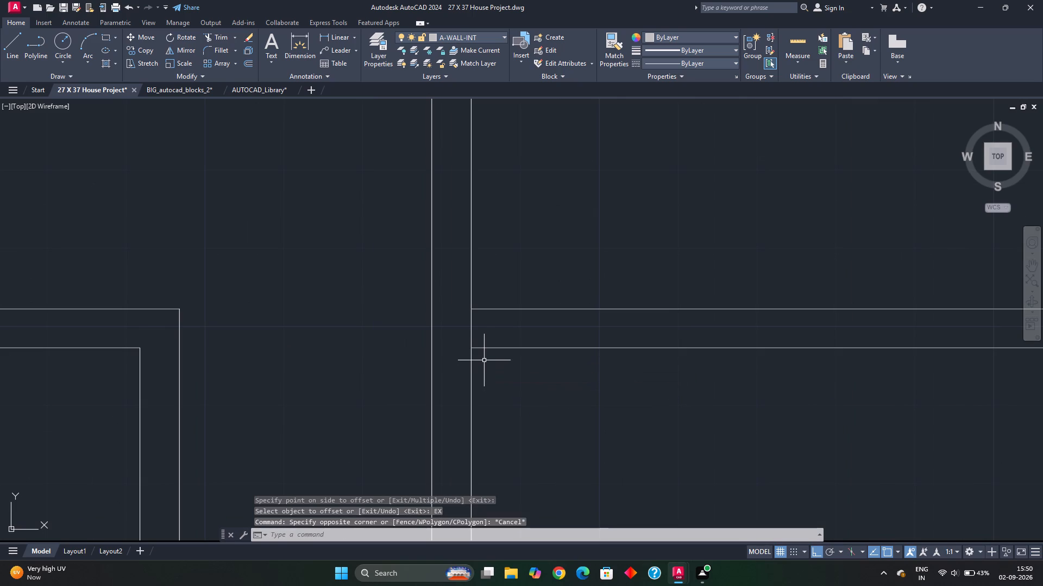
{"action": "type", "text": "EX"}
{"action": "key", "text": "space"}
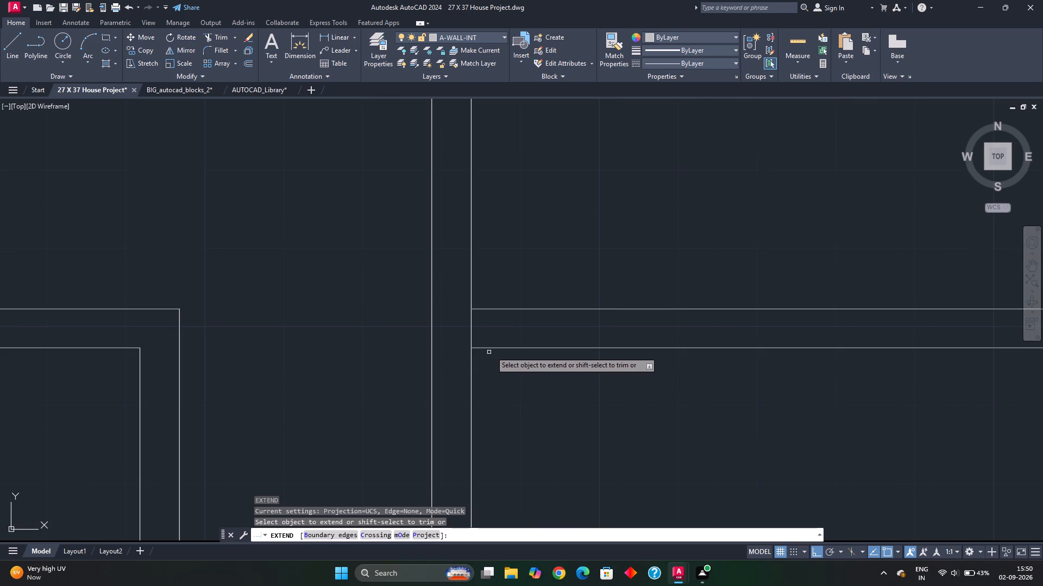
{"action": "left_click", "coordinate": [493, 348]}
{"action": "key", "text": "Escape"}
{"action": "key", "text": "Escape"}
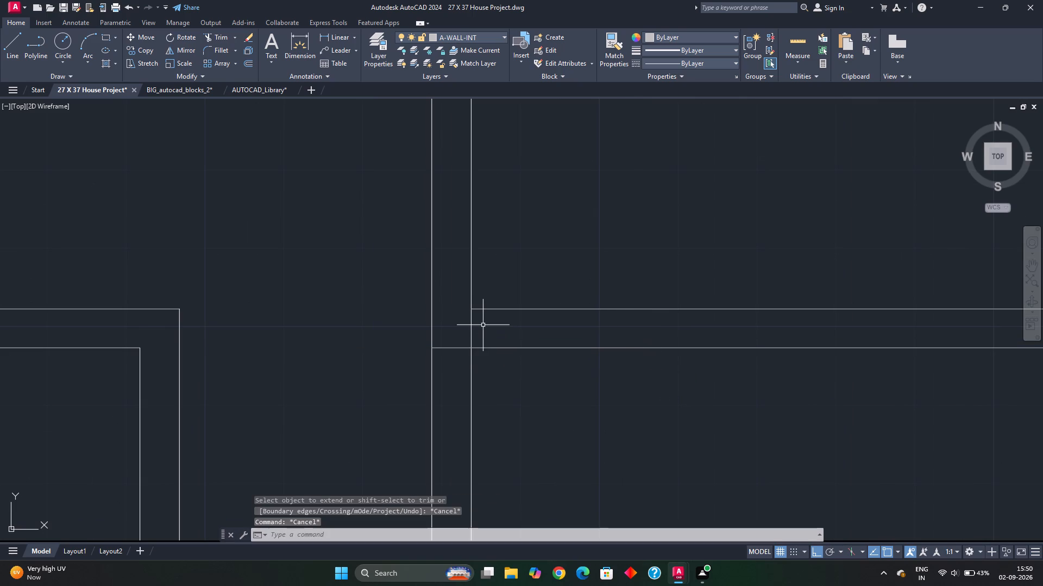
Trim the vertical partition lines south of the northeast room and clean up its southwest wall corner.
{"action": "type", "text": "TR"}
{"action": "key", "text": "space"}
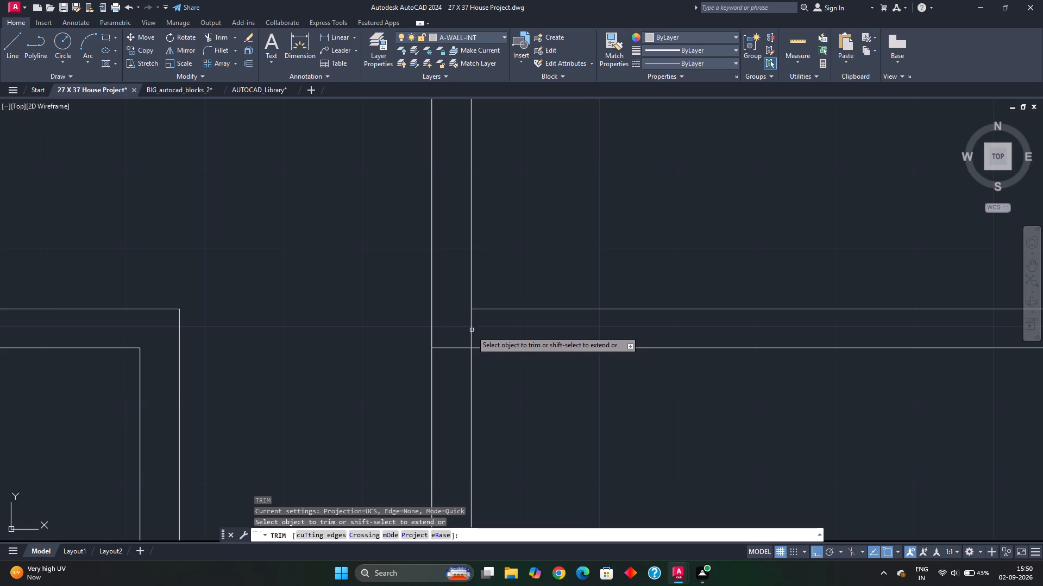
{"action": "left_click", "coordinate": [471, 330]}
{"action": "left_click", "coordinate": [489, 379]}
{"action": "left_click", "coordinate": [401, 391]}
{"action": "scroll", "coordinate": [453, 407], "scroll_direction": "down", "scroll_amount": 2}
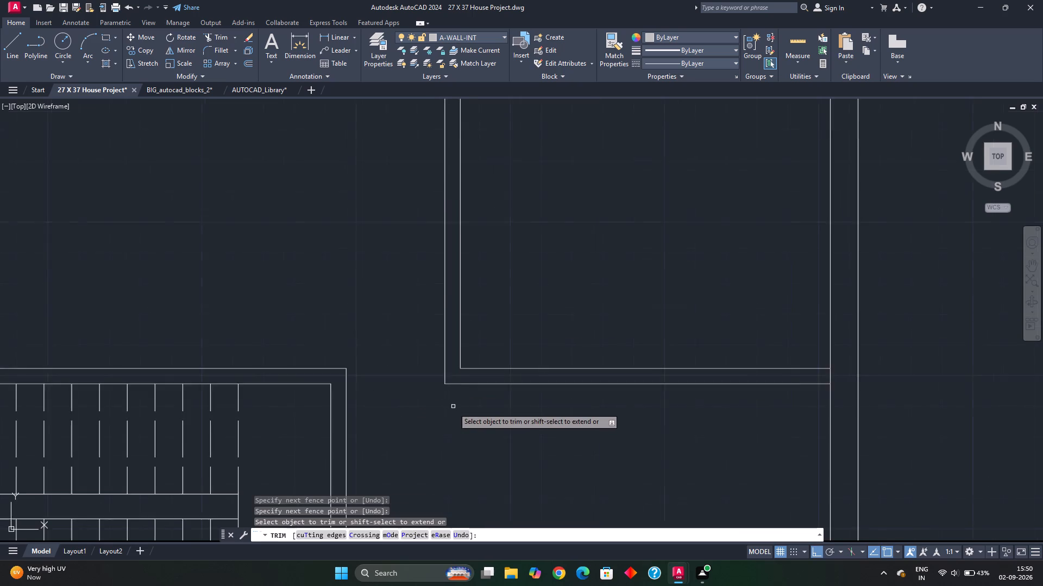
{"action": "scroll", "coordinate": [453, 407], "scroll_direction": "down", "scroll_amount": 1}
{"action": "middle_click_drag", "start_coordinate": [476, 421], "coordinate": [544, 396]}
{"action": "scroll", "coordinate": [580, 435], "scroll_direction": "down", "scroll_amount": 1}
{"action": "middle_click_drag", "start_coordinate": [603, 417], "coordinate": [632, 380]}
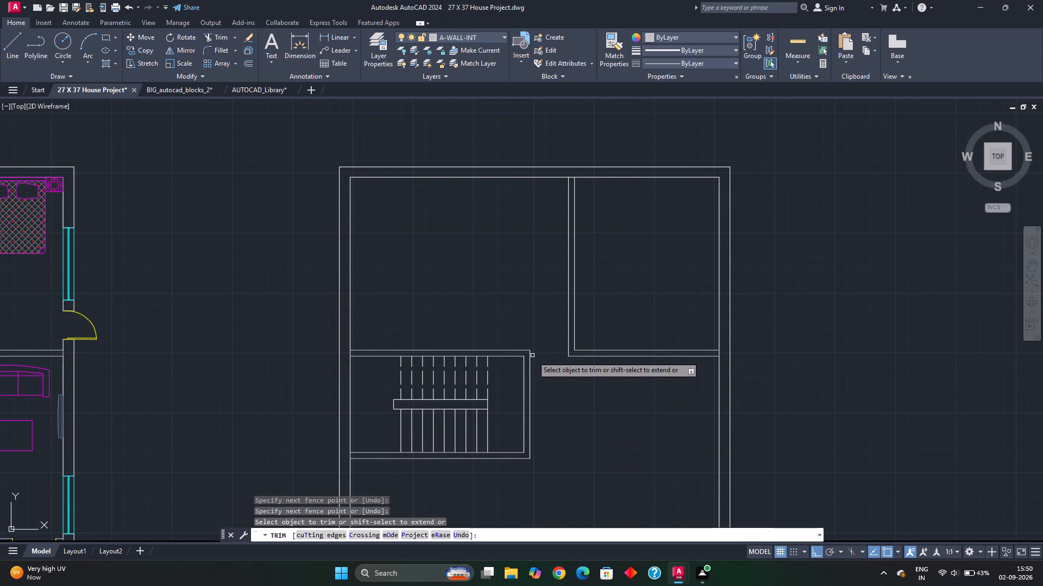
{"action": "key", "text": "Escape"}
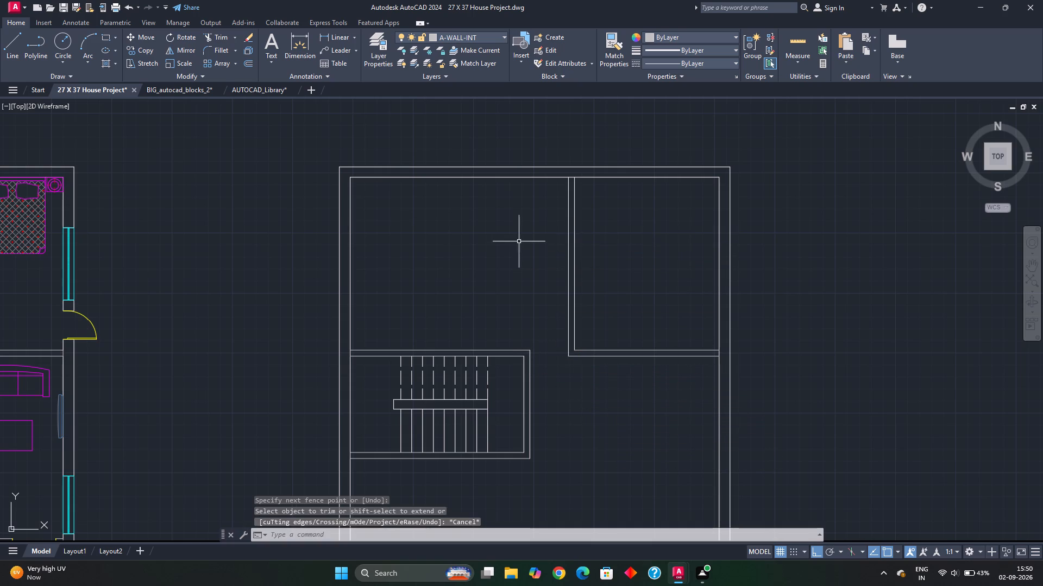
{"action": "key", "text": "Escape"}
Measure the space north of the stair enclosure, between the west outer wall and the northeast room.
{"action": "left_click", "coordinate": [789, 35]}
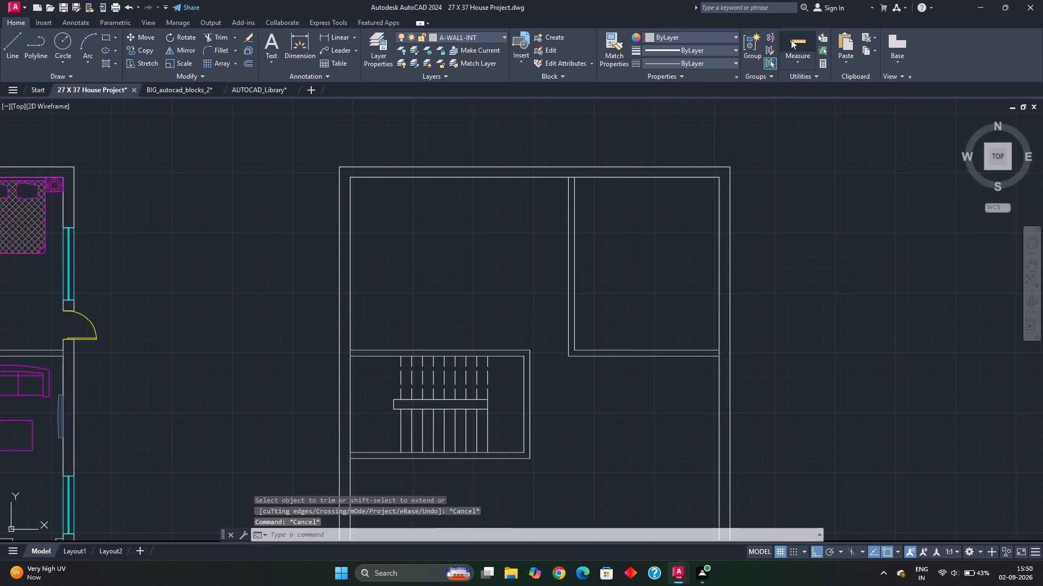
{"action": "middle_click_drag", "start_coordinate": [454, 289], "coordinate": [448, 314]}
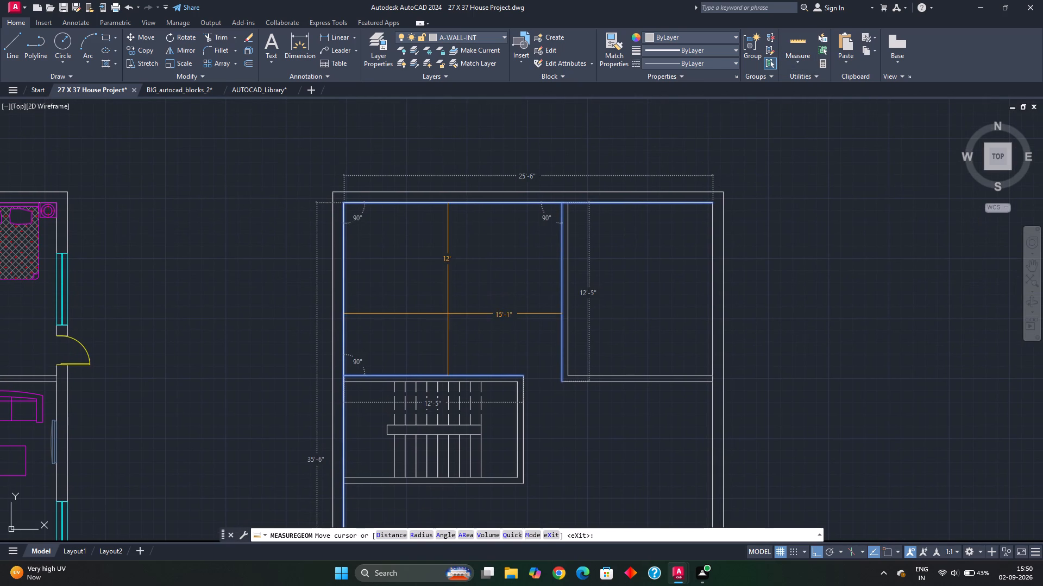
{"action": "key", "text": "Escape"}
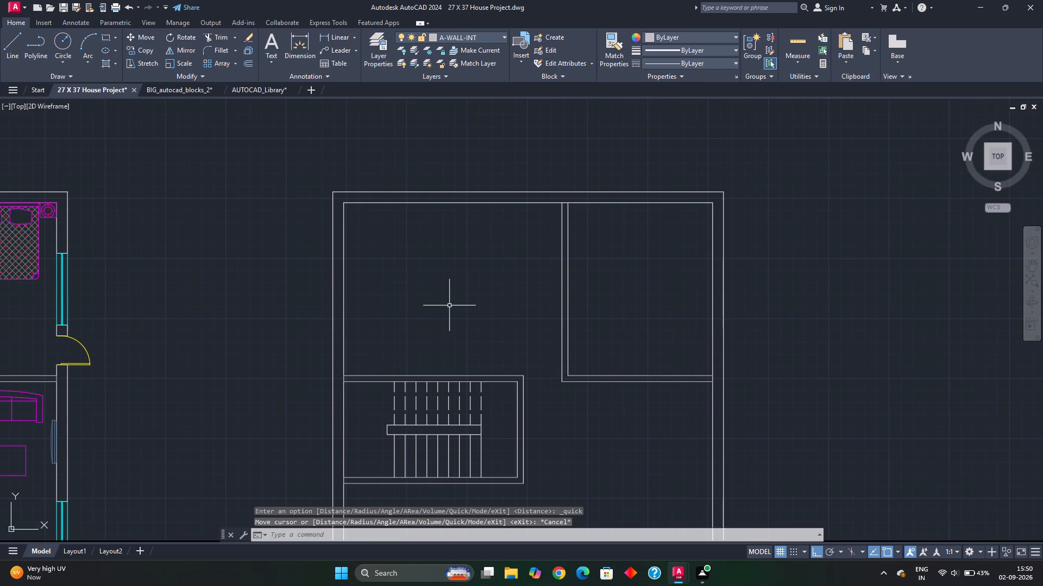
Offset the inner line of the west outer wall 10' inward.
{"action": "key", "text": "o"}
{"action": "key", "text": "Return"}
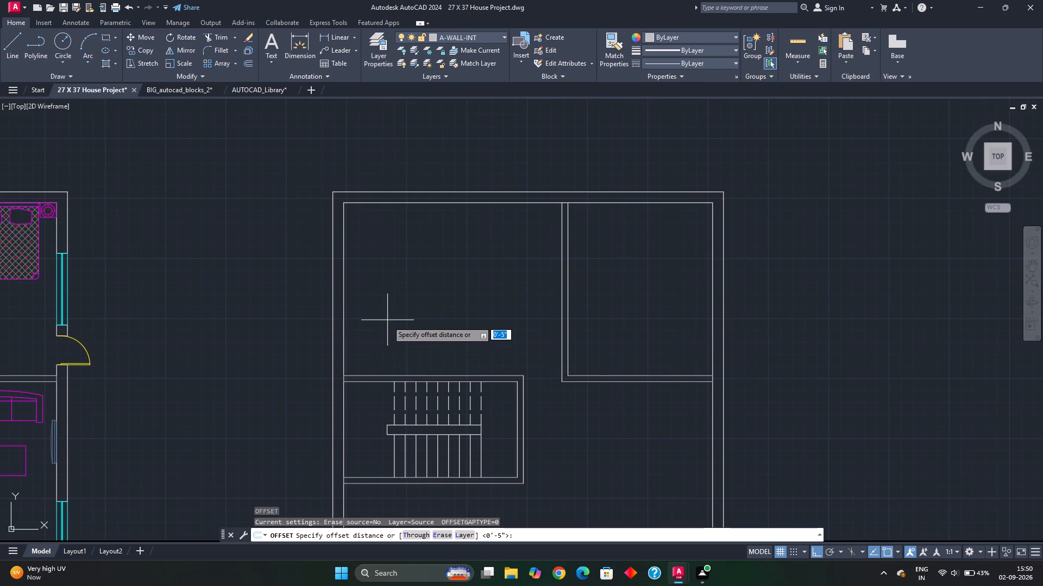
{"action": "type", "text": "10"}
{"action": "key", "text": "apostrophe"}
{"action": "key", "text": "Return"}
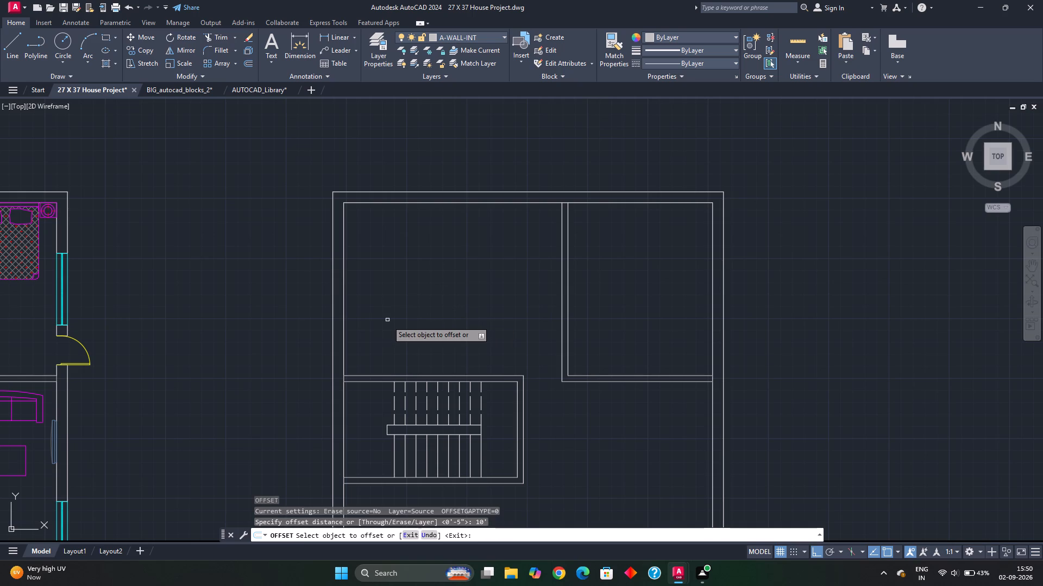
{"action": "left_click", "coordinate": [344, 321]}
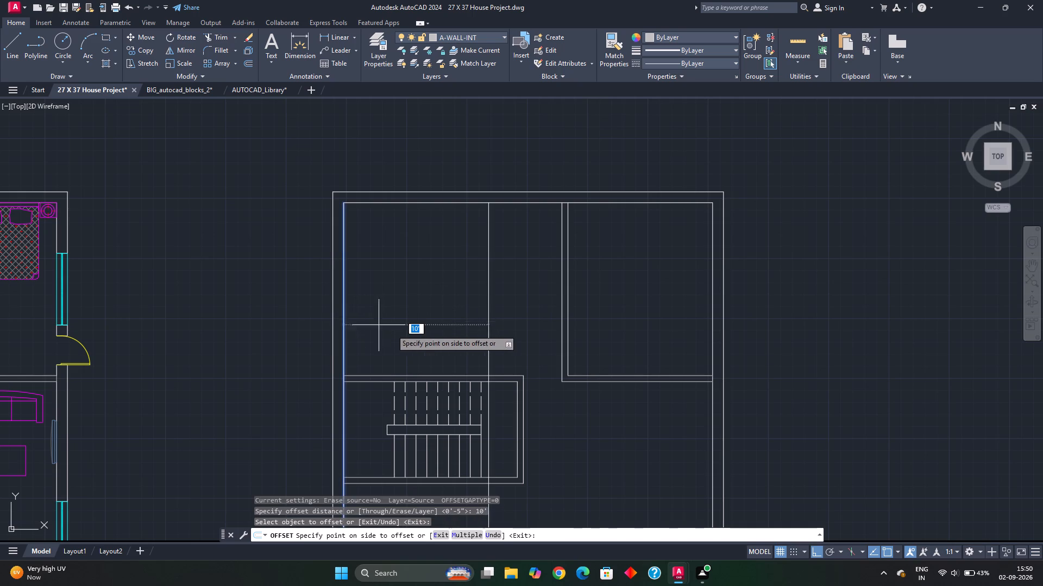
{"action": "left_click", "coordinate": [446, 333]}
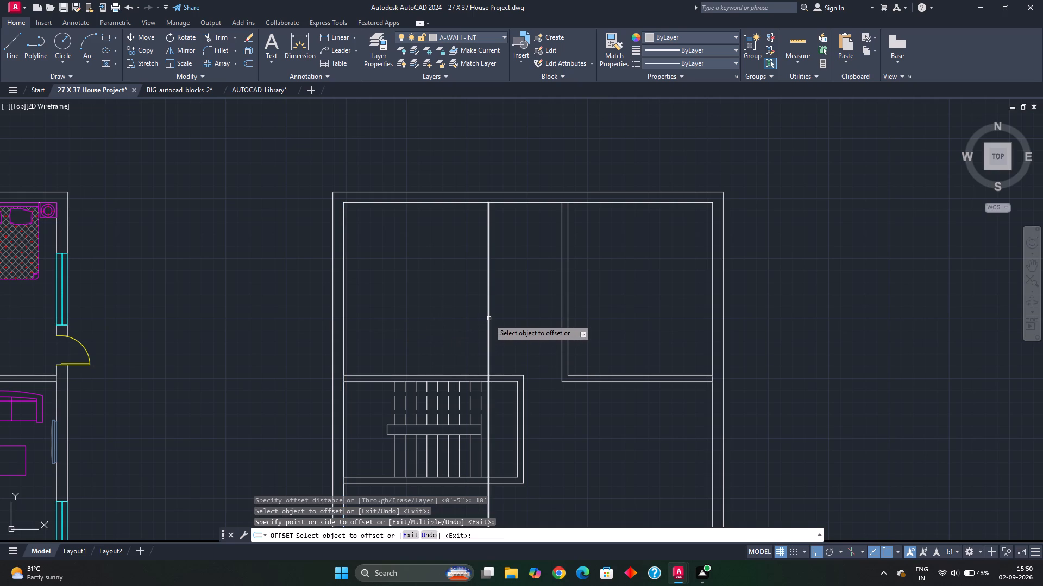
Offset the new vertical line 5" to the east to give the northwest room's partition wall its thickness.
{"action": "left_click", "coordinate": [489, 319]}
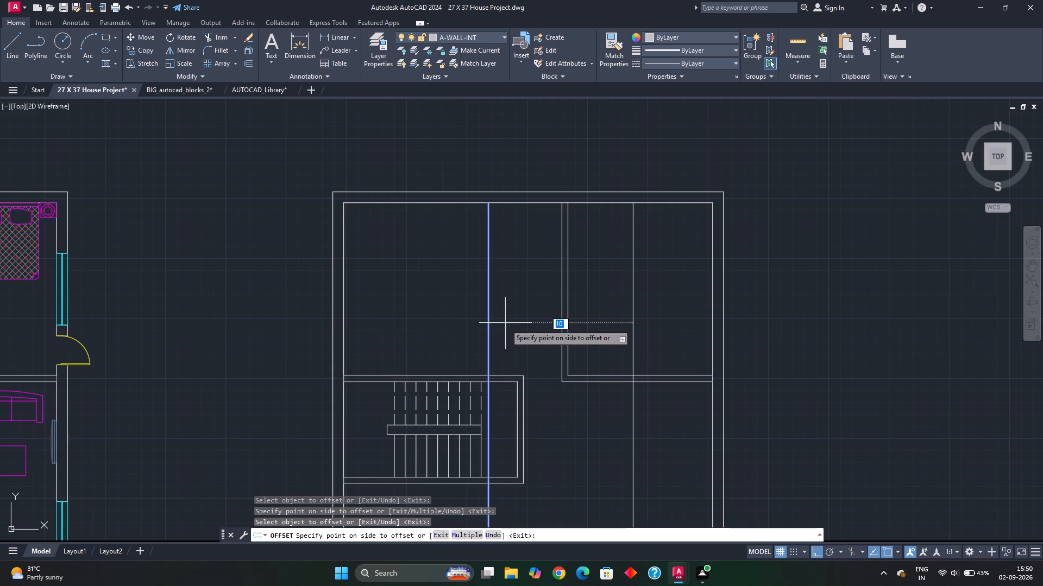
{"action": "key", "text": "5"}
{"action": "key", "text": "shift+quotedbl"}
{"action": "key", "text": "Return"}
{"action": "key", "text": "Escape"}
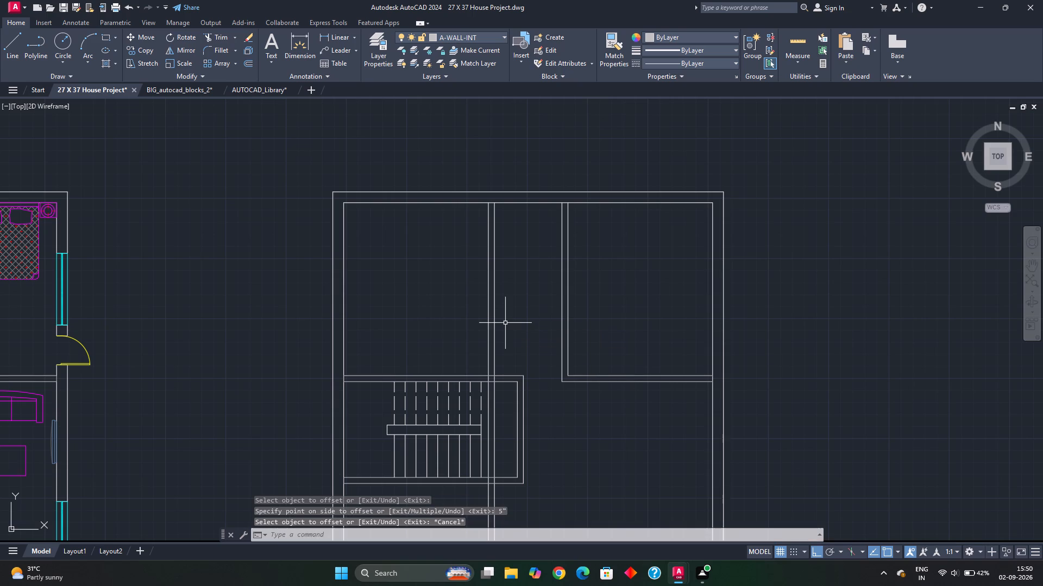
Trim the northwest room's two vertical partition lines where they cross the stair enclosure, including within its north and south walls.
{"action": "type", "text": "TR"}
{"action": "key", "text": "space"}
{"action": "scroll", "coordinate": [491, 479], "scroll_direction": "up", "scroll_amount": 3}
{"action": "left_click_drag", "start_coordinate": [504, 486], "coordinate": [454, 486]}
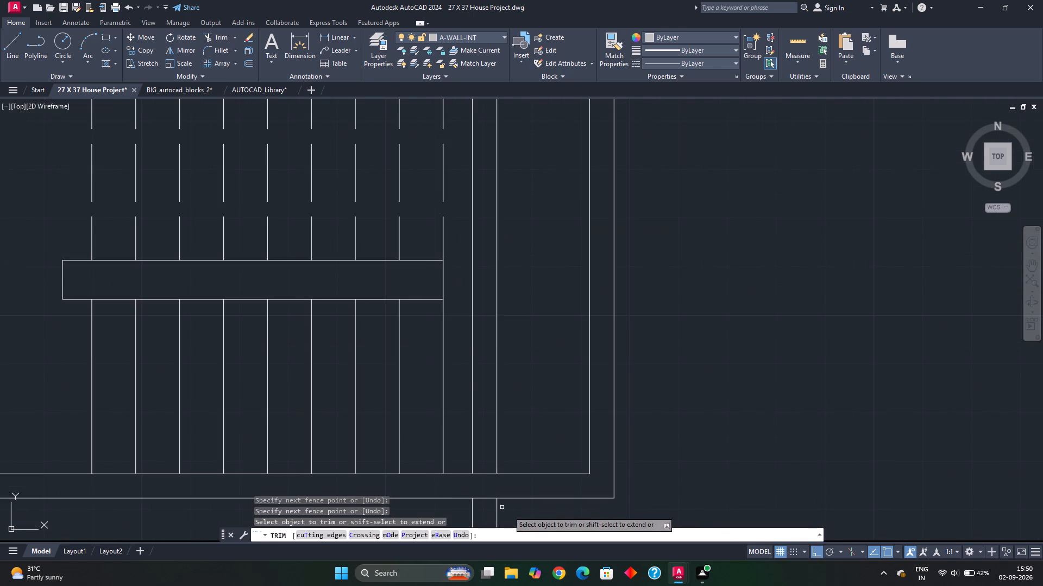
{"action": "scroll", "coordinate": [519, 492], "scroll_direction": "down", "scroll_amount": 3}
{"action": "left_click", "coordinate": [514, 462]}
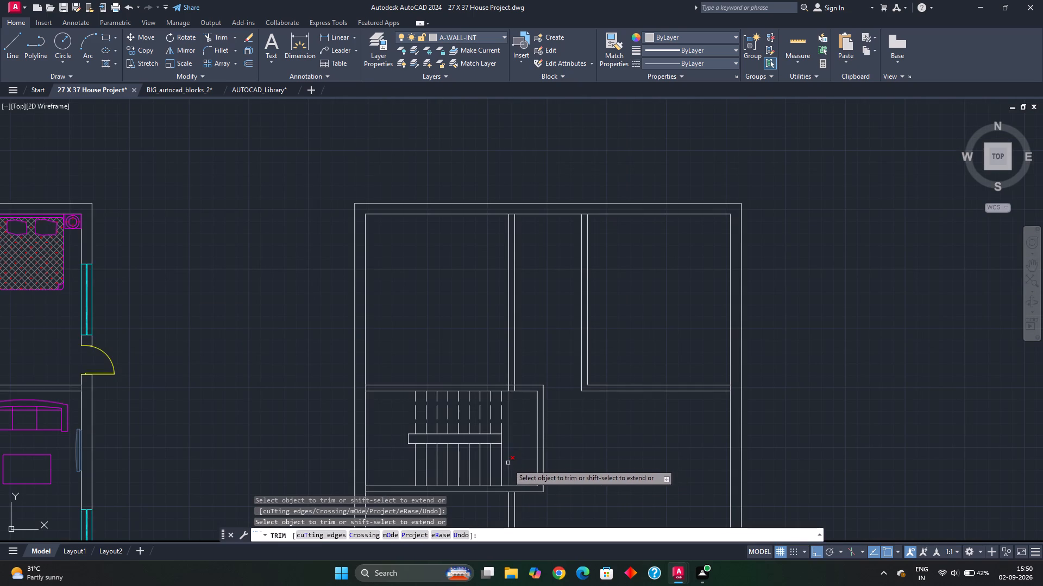
{"action": "left_click", "coordinate": [508, 464]}
{"action": "scroll", "coordinate": [515, 409], "scroll_direction": "up", "scroll_amount": 3}
{"action": "left_click_drag", "start_coordinate": [510, 320], "coordinate": [480, 333]}
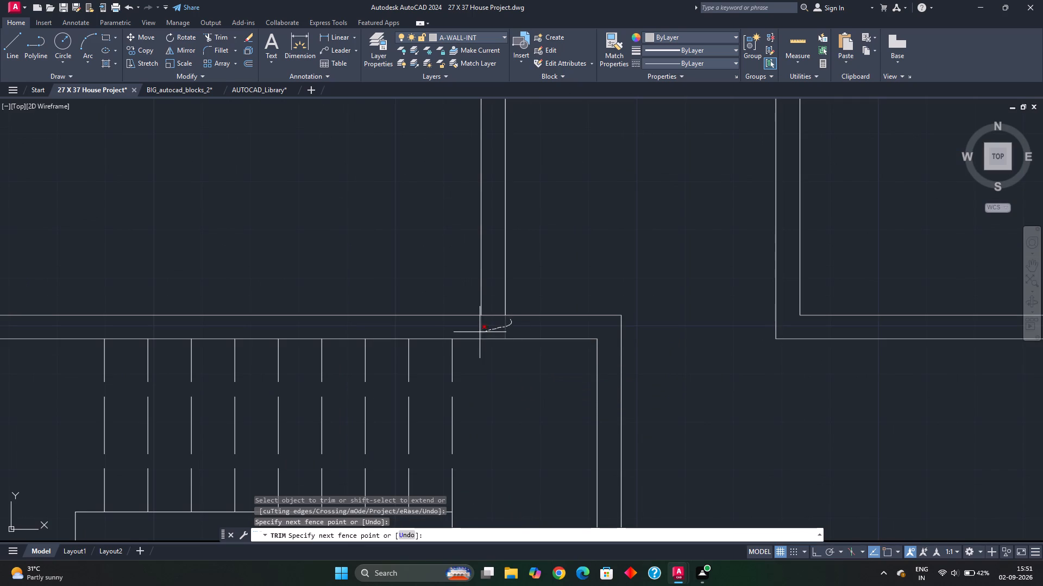
{"action": "left_click_drag", "start_coordinate": [480, 333], "coordinate": [470, 331]}
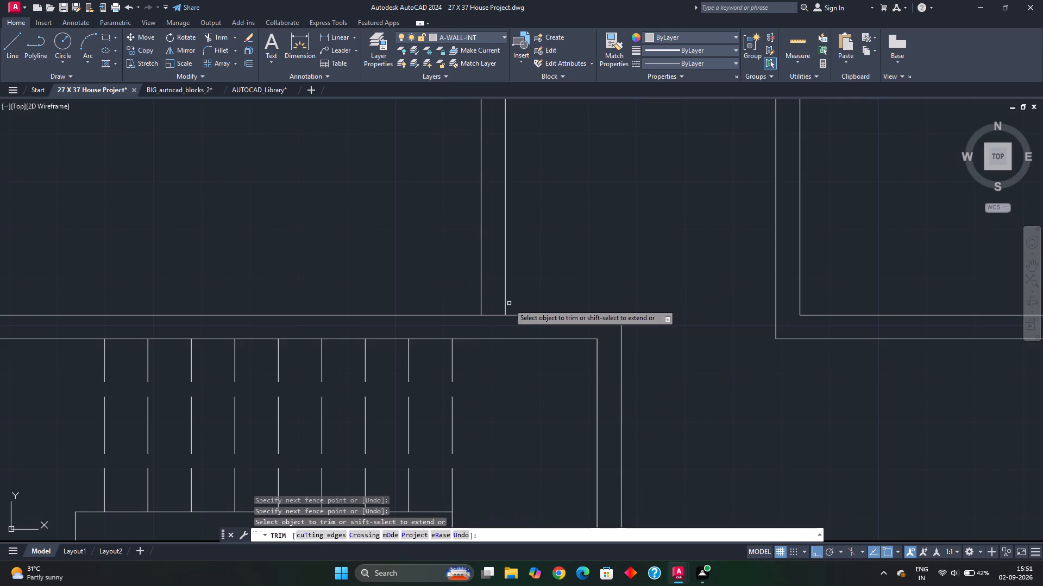
{"action": "scroll", "coordinate": [509, 294], "scroll_direction": "down", "scroll_amount": 2}
{"action": "middle_click_drag", "start_coordinate": [531, 247], "coordinate": [504, 363]}
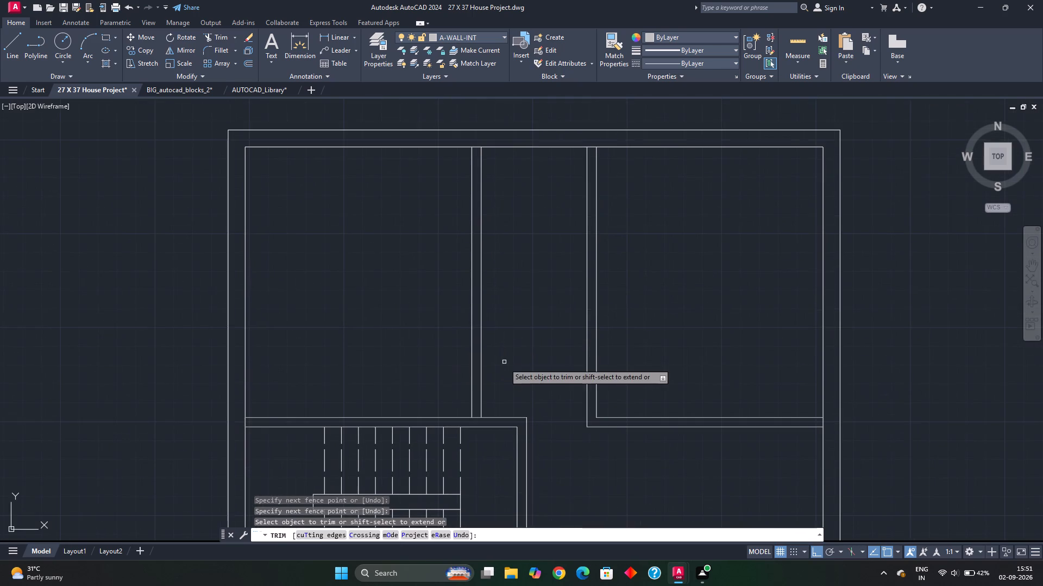
{"action": "middle_click_drag", "start_coordinate": [547, 336], "coordinate": [532, 390]}
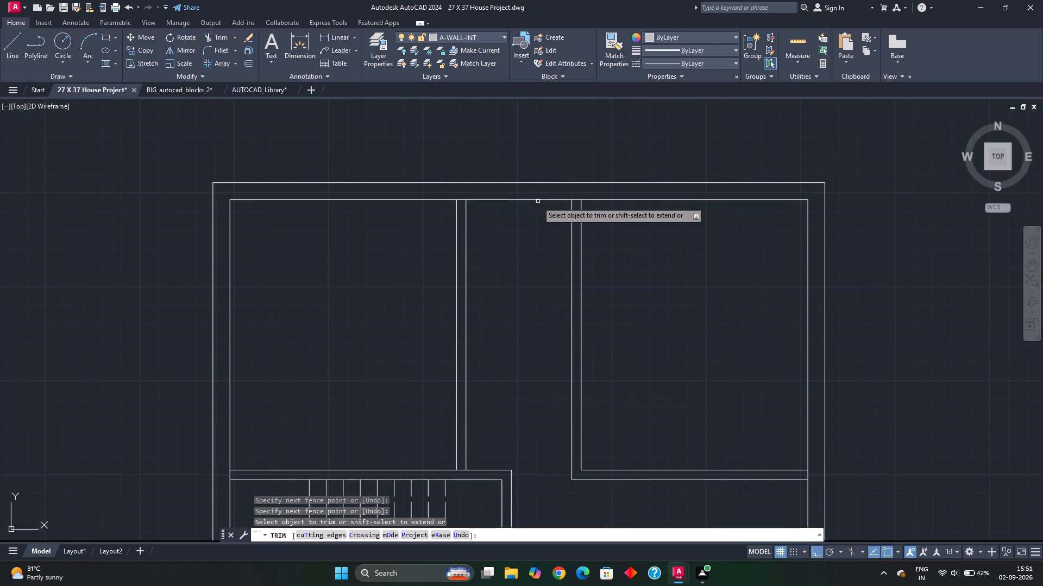
{"action": "key", "text": "Escape"}
{"action": "key", "text": "Escape"}
{"action": "key", "text": "space"}
{"action": "key", "text": "Escape"}
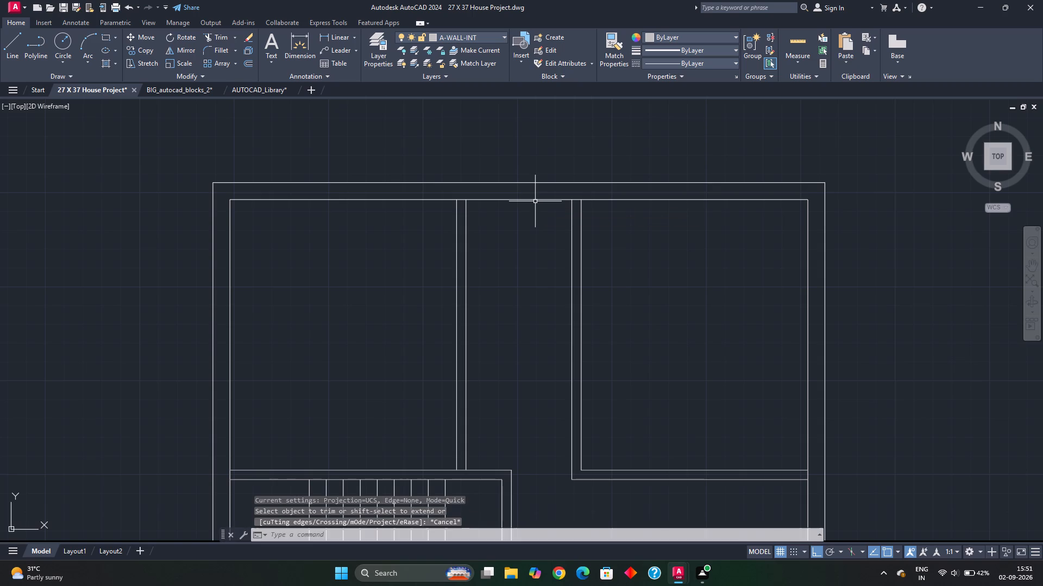
Offset the inner line of the north outer wall 6' to the south.
{"action": "key", "text": "o"}
{"action": "key", "text": "Return"}
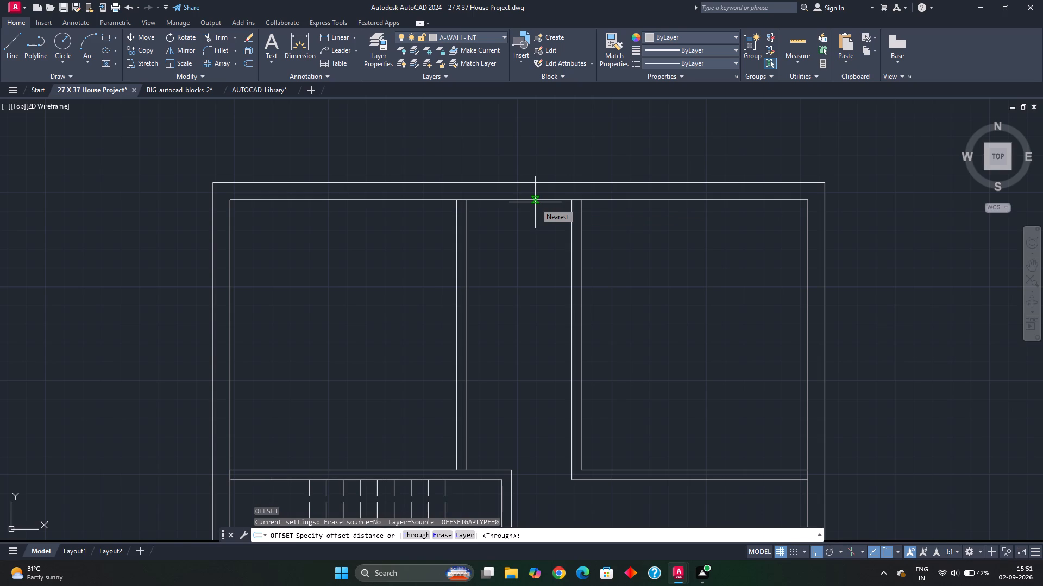
{"action": "key", "text": "6"}
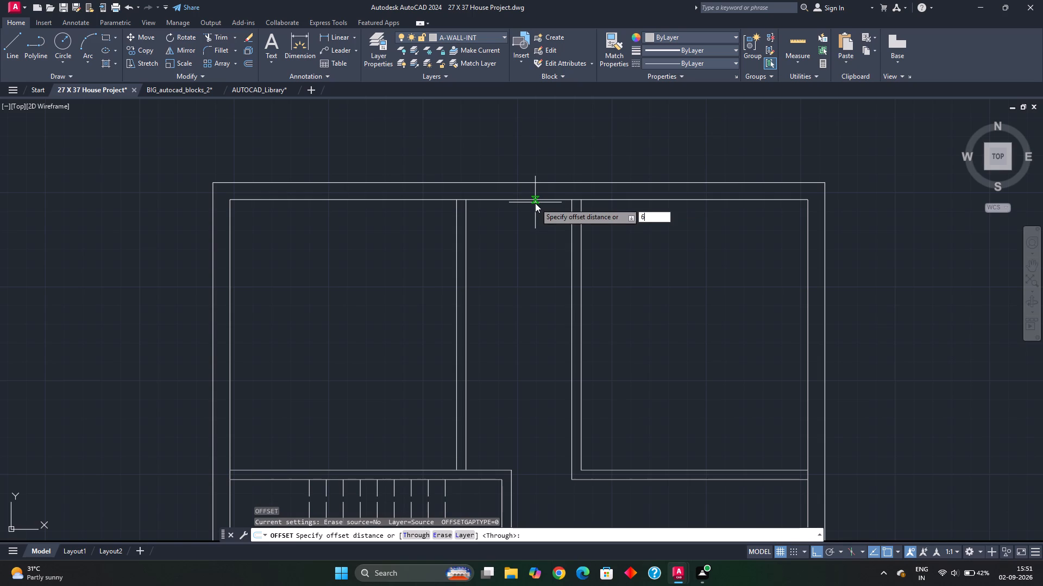
{"action": "key", "text": "apostrophe"}
{"action": "key", "text": "Return"}
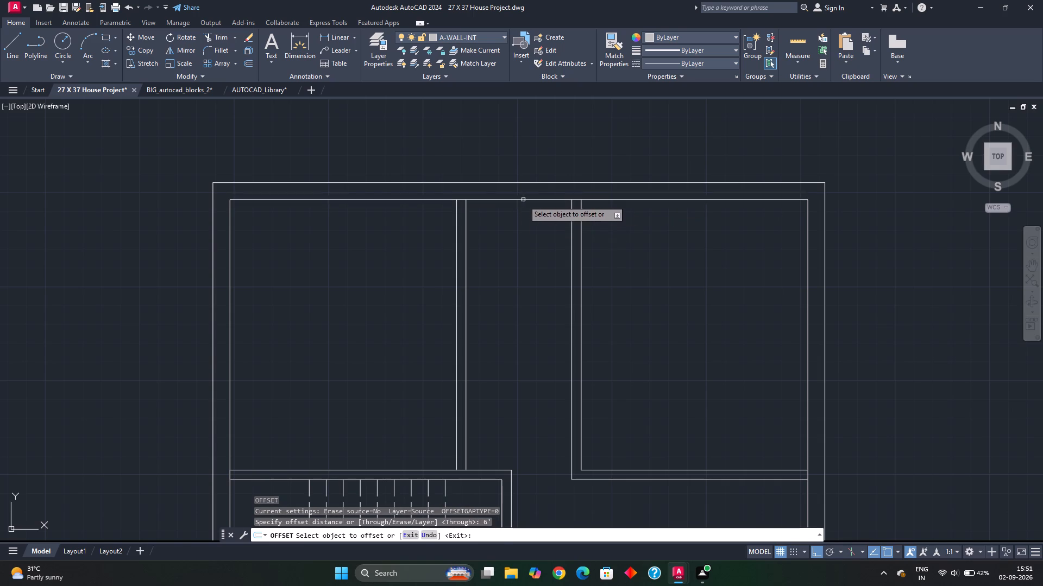
{"action": "left_click", "coordinate": [523, 200]}
{"action": "left_click", "coordinate": [516, 241]}
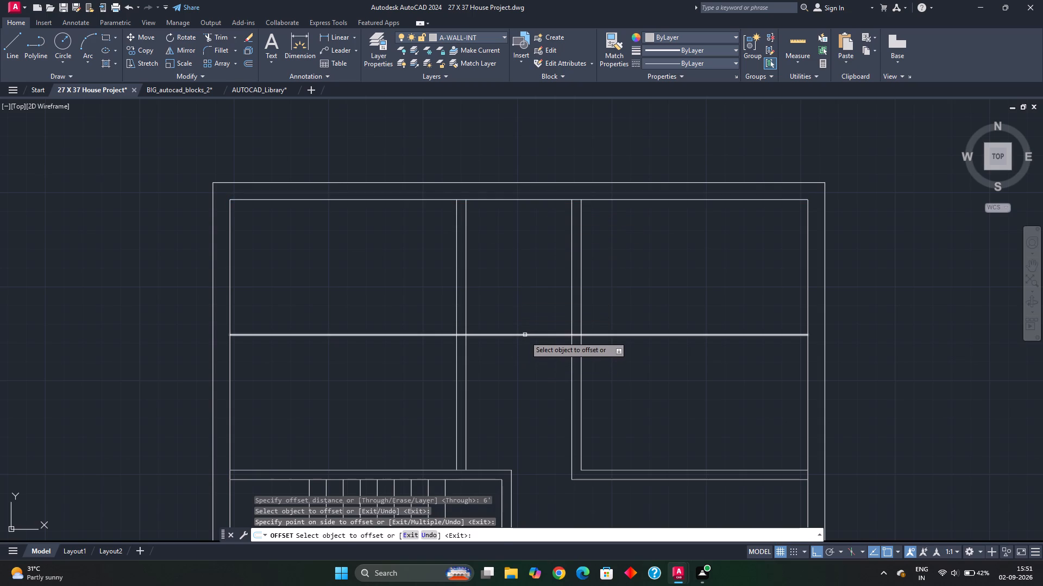
Offset the new horizontal line 5" to the south to give the cross partition its thickness.
{"action": "left_click", "coordinate": [525, 336]}
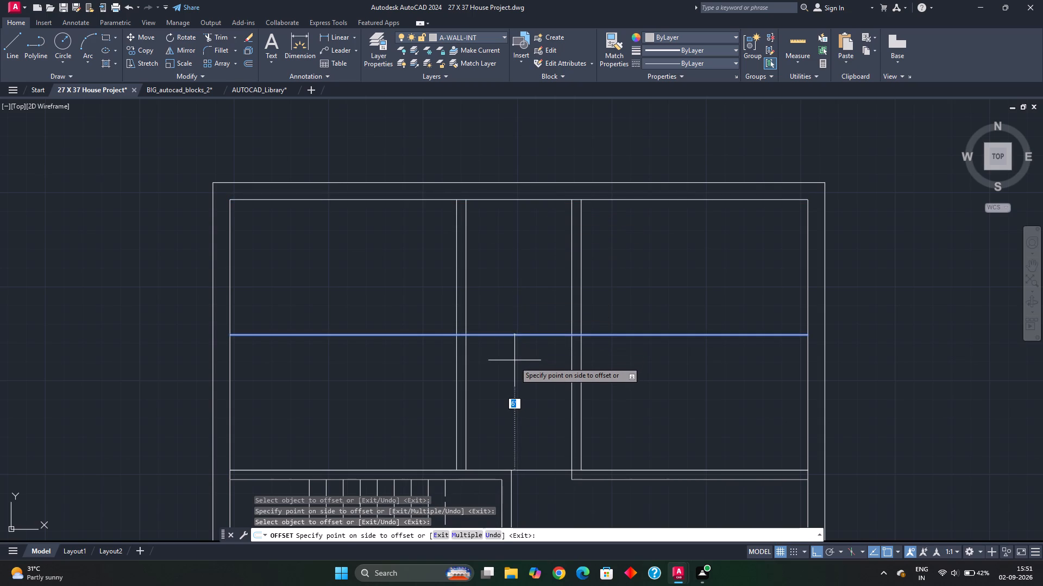
{"action": "type", "text": "5\""}
{"action": "key", "text": "Return"}
{"action": "key", "text": "Escape"}
Trim the cross partition lines inside the northwest and northeast rooms, keeping only the part between the two vertical partitions.
{"action": "type", "text": "TR"}
{"action": "key", "text": "space"}
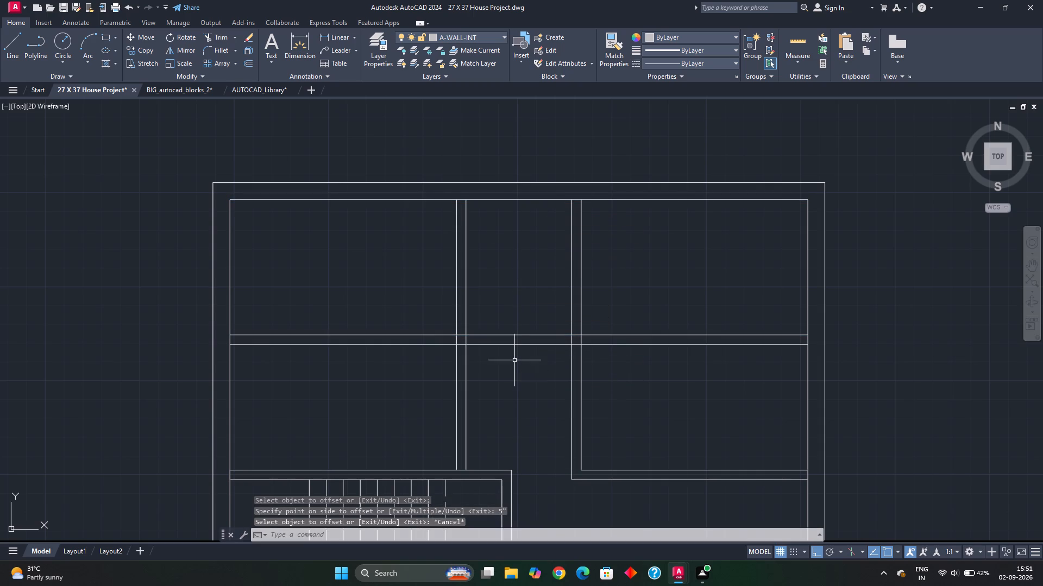
{"action": "scroll", "coordinate": [462, 345], "scroll_direction": "up", "scroll_amount": 2}
{"action": "left_click", "coordinate": [472, 337]}
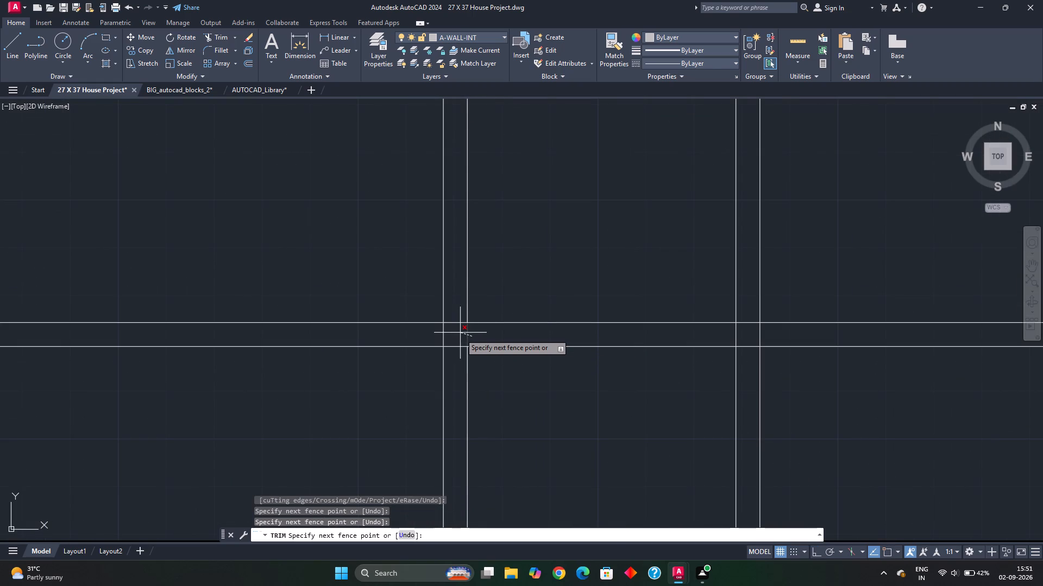
{"action": "left_click", "coordinate": [494, 338]}
{"action": "left_click", "coordinate": [405, 297]}
{"action": "left_click", "coordinate": [377, 372]}
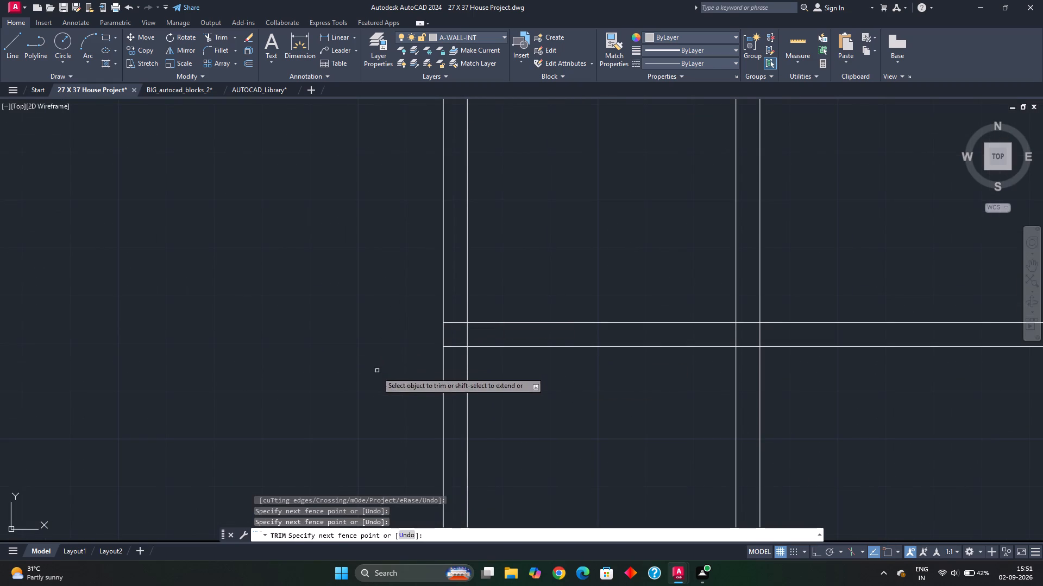
{"action": "left_click_drag", "start_coordinate": [835, 290], "coordinate": [853, 410]}
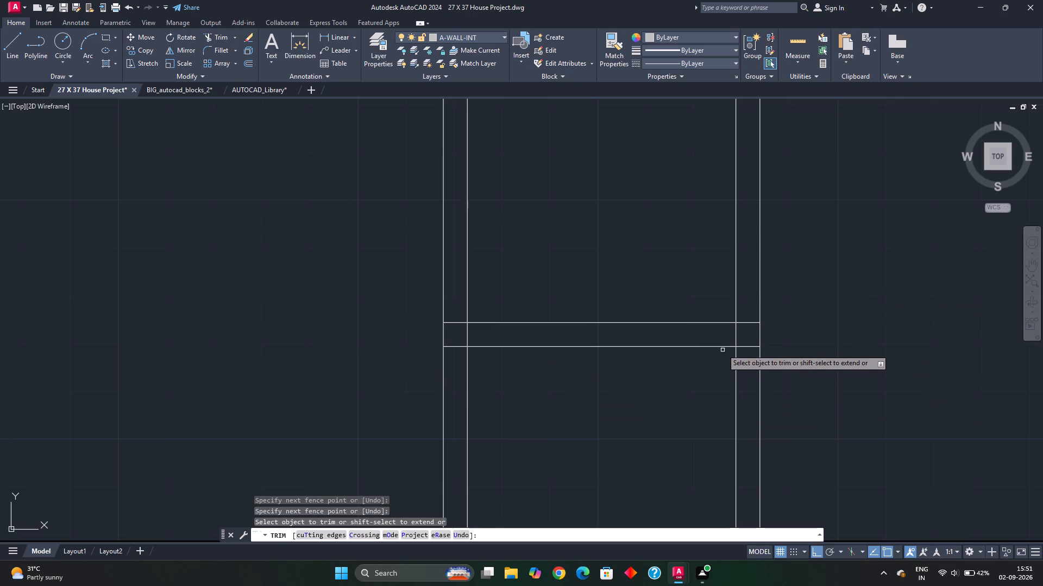
Trim the overlapping line pieces where the cross partition meets the two vertical partitions to form clean wall junctions.
{"action": "scroll", "coordinate": [699, 358], "scroll_direction": "down", "scroll_amount": 2}
{"action": "middle_click_drag", "start_coordinate": [676, 393], "coordinate": [659, 421]}
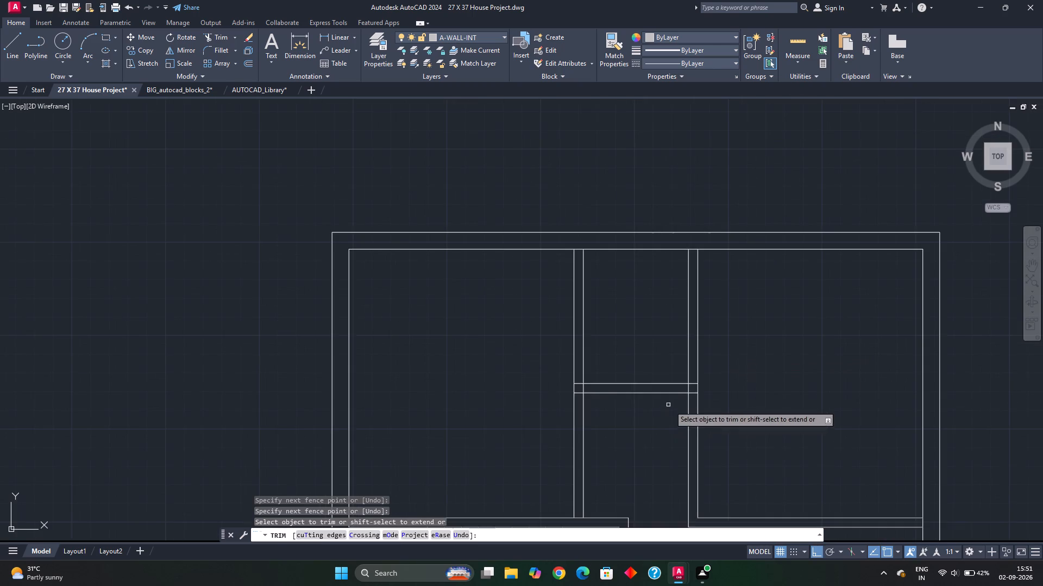
{"action": "scroll", "coordinate": [675, 401], "scroll_direction": "up", "scroll_amount": 2}
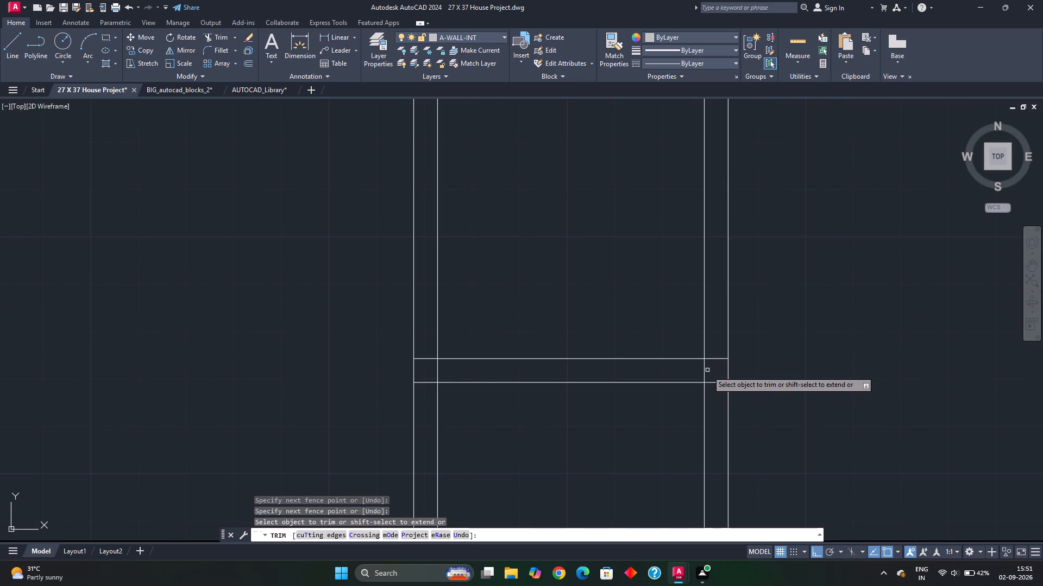
{"action": "left_click", "coordinate": [703, 374]}
{"action": "left_click", "coordinate": [717, 358]}
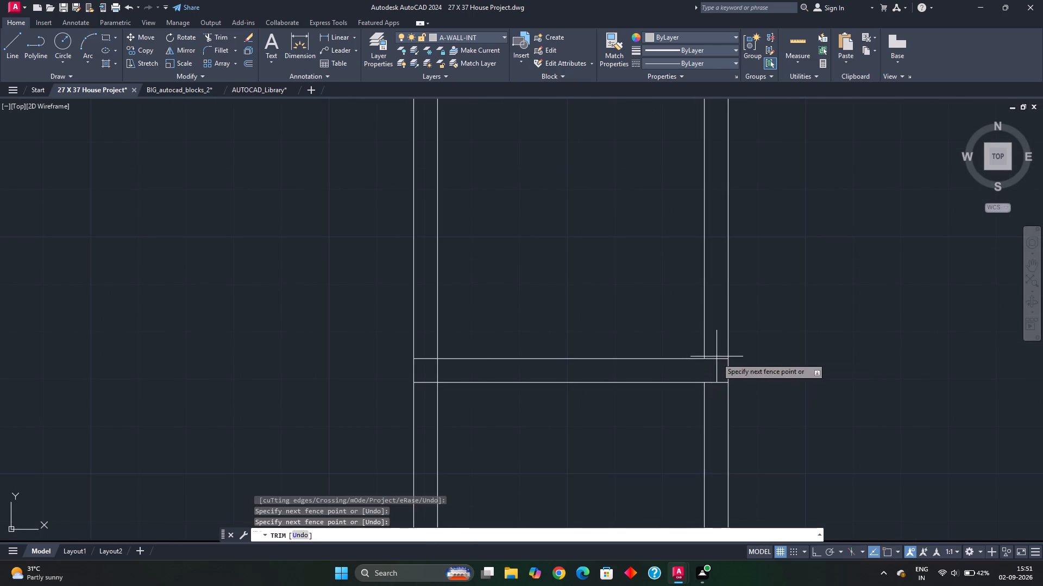
{"action": "left_click", "coordinate": [709, 370]}
{"action": "left_click", "coordinate": [440, 370]}
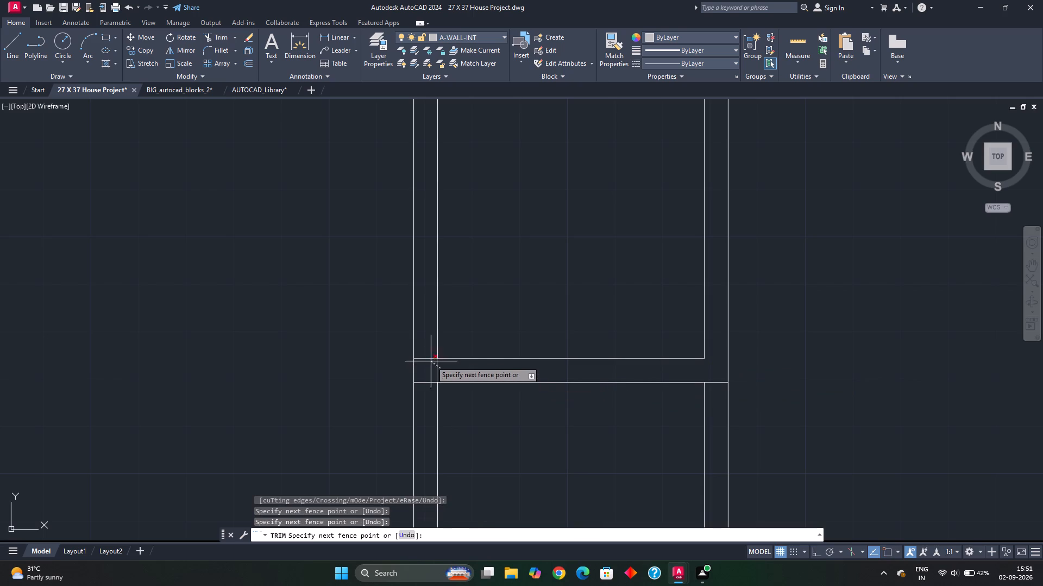
{"action": "left_click", "coordinate": [431, 356]}
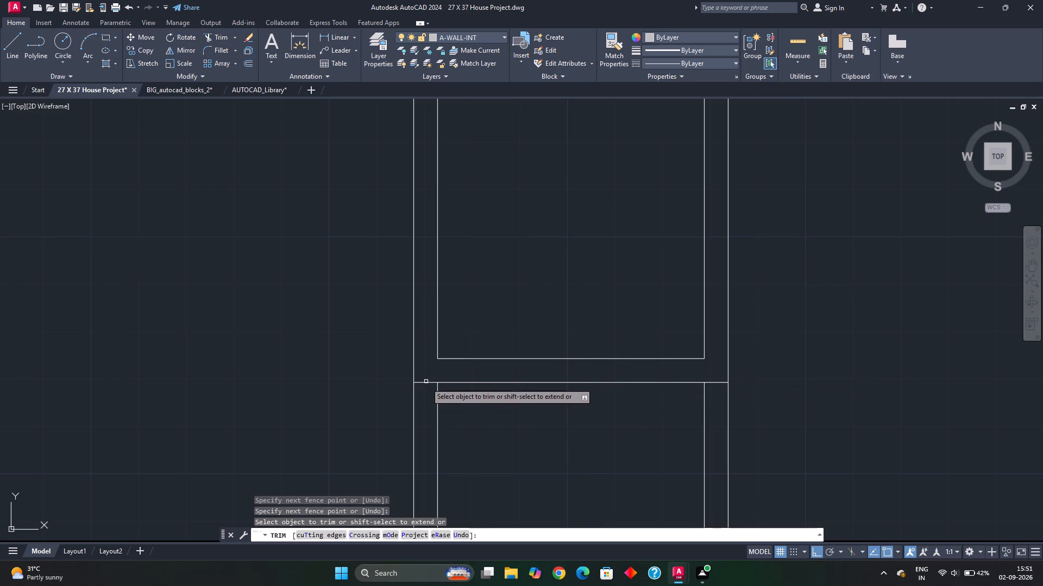
{"action": "left_click", "coordinate": [428, 384]}
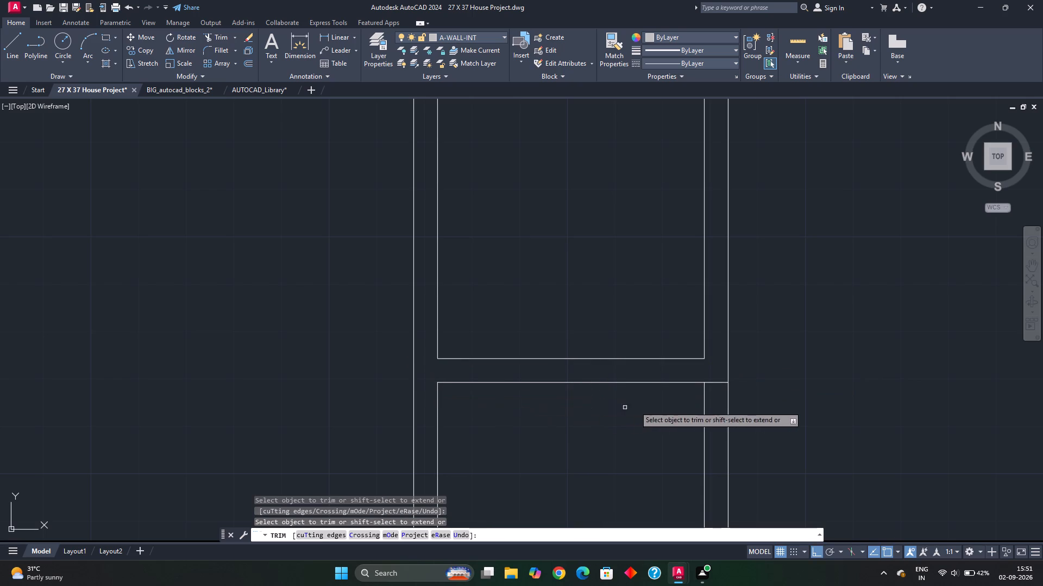
{"action": "left_click_drag", "start_coordinate": [718, 381], "coordinate": [715, 394]}
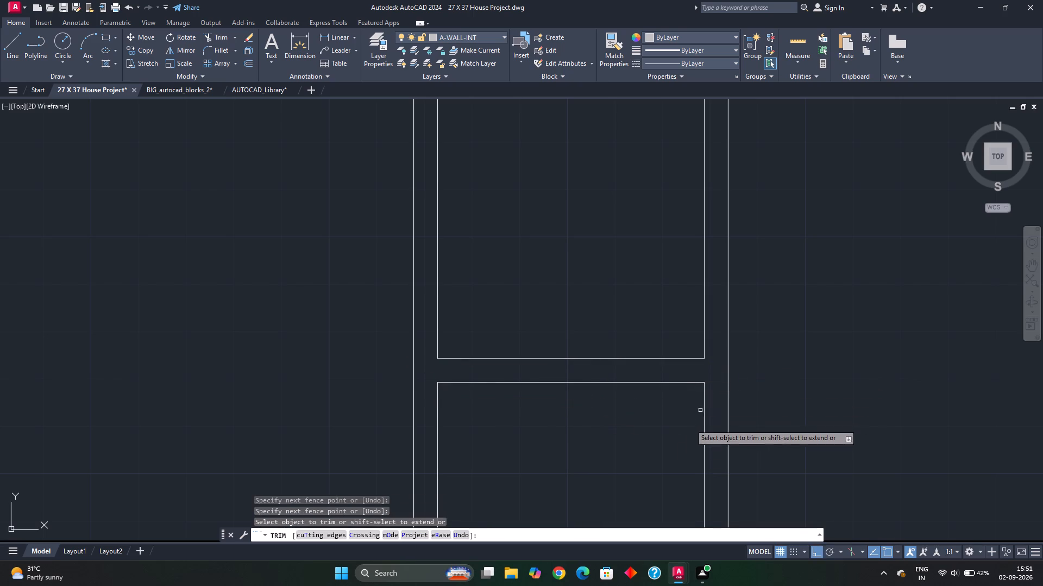
{"action": "scroll", "coordinate": [668, 442], "scroll_direction": "down", "scroll_amount": 2}
{"action": "middle_click_drag", "start_coordinate": [633, 446], "coordinate": [609, 386]}
{"action": "middle_click_drag", "start_coordinate": [602, 412], "coordinate": [602, 381]}
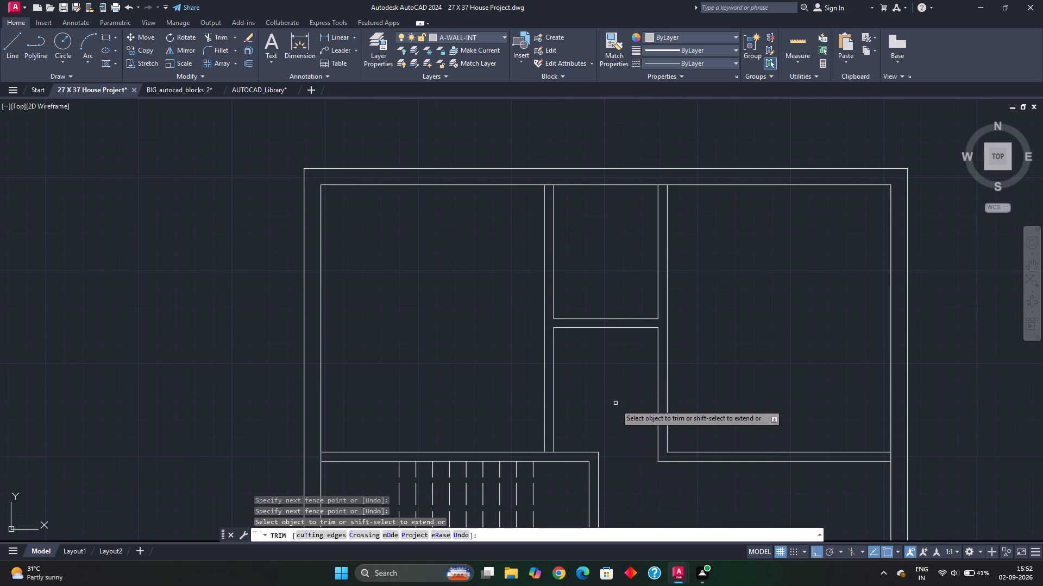
{"action": "key", "text": "Escape"}
Delete the two leftover vertical partition lines south of the stair enclosure.
{"action": "scroll", "coordinate": [610, 441], "scroll_direction": "down", "scroll_amount": 2}
{"action": "middle_click_drag", "start_coordinate": [610, 441], "coordinate": [600, 387]}
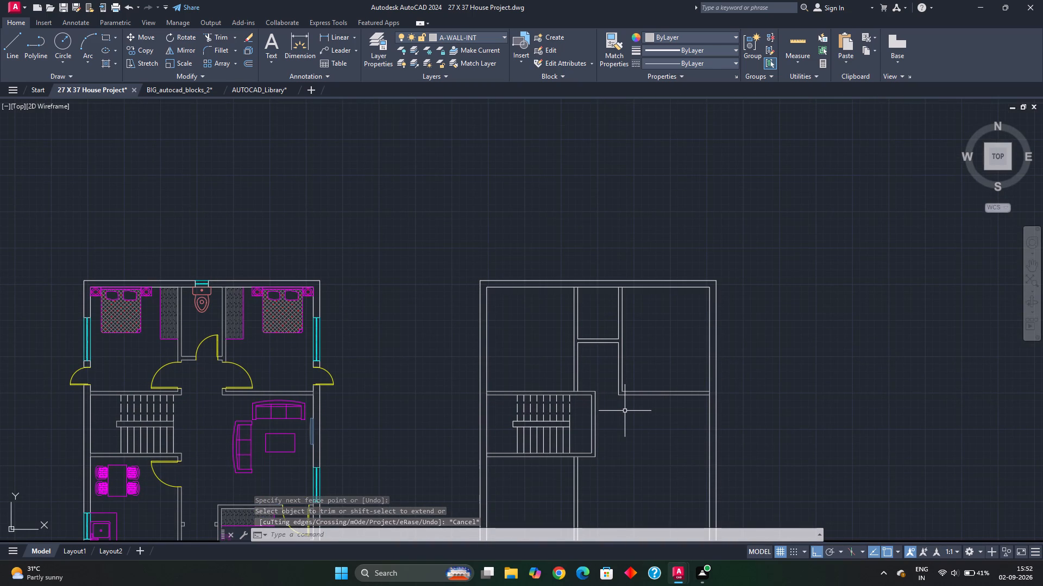
{"action": "middle_click_drag", "start_coordinate": [648, 442], "coordinate": [649, 442]}
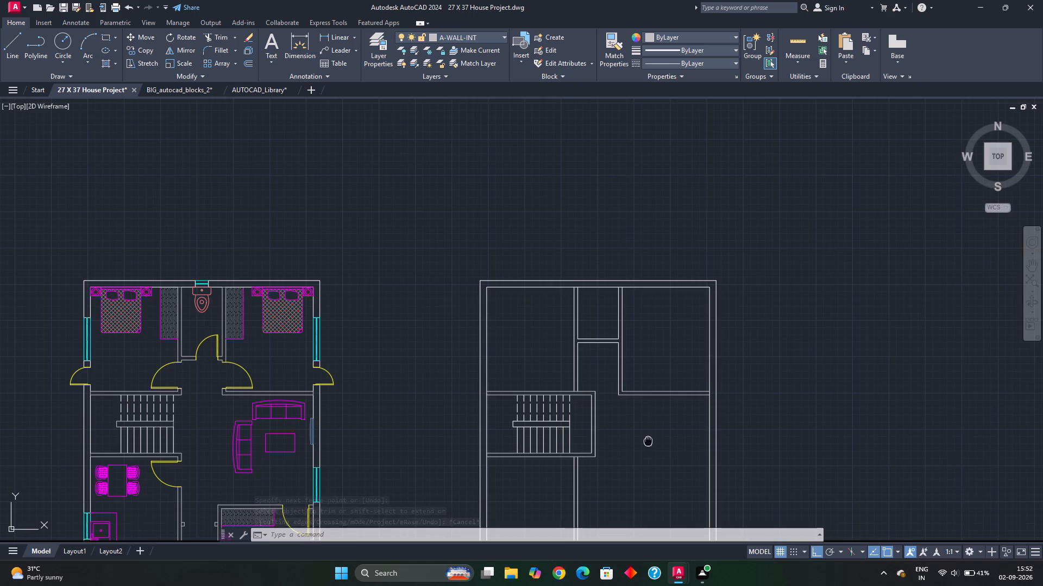
{"action": "middle_click_drag", "start_coordinate": [649, 442], "coordinate": [649, 393]}
{"action": "middle_click_drag", "start_coordinate": [632, 399], "coordinate": [667, 359]}
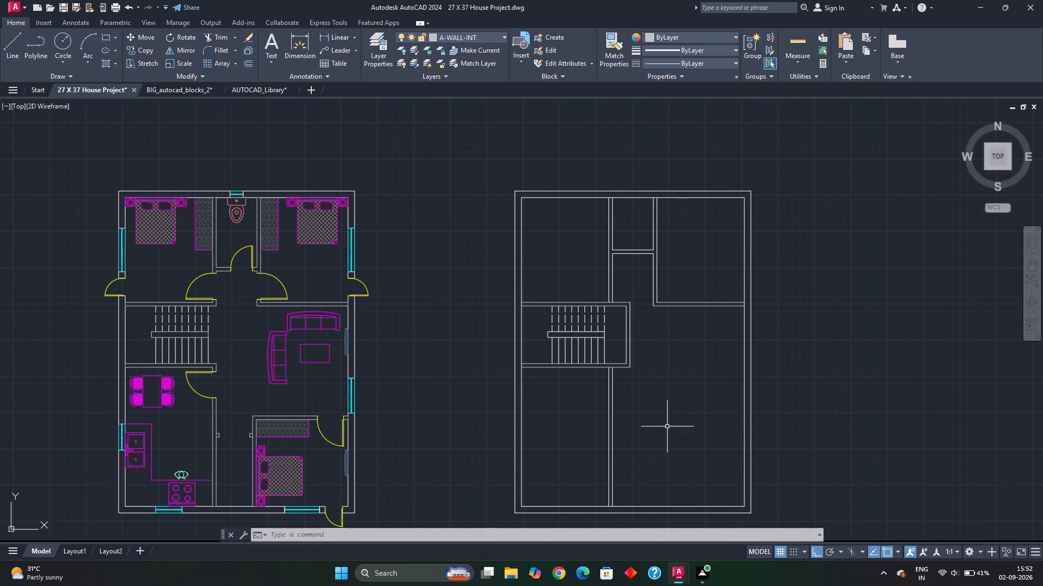
{"action": "left_click_drag", "start_coordinate": [644, 417], "coordinate": [602, 428]}
{"action": "left_click", "coordinate": [587, 432]}
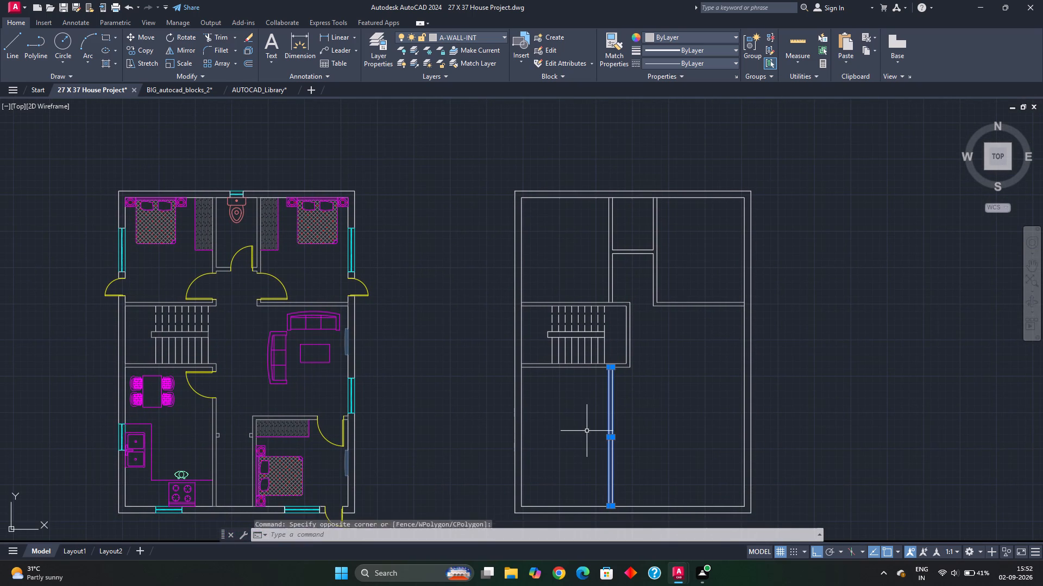
{"action": "key", "text": "Delete"}
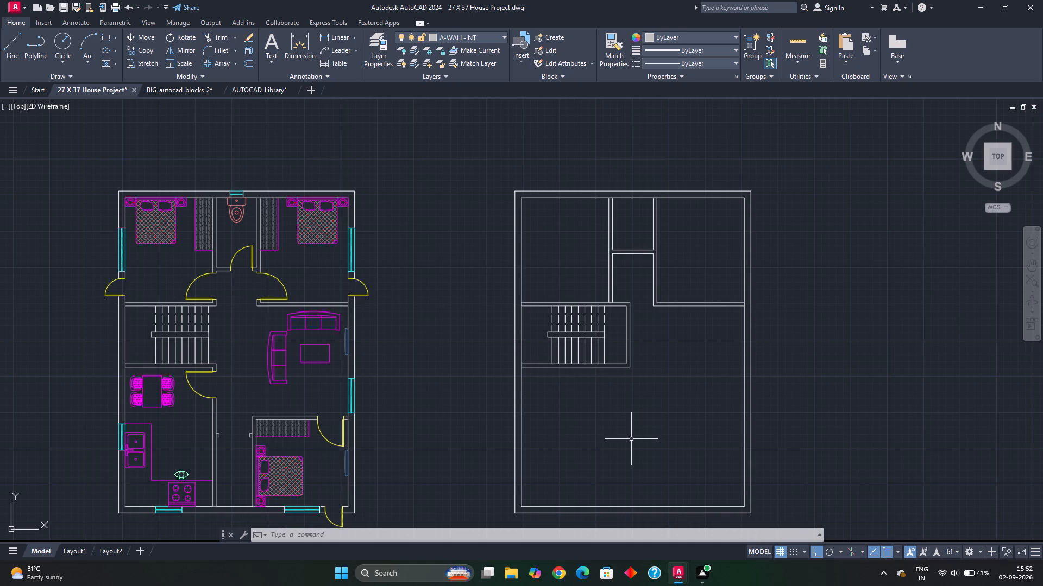
Offset the inner line of the south outer wall 10' to the north.
{"action": "key", "text": "o"}
{"action": "key", "text": "Return"}
{"action": "type", "text": "10'"}
{"action": "key", "text": "Return"}
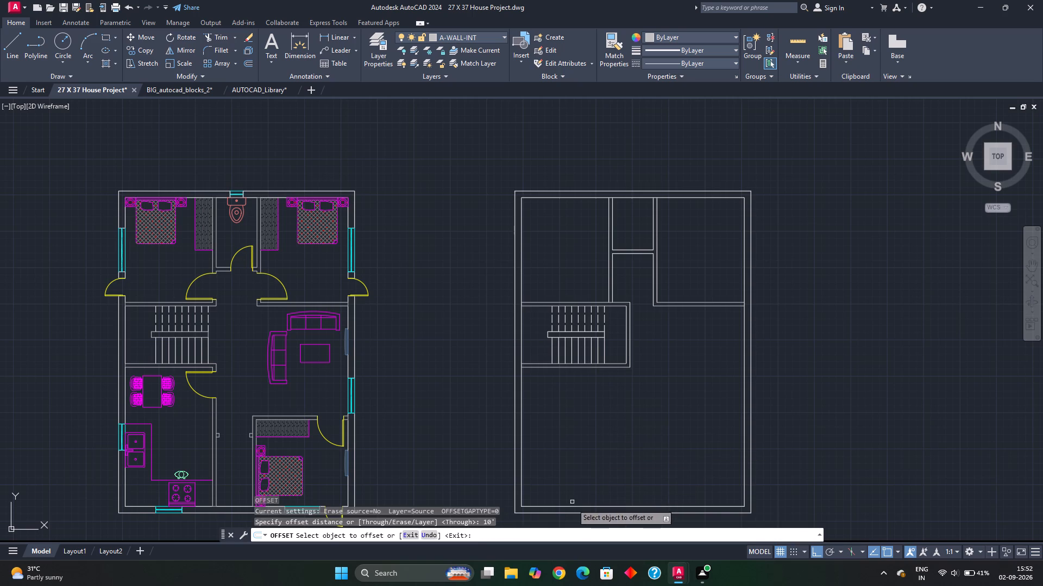
{"action": "left_click", "coordinate": [562, 507]}
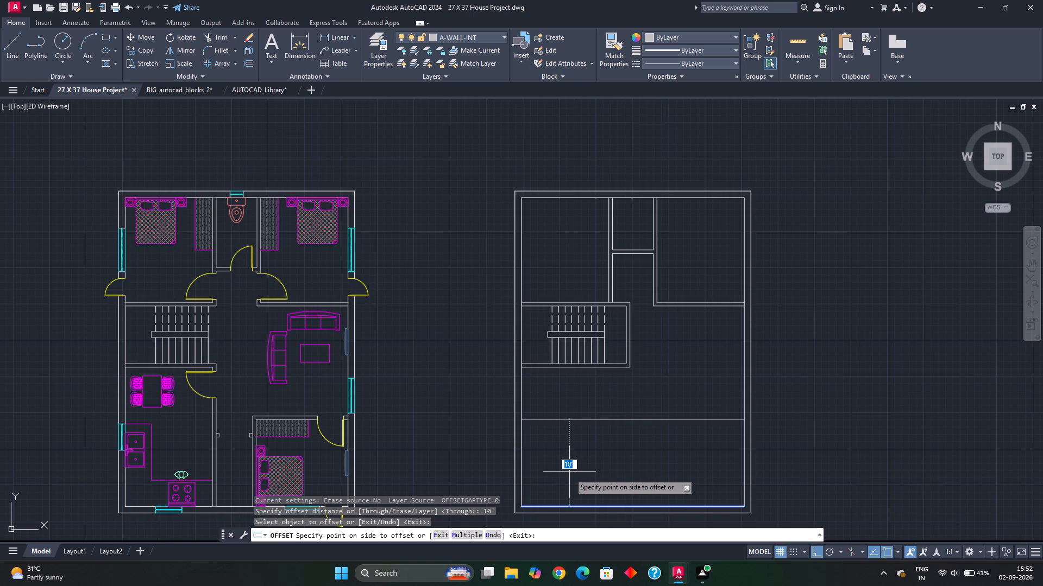
{"action": "left_click", "coordinate": [569, 473]}
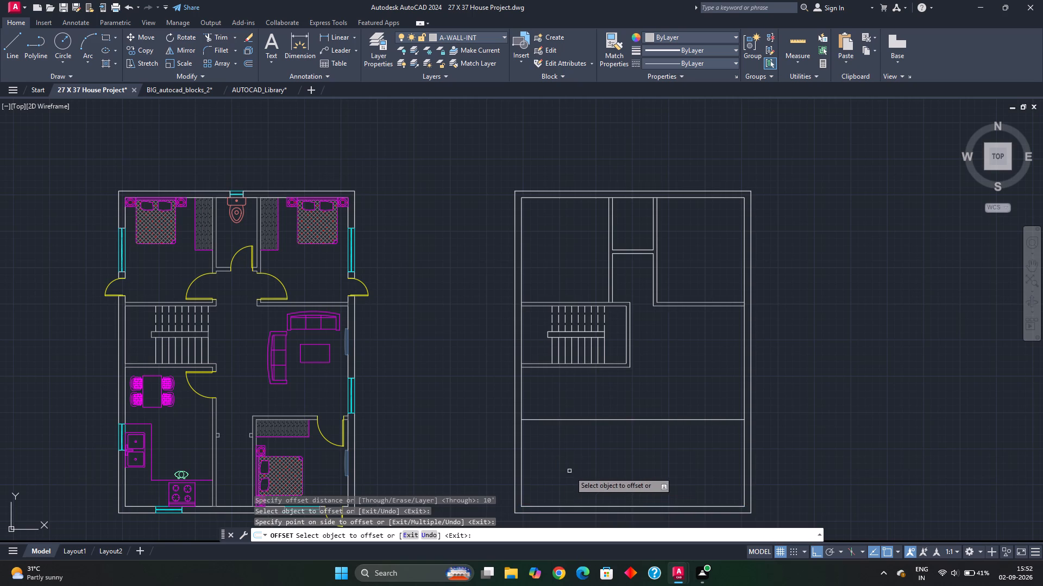
Offset the new cross line north of the south outer wall by 5" to the north to form the partition thickness.
{"action": "left_click", "coordinate": [588, 422]}
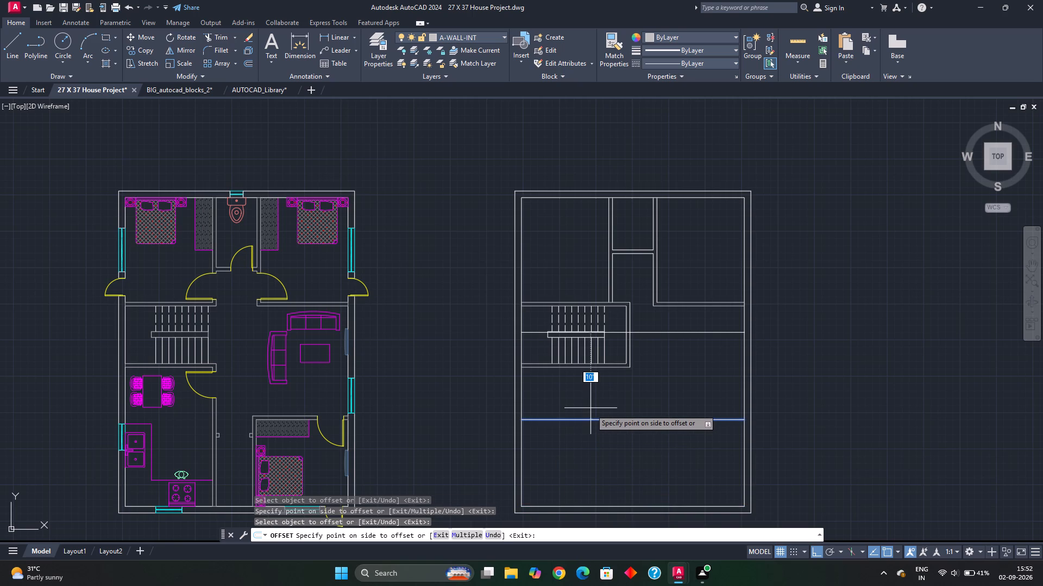
{"action": "type", "text": "5\""}
{"action": "key", "text": "Return"}
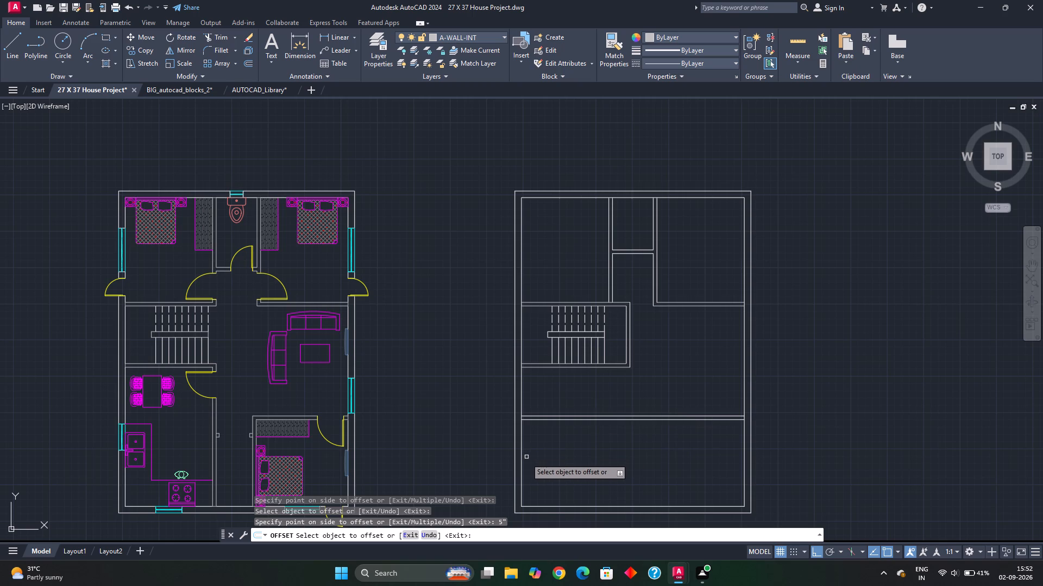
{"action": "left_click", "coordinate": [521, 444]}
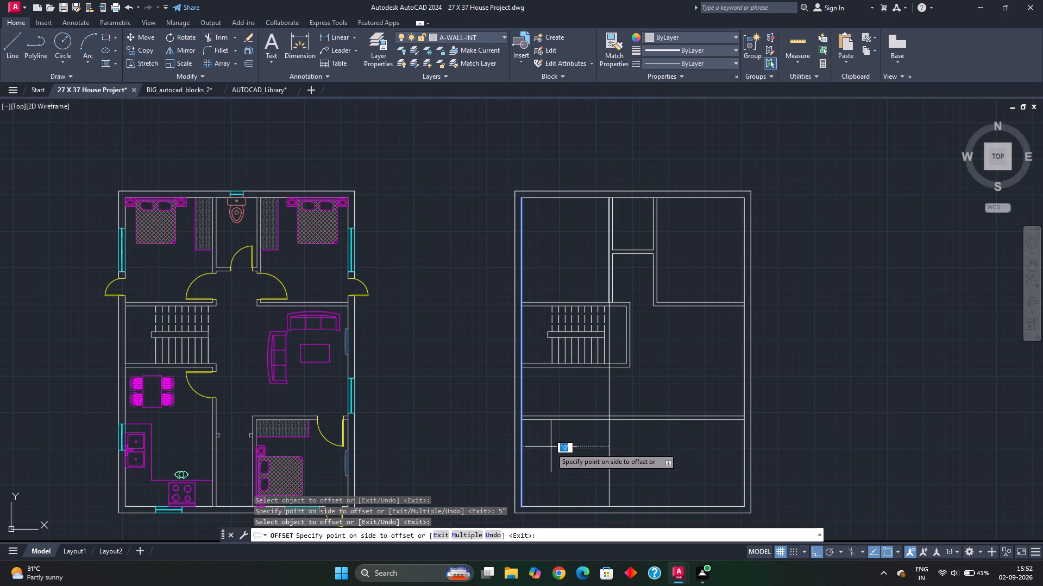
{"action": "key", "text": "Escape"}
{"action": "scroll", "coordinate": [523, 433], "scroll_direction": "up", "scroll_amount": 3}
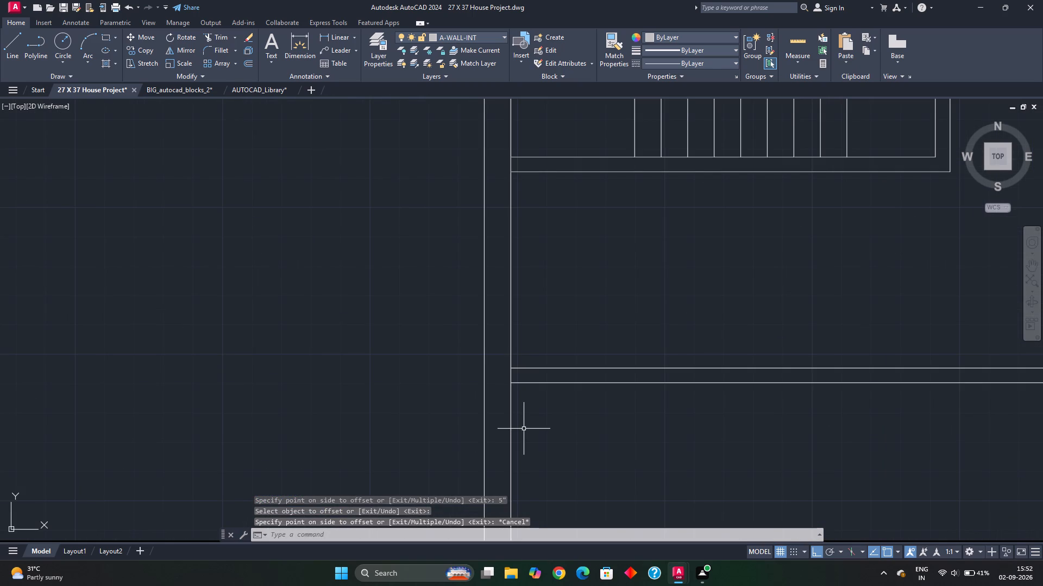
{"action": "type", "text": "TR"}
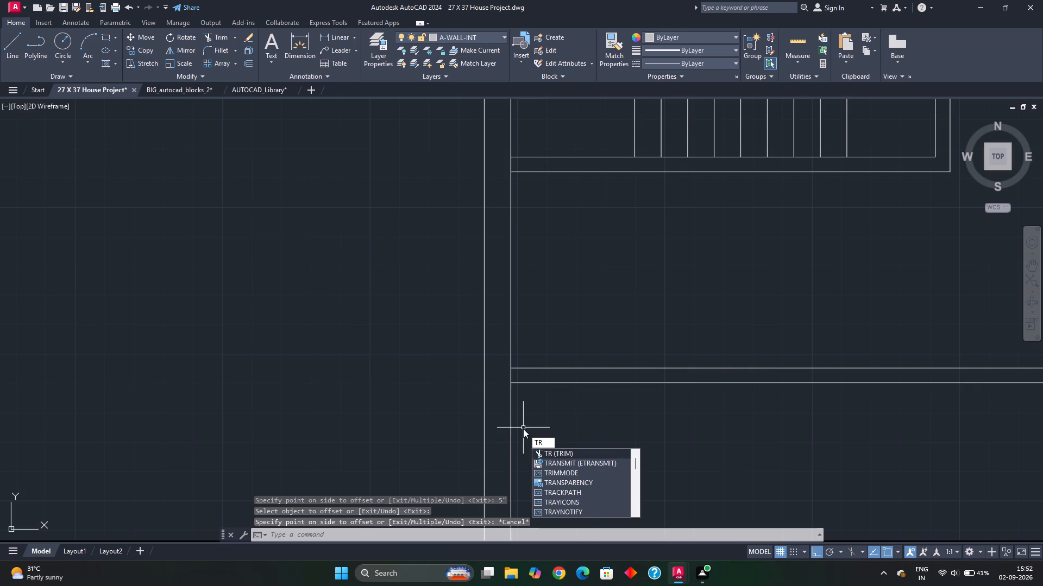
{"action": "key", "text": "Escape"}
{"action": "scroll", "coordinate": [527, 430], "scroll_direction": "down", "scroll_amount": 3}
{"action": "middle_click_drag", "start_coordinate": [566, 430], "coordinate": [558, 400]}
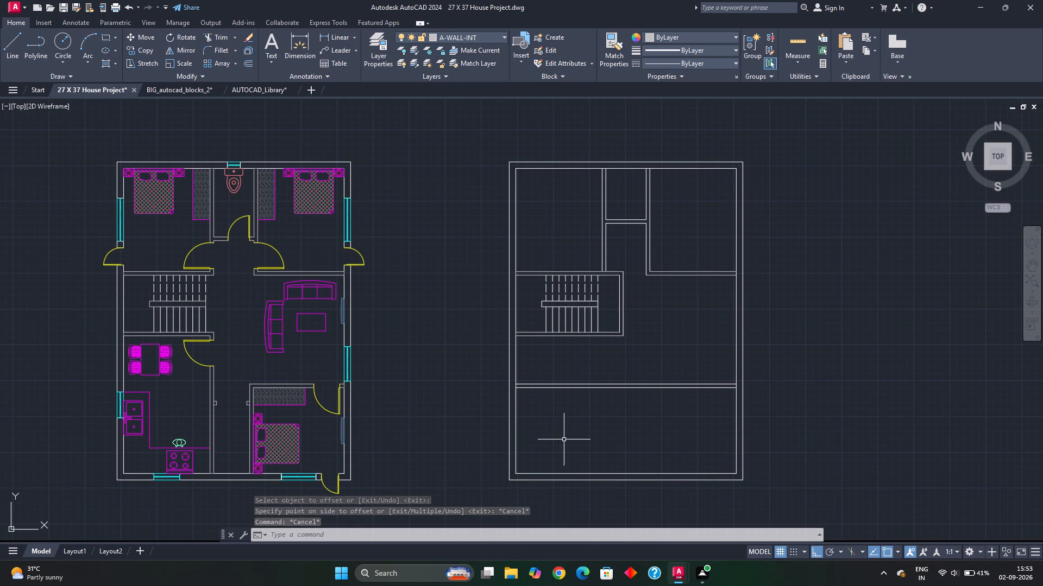
Create a 5" thick north-south partition by offsetting the west outer wall's inner line 10'6" east and the resulting line another 5" east.
{"action": "left_click", "coordinate": [516, 423]}
{"action": "key", "text": "o"}
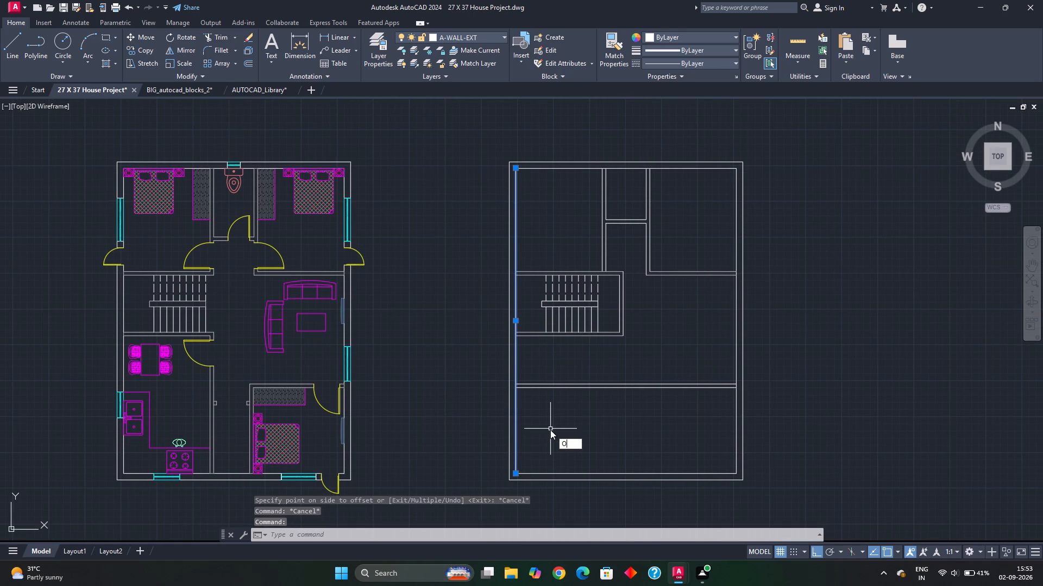
{"action": "key", "text": "Return"}
{"action": "key", "text": "1"}
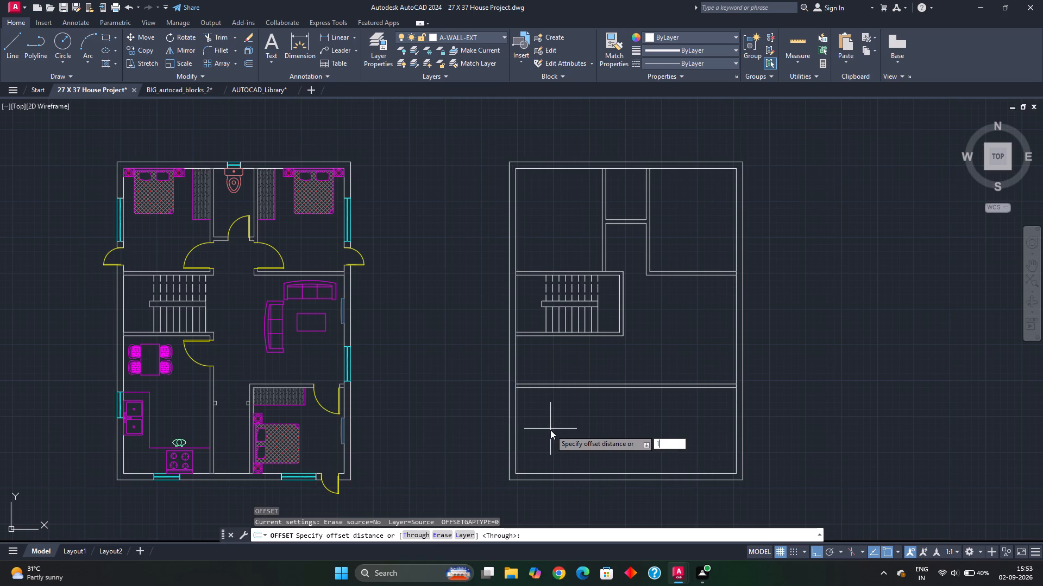
{"action": "key", "text": "0"}
{"action": "type", "text": "'6"}
{"action": "key", "text": "shift+quotedbl"}
{"action": "key", "text": "Return"}
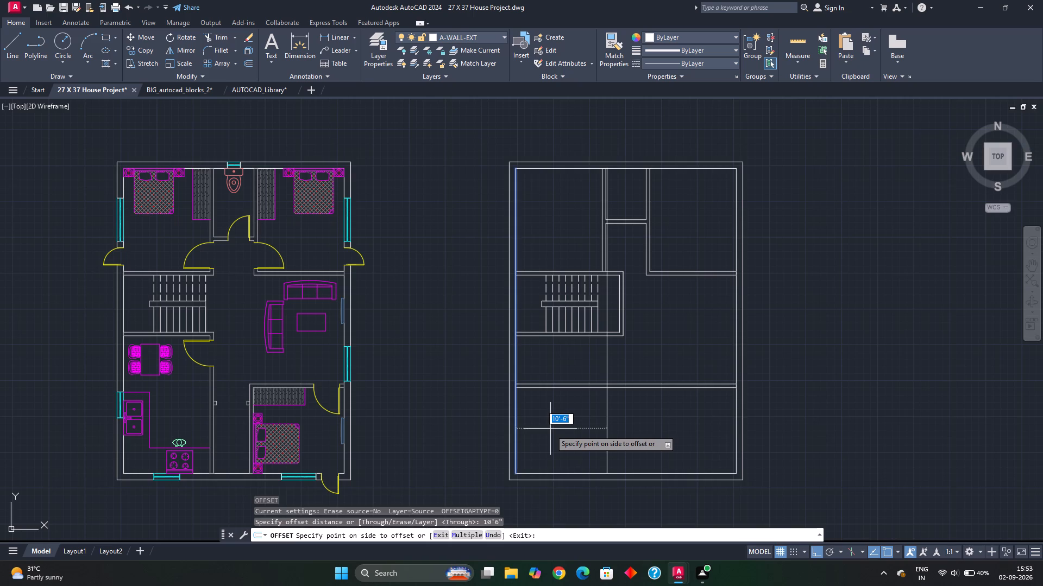
{"action": "left_click", "coordinate": [550, 430]}
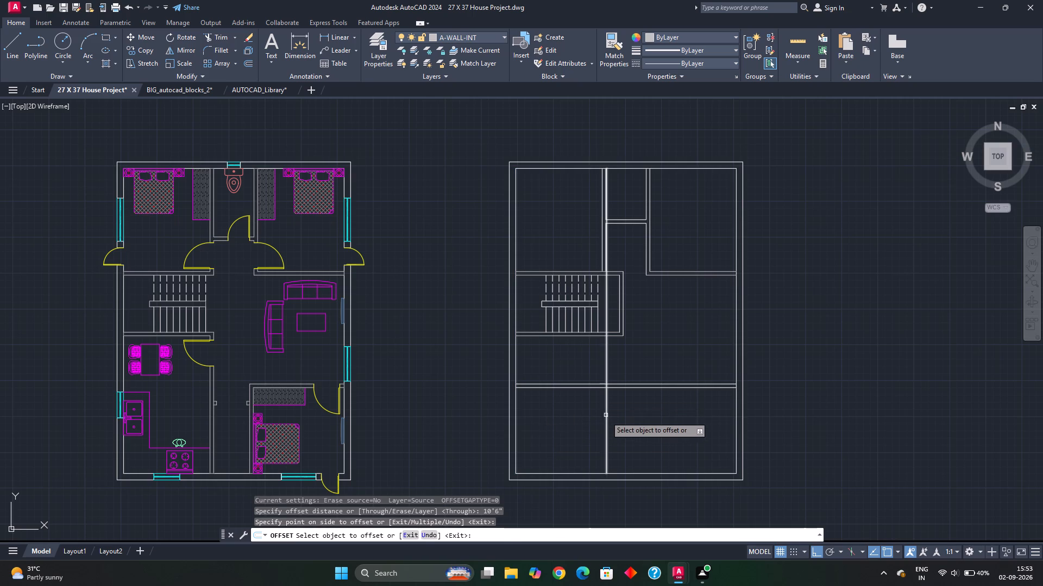
{"action": "left_click", "coordinate": [606, 416]}
{"action": "type", "text": "5\""}
{"action": "key", "text": "Return"}
{"action": "key", "text": "Escape"}
Trim the new north-south partition lines inside and north of the southern cross partition, keeping only the part to its south.
{"action": "scroll", "coordinate": [628, 396], "scroll_direction": "up", "scroll_amount": 2}
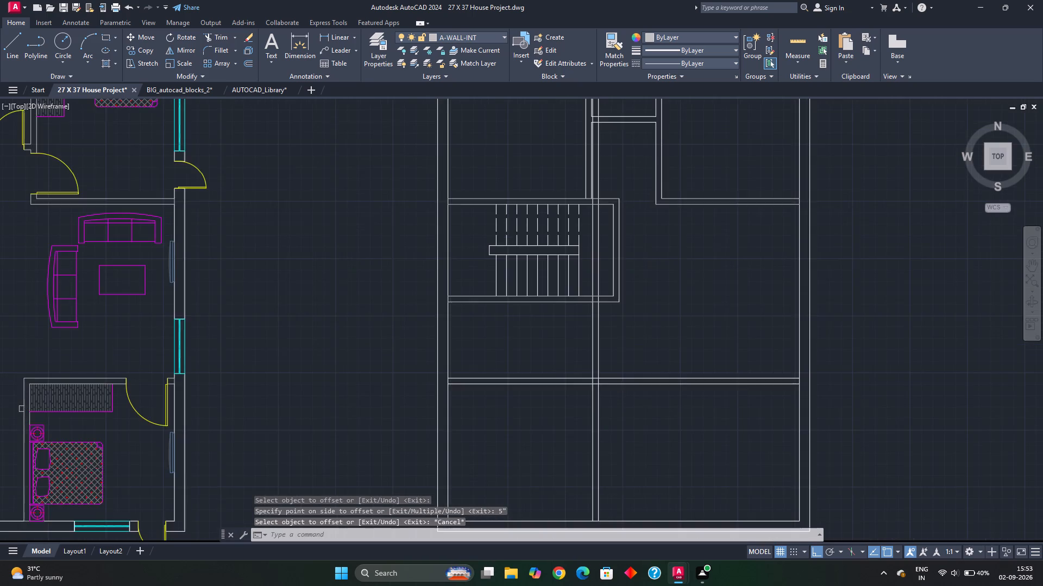
{"action": "middle_click_drag", "start_coordinate": [623, 406], "coordinate": [605, 444]}
{"action": "key", "text": "t"}
{"action": "key", "text": "r"}
{"action": "key", "text": "space"}
{"action": "scroll", "coordinate": [531, 410], "scroll_direction": "up", "scroll_amount": 3}
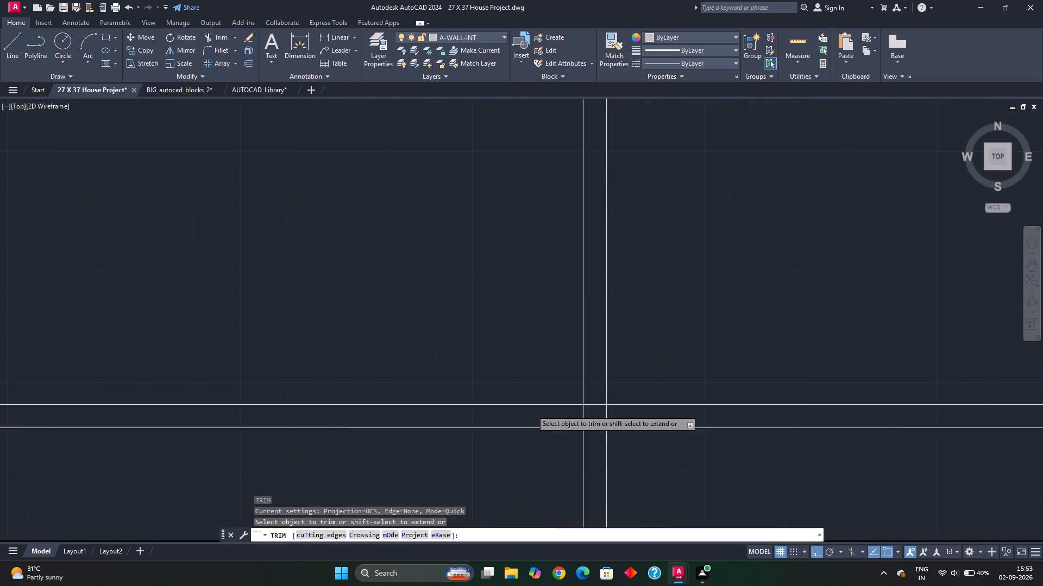
{"action": "left_click_drag", "start_coordinate": [656, 421], "coordinate": [602, 417]}
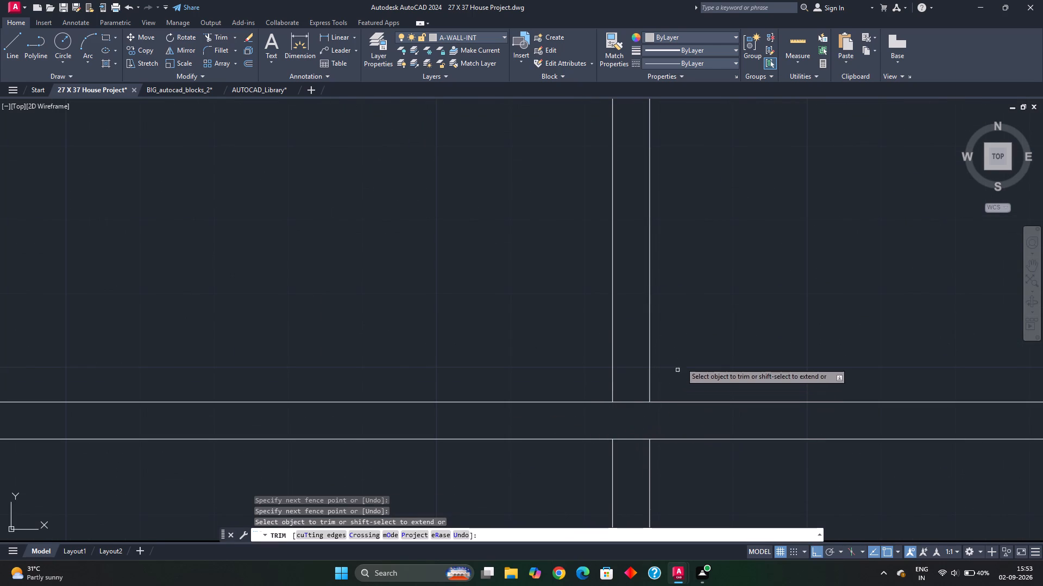
{"action": "left_click_drag", "start_coordinate": [681, 362], "coordinate": [555, 370]}
Extend the partition's east line to the cross partition's north line and trim the excess to form the southwest room's clean northeast corner.
{"action": "scroll", "coordinate": [625, 354], "scroll_direction": "down", "scroll_amount": 2}
{"action": "middle_click_drag", "start_coordinate": [642, 315], "coordinate": [636, 493]}
{"action": "scroll", "coordinate": [634, 434], "scroll_direction": "down", "scroll_amount": 2}
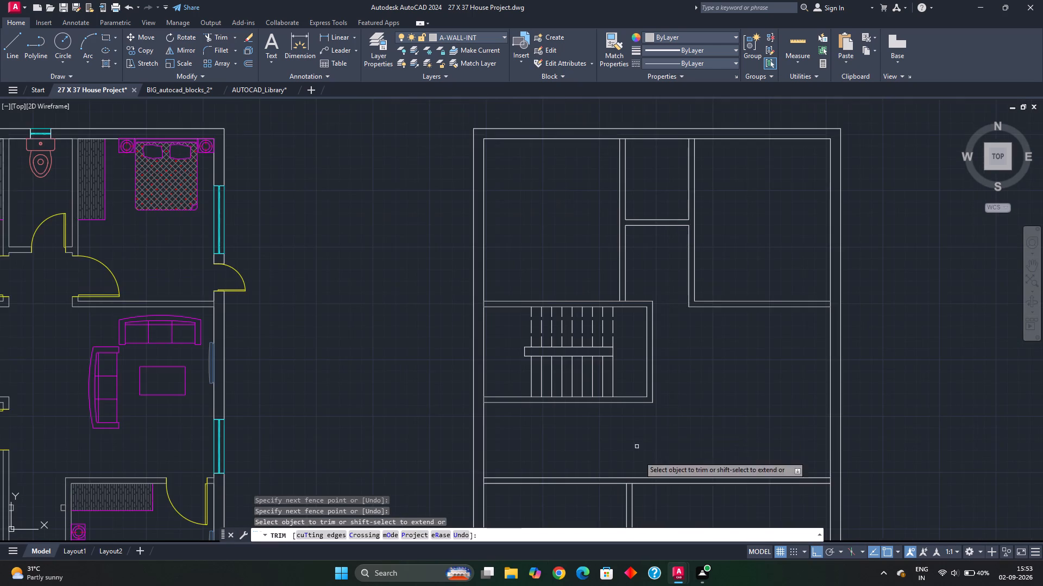
{"action": "middle_click_drag", "start_coordinate": [639, 457], "coordinate": [637, 421]}
{"action": "middle_click_drag", "start_coordinate": [648, 437], "coordinate": [641, 375]}
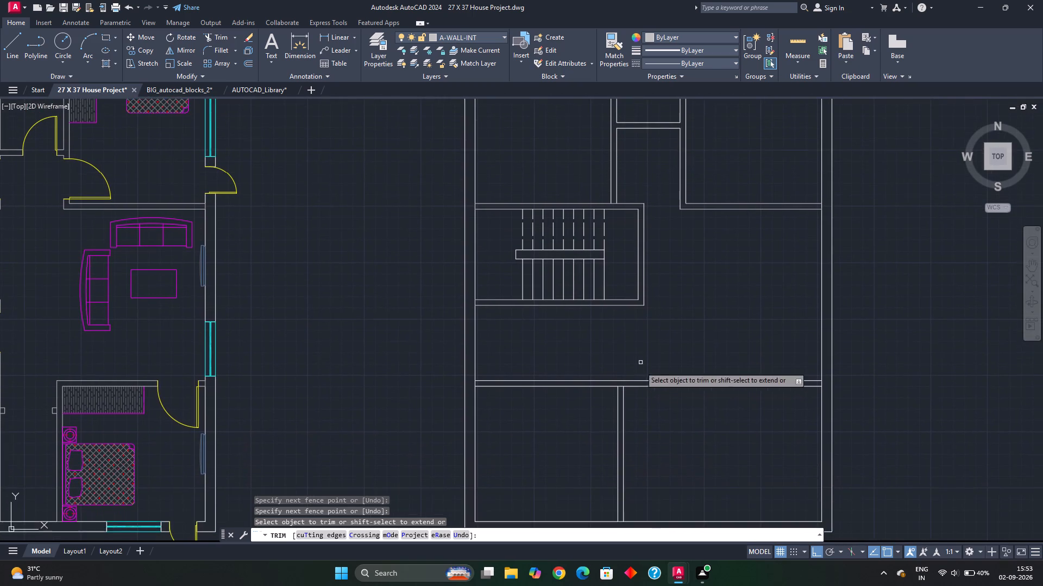
{"action": "scroll", "coordinate": [615, 404], "scroll_direction": "up", "scroll_amount": 2}
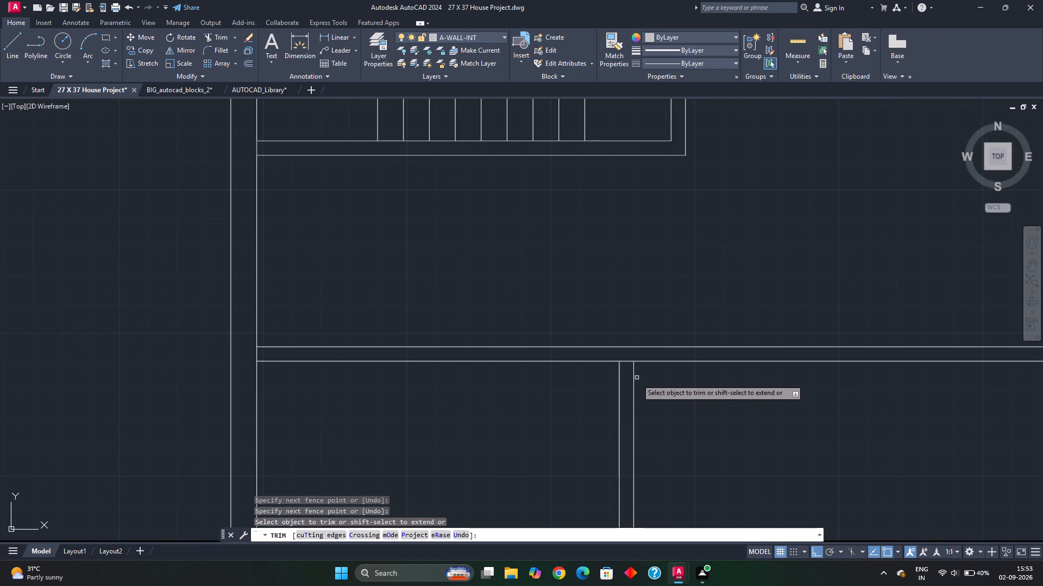
{"action": "left_click", "coordinate": [633, 380], "text": "shift"}
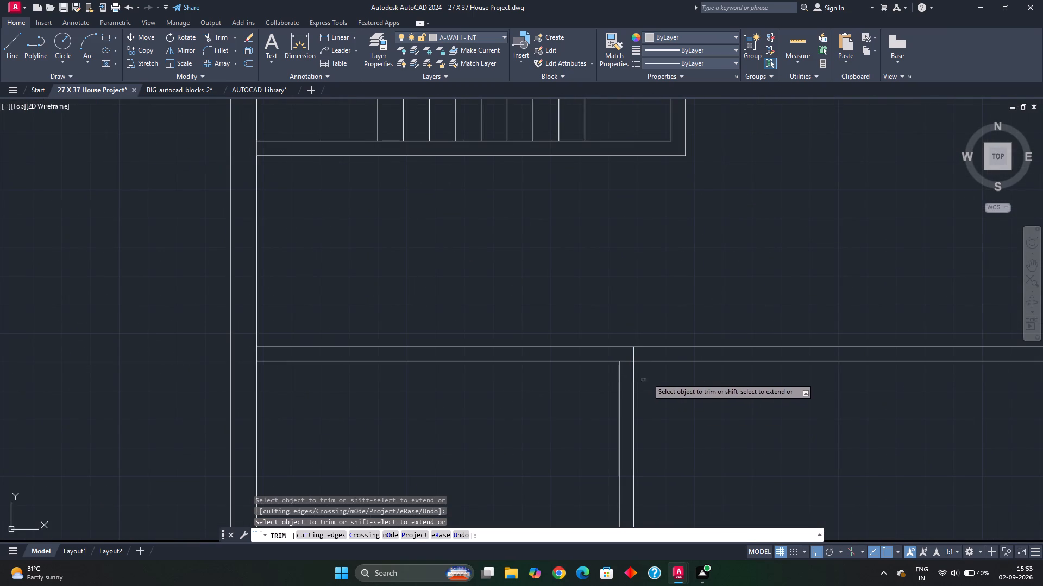
{"action": "left_click_drag", "start_coordinate": [667, 333], "coordinate": [670, 395]}
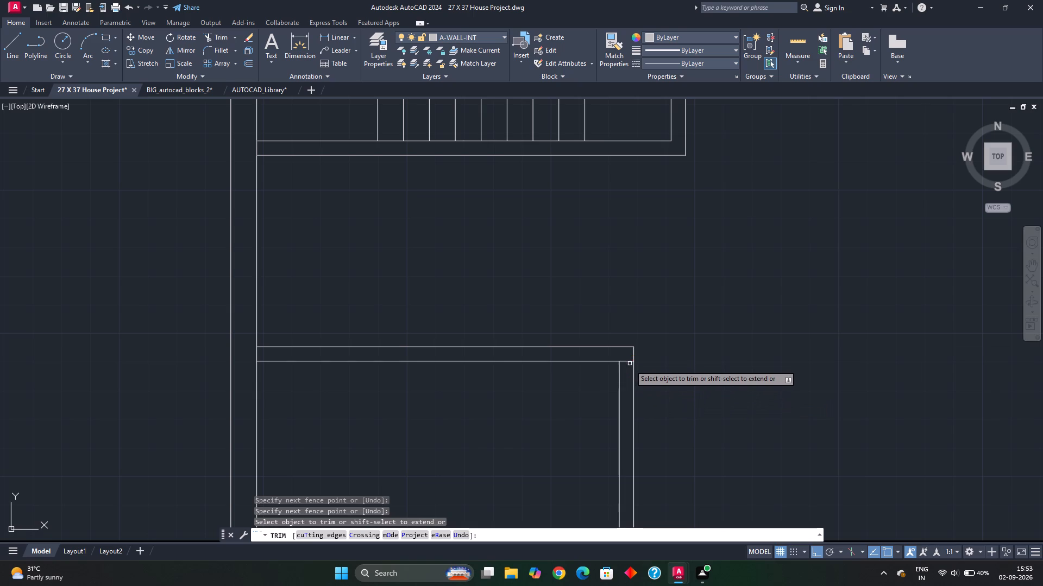
{"action": "left_click", "coordinate": [630, 361]}
Measure the clear gap between the stair enclosure and the southwest room's north wall.
{"action": "scroll", "coordinate": [605, 436], "scroll_direction": "down", "scroll_amount": 1}
{"action": "middle_click_drag", "start_coordinate": [598, 438], "coordinate": [579, 388]}
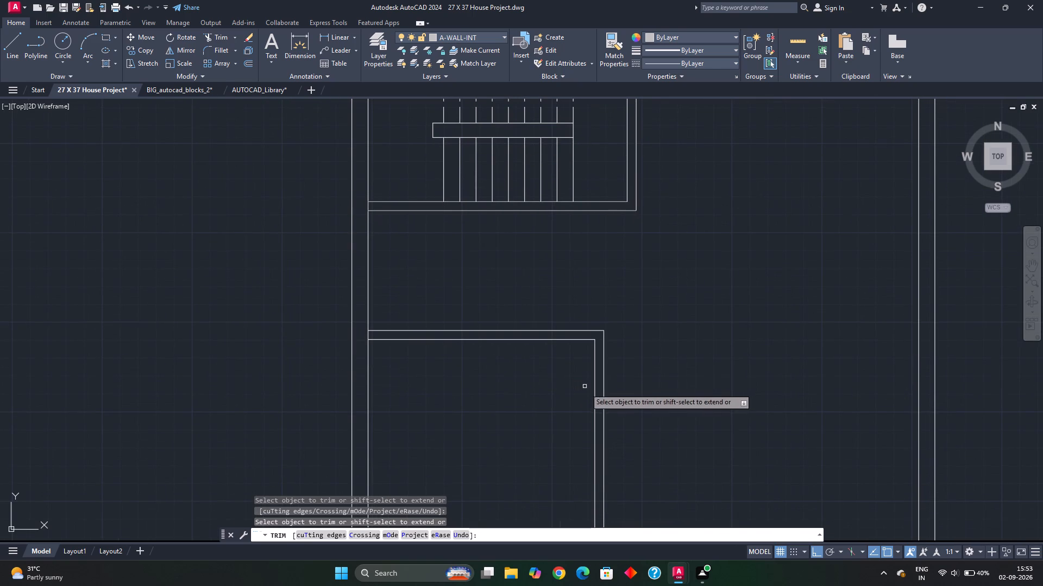
{"action": "scroll", "coordinate": [661, 342], "scroll_direction": "down", "scroll_amount": 1}
{"action": "middle_click", "coordinate": [661, 322]}
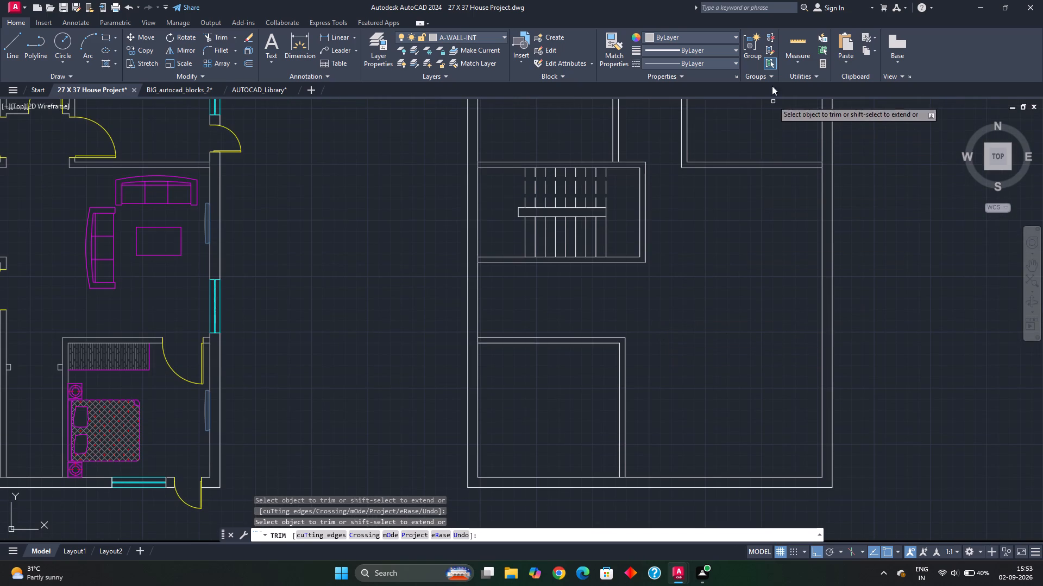
{"action": "left_click", "coordinate": [800, 40]}
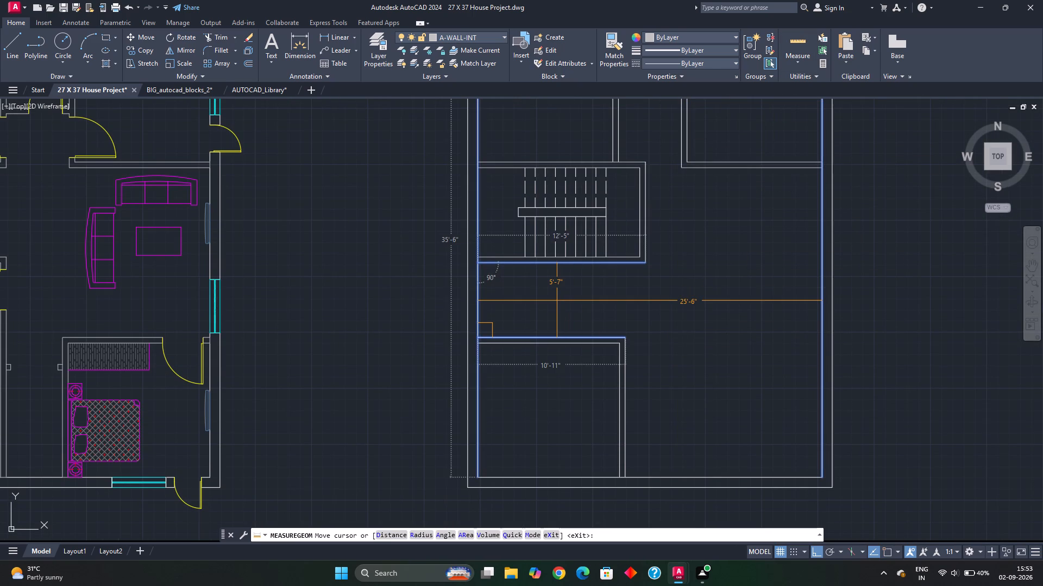
{"action": "key", "text": "Escape"}
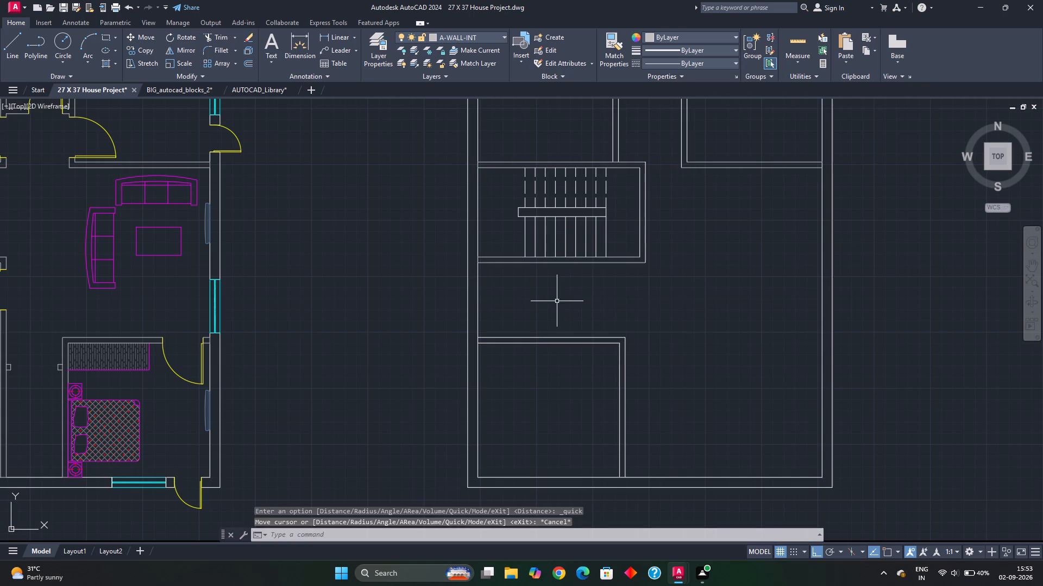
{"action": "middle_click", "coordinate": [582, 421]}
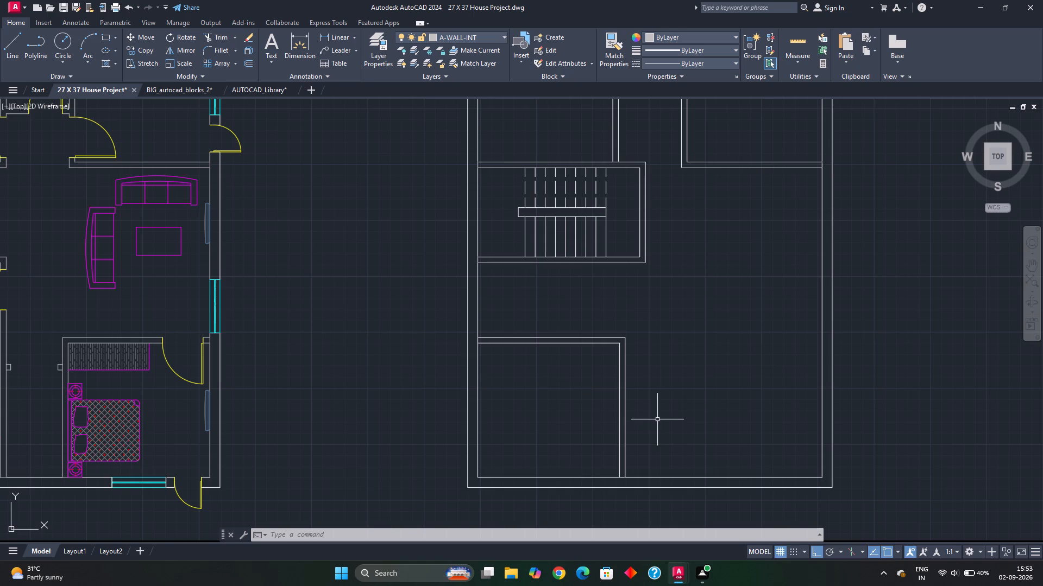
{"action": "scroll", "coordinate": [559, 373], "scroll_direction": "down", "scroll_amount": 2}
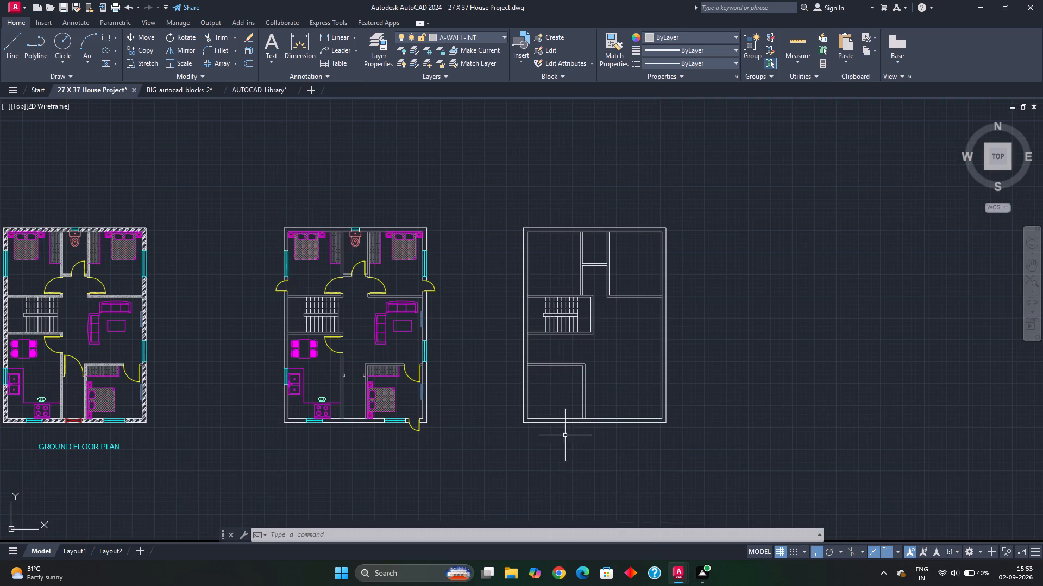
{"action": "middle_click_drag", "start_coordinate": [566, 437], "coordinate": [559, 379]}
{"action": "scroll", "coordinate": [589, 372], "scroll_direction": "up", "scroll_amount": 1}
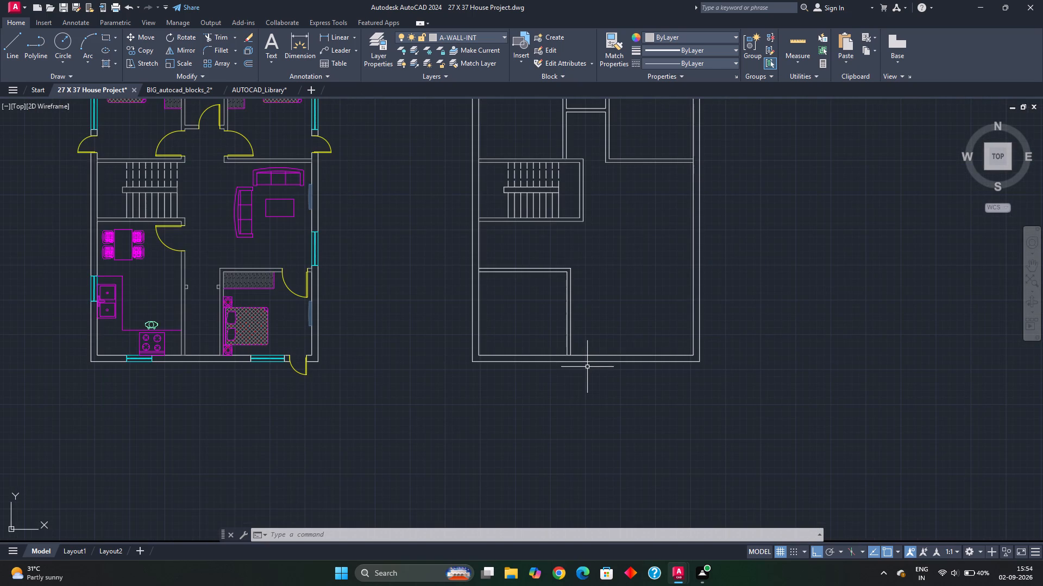
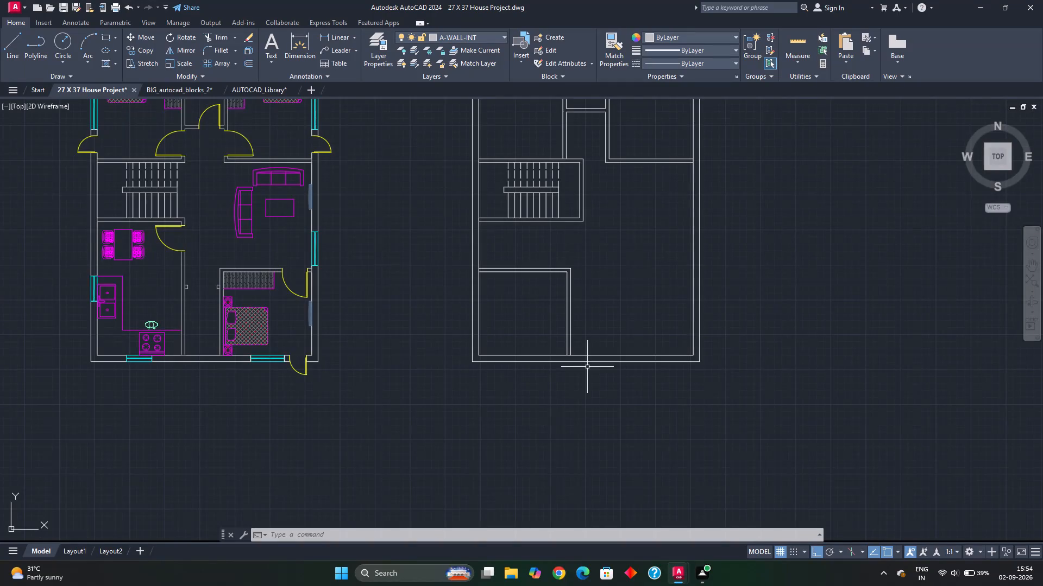
Erase the four partition lines that form the southwest room's north and east walls in the new layout.
{"action": "scroll", "coordinate": [601, 351], "scroll_direction": "down", "scroll_amount": 2}
{"action": "middle_click_drag", "start_coordinate": [610, 329], "coordinate": [630, 372]}
{"action": "scroll", "coordinate": [610, 387], "scroll_direction": "up", "scroll_amount": 3}
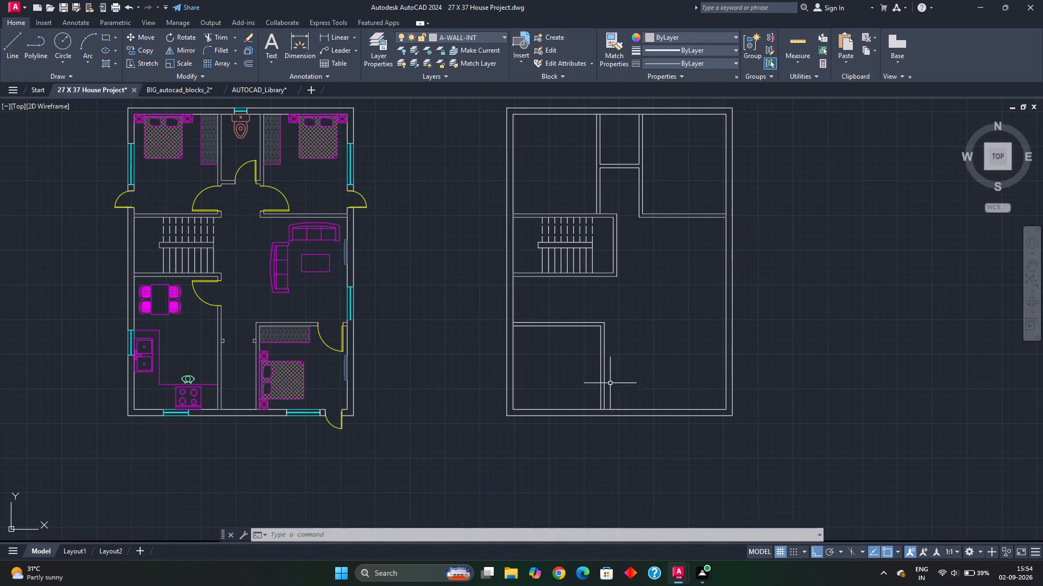
{"action": "left_click", "coordinate": [615, 371]}
{"action": "left_click", "coordinate": [566, 313]}
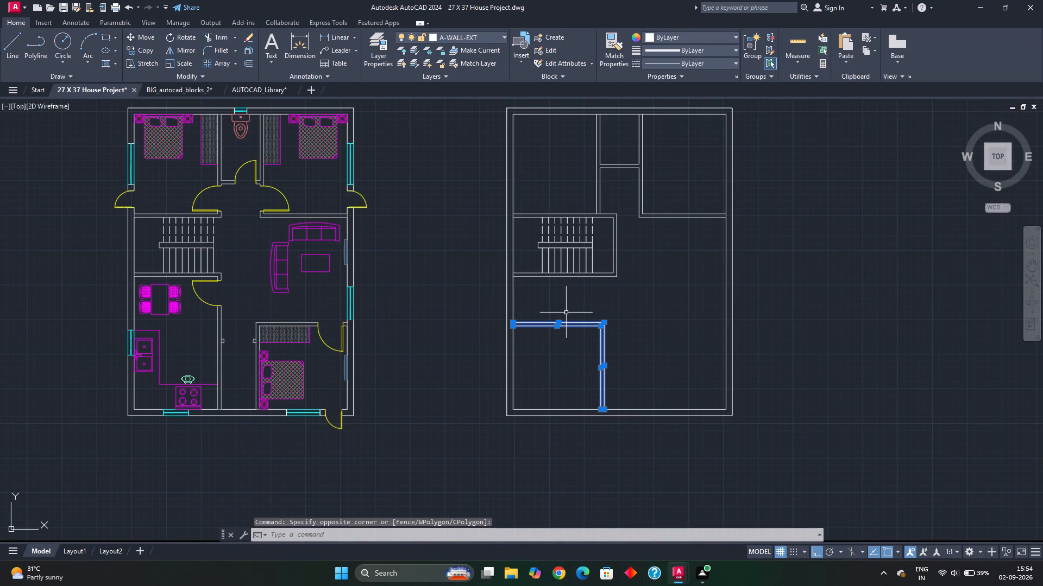
{"action": "key", "text": "Delete"}
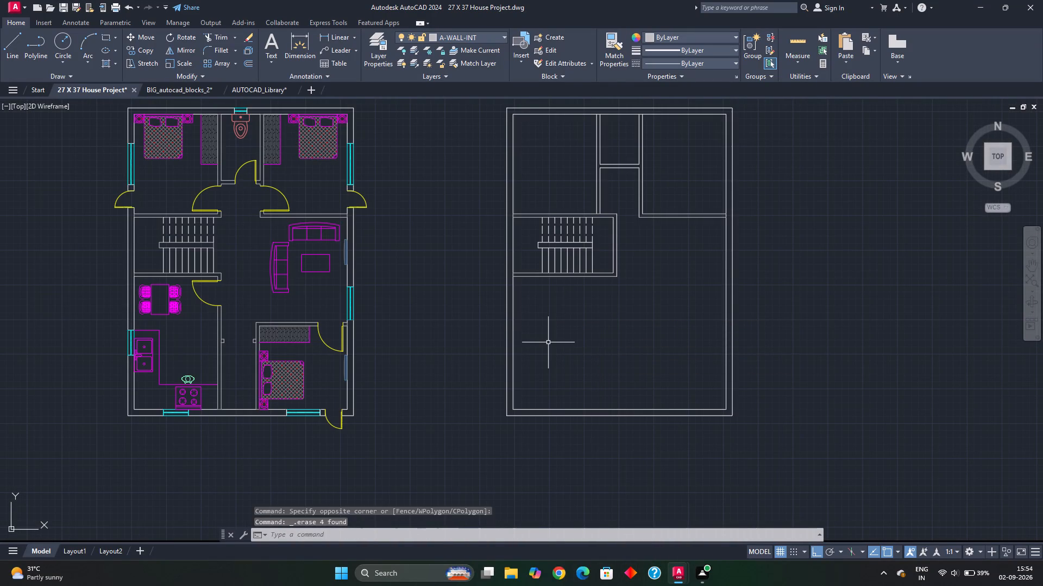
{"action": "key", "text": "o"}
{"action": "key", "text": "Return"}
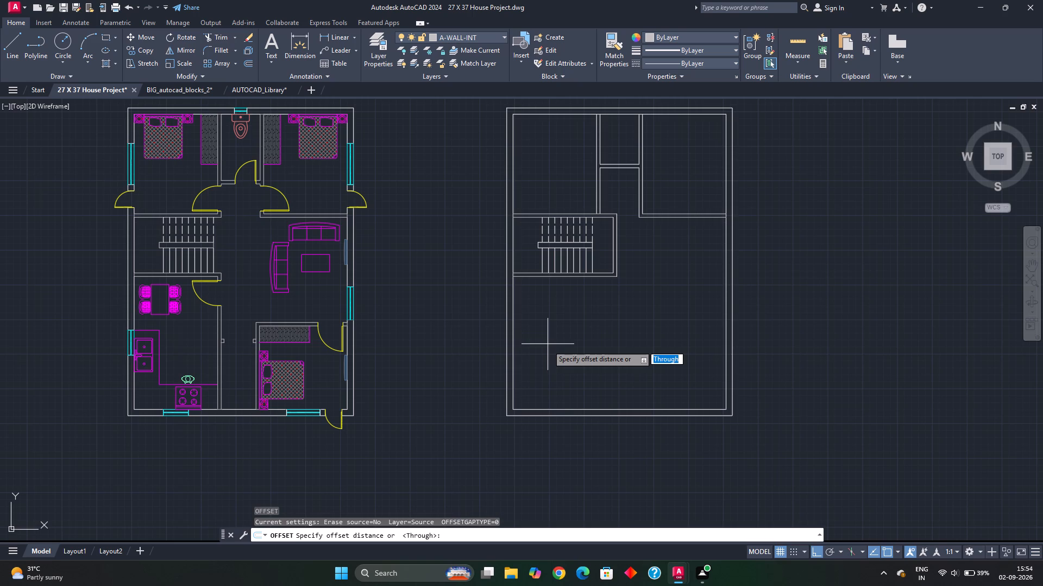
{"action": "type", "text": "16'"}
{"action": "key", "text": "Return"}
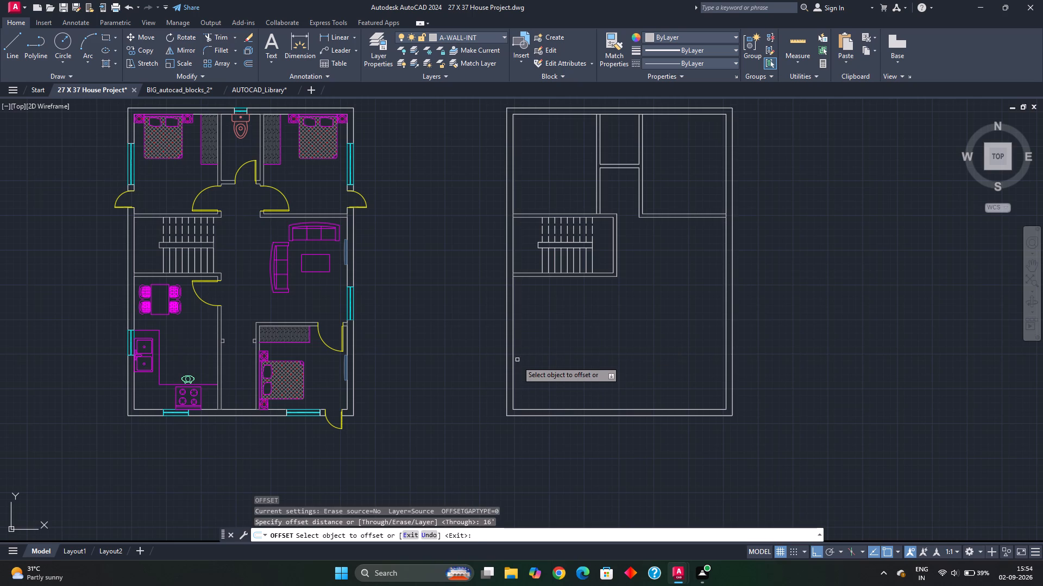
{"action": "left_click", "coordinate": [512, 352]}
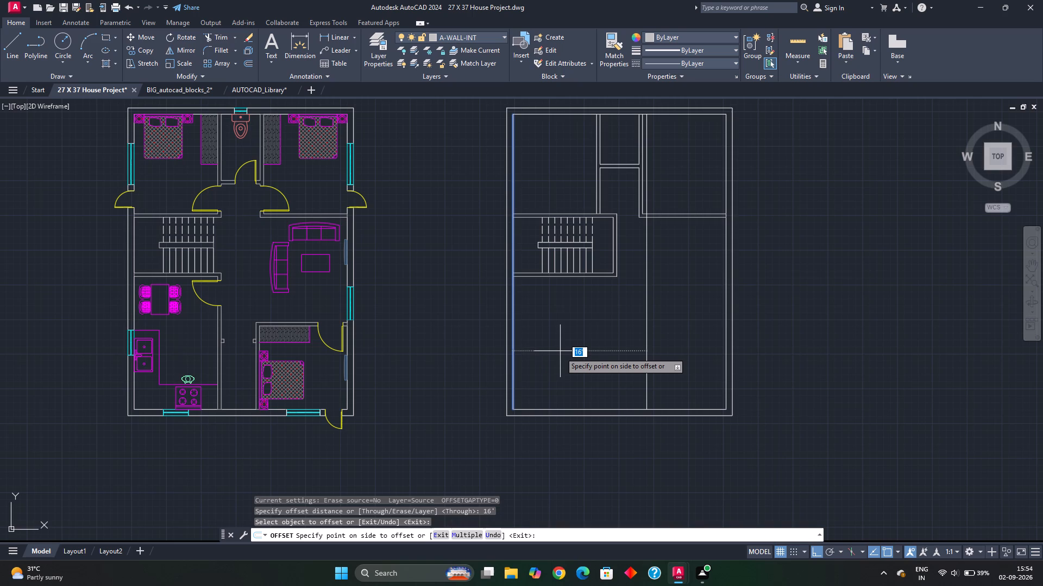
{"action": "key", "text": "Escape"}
Offset the west outer wall's inner line 10' to the east.
{"action": "type", "text": "O"}
{"action": "key", "text": "space"}
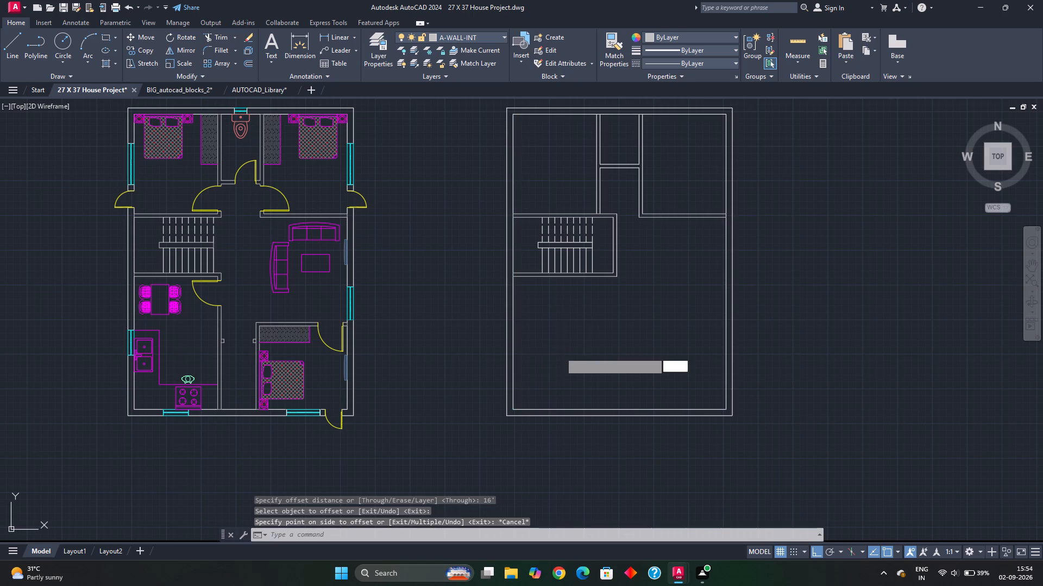
{"action": "type", "text": "10"}
{"action": "key", "text": "apostrophe"}
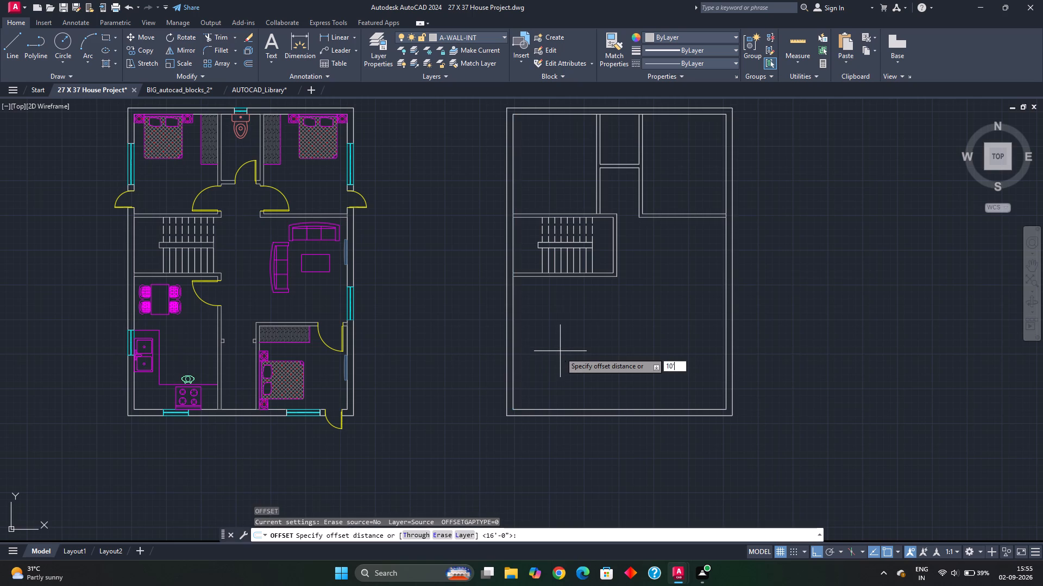
{"action": "key", "text": "Return"}
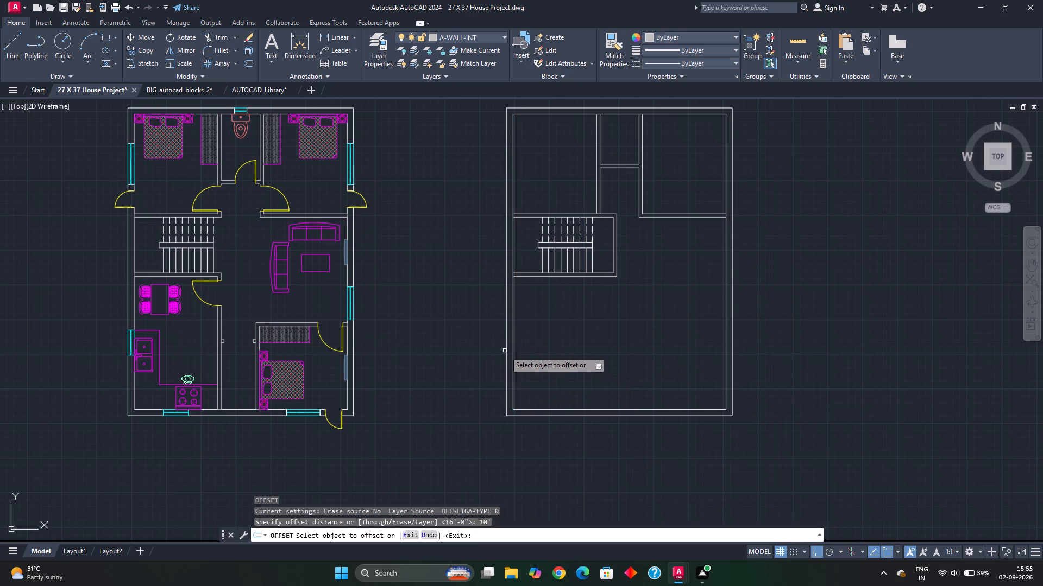
{"action": "left_click", "coordinate": [512, 347]}
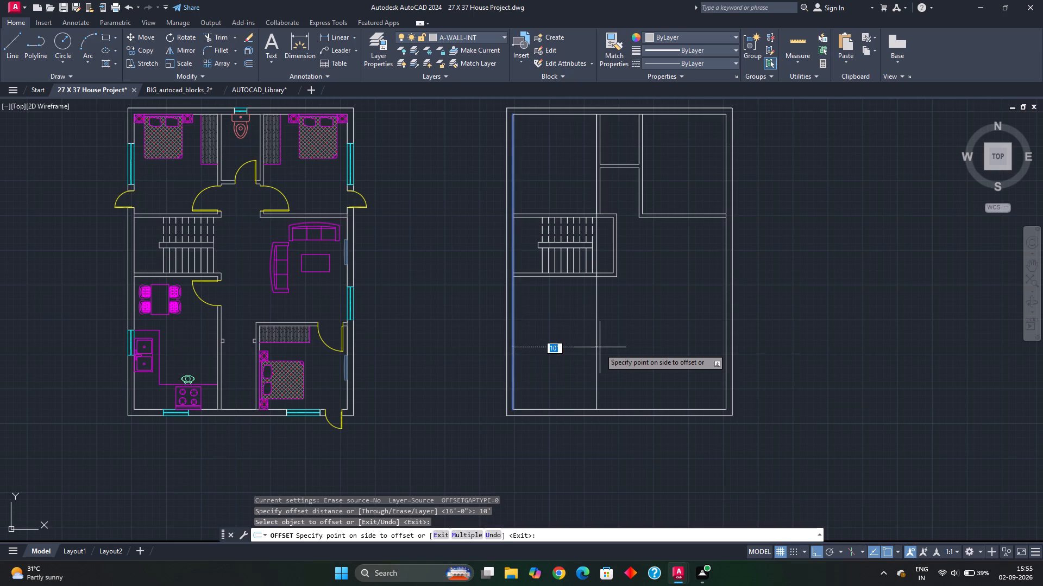
{"action": "left_click", "coordinate": [600, 348]}
Measure the width and depth of the space south of the stair enclosure, west of the new offset line.
{"action": "left_click", "coordinate": [804, 40]}
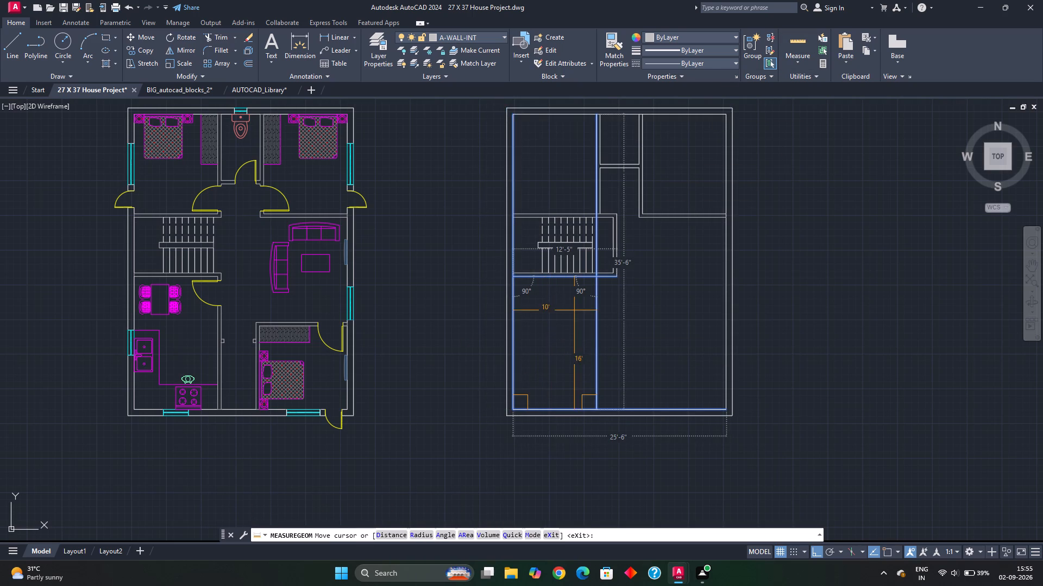
{"action": "middle_click_drag", "start_coordinate": [580, 307], "coordinate": [537, 345]}
{"action": "scroll", "coordinate": [575, 312], "scroll_direction": "up", "scroll_amount": 4}
{"action": "key", "text": "Escape"}
Trim the new offset line where it crosses the thickness of the stair enclosure's south wall.
{"action": "scroll", "coordinate": [430, 345], "scroll_direction": "down", "scroll_amount": 2}
{"action": "type", "text": "TR"}
{"action": "key", "text": "space"}
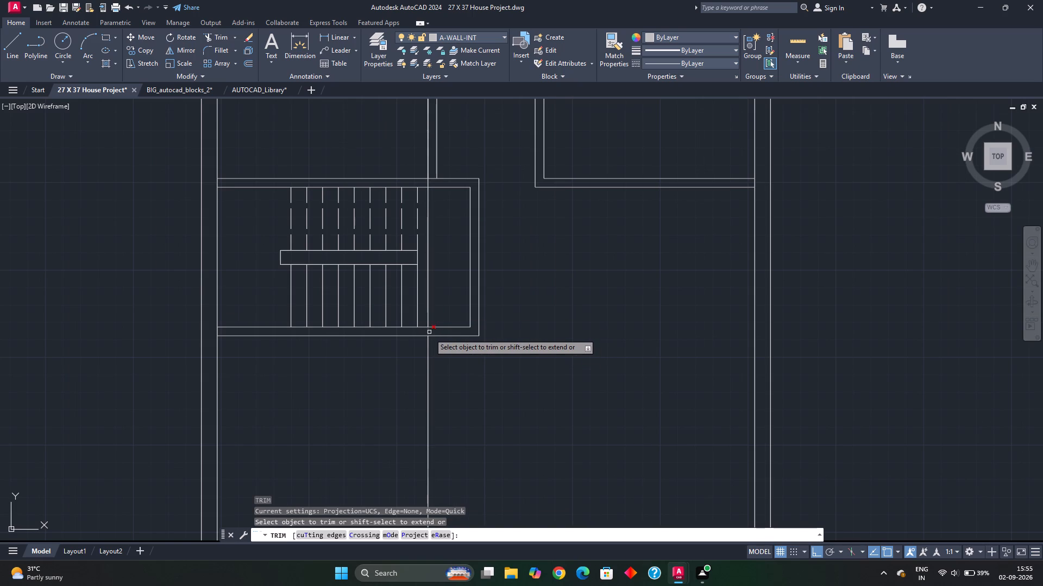
{"action": "left_click", "coordinate": [429, 333]}
{"action": "scroll", "coordinate": [430, 333], "scroll_direction": "up", "scroll_amount": 3}
{"action": "key", "text": "Escape"}
{"action": "scroll", "coordinate": [431, 334], "scroll_direction": "down", "scroll_amount": 4}
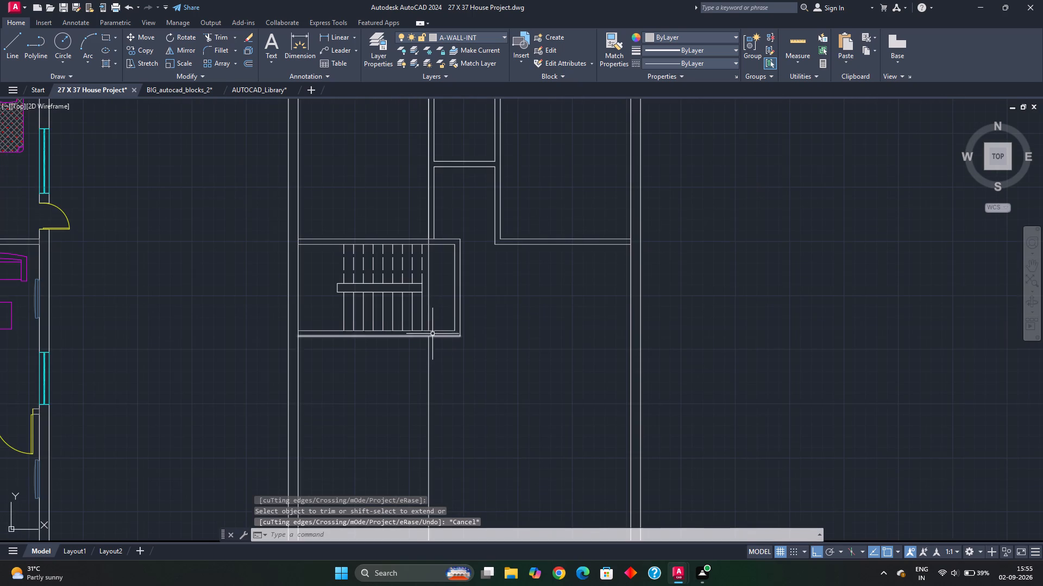
Run Overkill on the whole new layout with the default settings to remove duplicate and overlapping lines.
{"action": "left_click", "coordinate": [461, 367]}
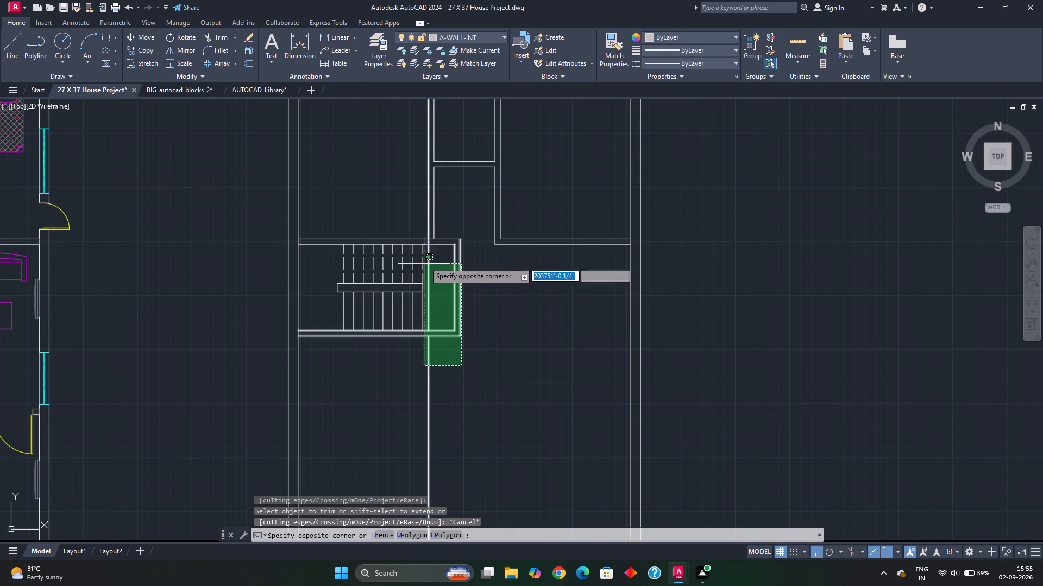
{"action": "key", "text": "Escape"}
{"action": "middle_click_drag", "start_coordinate": [412, 203], "coordinate": [409, 327]}
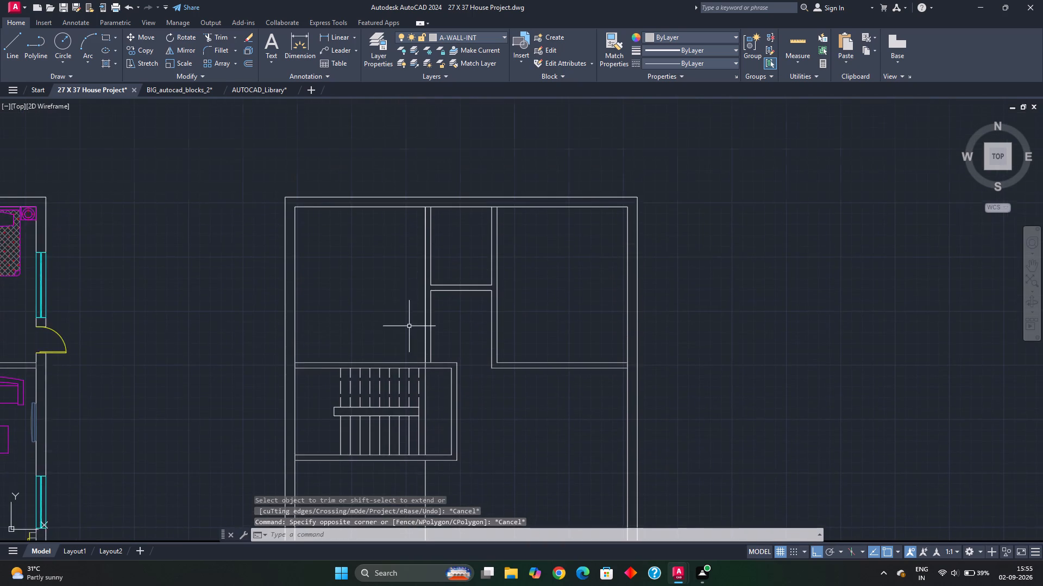
{"action": "scroll", "coordinate": [406, 301], "scroll_direction": "down", "scroll_amount": 2}
{"action": "left_click", "coordinate": [330, 239]}
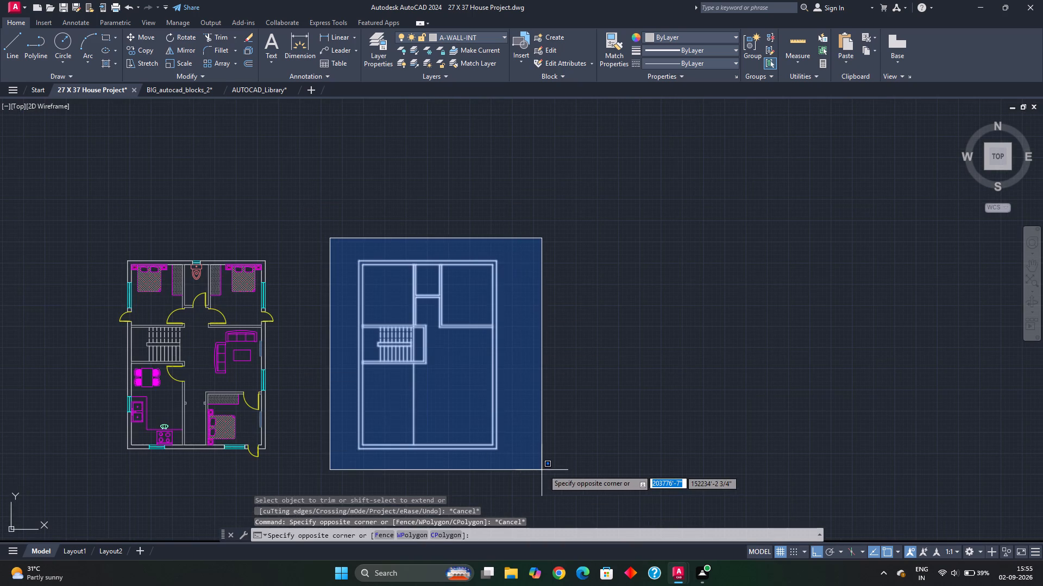
{"action": "left_click", "coordinate": [543, 469]}
{"action": "type", "text": "OVER"}
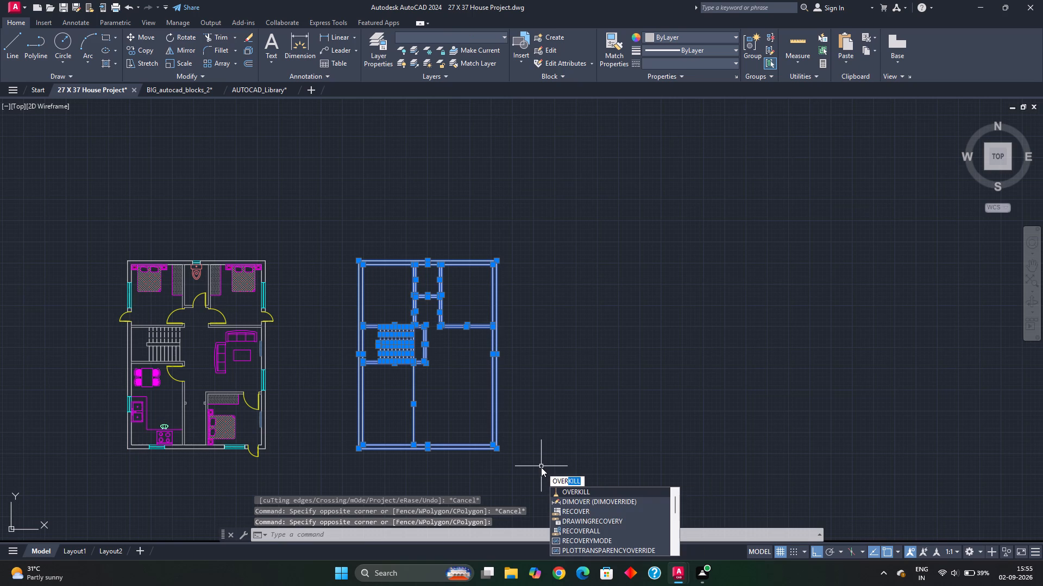
{"action": "key", "text": "Return"}
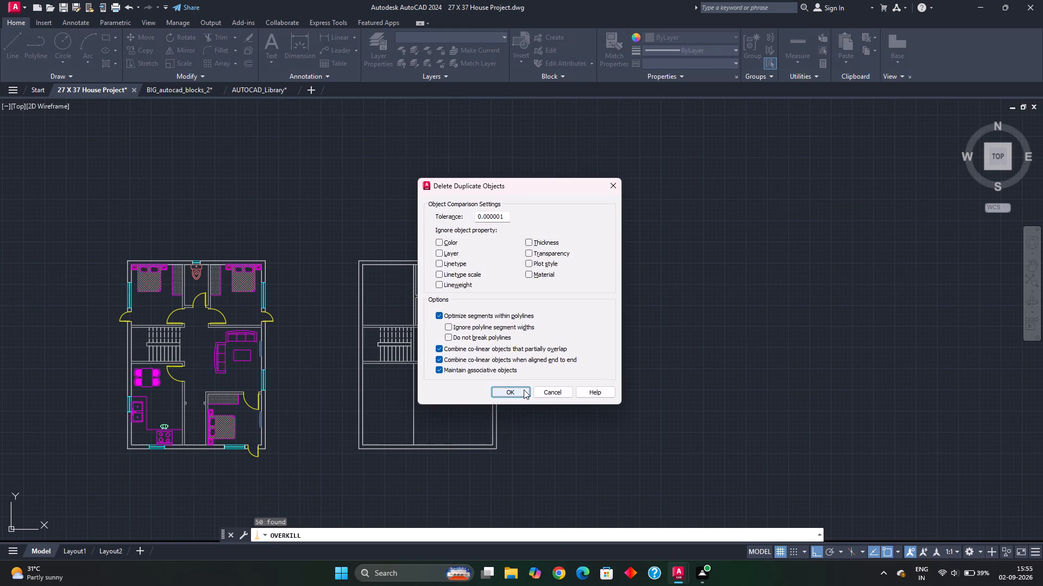
{"action": "left_click", "coordinate": [524, 390]}
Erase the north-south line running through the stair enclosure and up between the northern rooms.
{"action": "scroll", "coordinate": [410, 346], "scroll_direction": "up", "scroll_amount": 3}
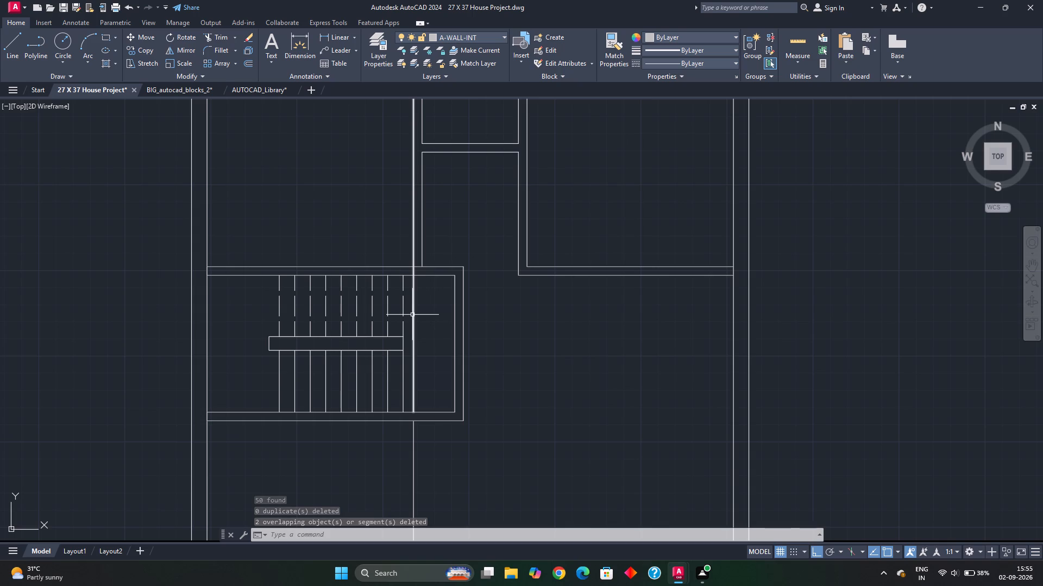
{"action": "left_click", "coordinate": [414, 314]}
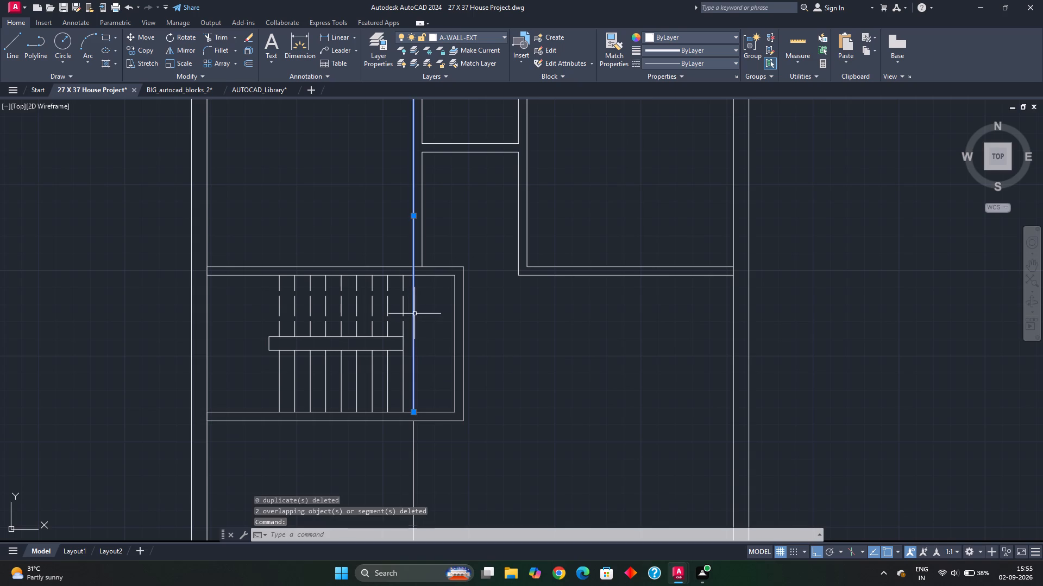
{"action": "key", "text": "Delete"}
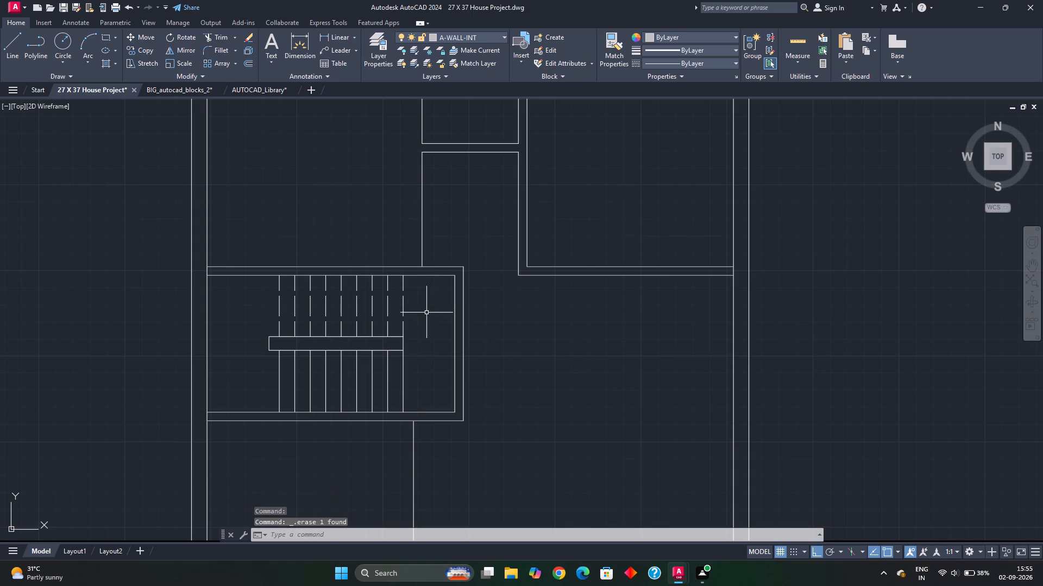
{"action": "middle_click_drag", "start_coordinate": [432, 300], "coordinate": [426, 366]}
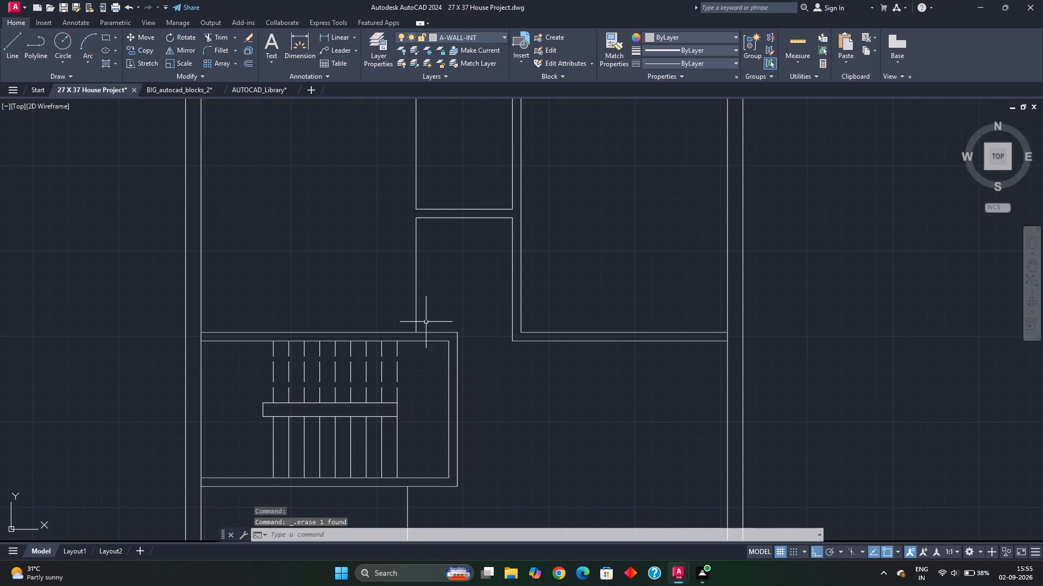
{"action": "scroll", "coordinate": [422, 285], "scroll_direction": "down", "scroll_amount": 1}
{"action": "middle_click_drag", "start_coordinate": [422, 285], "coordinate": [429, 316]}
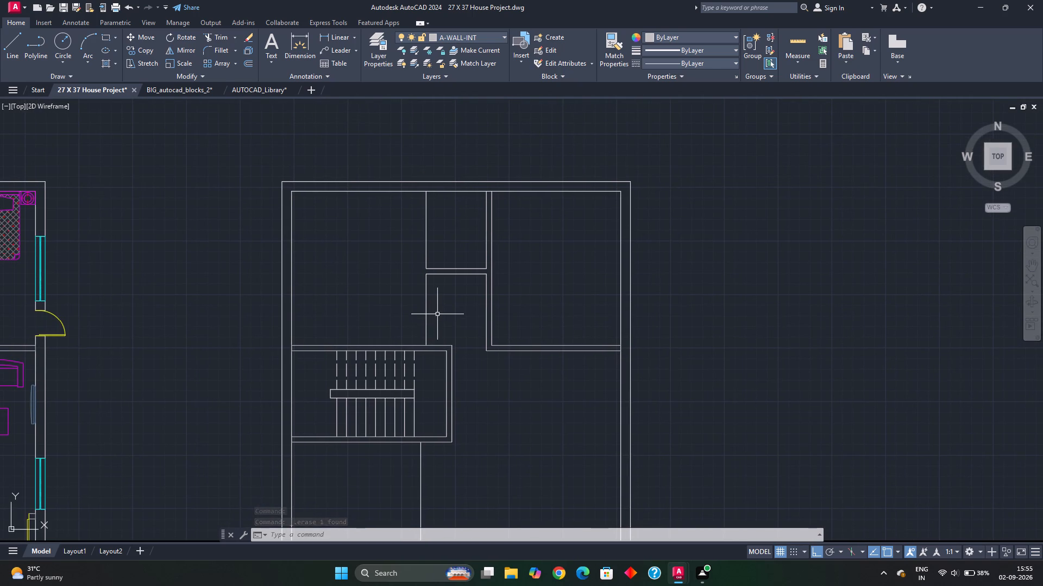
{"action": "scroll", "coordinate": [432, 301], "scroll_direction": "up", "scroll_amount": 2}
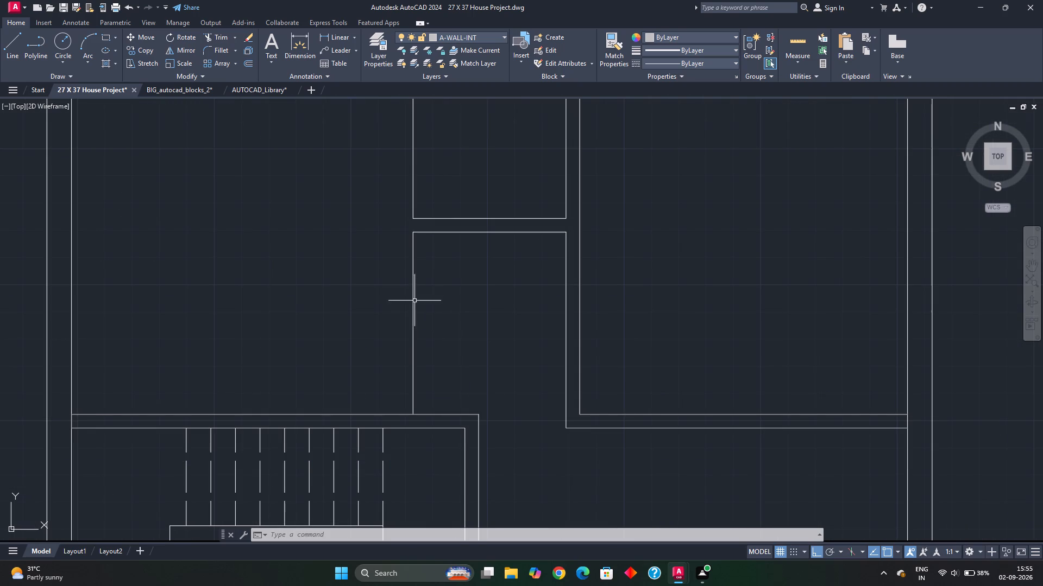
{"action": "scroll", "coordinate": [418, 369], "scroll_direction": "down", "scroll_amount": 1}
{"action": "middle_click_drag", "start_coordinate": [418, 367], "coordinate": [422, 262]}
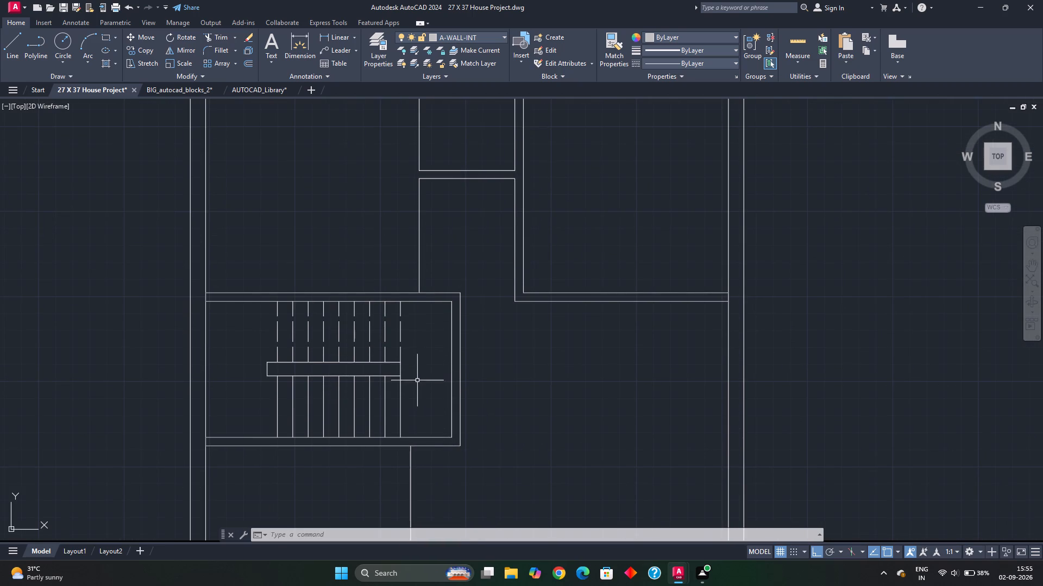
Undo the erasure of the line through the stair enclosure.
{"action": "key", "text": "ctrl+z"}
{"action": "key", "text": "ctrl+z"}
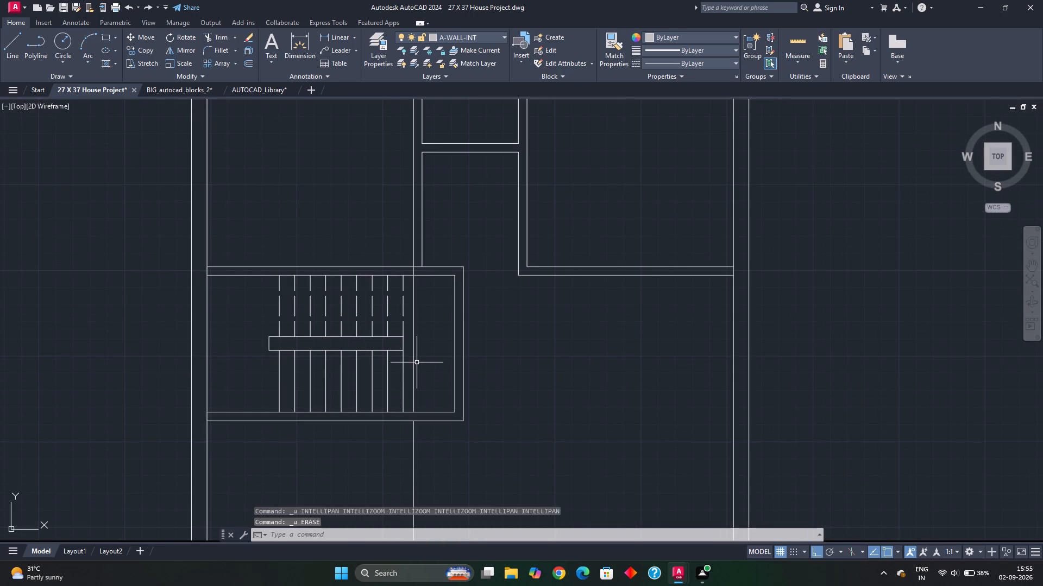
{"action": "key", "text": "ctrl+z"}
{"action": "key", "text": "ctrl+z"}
Erase the north-south line crossing the stair enclosure and continuing north along the partition's west face.
{"action": "scroll", "coordinate": [420, 311], "scroll_direction": "up", "scroll_amount": 2}
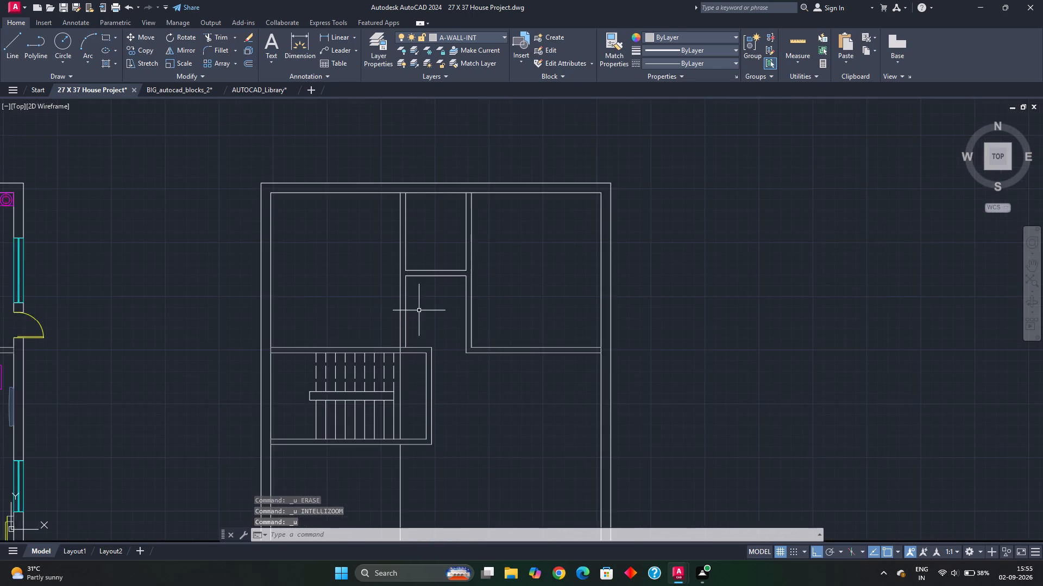
{"action": "scroll", "coordinate": [409, 321], "scroll_direction": "up", "scroll_amount": 3}
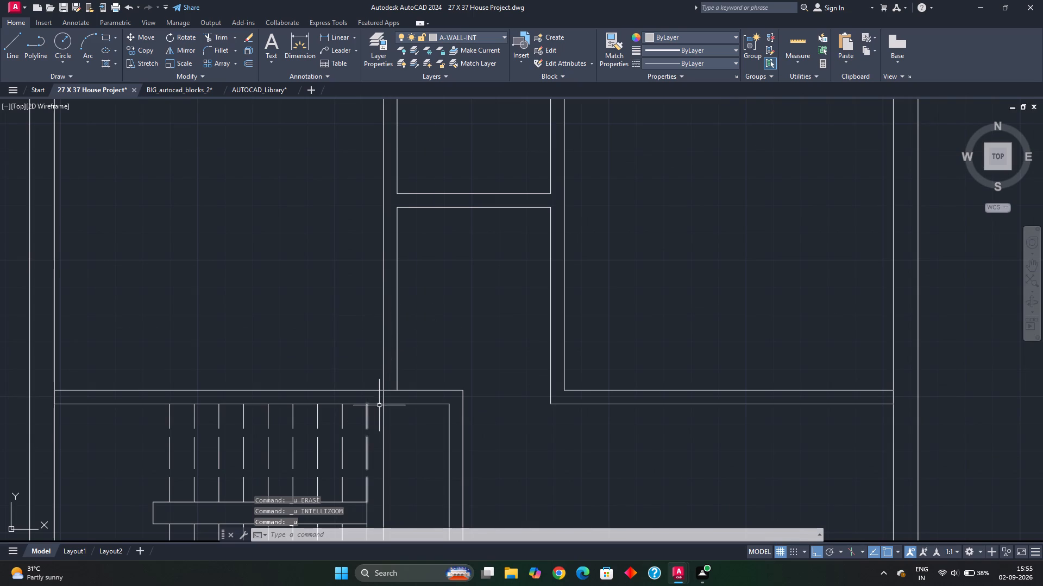
{"action": "left_click", "coordinate": [383, 398]}
{"action": "key", "text": "Delete"}
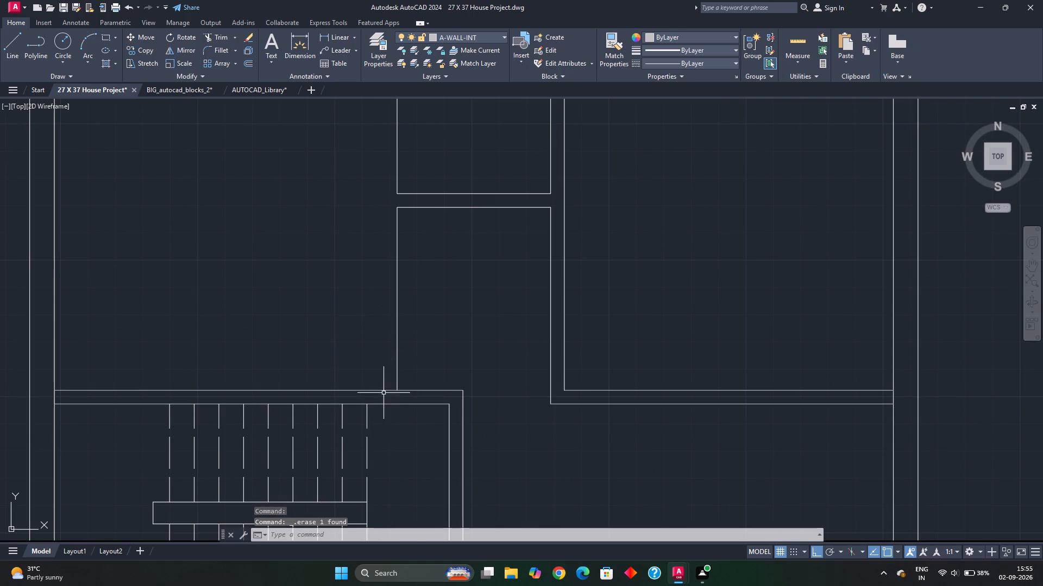
Offset the short north-south line between the stair enclosure and the small northern room 5" to the west.
{"action": "scroll", "coordinate": [405, 424], "scroll_direction": "down", "scroll_amount": 2}
{"action": "middle_click_drag", "start_coordinate": [407, 432], "coordinate": [412, 366]}
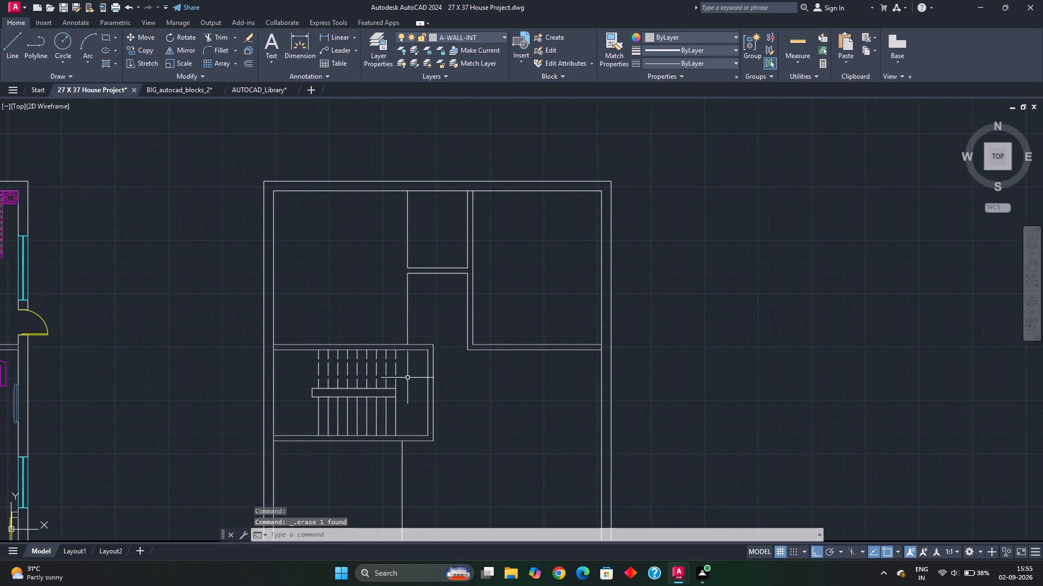
{"action": "middle_click_drag", "start_coordinate": [415, 399], "coordinate": [396, 330]}
{"action": "middle_click_drag", "start_coordinate": [406, 292], "coordinate": [405, 355]}
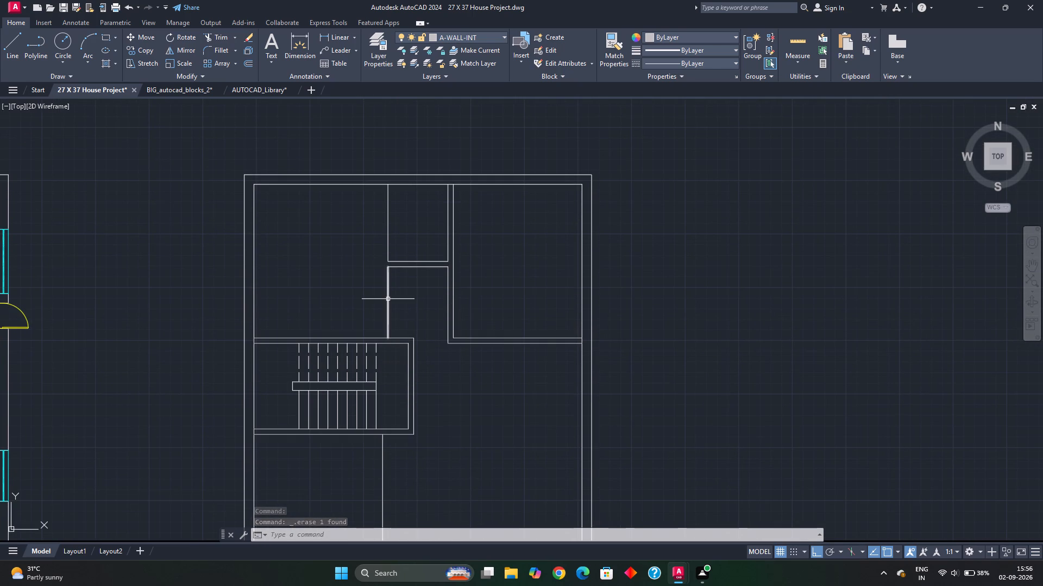
{"action": "left_click", "coordinate": [388, 300]}
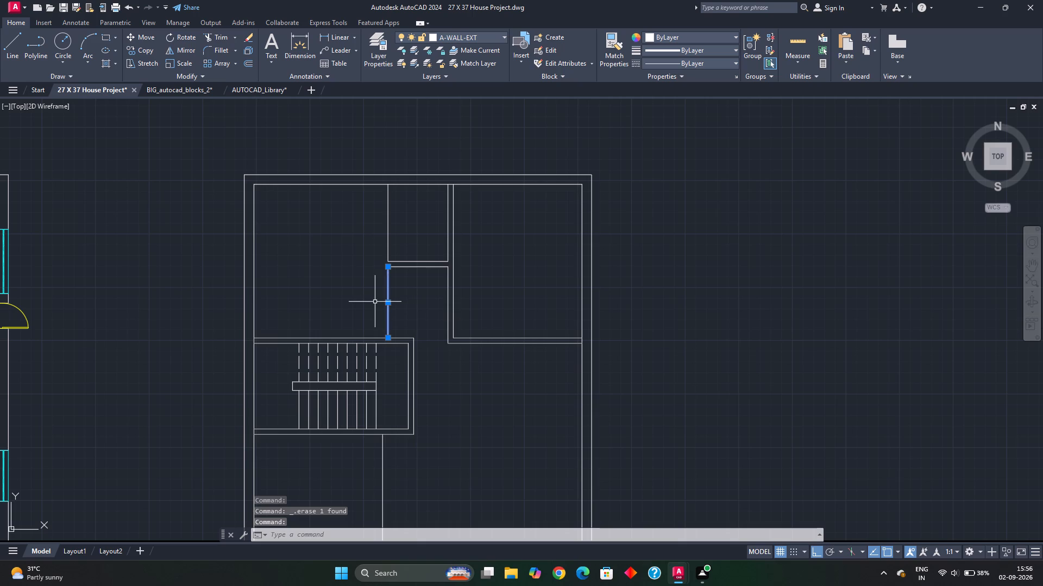
{"action": "key", "text": "o"}
{"action": "key", "text": "Return"}
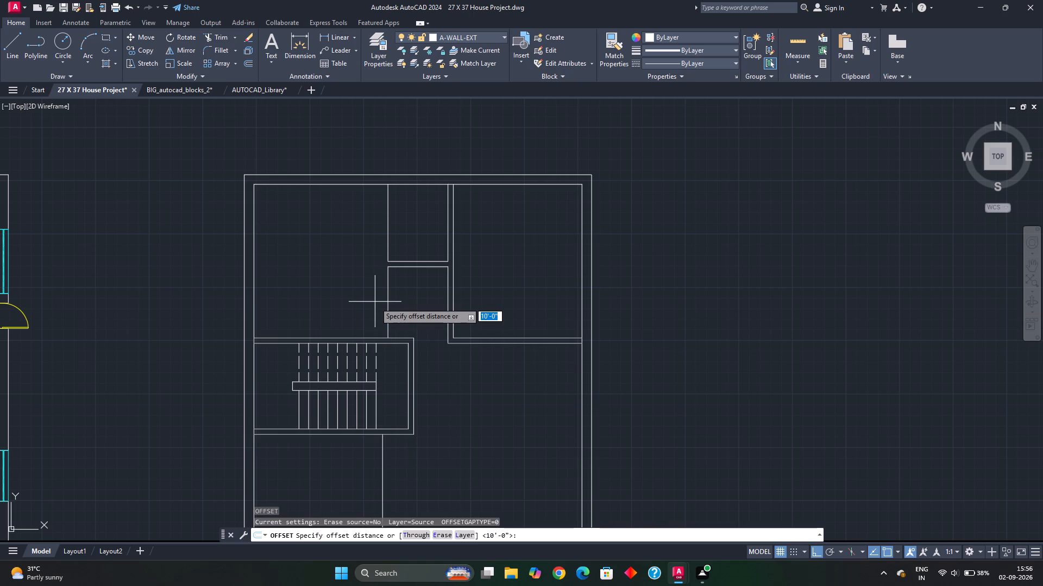
{"action": "key", "text": "5"}
{"action": "key", "text": "shift+quotedbl"}
{"action": "key", "text": "Return"}
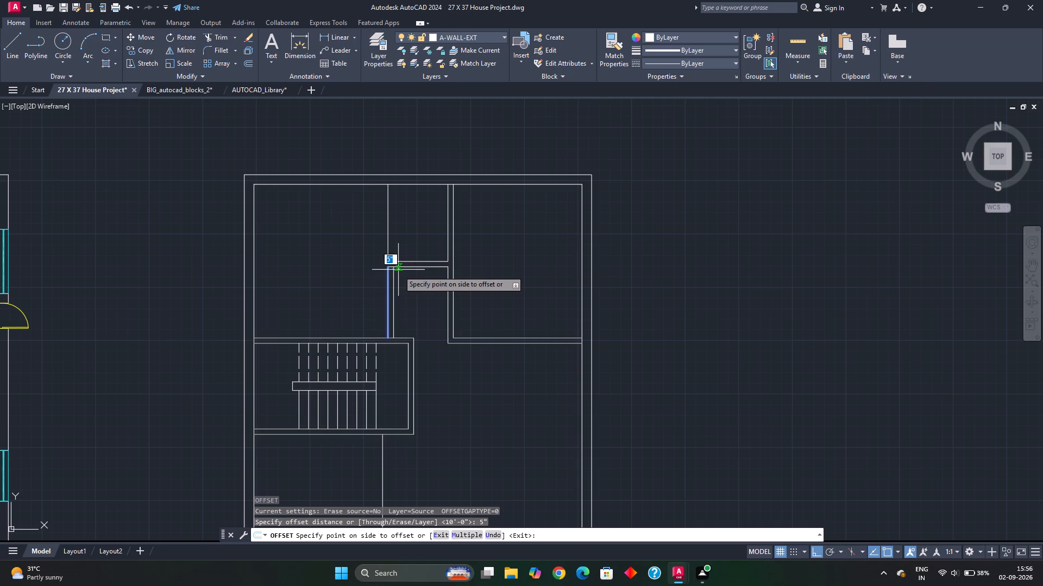
{"action": "left_click", "coordinate": [366, 276]}
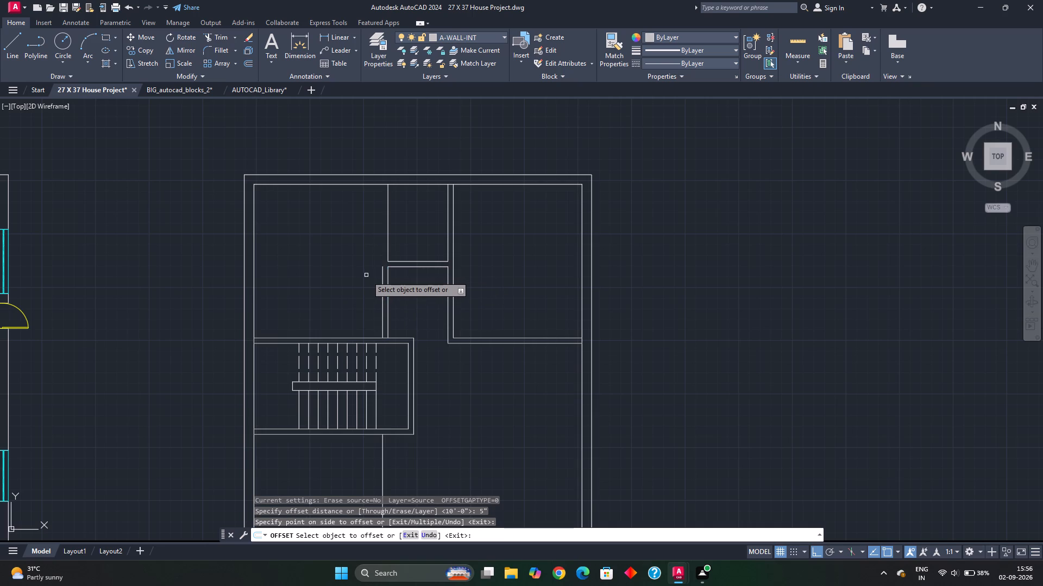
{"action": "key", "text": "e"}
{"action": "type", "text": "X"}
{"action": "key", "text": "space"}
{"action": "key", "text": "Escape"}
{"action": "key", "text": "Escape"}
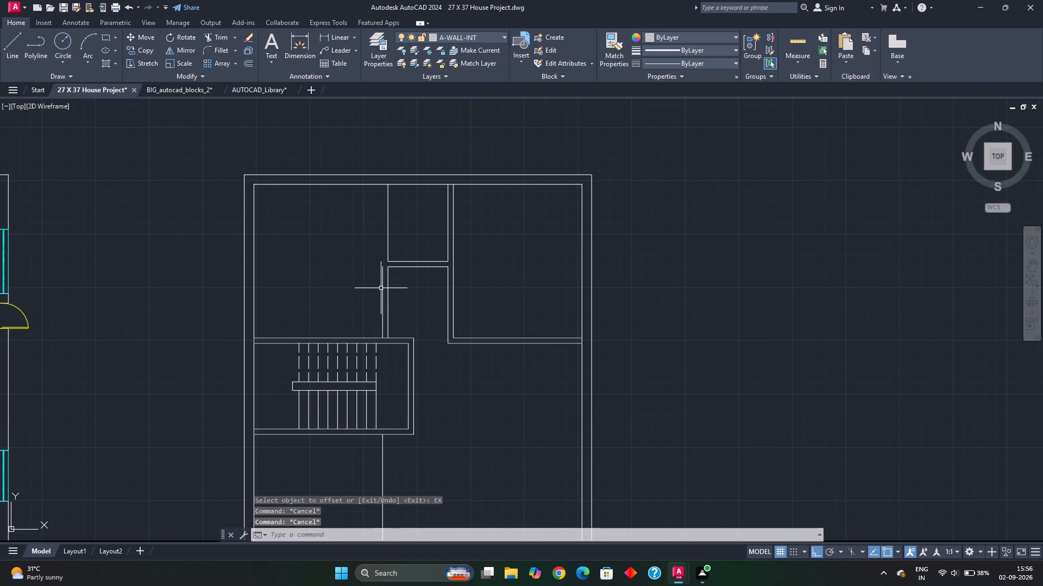
Extend the new offset line, the northwest room's east face, north to the inner face of the north exterior wall.
{"action": "type", "text": "EX"}
{"action": "key", "text": "space"}
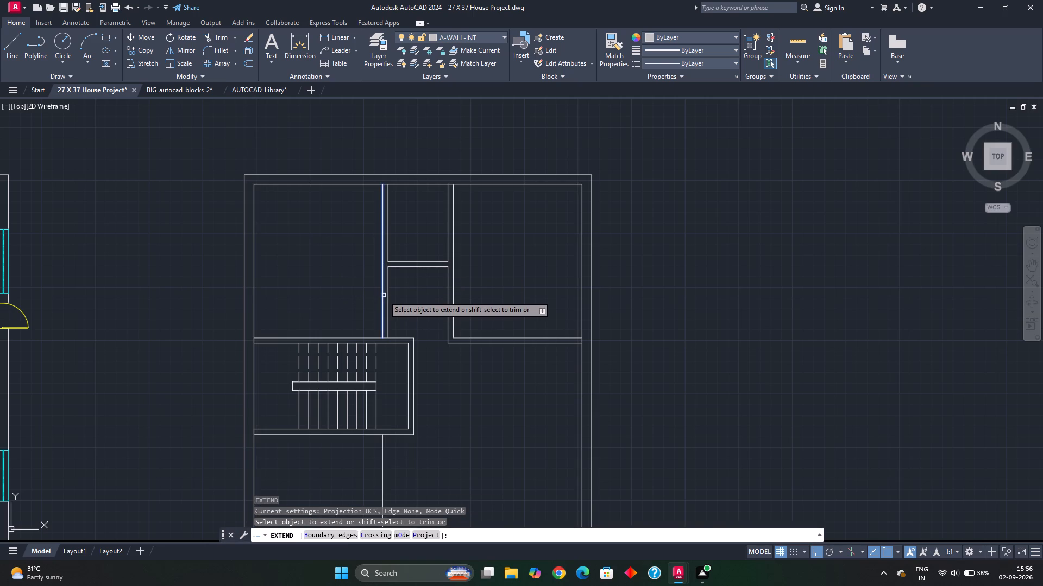
{"action": "left_click", "coordinate": [384, 295]}
{"action": "key", "text": "Escape"}
Offset the north-south line bounding the southwest room 5" to the east to give that partition its thickness.
{"action": "scroll", "coordinate": [429, 373], "scroll_direction": "down", "scroll_amount": 1}
{"action": "middle_click_drag", "start_coordinate": [426, 383], "coordinate": [422, 310]}
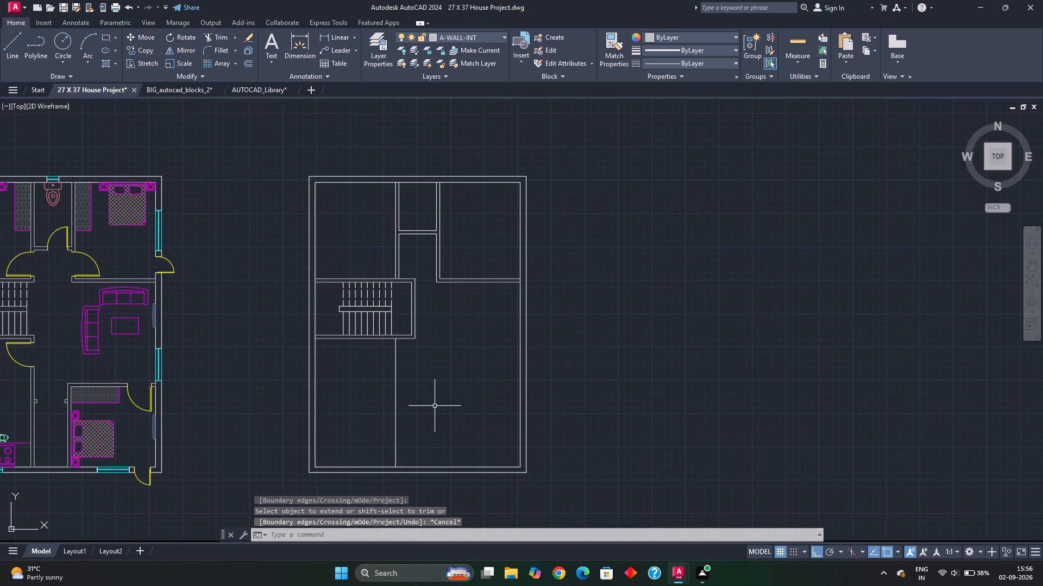
{"action": "middle_click_drag", "start_coordinate": [429, 412], "coordinate": [407, 377]}
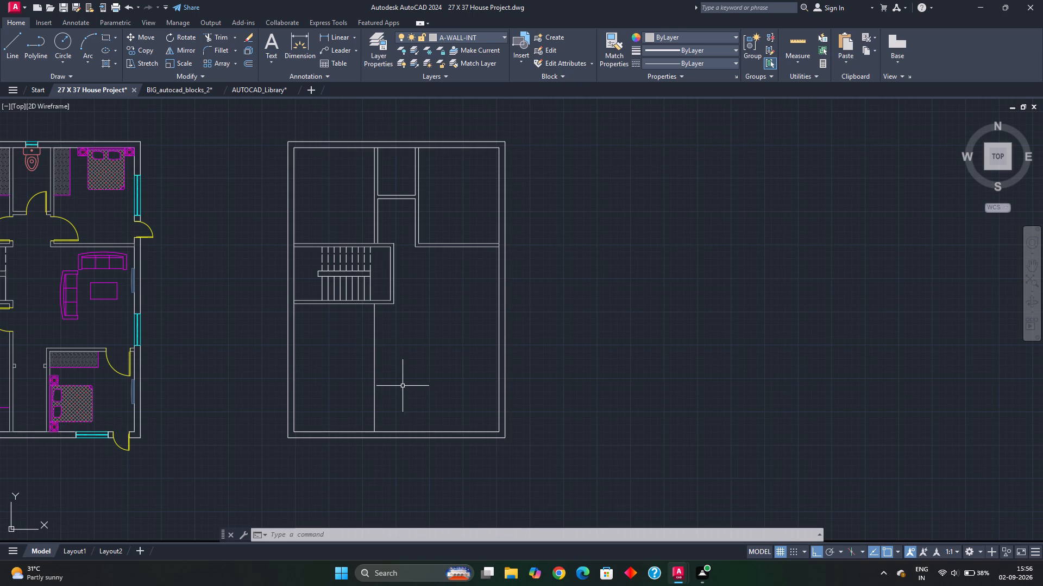
{"action": "left_click", "coordinate": [373, 359]}
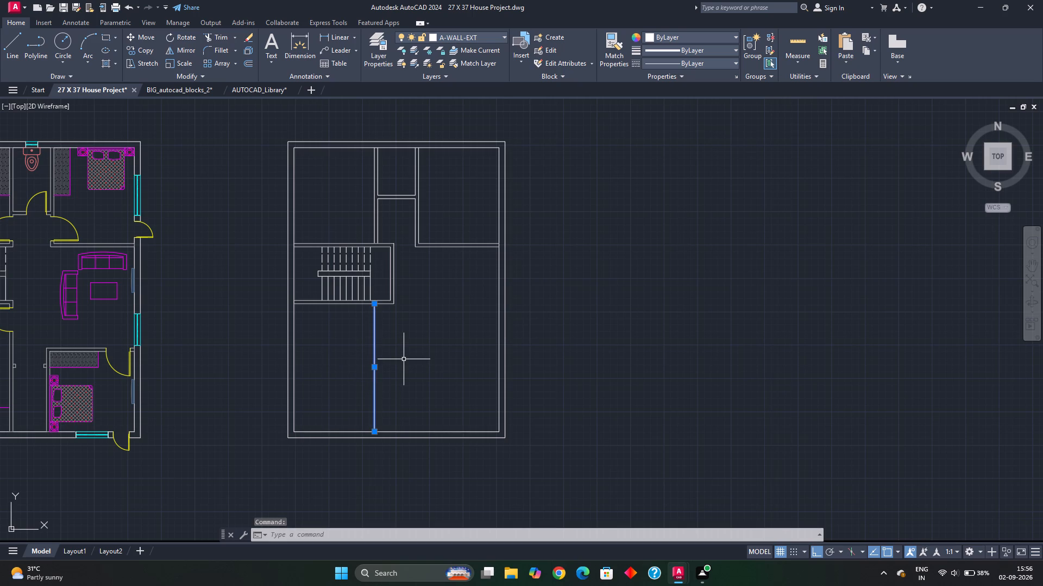
{"action": "key", "text": "o"}
{"action": "key", "text": "Return"}
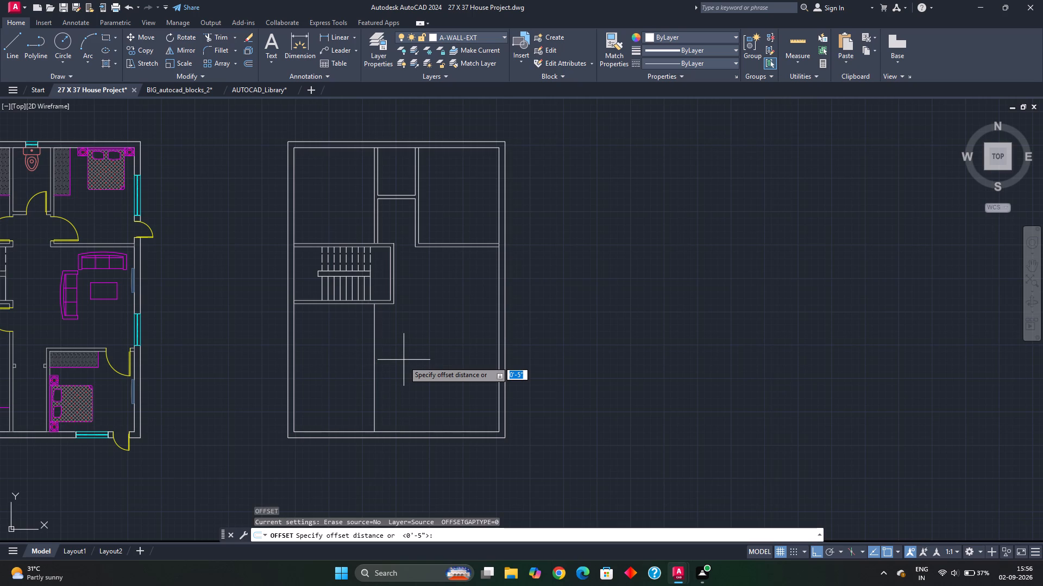
{"action": "key", "text": "Return"}
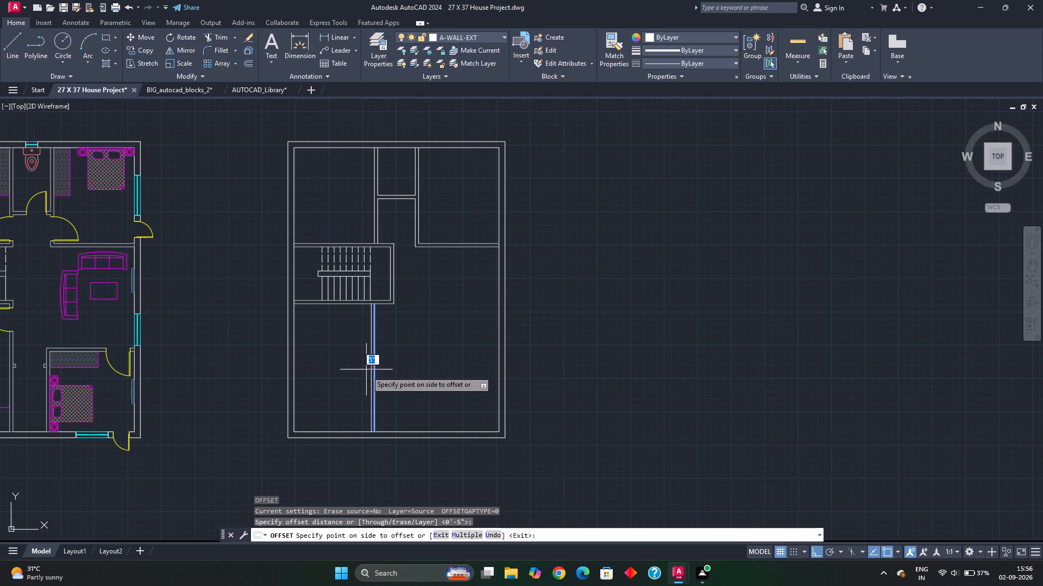
{"action": "left_click", "coordinate": [401, 373]}
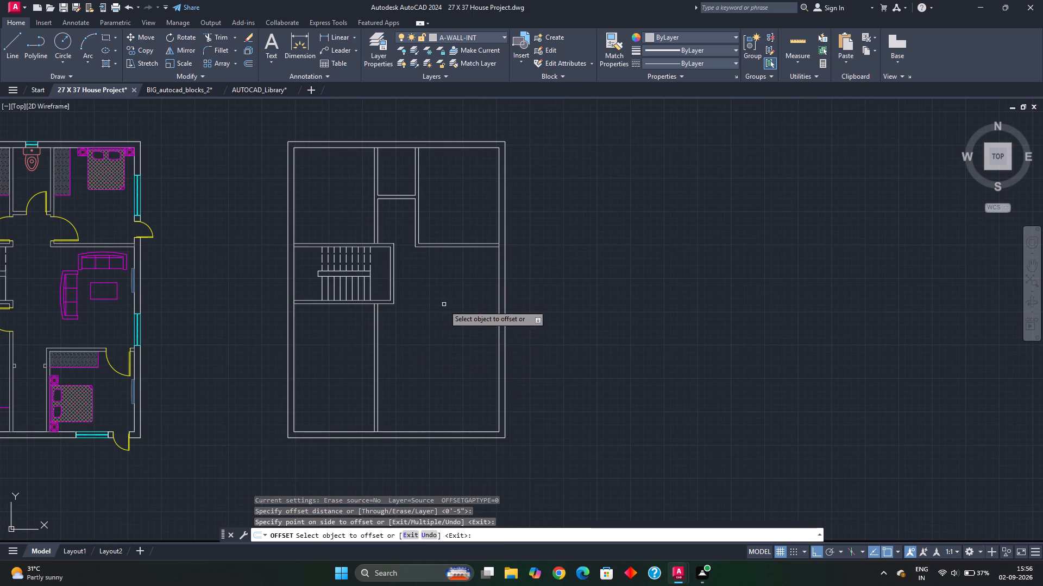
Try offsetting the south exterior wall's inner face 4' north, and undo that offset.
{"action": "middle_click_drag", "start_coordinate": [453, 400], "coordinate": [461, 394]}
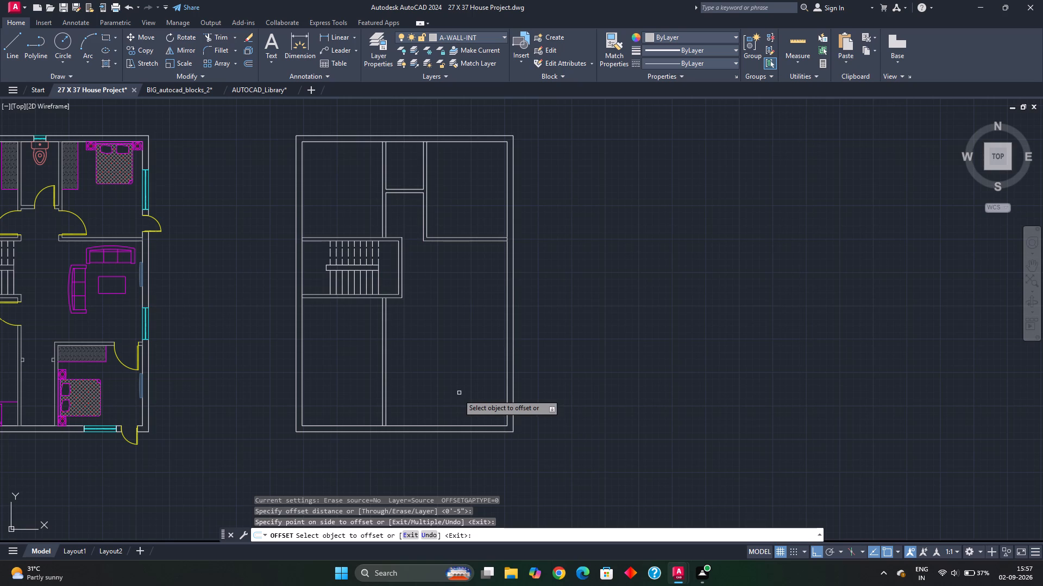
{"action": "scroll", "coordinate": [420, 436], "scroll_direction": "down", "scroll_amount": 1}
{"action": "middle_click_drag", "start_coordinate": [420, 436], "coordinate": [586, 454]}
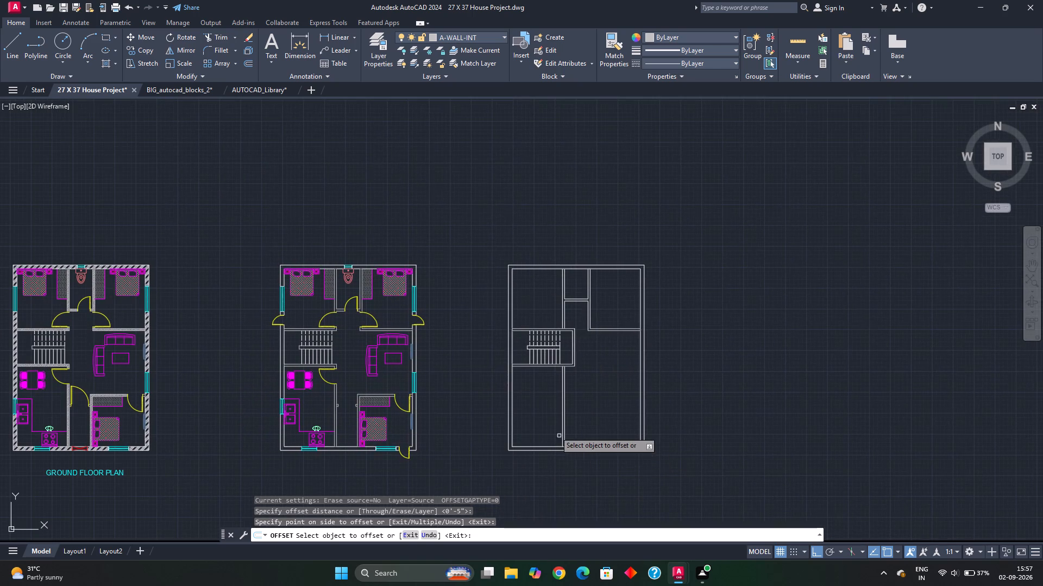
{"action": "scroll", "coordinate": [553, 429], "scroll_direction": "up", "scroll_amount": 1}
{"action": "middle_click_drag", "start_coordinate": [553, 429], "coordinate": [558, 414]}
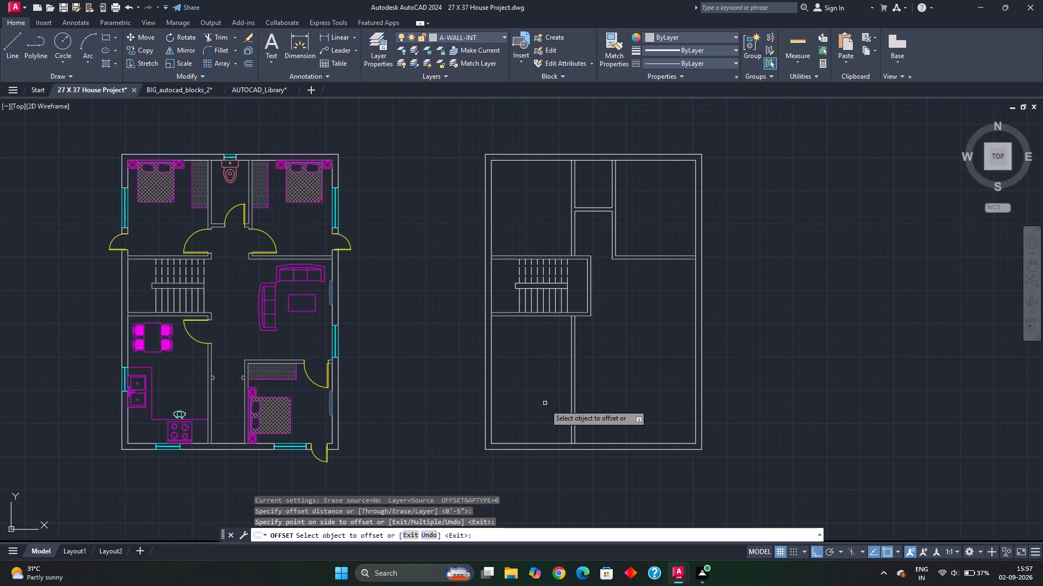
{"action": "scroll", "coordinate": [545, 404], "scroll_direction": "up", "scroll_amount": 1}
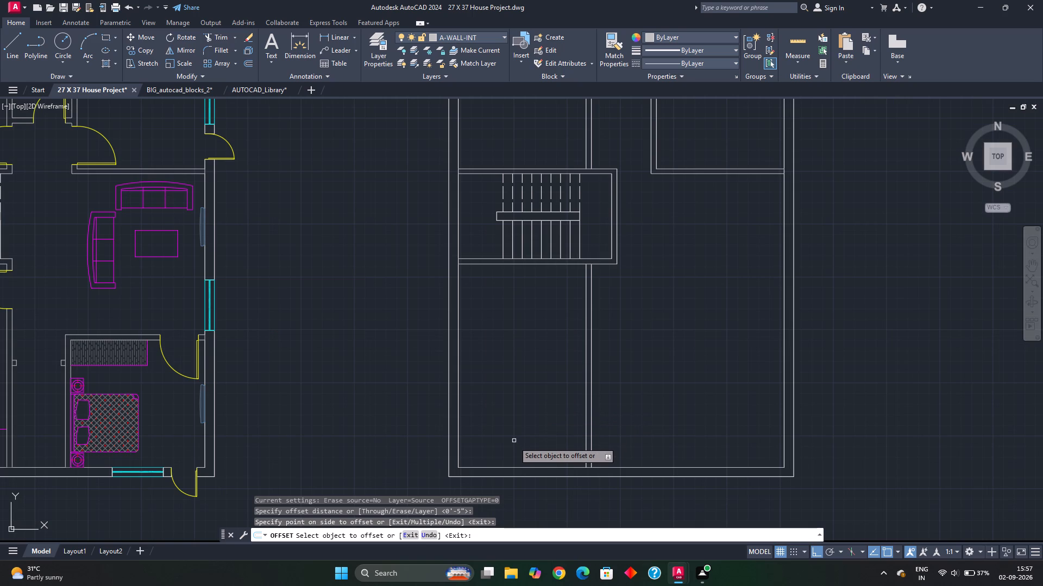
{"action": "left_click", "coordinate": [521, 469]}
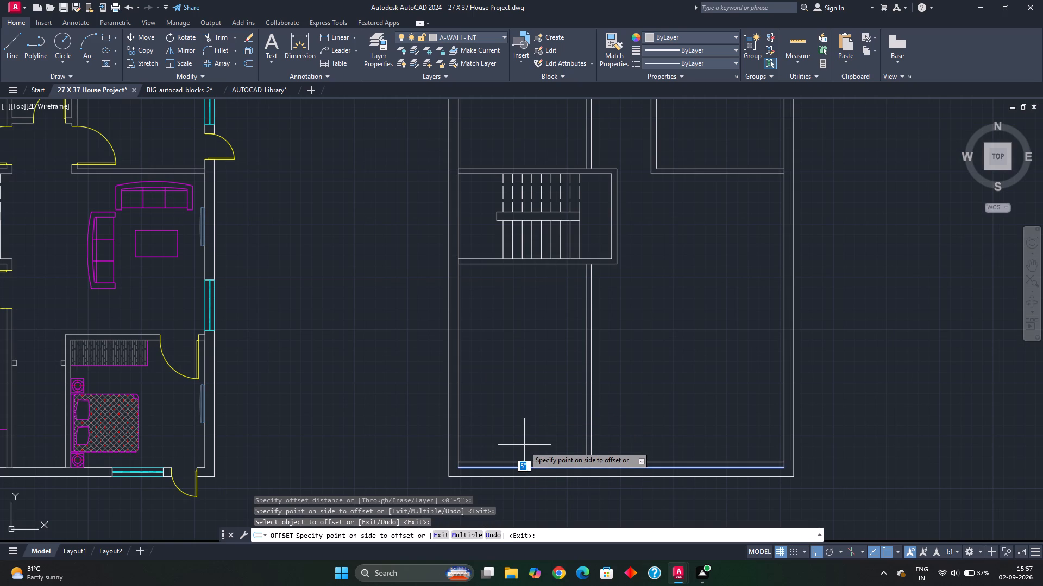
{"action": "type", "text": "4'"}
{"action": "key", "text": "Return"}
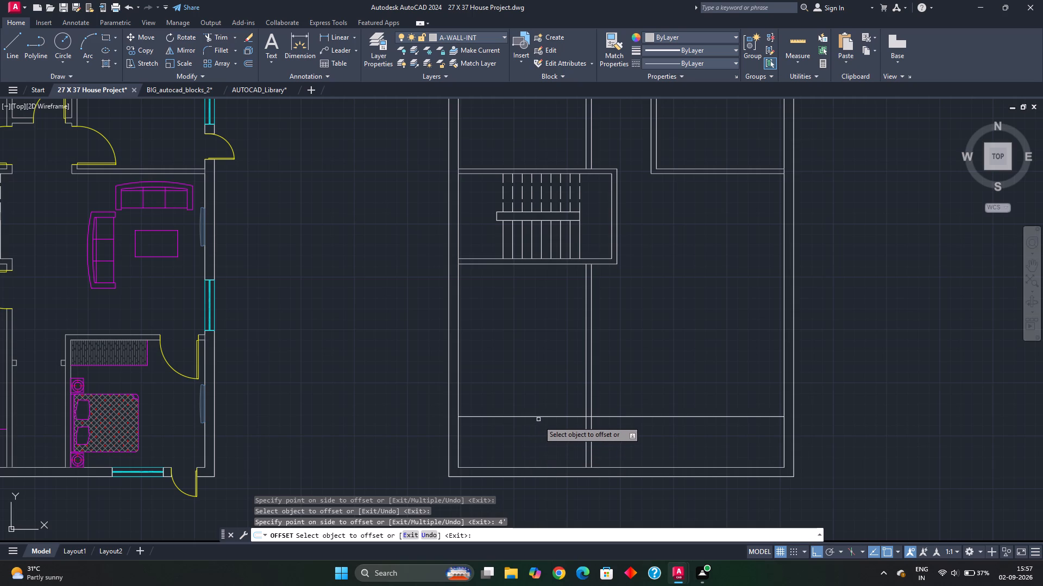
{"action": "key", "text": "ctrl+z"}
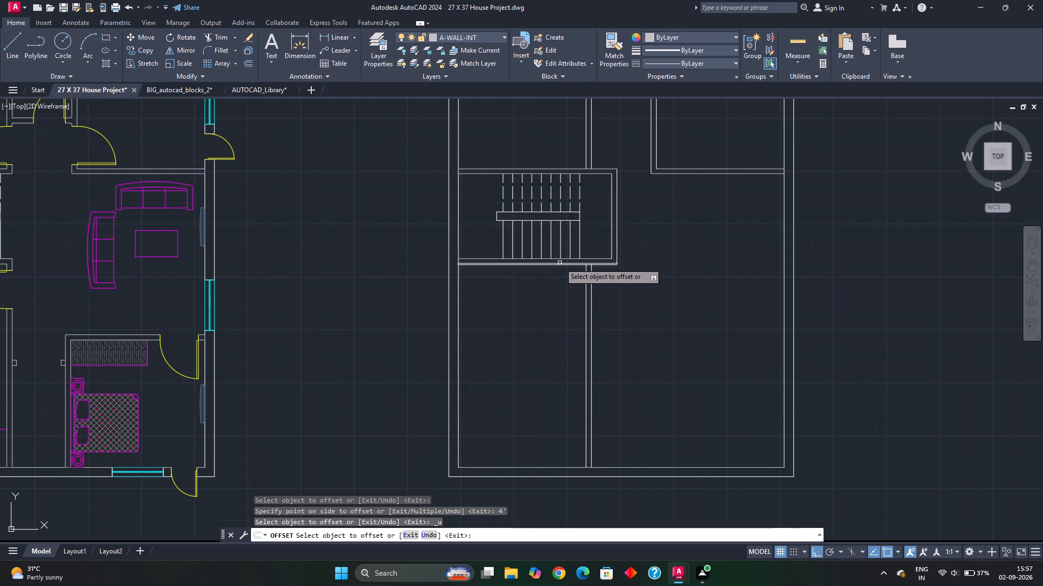
Offset the stair enclosure's south outer face 4' south, and offset the resulting line another 5" south to form a wall.
{"action": "left_click", "coordinate": [558, 265]}
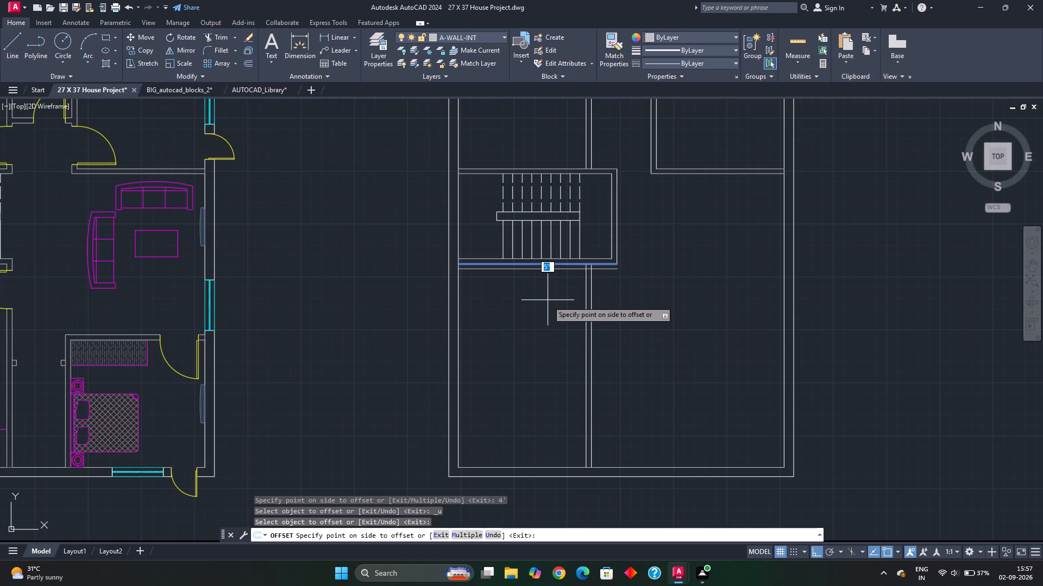
{"action": "type", "text": "4'"}
{"action": "key", "text": "Return"}
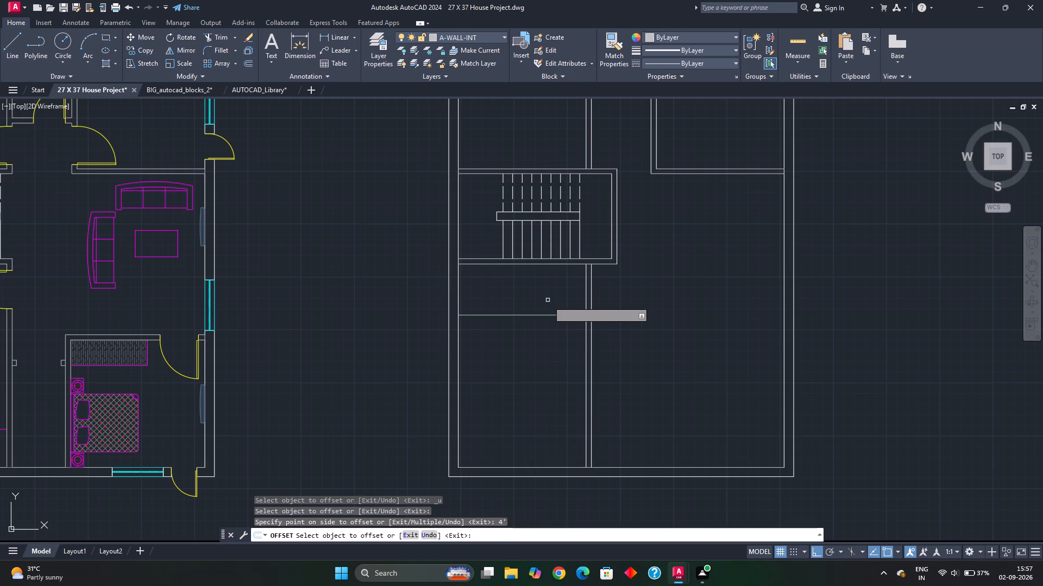
{"action": "left_click", "coordinate": [545, 316]}
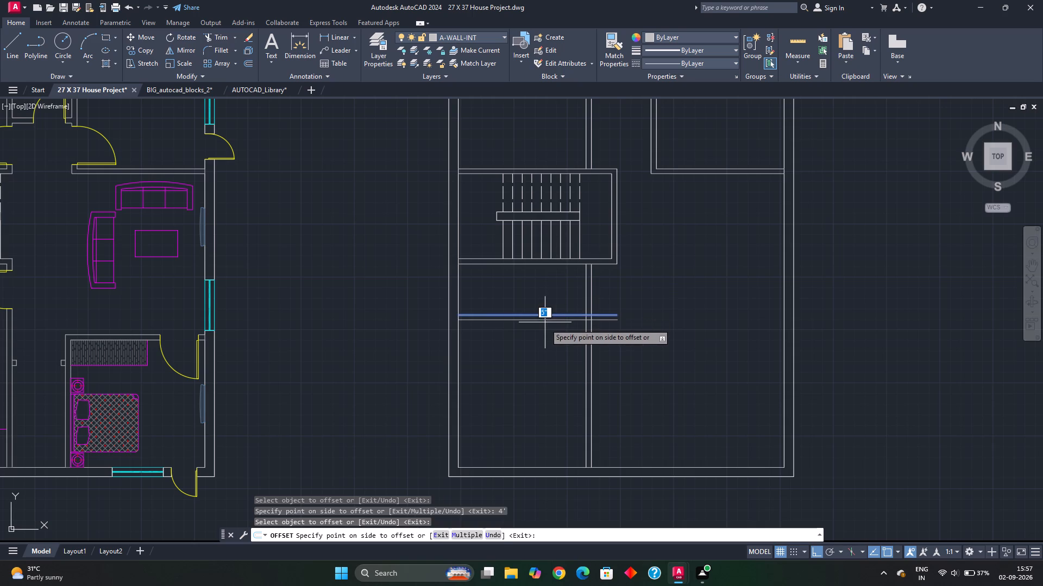
{"action": "left_click", "coordinate": [545, 323]}
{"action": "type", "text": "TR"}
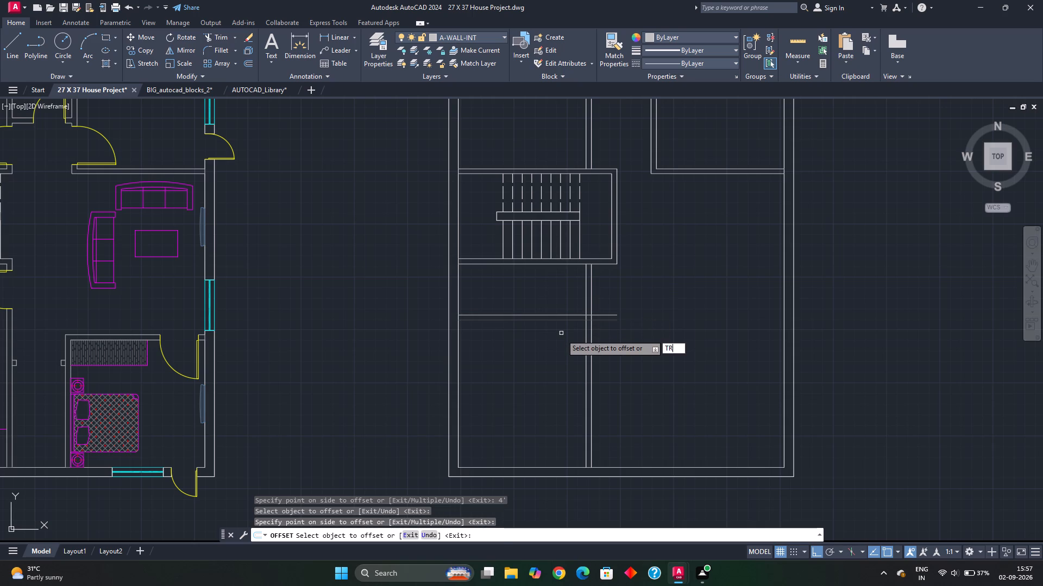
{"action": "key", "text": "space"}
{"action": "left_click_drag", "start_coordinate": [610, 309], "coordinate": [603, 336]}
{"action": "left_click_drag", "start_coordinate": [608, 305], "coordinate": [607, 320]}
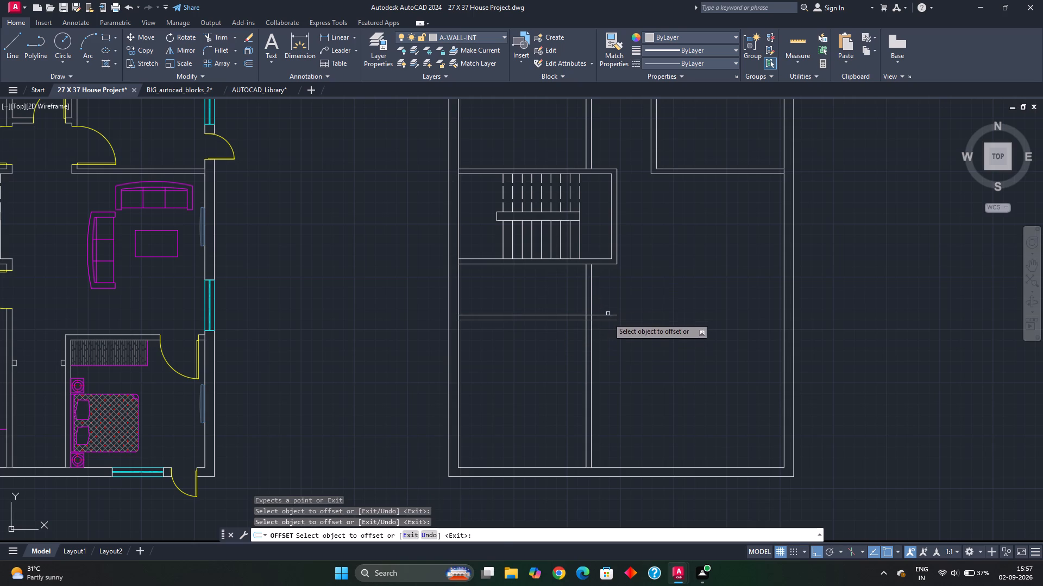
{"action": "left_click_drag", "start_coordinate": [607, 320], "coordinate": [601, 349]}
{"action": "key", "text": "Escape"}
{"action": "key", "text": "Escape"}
Trim the new east-west wall and the north-south partition to a clean L-shaped corner, removing the partition between it and the stair enclosure.
{"action": "type", "text": "TR"}
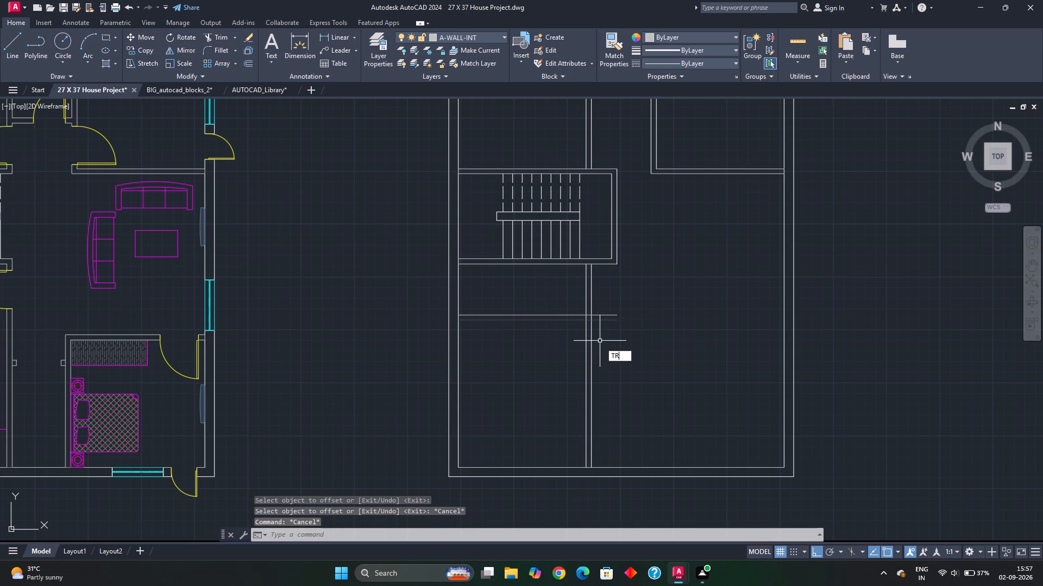
{"action": "key", "text": "space"}
{"action": "left_click_drag", "start_coordinate": [610, 303], "coordinate": [604, 340]}
{"action": "scroll", "coordinate": [601, 324], "scroll_direction": "up", "scroll_amount": 2}
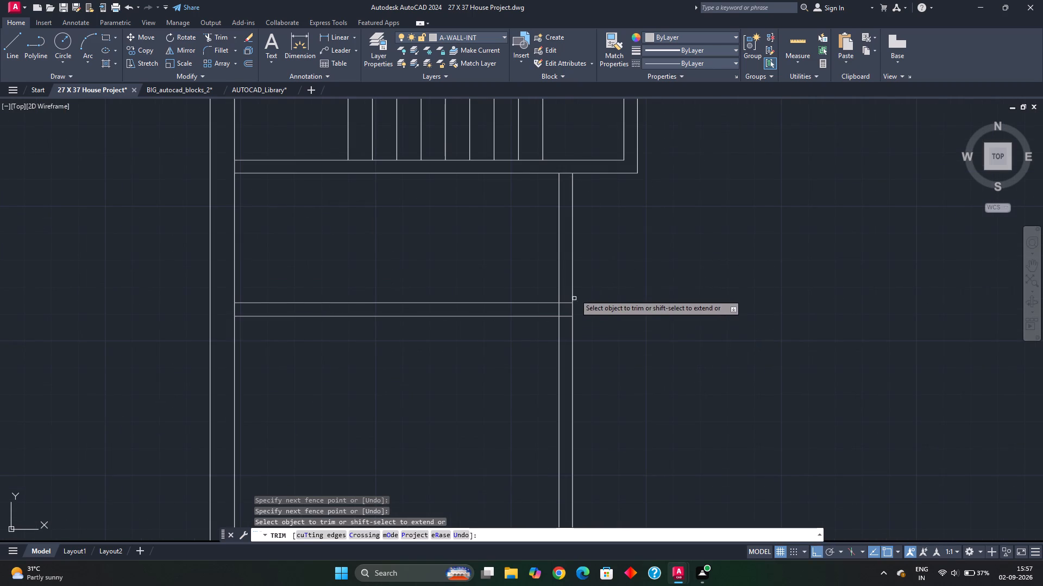
{"action": "left_click_drag", "start_coordinate": [583, 280], "coordinate": [532, 284]}
{"action": "left_click_drag", "start_coordinate": [560, 309], "coordinate": [559, 309]}
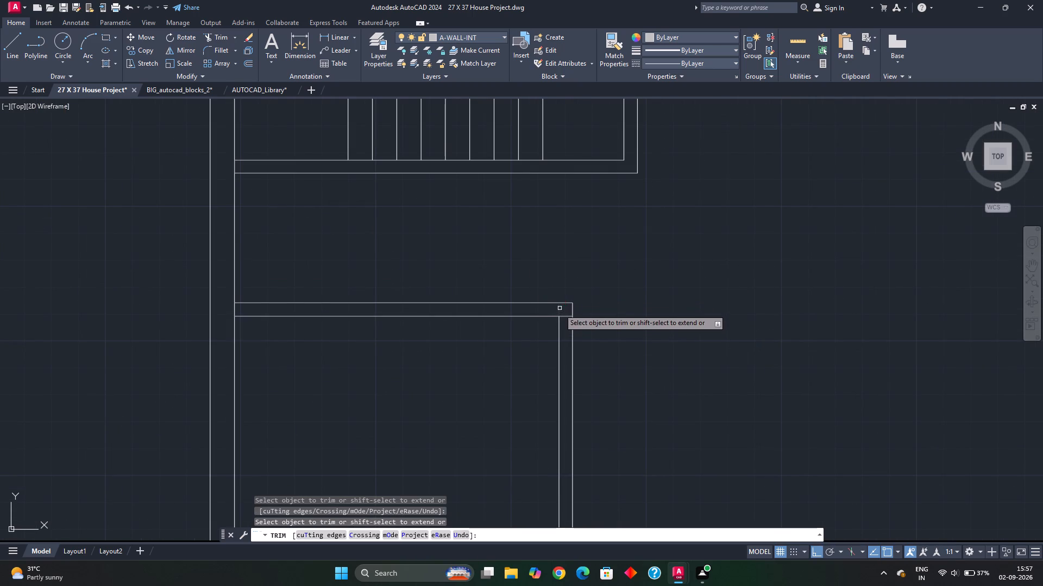
{"action": "left_click_drag", "start_coordinate": [559, 309], "coordinate": [568, 321]}
{"action": "left_click_drag", "start_coordinate": [566, 315], "coordinate": [565, 323]}
{"action": "key", "text": "Escape"}
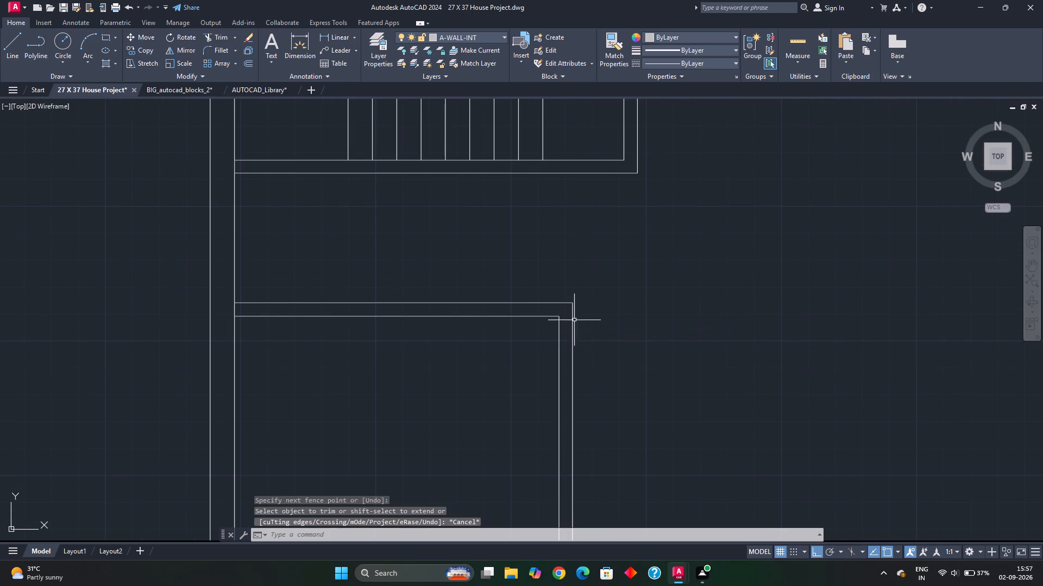
Quick-measure the inside width and length of the southwest room.
{"action": "left_click", "coordinate": [805, 47]}
{"action": "scroll", "coordinate": [445, 421], "scroll_direction": "down", "scroll_amount": 1}
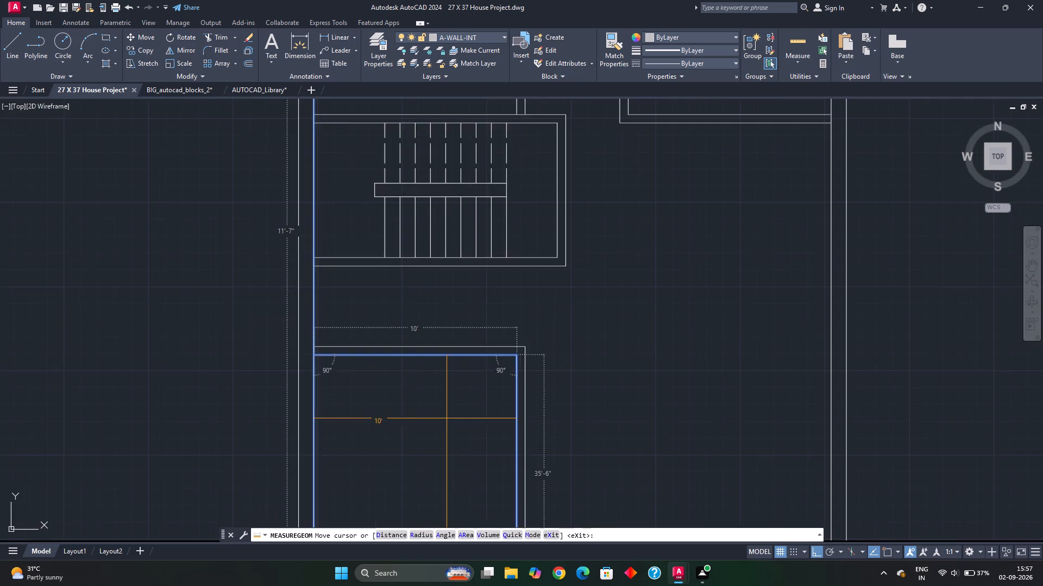
{"action": "middle_click_drag", "start_coordinate": [445, 421], "coordinate": [453, 345]}
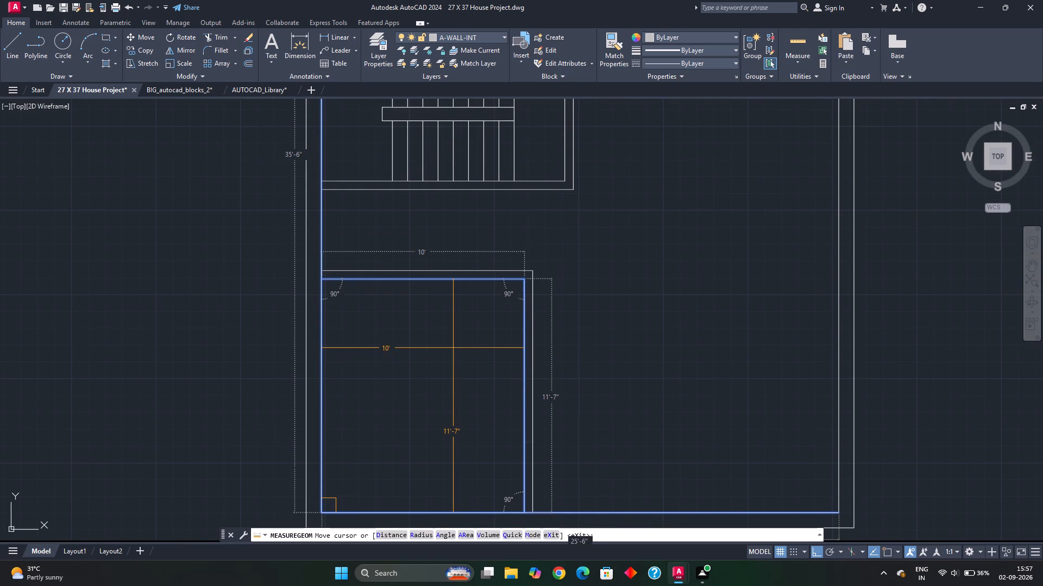
{"action": "key", "text": "Escape"}
Quick-measure the passage between the stair enclosure and the southwest room.
{"action": "scroll", "coordinate": [449, 358], "scroll_direction": "down", "scroll_amount": 1}
{"action": "middle_click_drag", "start_coordinate": [447, 363], "coordinate": [447, 333]}
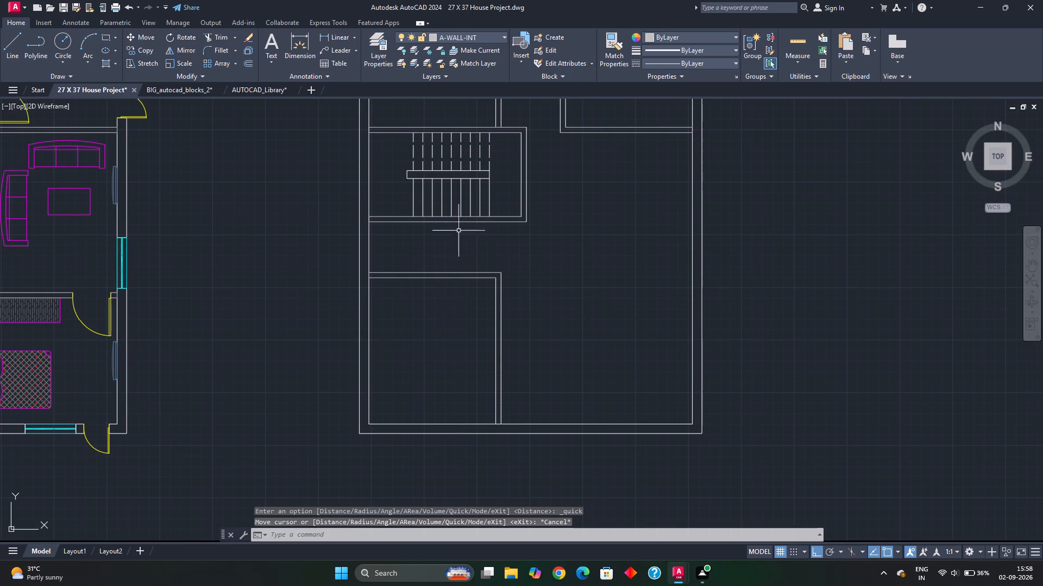
{"action": "left_click", "coordinate": [787, 40]}
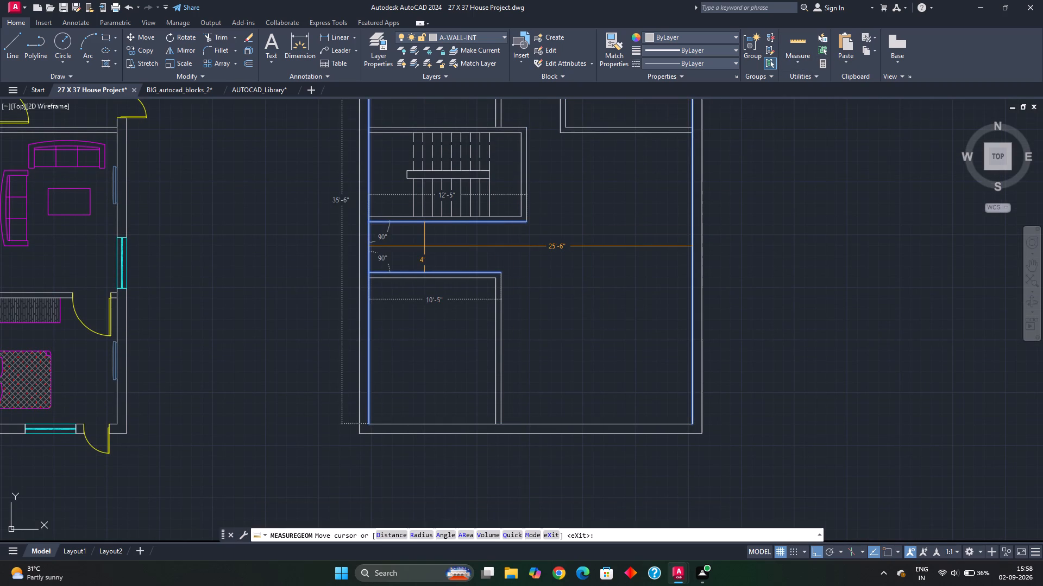
Undo back through the southwest room's passage wall, its trims and the partition's second face, leaving a single partition line south of the stairs.
{"action": "key", "text": "Escape"}
{"action": "key", "text": "ctrl+z"}
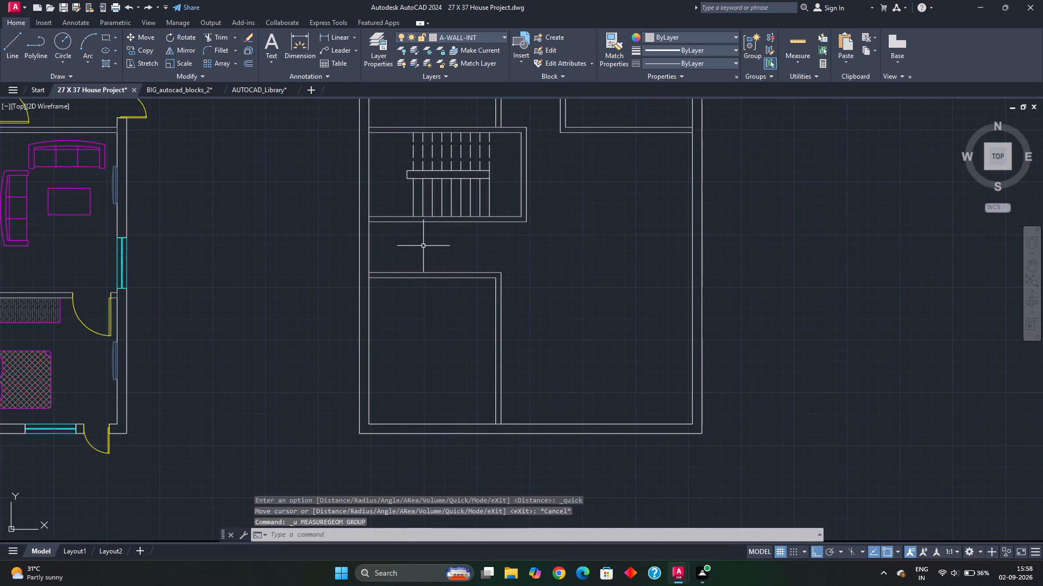
{"action": "key", "text": "ctrl+z"}
{"action": "key", "text": "ctrl+z"}
{"action": "key", "text": "ctrl+z"}
{"action": "key", "text": "ctrl+z"}
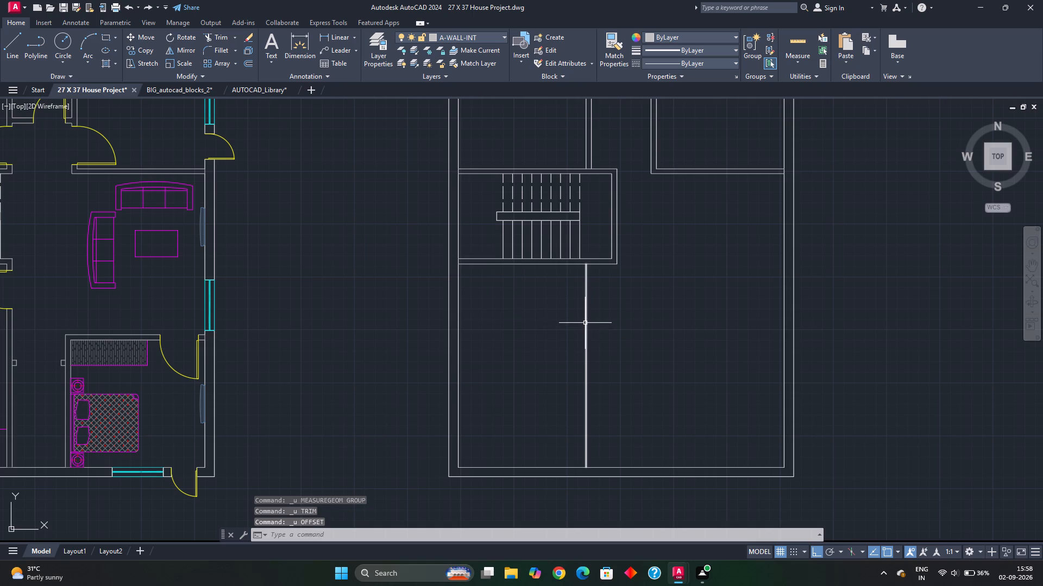
{"action": "key", "text": "ctrl+y"}
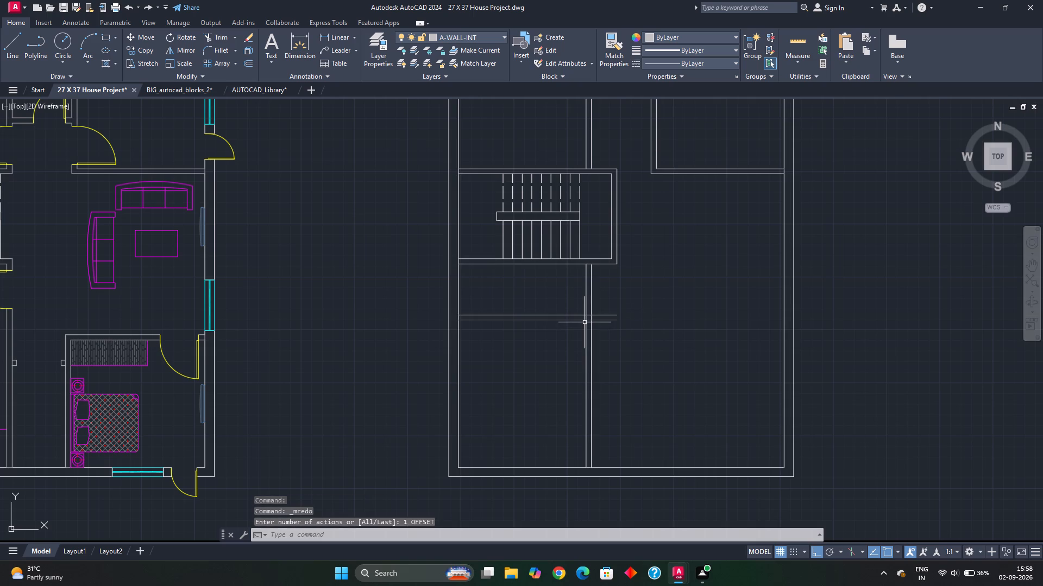
{"action": "key", "text": "ctrl+z"}
{"action": "key", "text": "ctrl+z"}
Offset the north-south partition line south of the stair enclosure 5" to the east.
{"action": "scroll", "coordinate": [410, 444], "scroll_direction": "down", "scroll_amount": 2}
{"action": "middle_click_drag", "start_coordinate": [412, 414], "coordinate": [433, 339]}
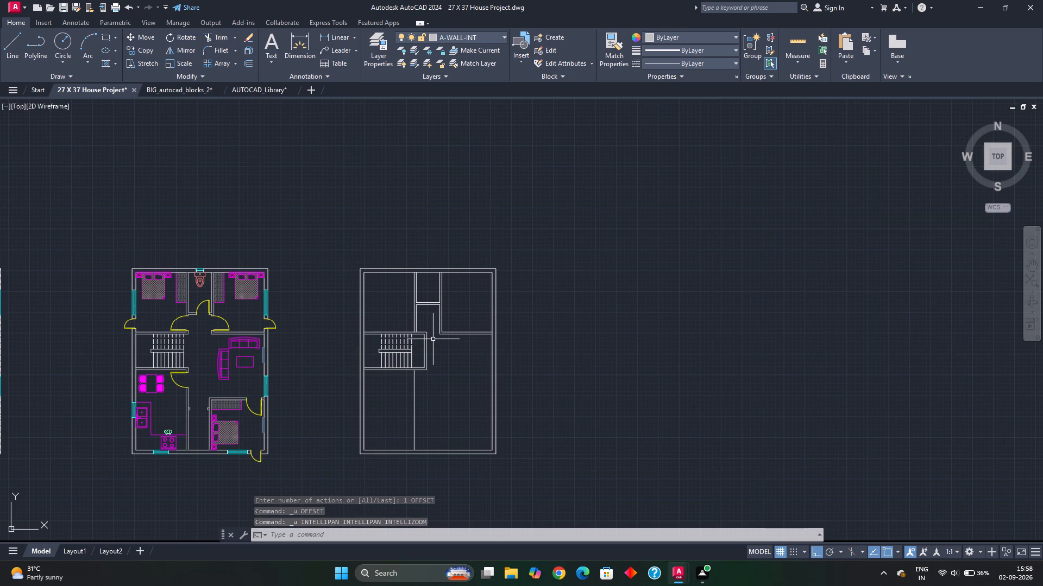
{"action": "scroll", "coordinate": [411, 425], "scroll_direction": "up", "scroll_amount": 2}
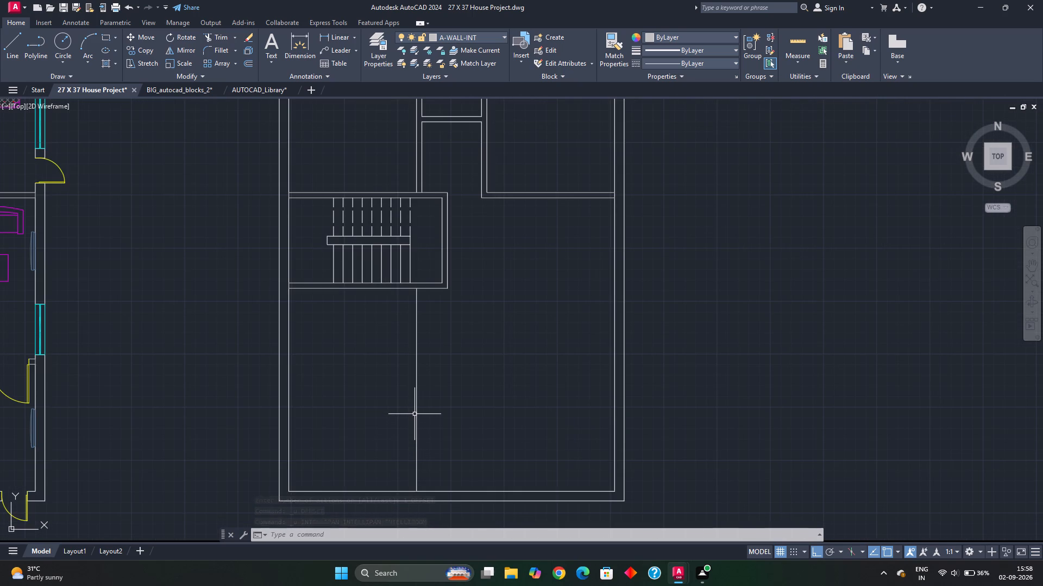
{"action": "left_click", "coordinate": [418, 405]}
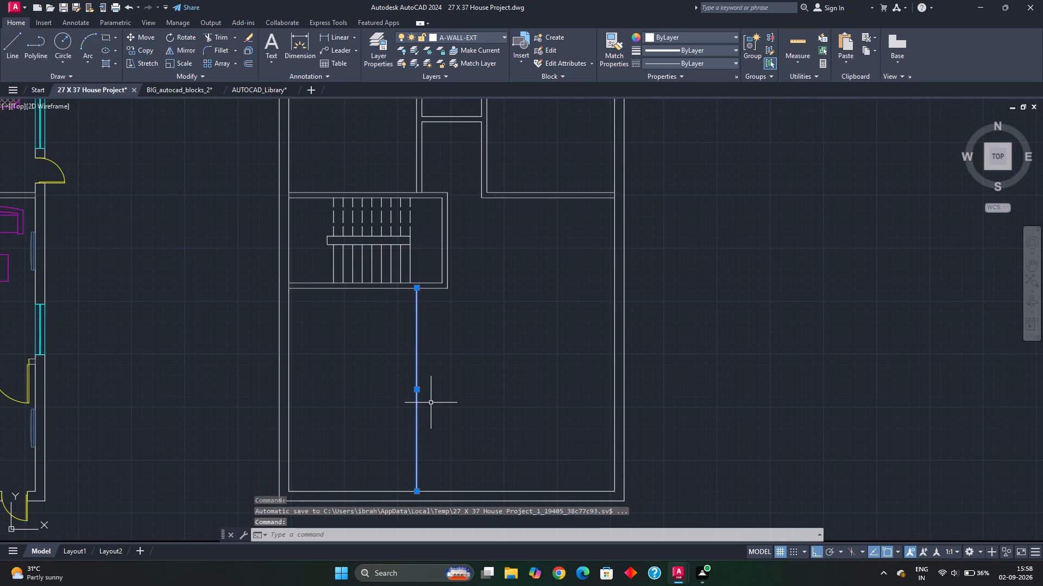
{"action": "key", "text": "o"}
{"action": "key", "text": "Return"}
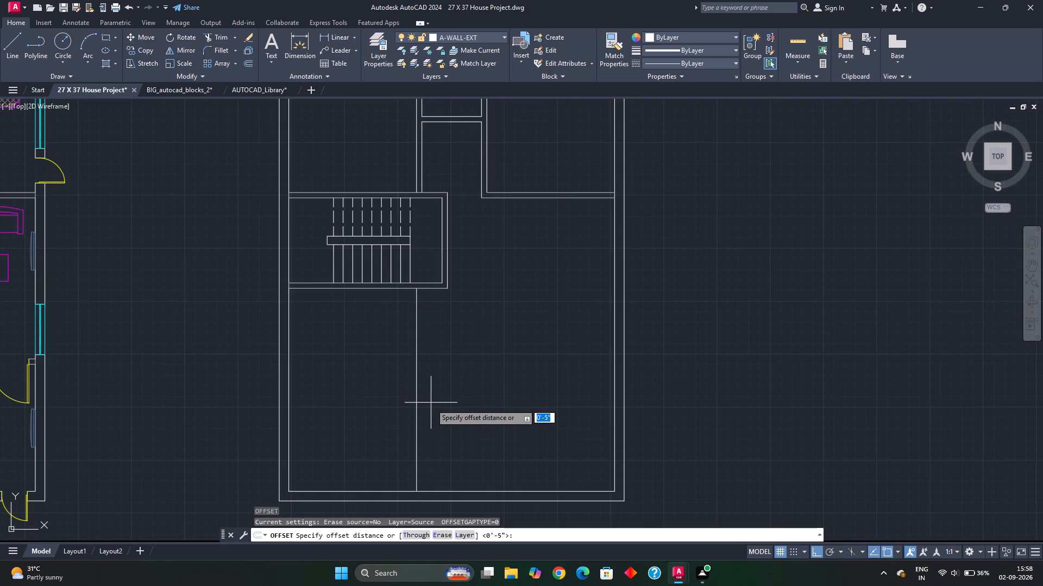
{"action": "key", "text": "Return"}
{"action": "left_click", "coordinate": [431, 404]}
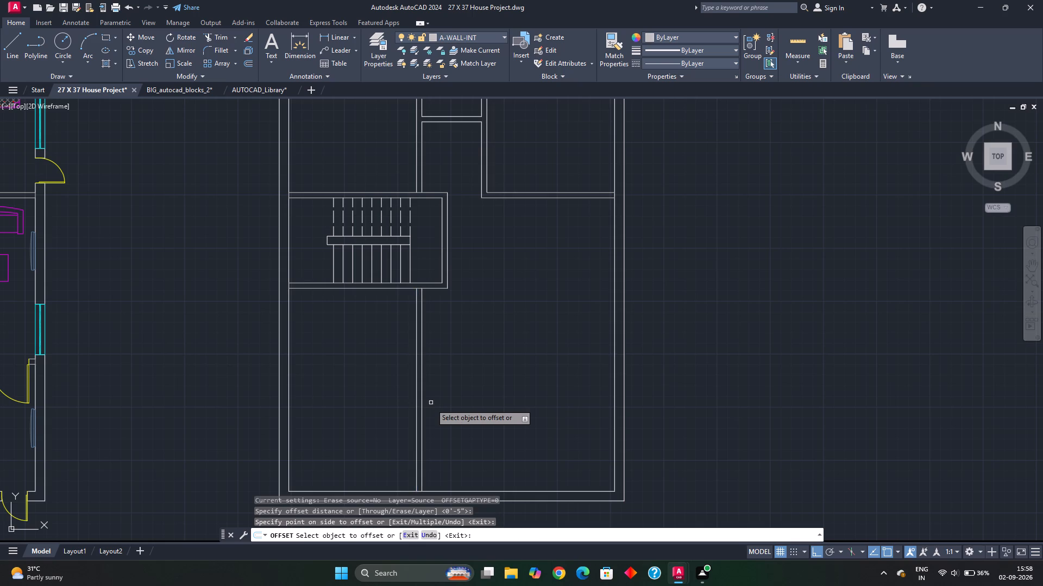
Offset the south exterior wall's inner face 5' north, and offset the resulting line another 5" north to form a wall.
{"action": "middle_click_drag", "start_coordinate": [463, 432], "coordinate": [458, 380]}
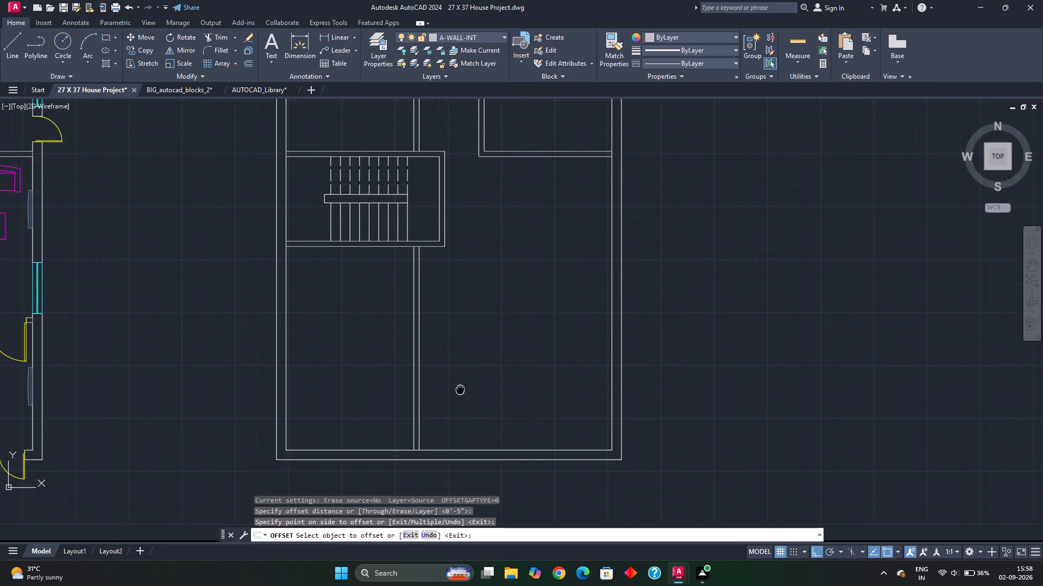
{"action": "middle_click_drag", "start_coordinate": [458, 380], "coordinate": [453, 361]}
{"action": "left_click", "coordinate": [485, 423]}
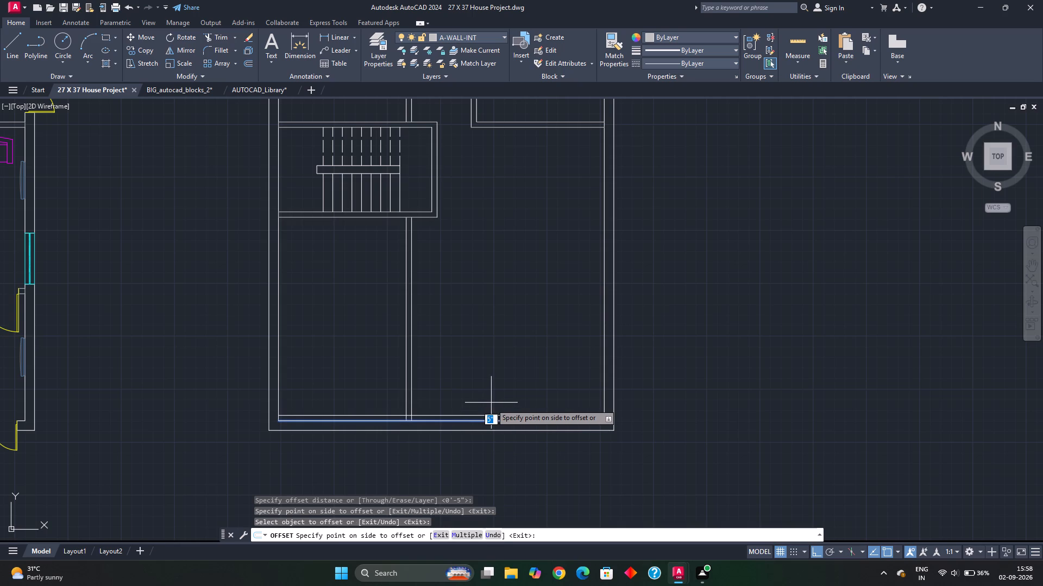
{"action": "key", "text": "2"}
{"action": "key", "text": "BackSpace"}
{"action": "type", "text": "5'"}
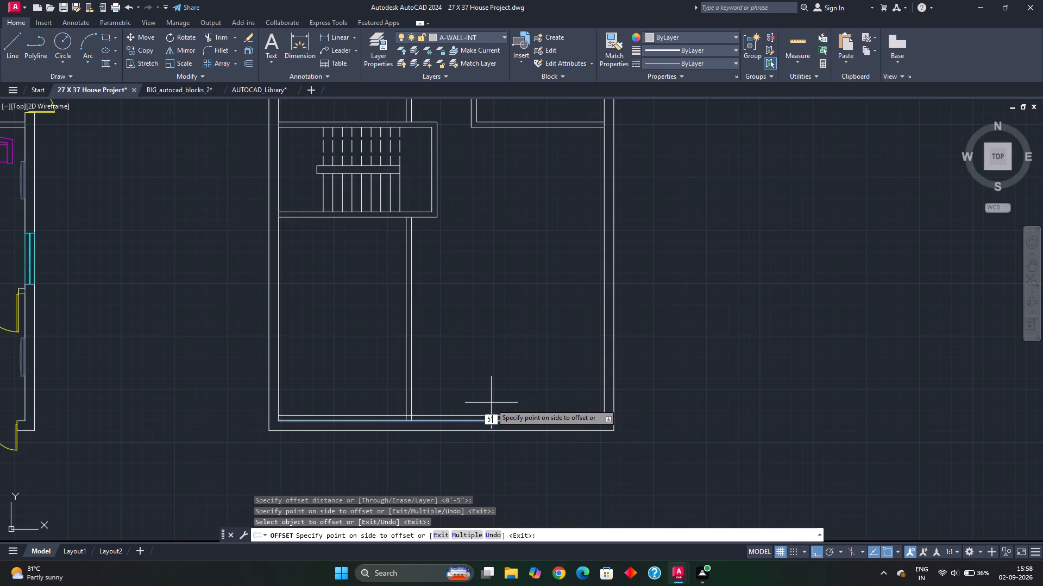
{"action": "key", "text": "Return"}
{"action": "left_click", "coordinate": [488, 396]}
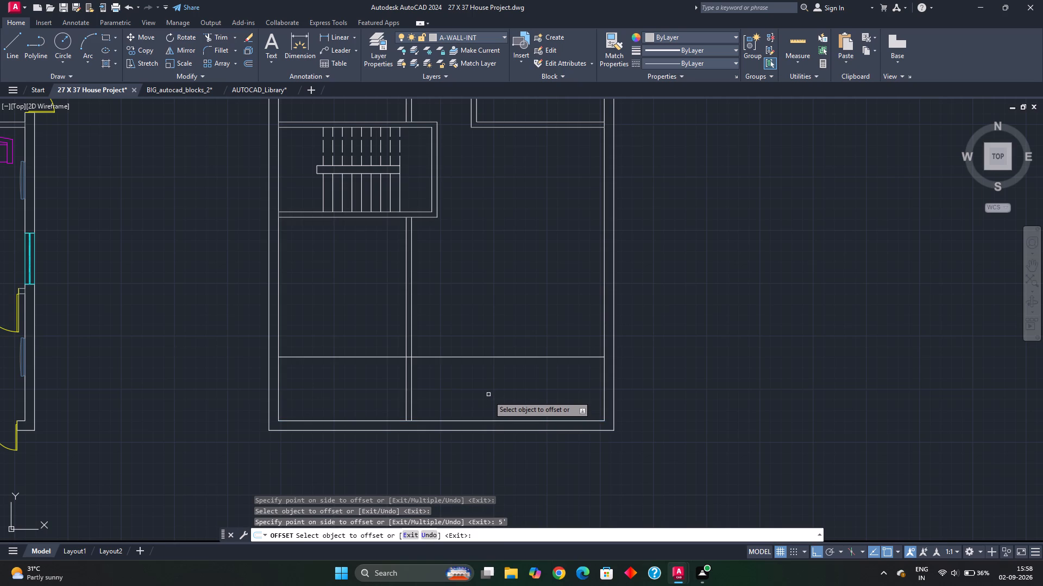
{"action": "left_click", "coordinate": [460, 358]}
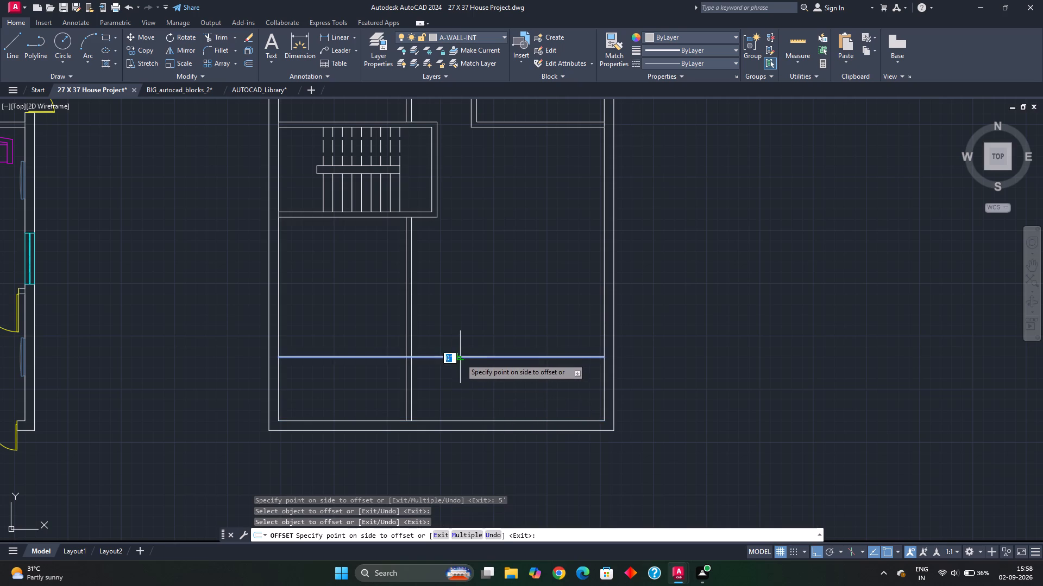
{"action": "left_click", "coordinate": [466, 349]}
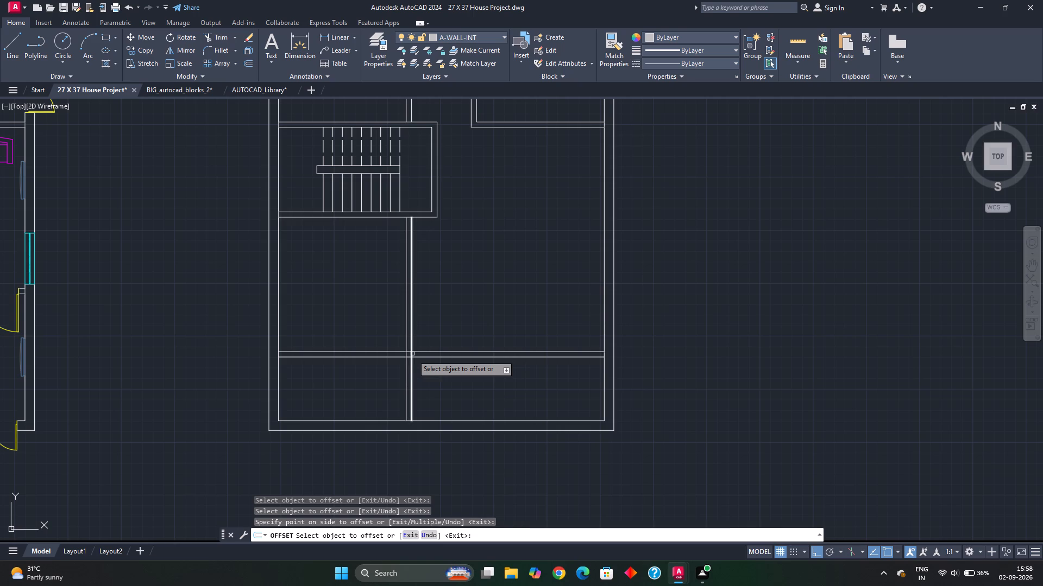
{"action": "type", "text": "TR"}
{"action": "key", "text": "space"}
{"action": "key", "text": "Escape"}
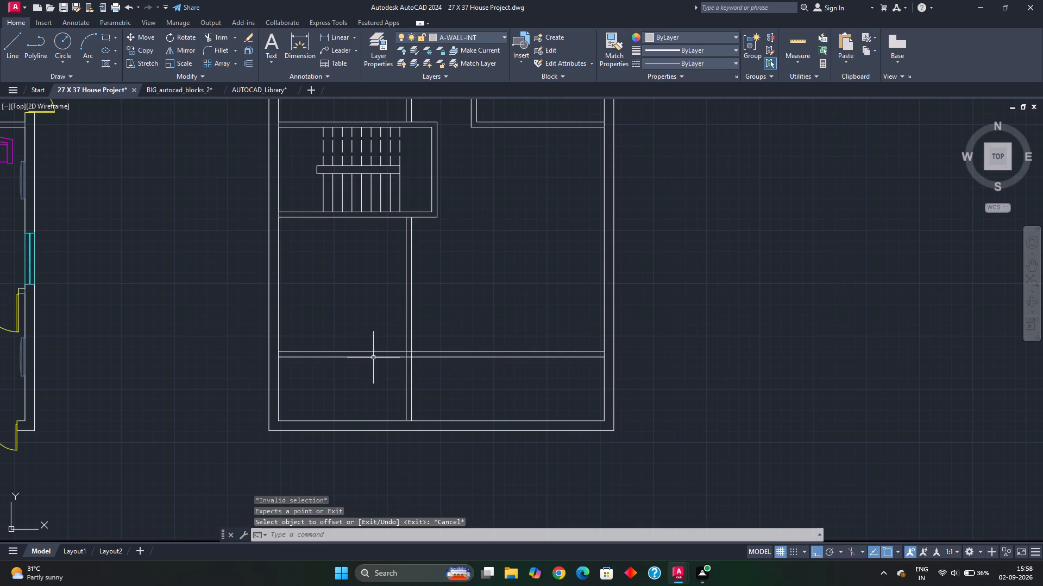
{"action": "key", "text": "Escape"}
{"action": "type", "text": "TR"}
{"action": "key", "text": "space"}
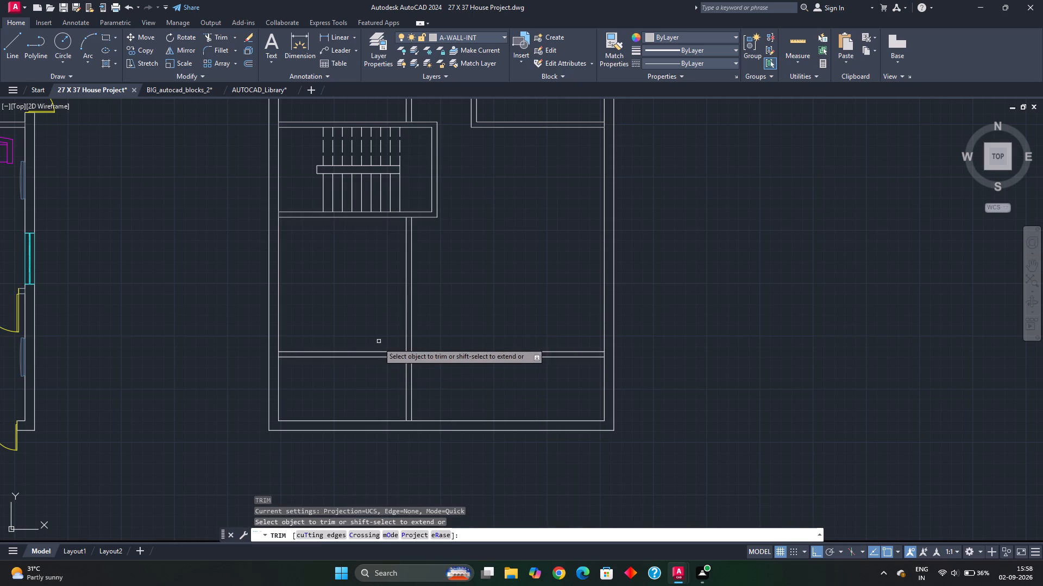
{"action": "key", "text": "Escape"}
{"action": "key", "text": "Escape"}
Trim the new east-west wall west of the north-south partition and clean up their crossing into an open T-junction.
{"action": "type", "text": "TR"}
{"action": "key", "text": "space"}
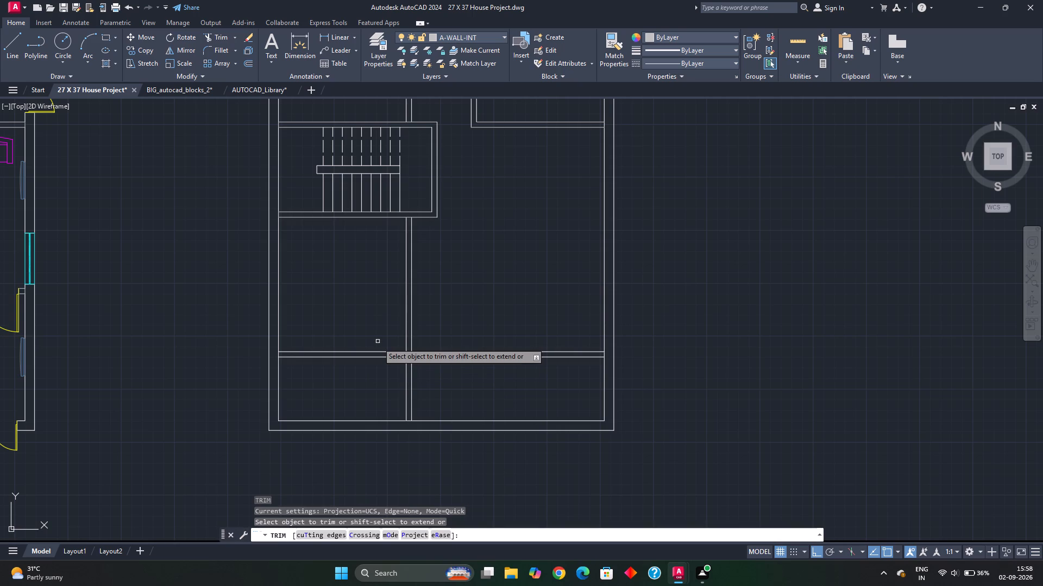
{"action": "left_click", "coordinate": [378, 342]}
{"action": "left_click", "coordinate": [360, 375]}
{"action": "scroll", "coordinate": [411, 369], "scroll_direction": "up", "scroll_amount": 2}
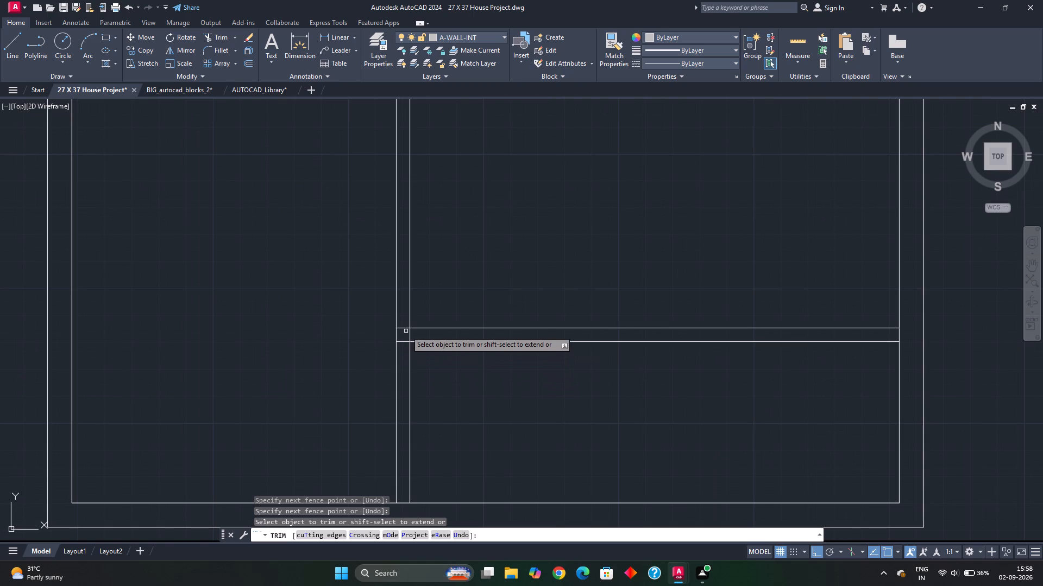
{"action": "left_click", "coordinate": [404, 344]}
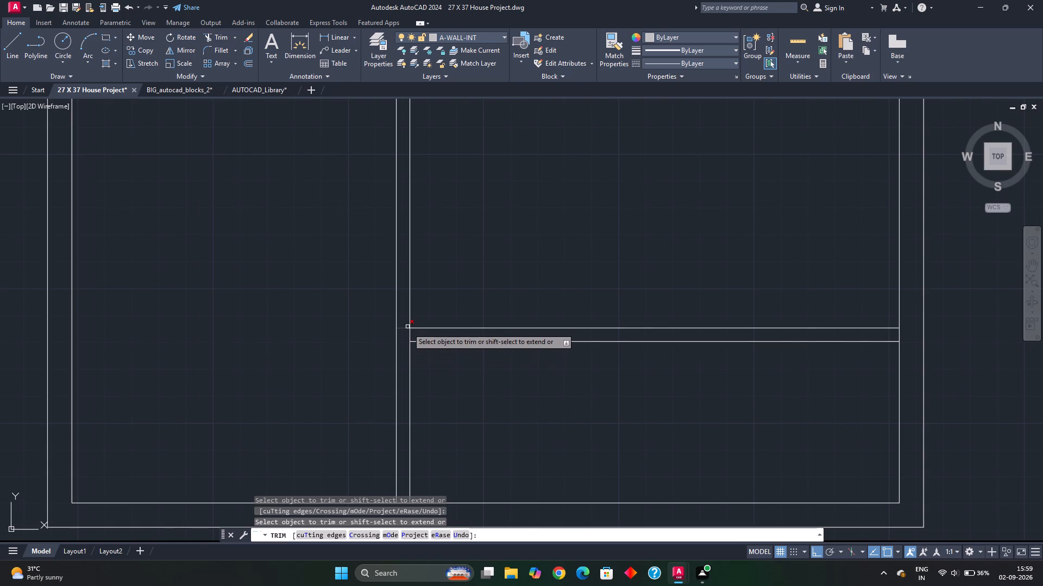
{"action": "left_click", "coordinate": [407, 328]}
{"action": "left_click", "coordinate": [411, 336]}
{"action": "scroll", "coordinate": [542, 379], "scroll_direction": "down", "scroll_amount": 1}
{"action": "middle_click_drag", "start_coordinate": [625, 393], "coordinate": [616, 407]}
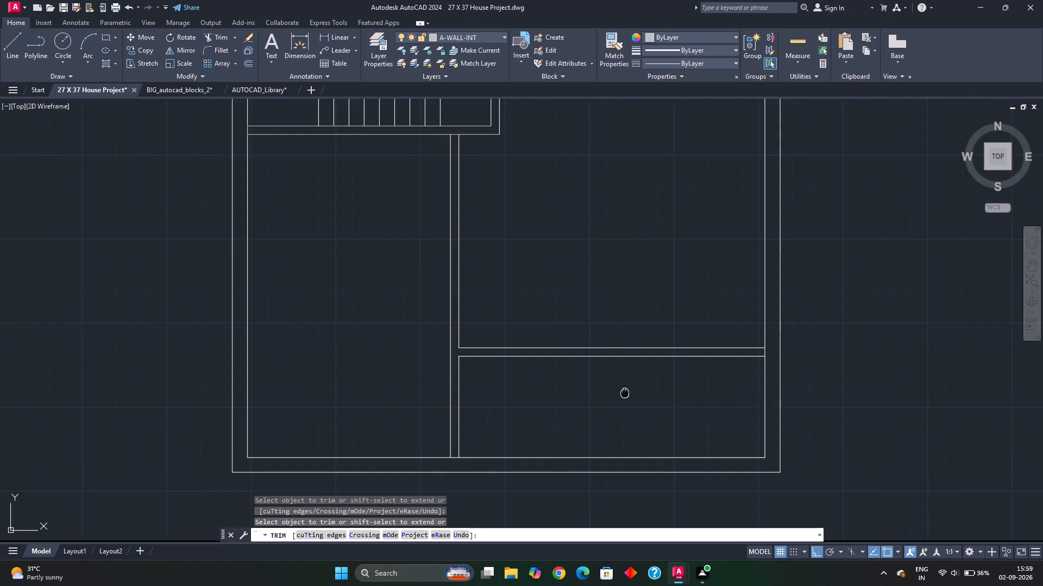
{"action": "middle_click_drag", "start_coordinate": [616, 407], "coordinate": [602, 426]}
{"action": "scroll", "coordinate": [585, 364], "scroll_direction": "down", "scroll_amount": 2}
{"action": "middle_click_drag", "start_coordinate": [582, 353], "coordinate": [572, 383]}
{"action": "scroll", "coordinate": [570, 379], "scroll_direction": "up", "scroll_amount": 1}
{"action": "middle_click_drag", "start_coordinate": [570, 379], "coordinate": [528, 374]}
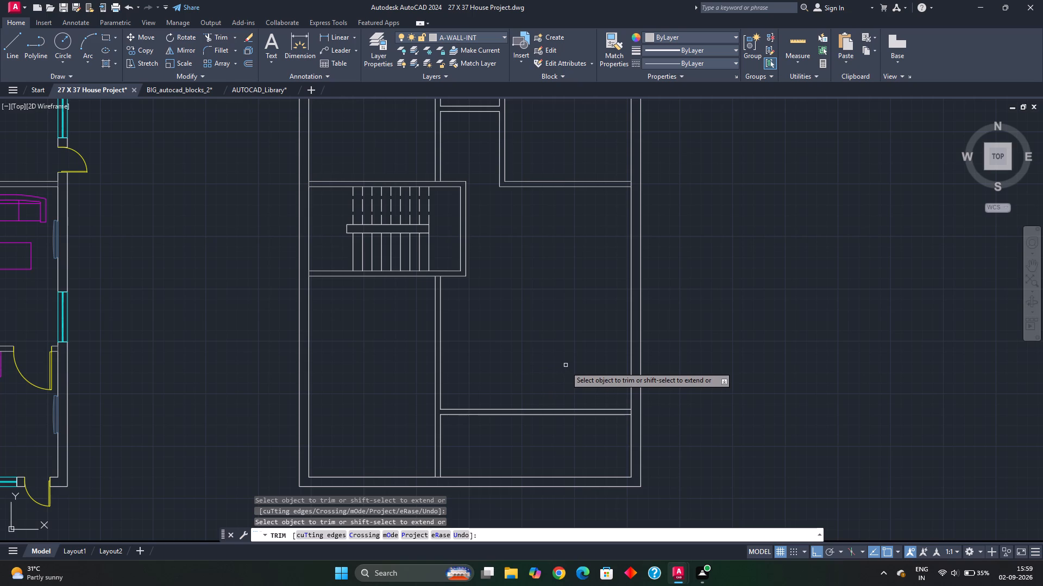
{"action": "middle_click_drag", "start_coordinate": [473, 430], "coordinate": [499, 395]}
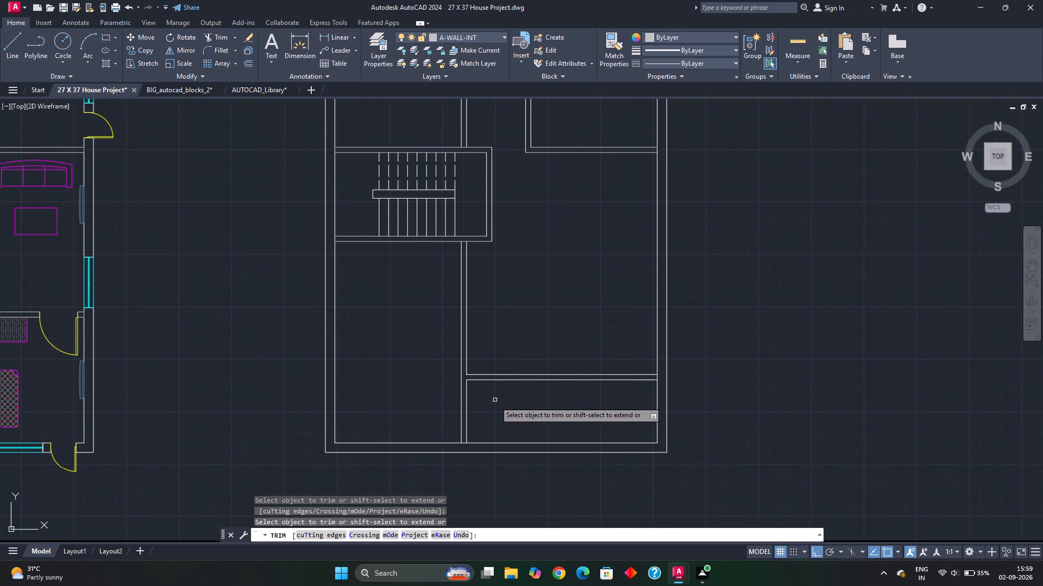
{"action": "scroll", "coordinate": [508, 377], "scroll_direction": "down", "scroll_amount": 2}
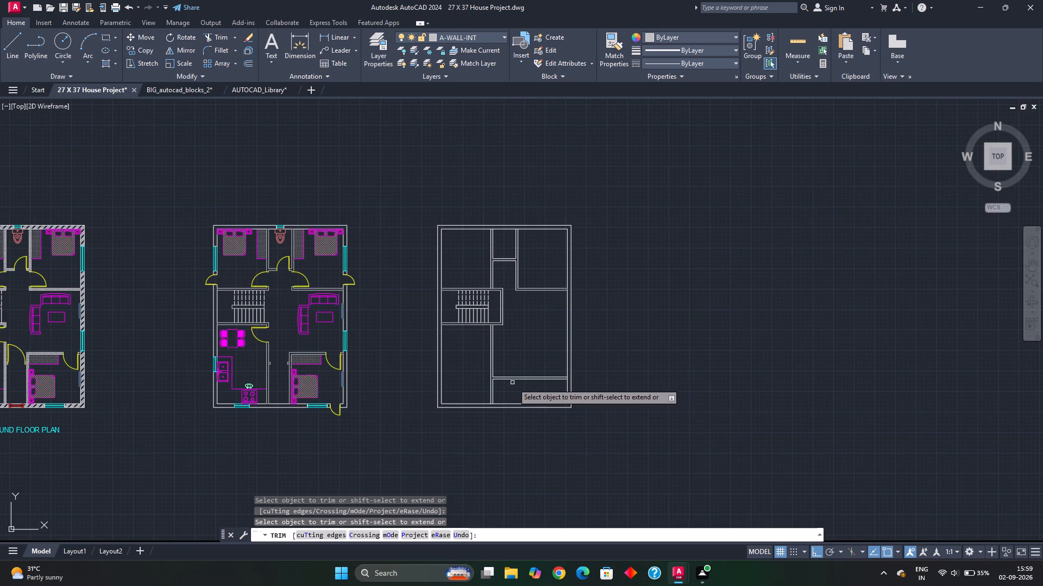
{"action": "key", "text": "Escape"}
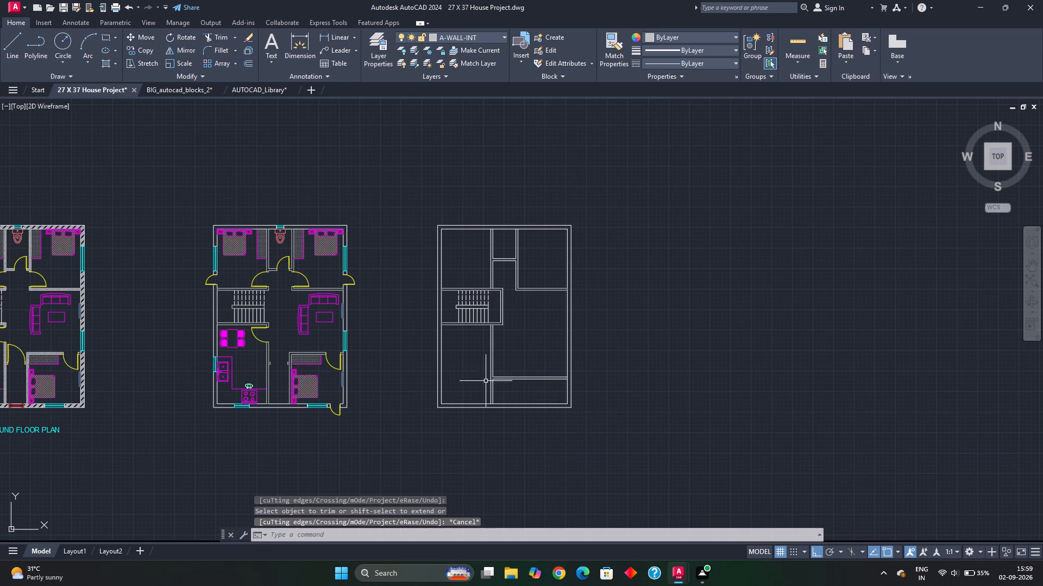
{"action": "key", "text": "Escape"}
{"action": "key", "text": "Escape"}
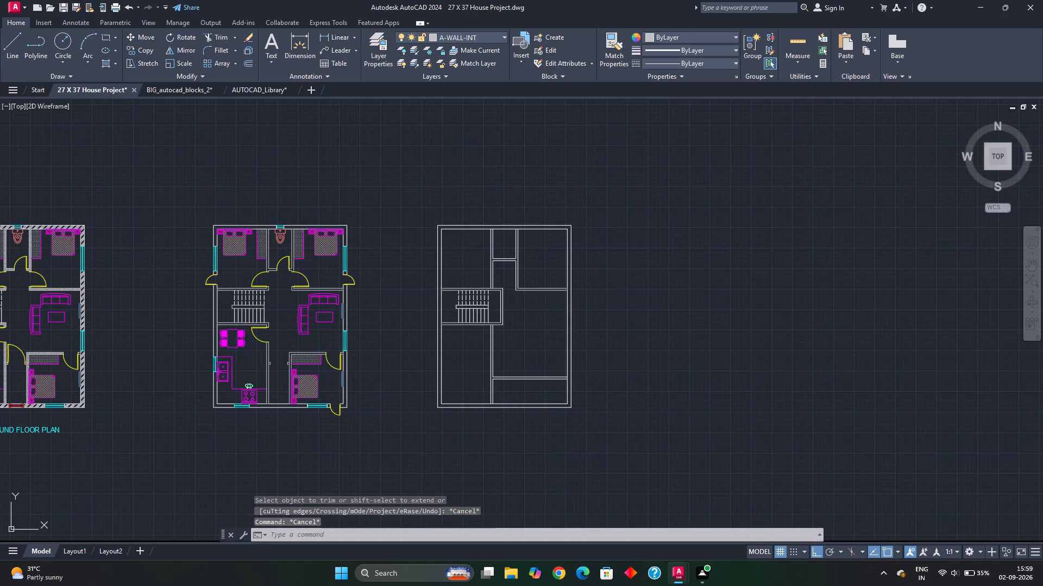
Copy the northeast bedroom's bed with its nightstands from the furnished plan into the inner northeast corner of the new plan.
{"action": "middle_click_drag", "start_coordinate": [369, 376], "coordinate": [376, 385]}
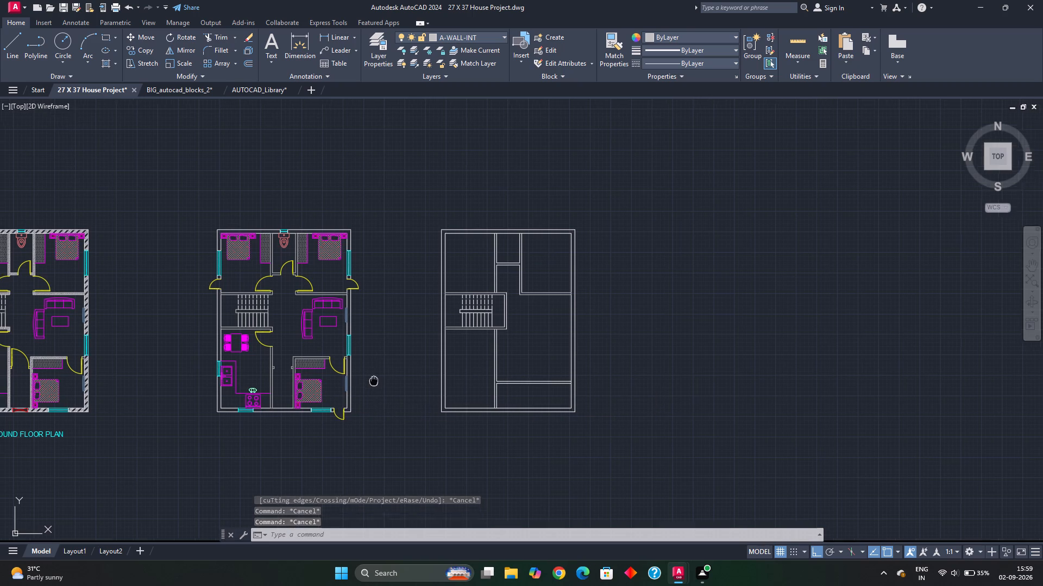
{"action": "middle_click_drag", "start_coordinate": [376, 385], "coordinate": [525, 396]}
{"action": "middle_click_drag", "start_coordinate": [265, 346], "coordinate": [406, 437]}
{"action": "middle_click_drag", "start_coordinate": [366, 436], "coordinate": [368, 434]}
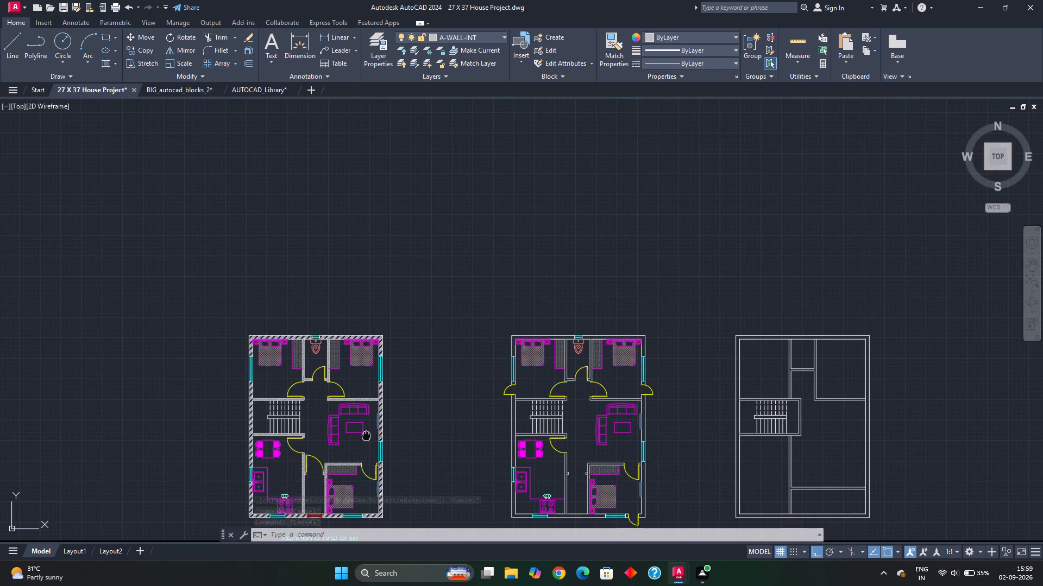
{"action": "middle_click_drag", "start_coordinate": [368, 434], "coordinate": [376, 425]}
{"action": "scroll", "coordinate": [671, 336], "scroll_direction": "up", "scroll_amount": 3}
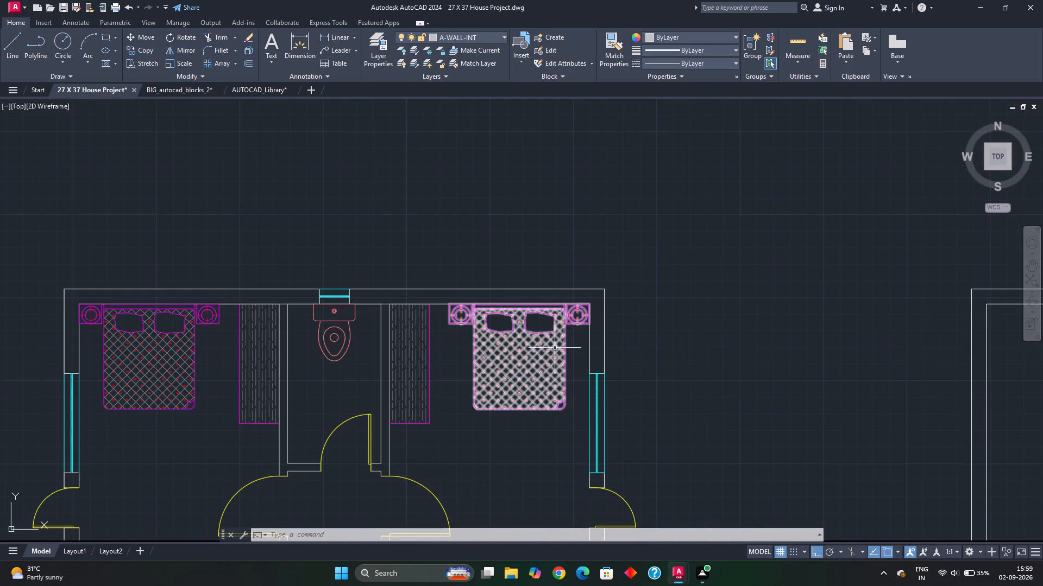
{"action": "left_click", "coordinate": [555, 349]}
{"action": "left_click", "coordinate": [585, 350]}
{"action": "left_click", "coordinate": [514, 360]}
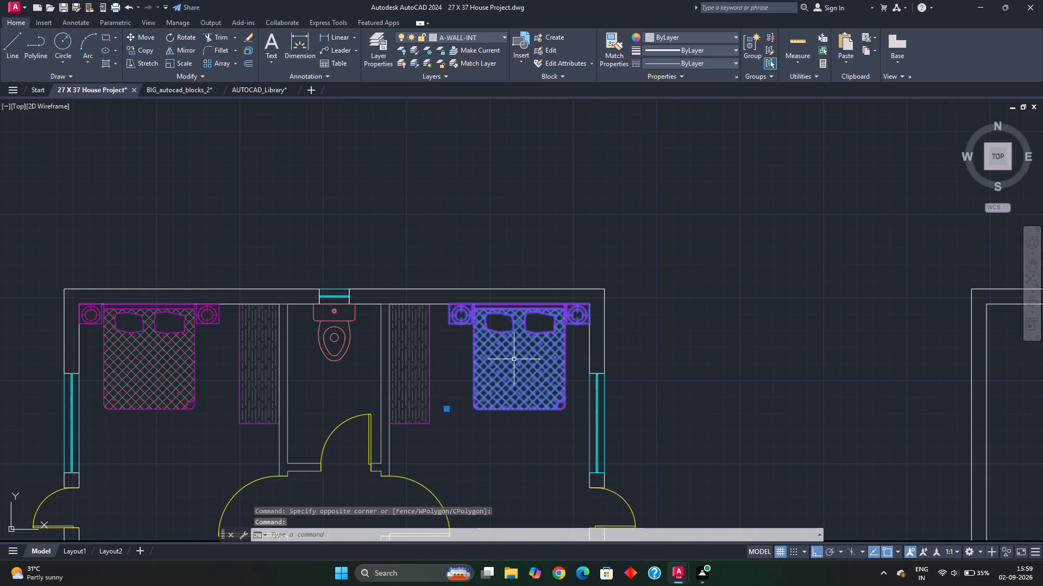
{"action": "type", "text": "CO"}
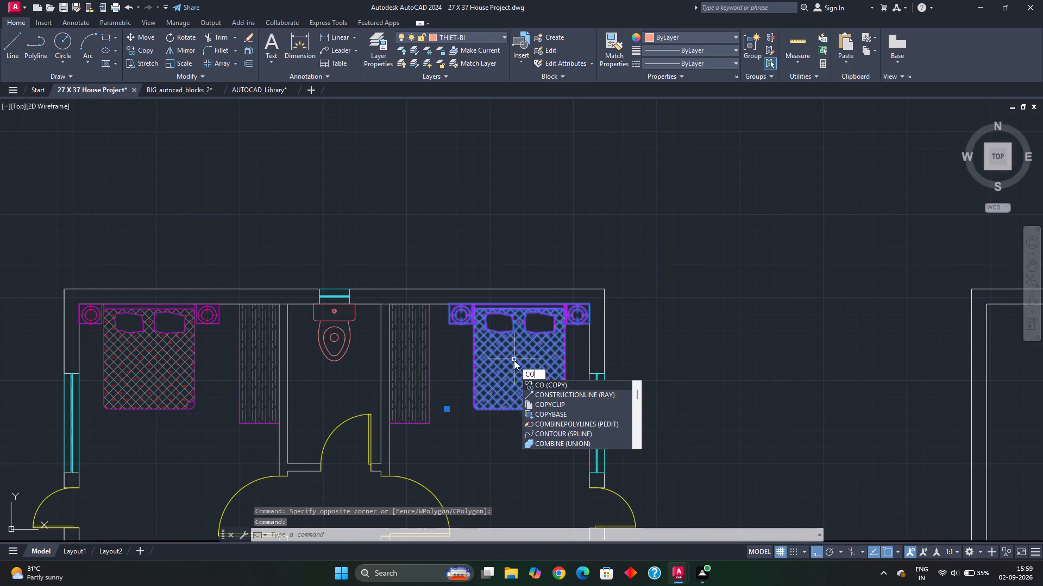
{"action": "key", "text": "Return"}
{"action": "scroll", "coordinate": [548, 332], "scroll_direction": "up", "scroll_amount": 2}
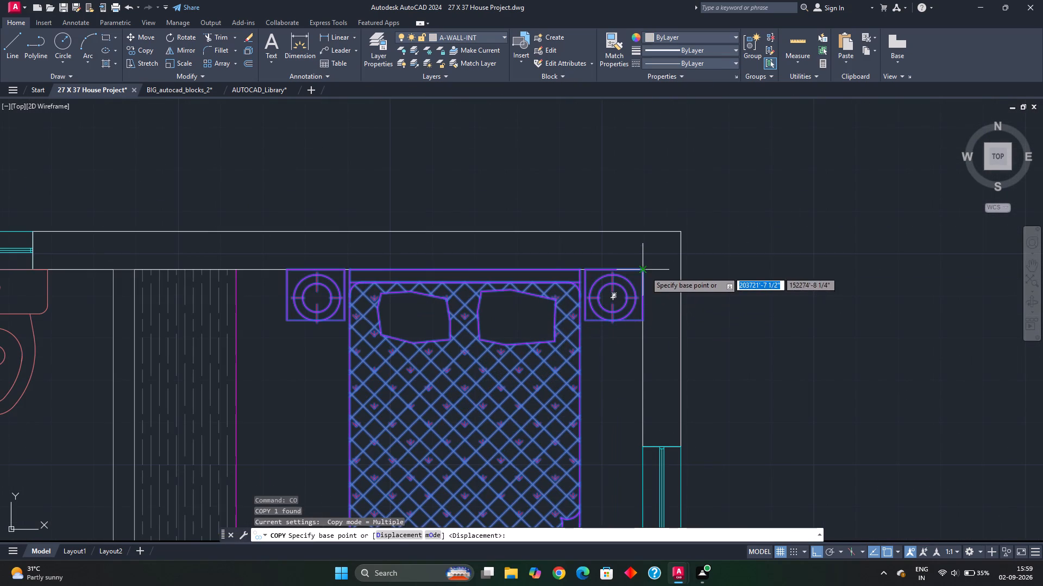
{"action": "left_click", "coordinate": [645, 271]}
{"action": "scroll", "coordinate": [775, 301], "scroll_direction": "down", "scroll_amount": 3}
{"action": "middle_click_drag", "start_coordinate": [820, 300], "coordinate": [370, 331]}
{"action": "middle_click_drag", "start_coordinate": [626, 351], "coordinate": [431, 352]}
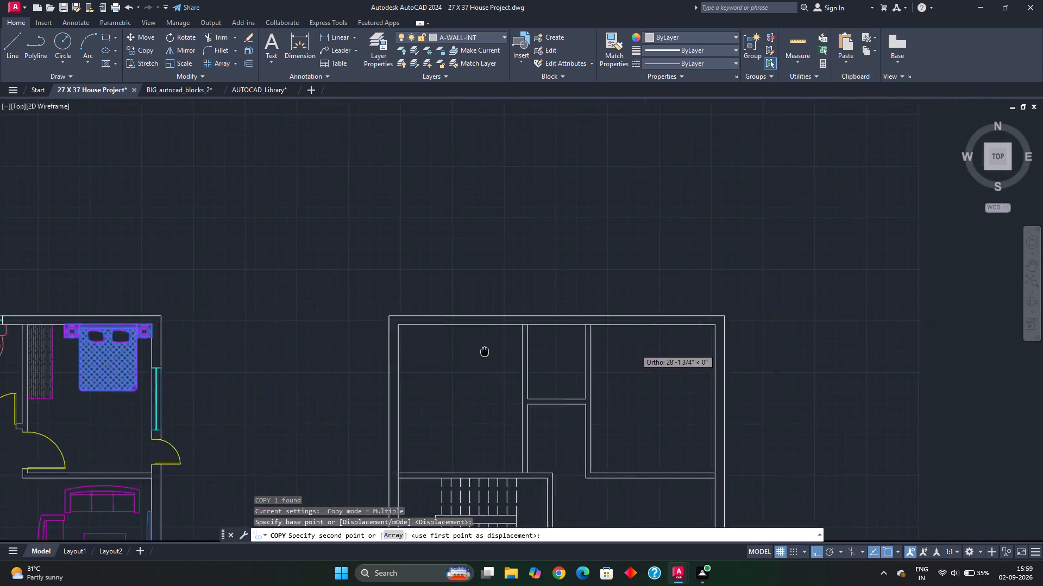
{"action": "middle_click_drag", "start_coordinate": [431, 352], "coordinate": [393, 353]}
{"action": "scroll", "coordinate": [632, 350], "scroll_direction": "up", "scroll_amount": 3}
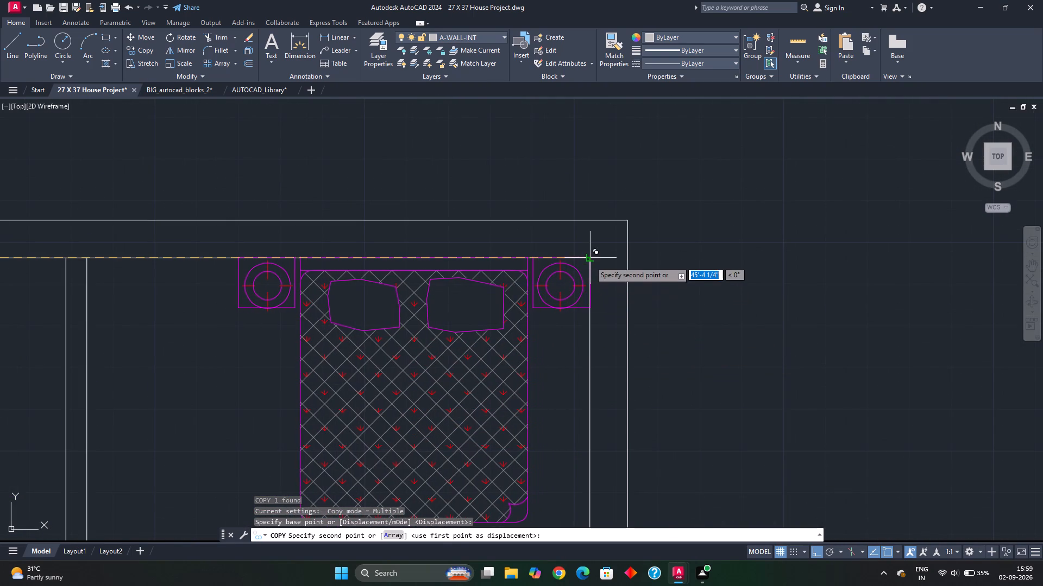
{"action": "left_click", "coordinate": [589, 260]}
{"action": "scroll", "coordinate": [497, 327], "scroll_direction": "down", "scroll_amount": 3}
{"action": "middle_click_drag", "start_coordinate": [316, 335], "coordinate": [682, 274]}
{"action": "key", "text": "Escape"}
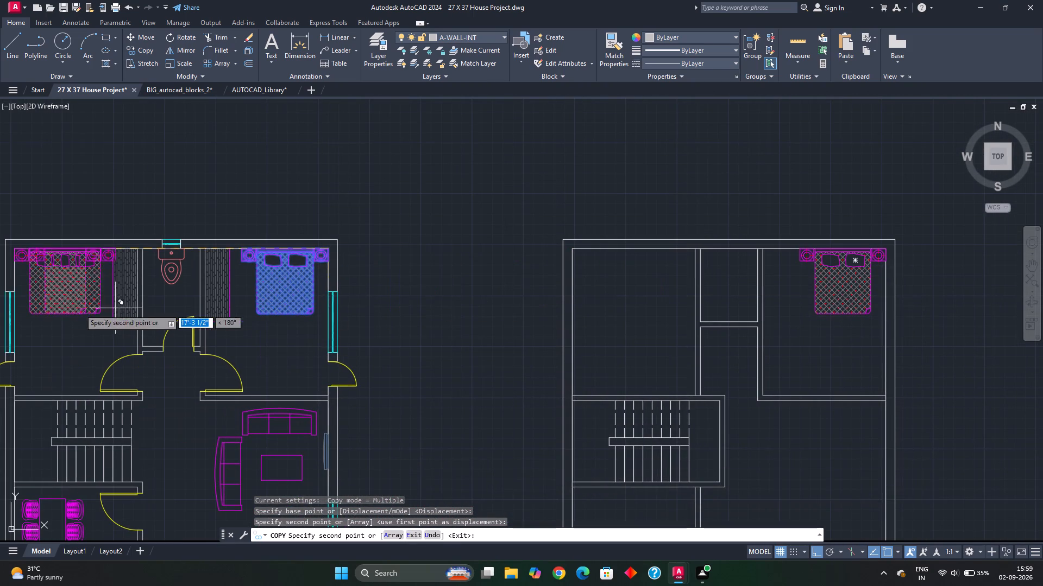
{"action": "key", "text": "Escape"}
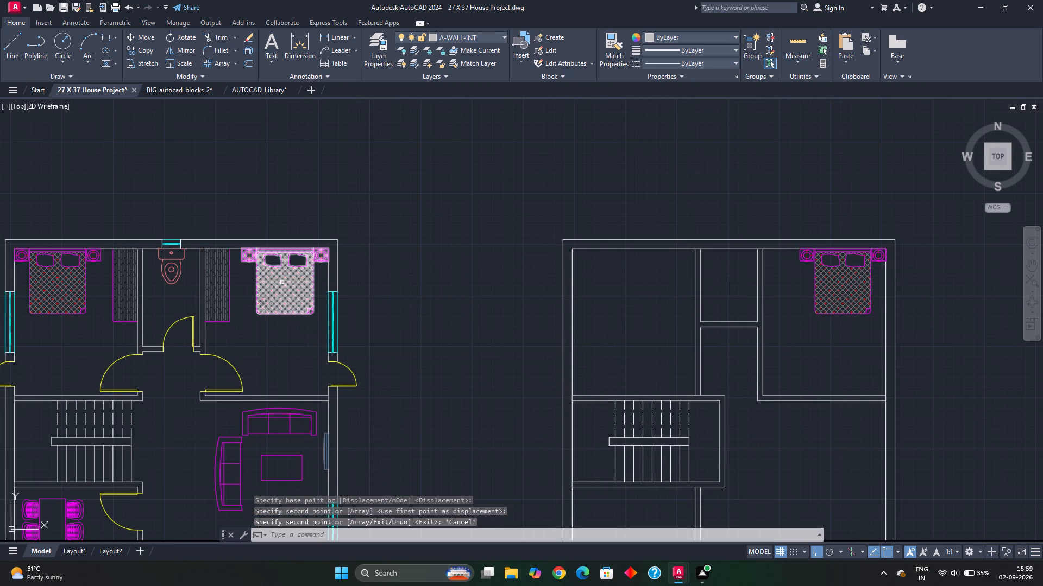
Copy the same bed by its northwest nightstand corner into the inner northwest corner of the new plan.
{"action": "left_click", "coordinate": [282, 283]}
{"action": "type", "text": "CO"}
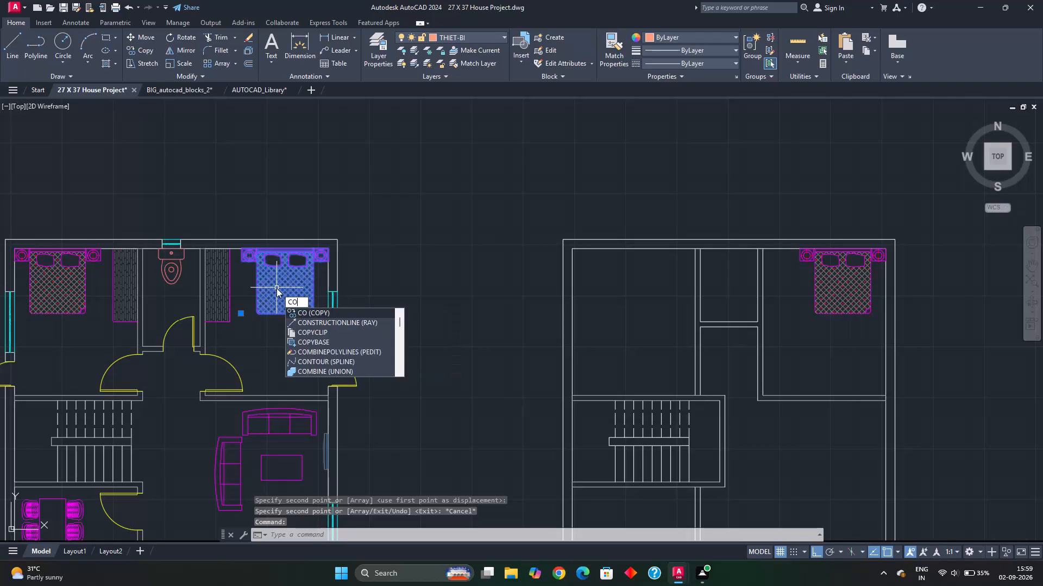
{"action": "key", "text": "Return"}
{"action": "scroll", "coordinate": [225, 247], "scroll_direction": "up", "scroll_amount": 3}
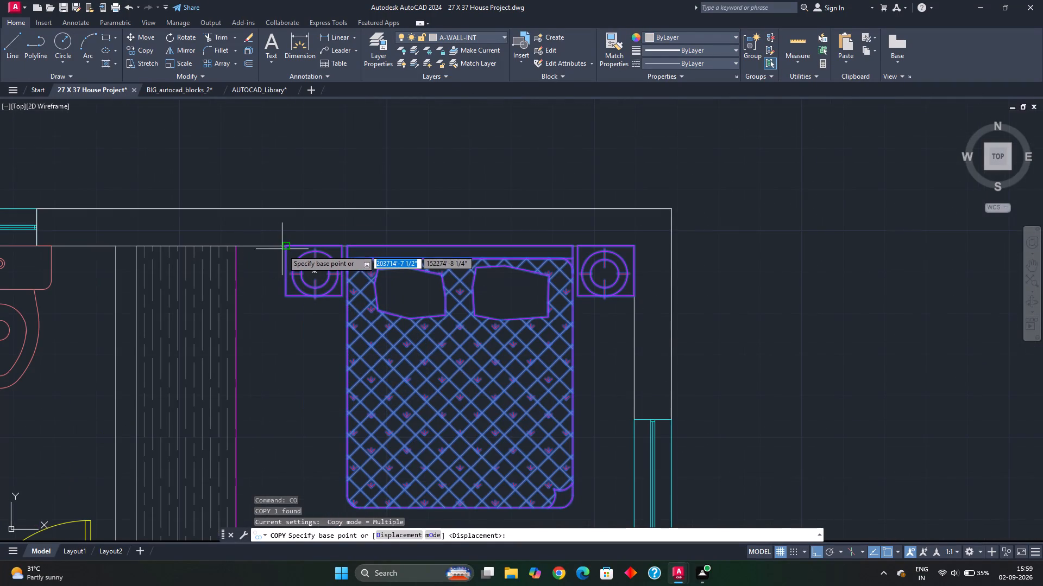
{"action": "left_click", "coordinate": [283, 249]}
{"action": "scroll", "coordinate": [438, 272], "scroll_direction": "down", "scroll_amount": 4}
{"action": "middle_click_drag", "start_coordinate": [485, 275], "coordinate": [299, 286]}
{"action": "scroll", "coordinate": [430, 276], "scroll_direction": "up", "scroll_amount": 3}
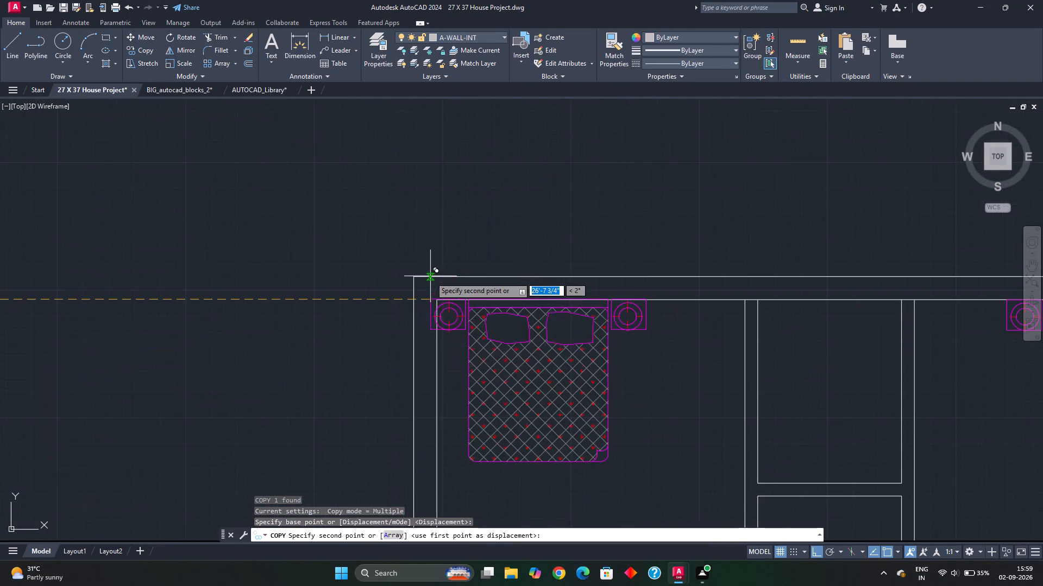
{"action": "scroll", "coordinate": [437, 304], "scroll_direction": "up", "scroll_amount": 3}
{"action": "left_click", "coordinate": [433, 288]}
{"action": "scroll", "coordinate": [485, 358], "scroll_direction": "down", "scroll_amount": 3}
{"action": "key", "text": "Escape"}
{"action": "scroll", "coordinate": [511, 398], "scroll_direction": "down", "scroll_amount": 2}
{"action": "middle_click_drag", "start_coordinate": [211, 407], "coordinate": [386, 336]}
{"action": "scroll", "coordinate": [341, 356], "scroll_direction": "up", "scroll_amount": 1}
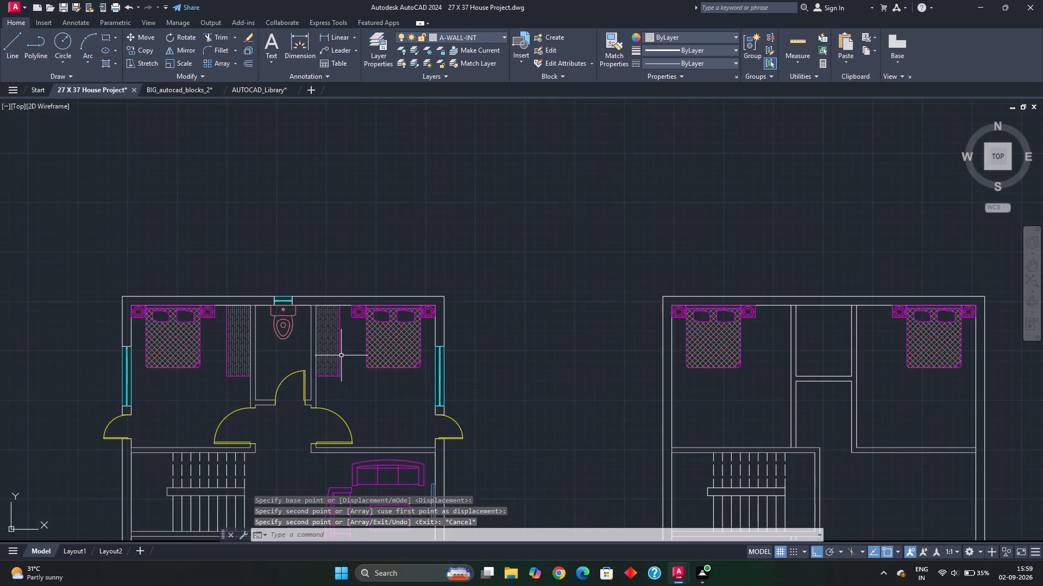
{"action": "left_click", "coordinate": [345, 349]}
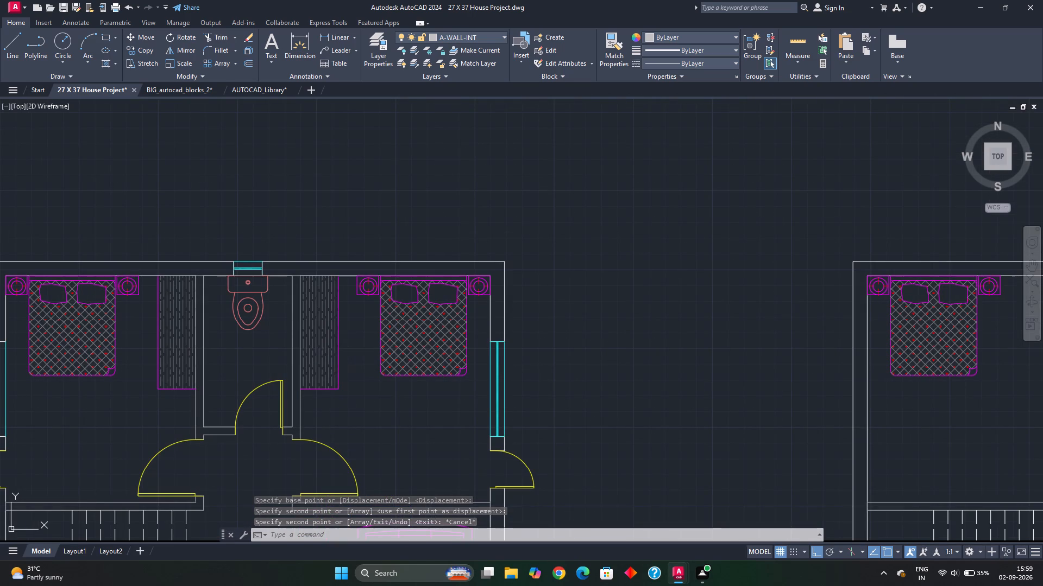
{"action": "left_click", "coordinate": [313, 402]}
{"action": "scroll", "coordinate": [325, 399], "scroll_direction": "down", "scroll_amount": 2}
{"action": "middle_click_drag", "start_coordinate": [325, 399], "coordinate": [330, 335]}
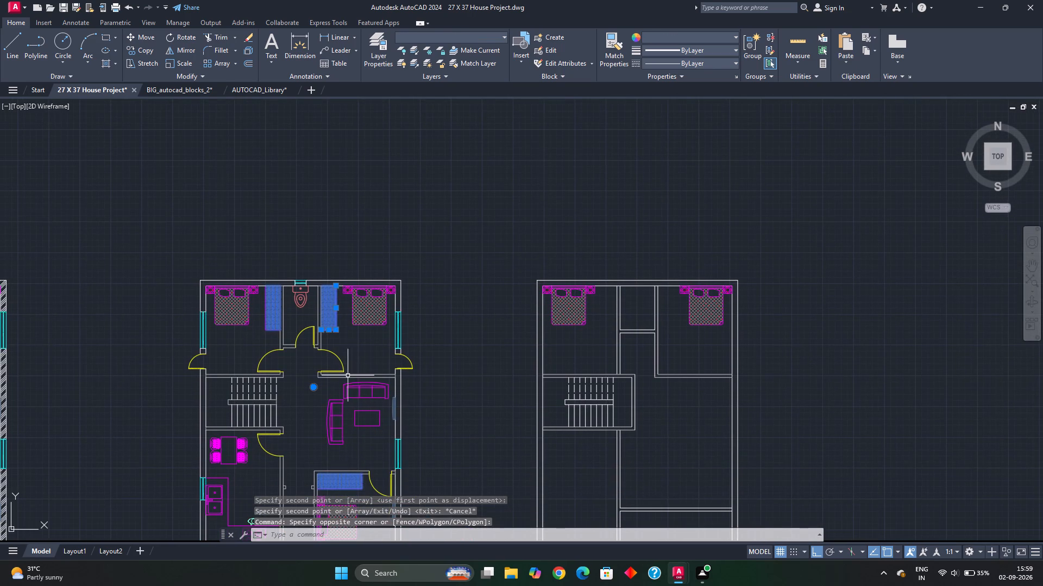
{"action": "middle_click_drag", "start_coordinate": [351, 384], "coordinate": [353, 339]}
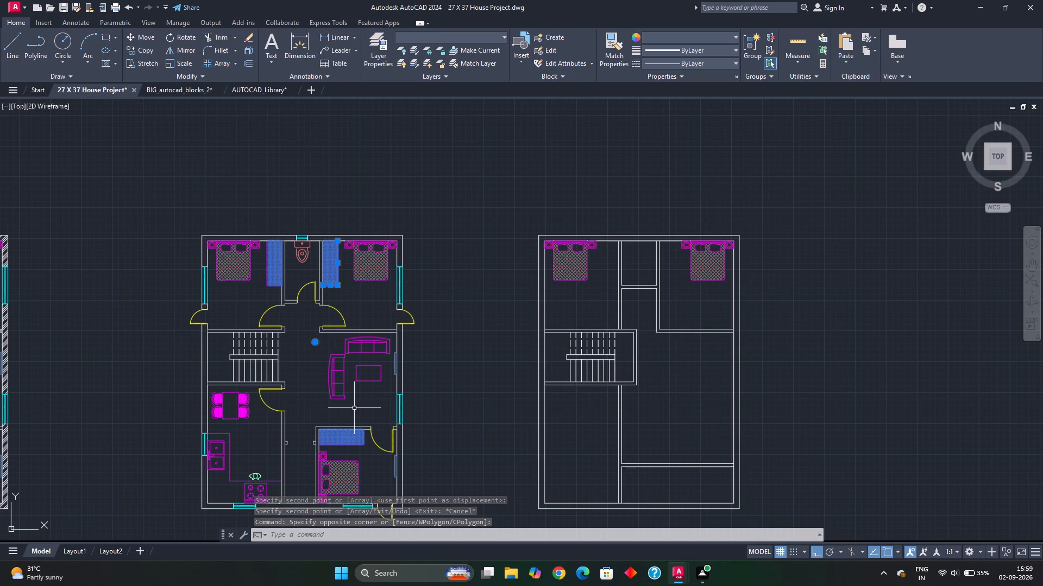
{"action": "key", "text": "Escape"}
Copy both northern bedrooms' wardrobe outlines, without their hatches, against the partitions flanking the new plan's small northern room.
{"action": "scroll", "coordinate": [341, 315], "scroll_direction": "up", "scroll_amount": 2}
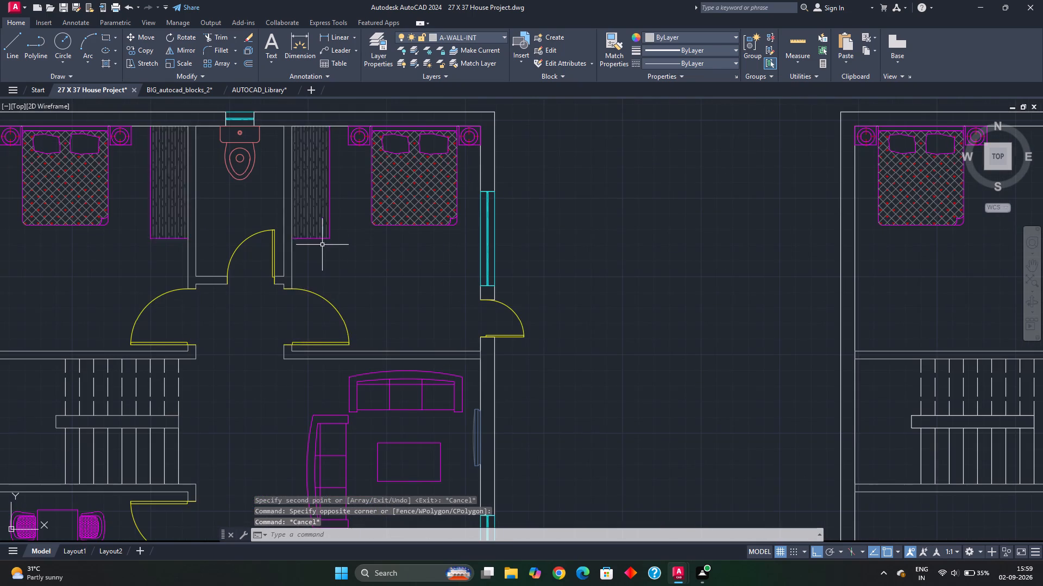
{"action": "scroll", "coordinate": [322, 245], "scroll_direction": "up", "scroll_amount": 3}
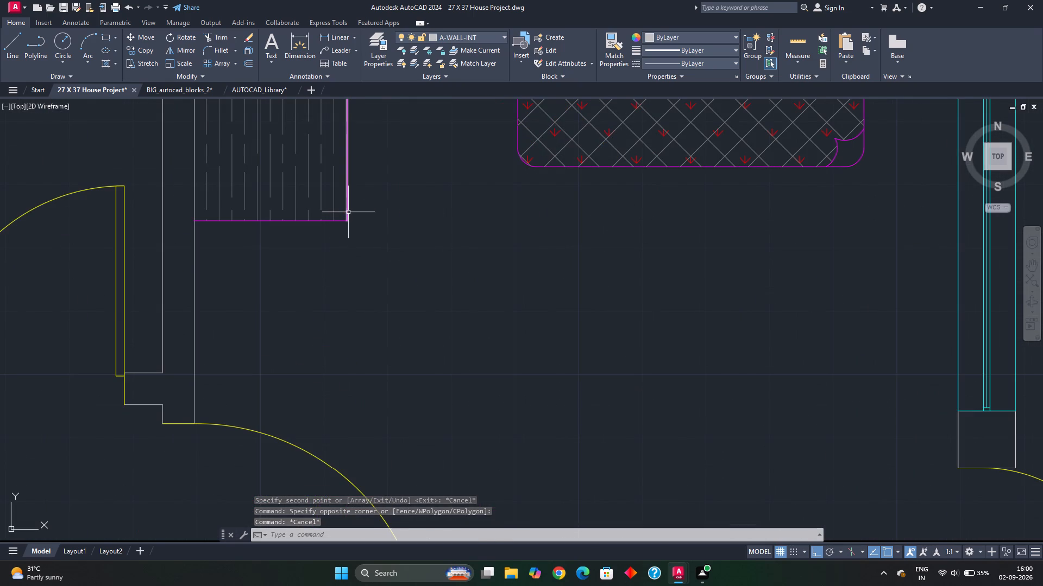
{"action": "left_click", "coordinate": [348, 213]}
{"action": "left_click", "coordinate": [326, 222]}
{"action": "scroll", "coordinate": [308, 309], "scroll_direction": "down", "scroll_amount": 2}
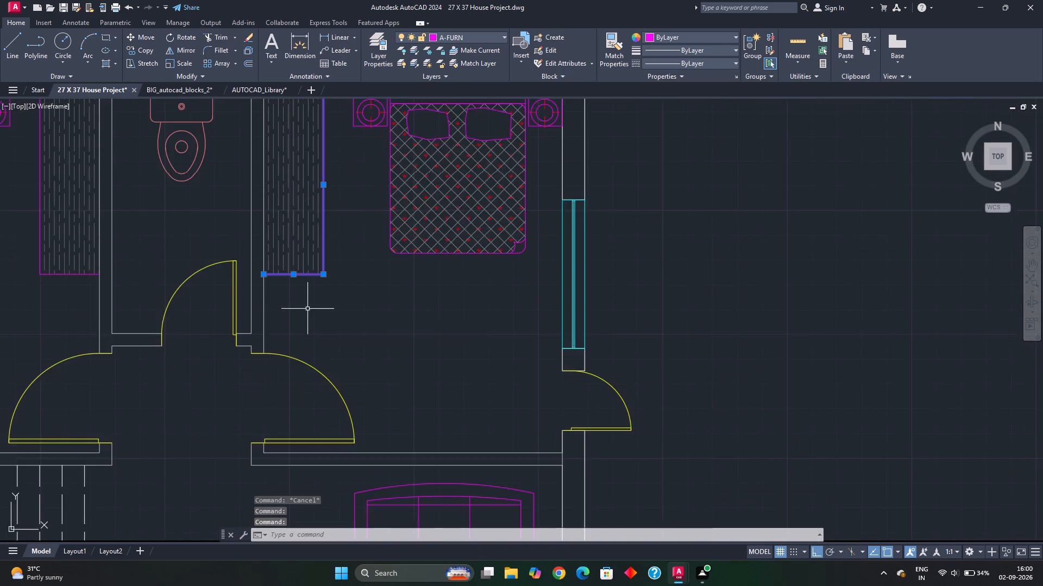
{"action": "middle_click_drag", "start_coordinate": [307, 314], "coordinate": [492, 313]}
{"action": "scroll", "coordinate": [253, 281], "scroll_direction": "up", "scroll_amount": 2}
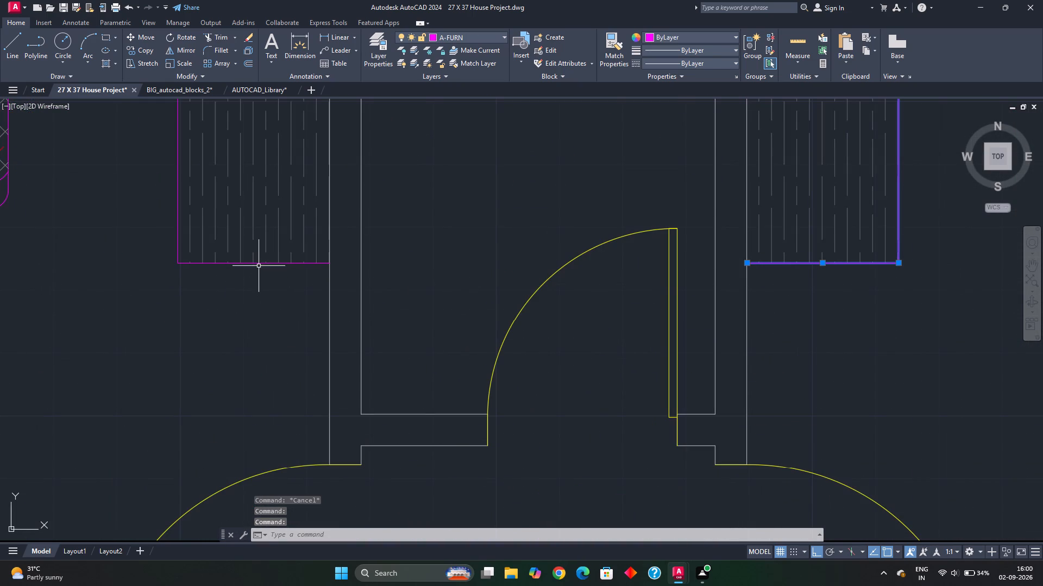
{"action": "left_click", "coordinate": [257, 264]}
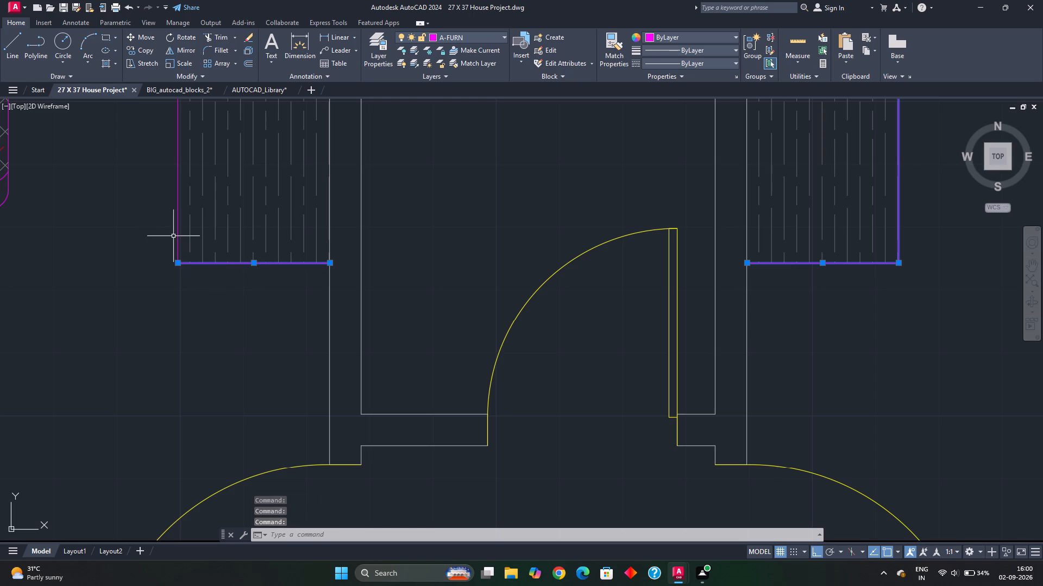
{"action": "left_click", "coordinate": [178, 237]}
{"action": "scroll", "coordinate": [210, 297], "scroll_direction": "down", "scroll_amount": 3}
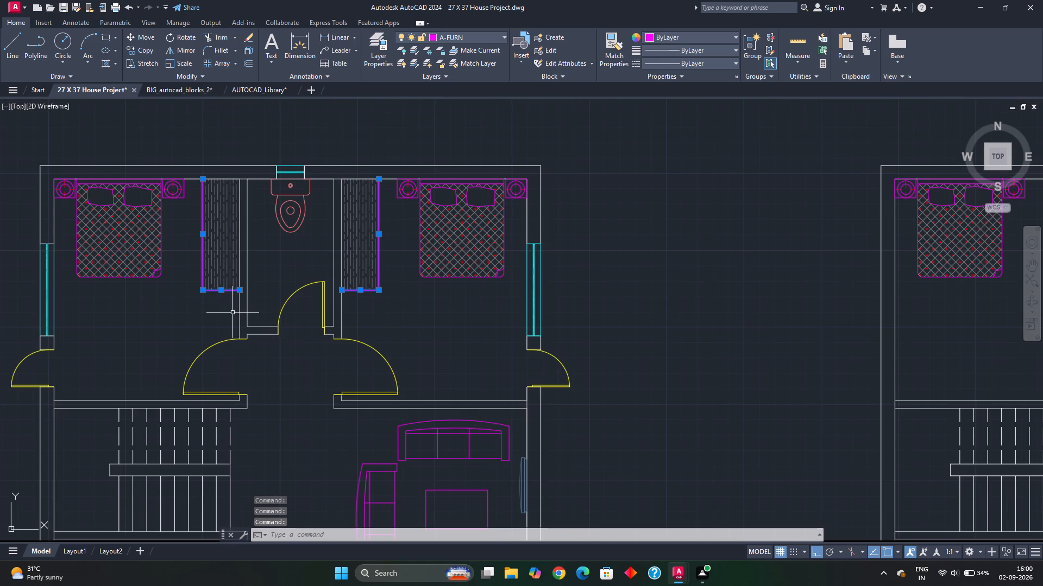
{"action": "key", "text": "c"}
{"action": "key", "text": "o"}
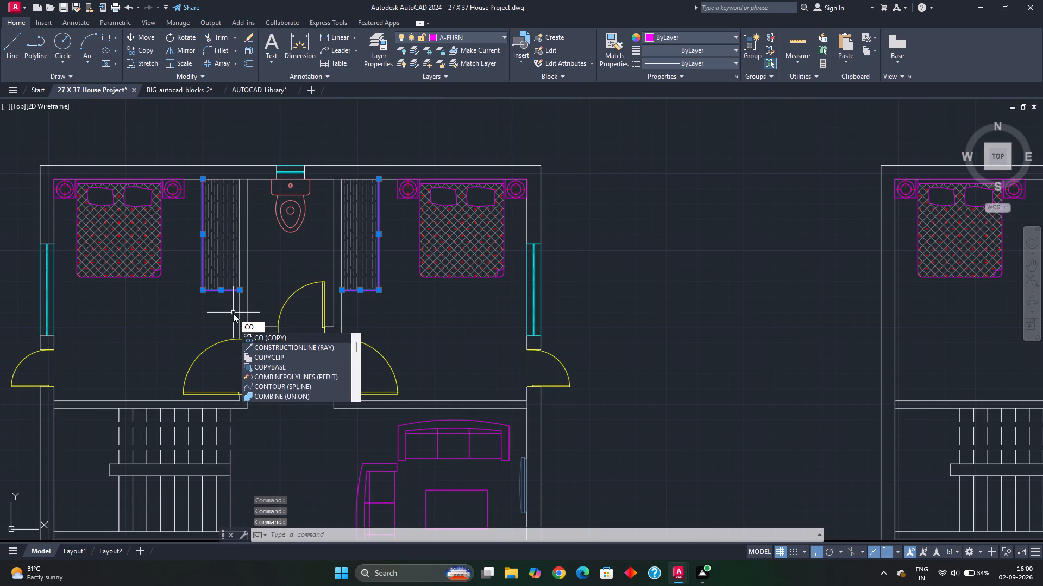
{"action": "key", "text": "Return"}
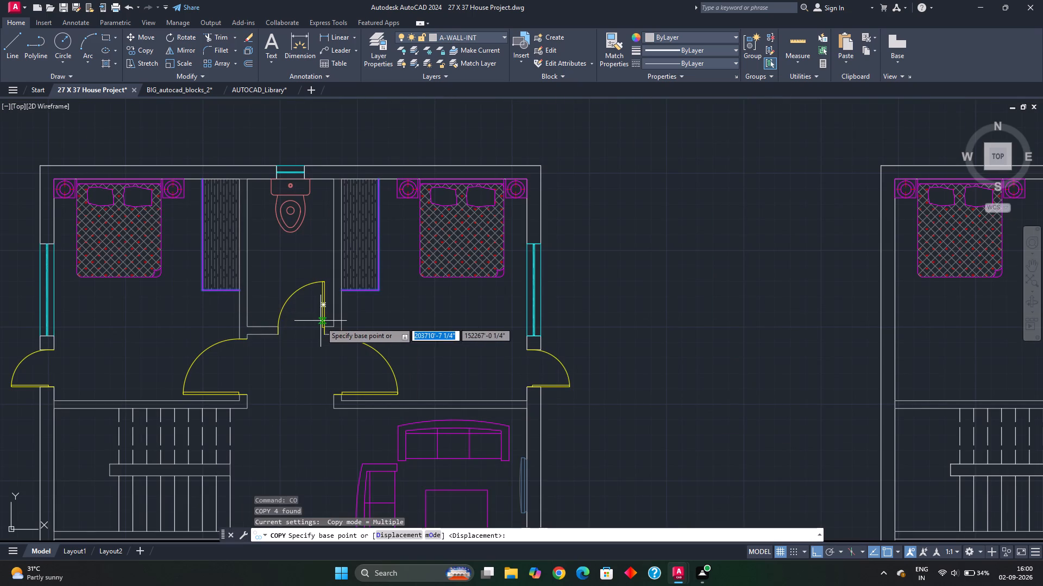
{"action": "left_click", "coordinate": [343, 292]}
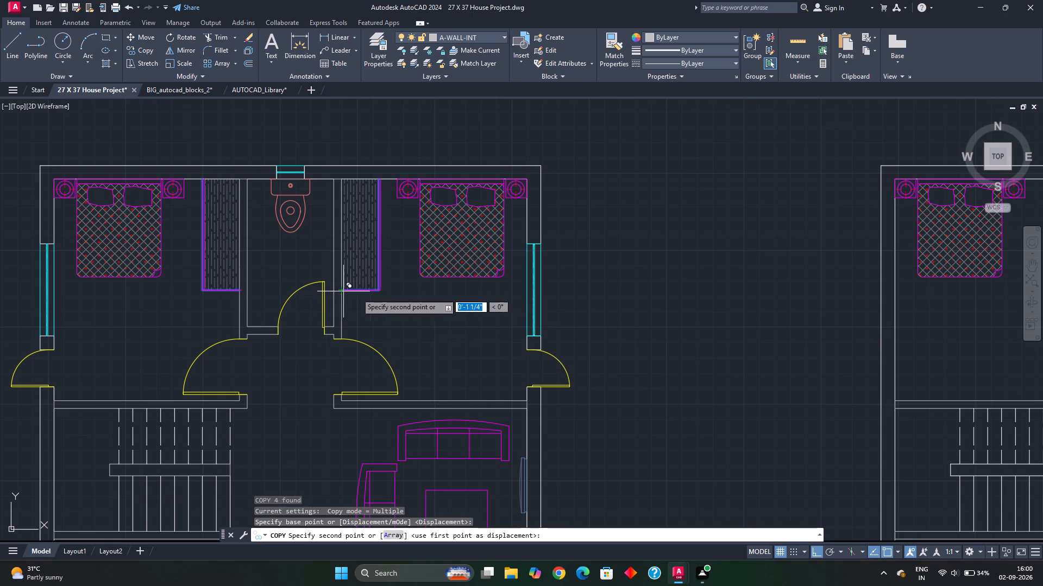
{"action": "scroll", "coordinate": [397, 303], "scroll_direction": "down", "scroll_amount": 2}
{"action": "scroll", "coordinate": [722, 299], "scroll_direction": "up", "scroll_amount": 3}
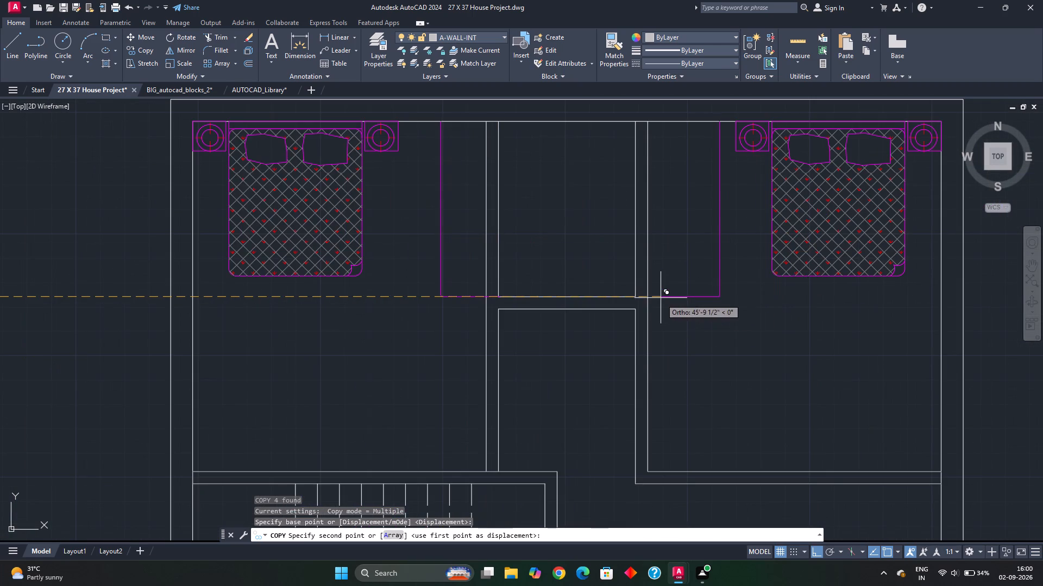
{"action": "left_click", "coordinate": [646, 300]}
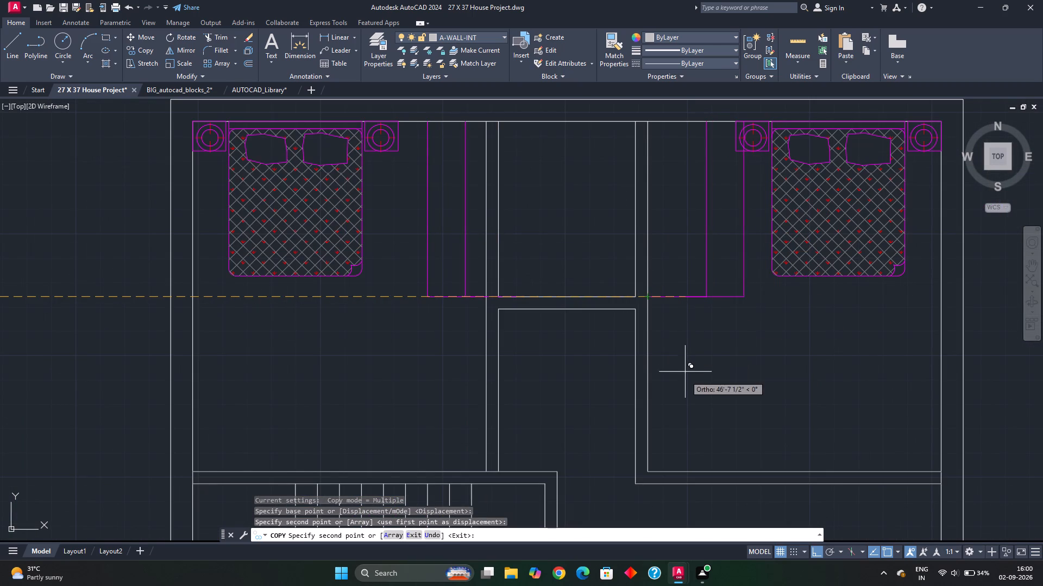
{"action": "key", "text": "Escape"}
Copy the toilet and the window behind it from the furnished plan onto the north wall of the new plan's small northern room.
{"action": "scroll", "coordinate": [683, 377], "scroll_direction": "down", "scroll_amount": 3}
{"action": "middle_click_drag", "start_coordinate": [682, 379], "coordinate": [612, 367]}
{"action": "scroll", "coordinate": [635, 373], "scroll_direction": "up", "scroll_amount": 2}
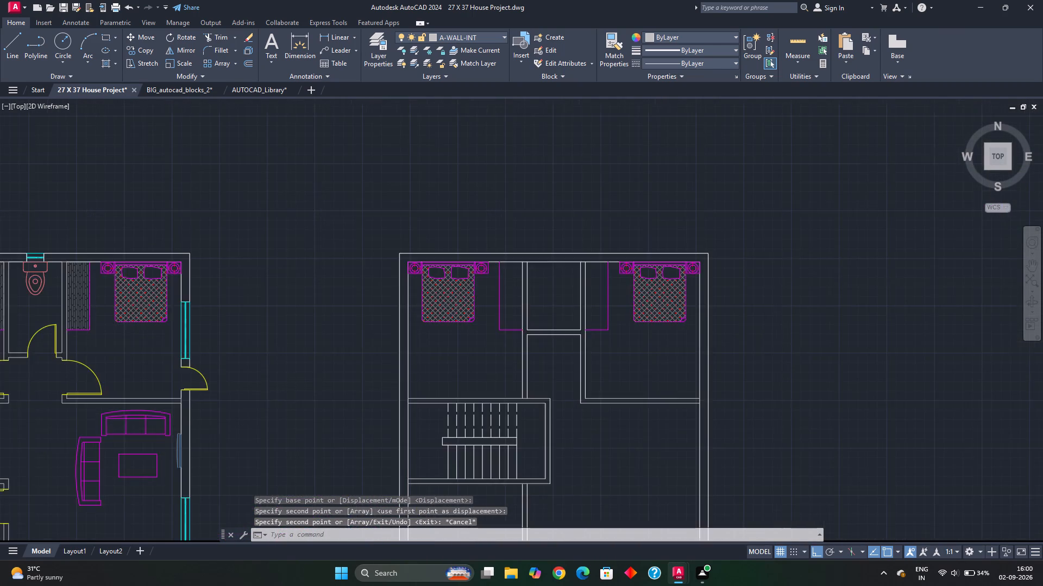
{"action": "middle_click_drag", "start_coordinate": [397, 344], "coordinate": [709, 351]}
{"action": "middle_click_drag", "start_coordinate": [111, 300], "coordinate": [373, 340]}
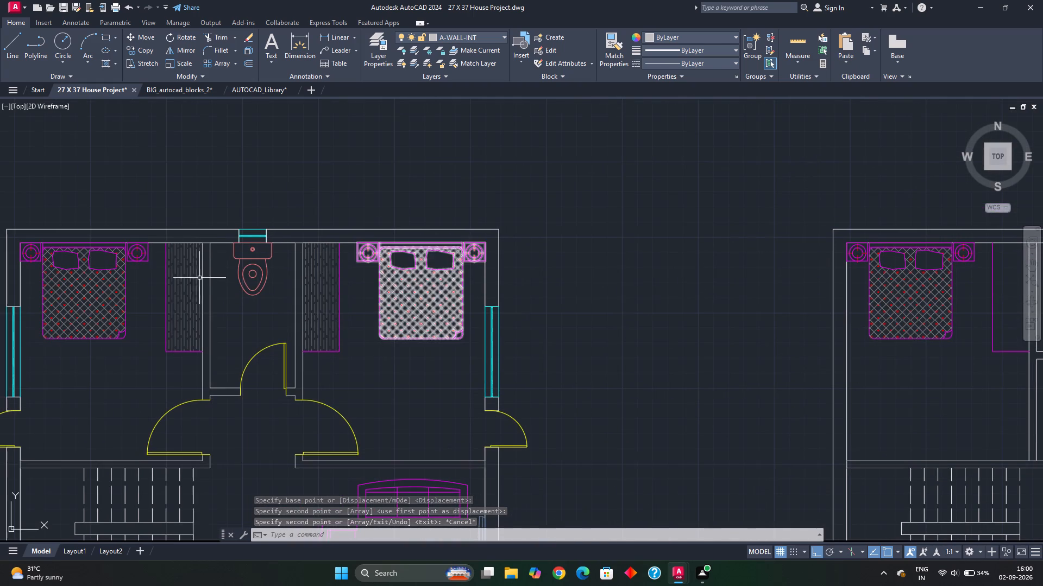
{"action": "left_click", "coordinate": [207, 209]}
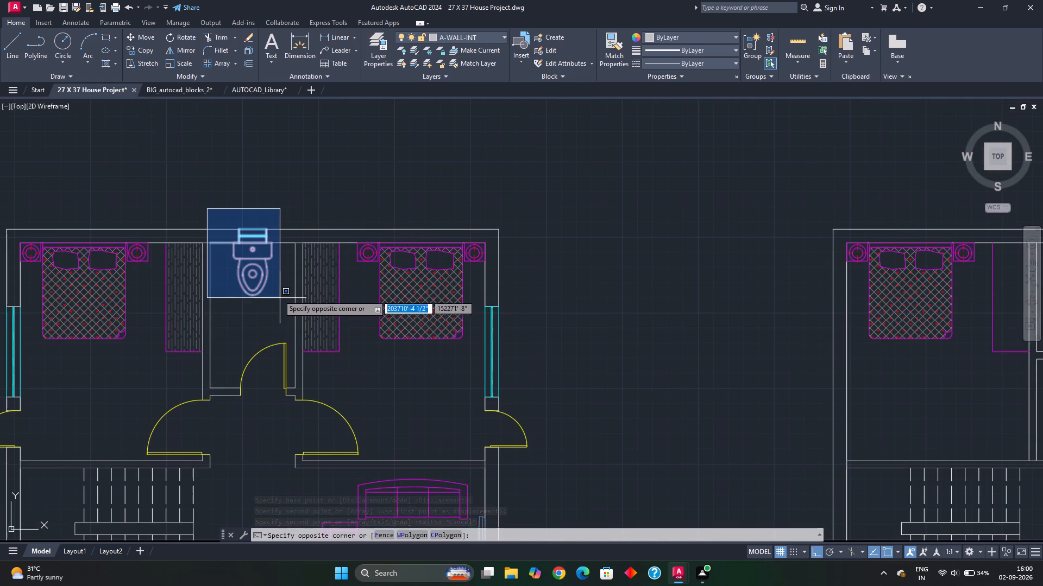
{"action": "key", "text": "Escape"}
{"action": "left_click", "coordinate": [225, 207]}
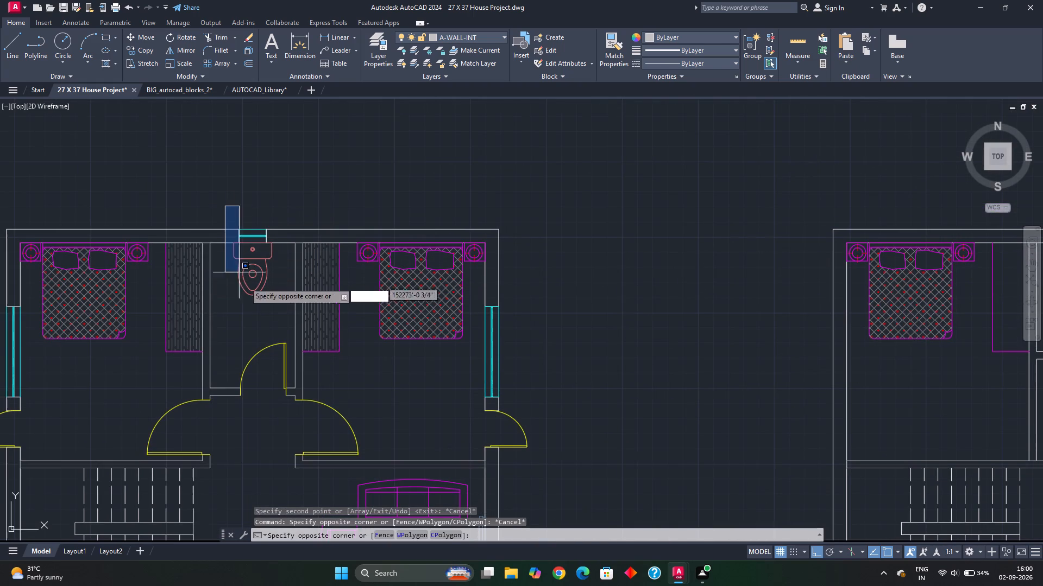
{"action": "left_click", "coordinate": [277, 305]}
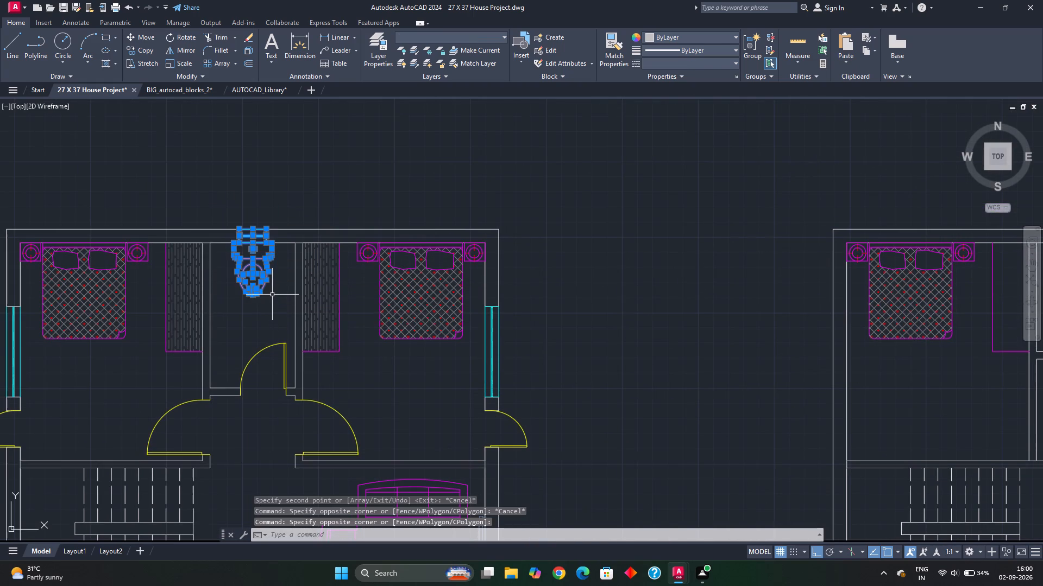
{"action": "type", "text": "CO"}
{"action": "key", "text": "Return"}
{"action": "scroll", "coordinate": [248, 225], "scroll_direction": "up", "scroll_amount": 2}
{"action": "left_click", "coordinate": [259, 271]}
{"action": "scroll", "coordinate": [353, 289], "scroll_direction": "down", "scroll_amount": 3}
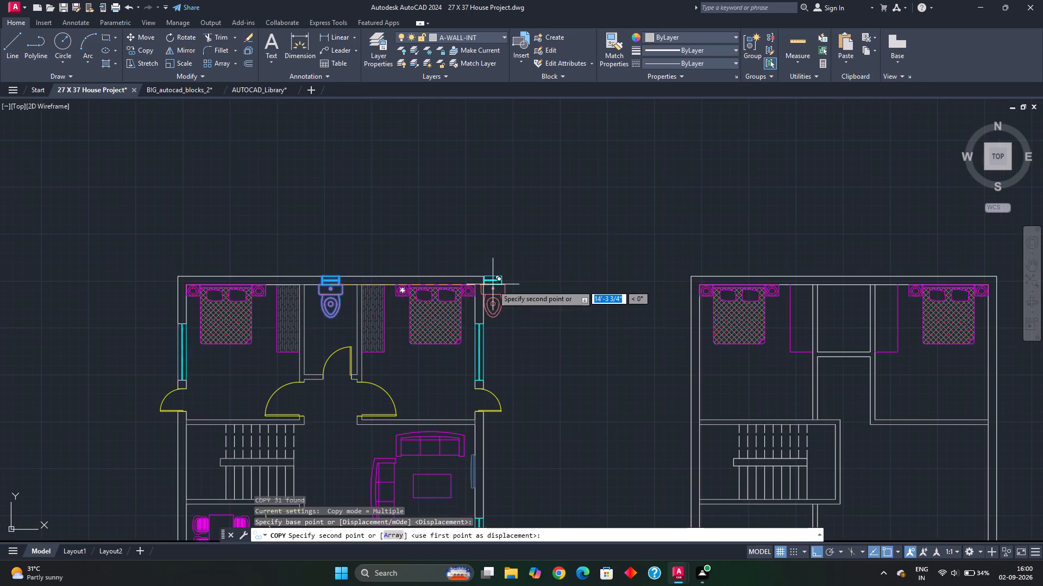
{"action": "middle_click_drag", "start_coordinate": [493, 284], "coordinate": [86, 281]}
{"action": "scroll", "coordinate": [370, 305], "scroll_direction": "up", "scroll_amount": 3}
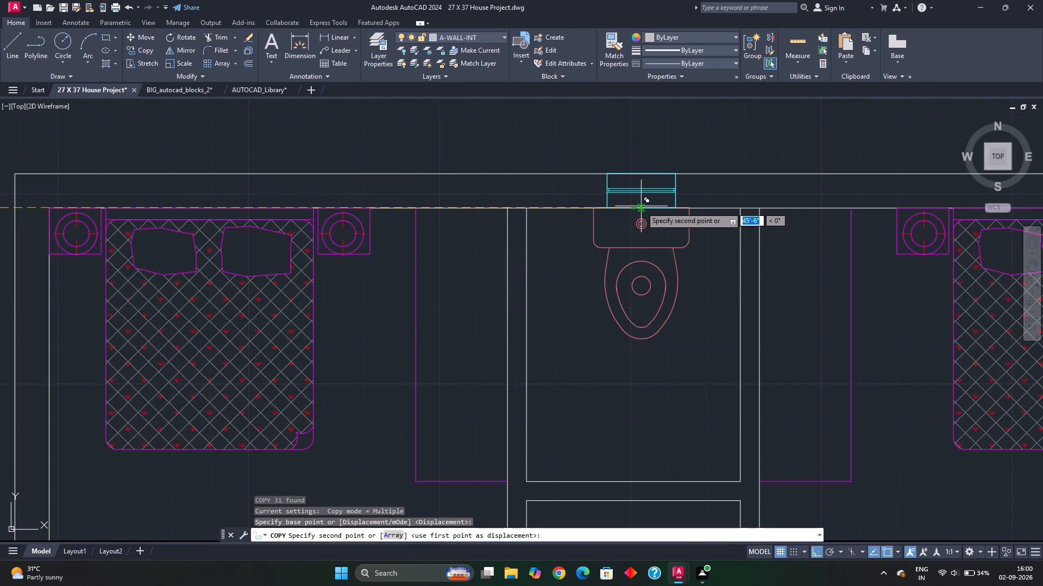
{"action": "left_click", "coordinate": [634, 209]}
{"action": "key", "text": "Escape"}
Move the copied window with its jamb lines about 10 1/2" north, clear of the exterior wall.
{"action": "scroll", "coordinate": [624, 304], "scroll_direction": "down", "scroll_amount": 3}
{"action": "middle_click_drag", "start_coordinate": [634, 329], "coordinate": [567, 257]}
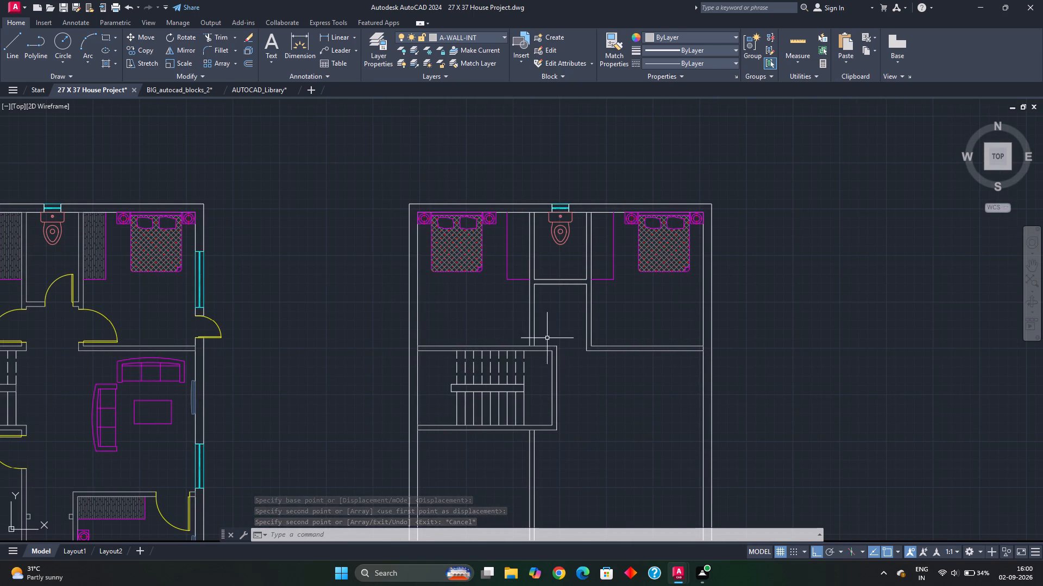
{"action": "scroll", "coordinate": [574, 185], "scroll_direction": "up", "scroll_amount": 3}
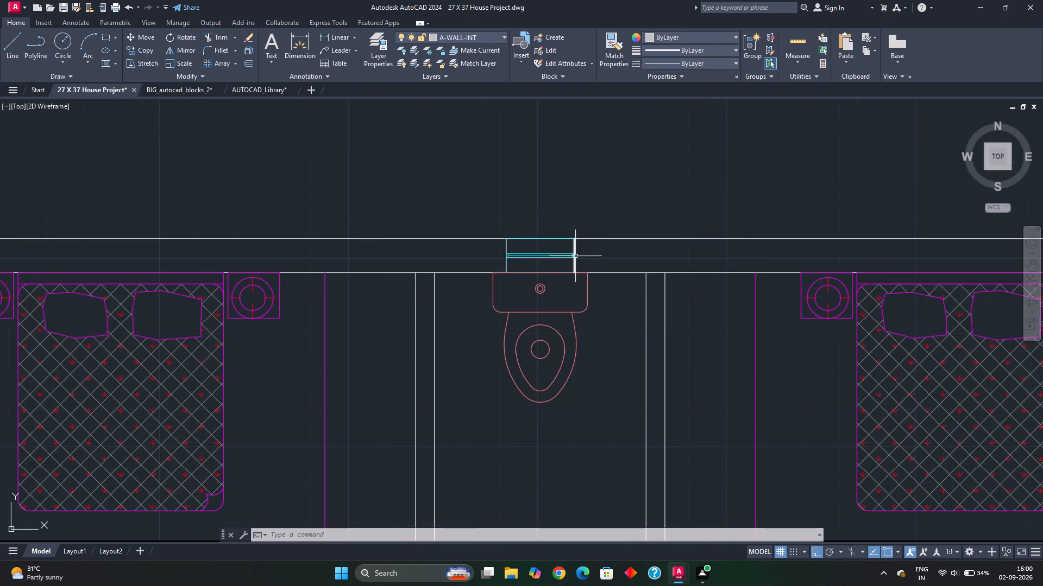
{"action": "scroll", "coordinate": [575, 257], "scroll_direction": "up", "scroll_amount": 2}
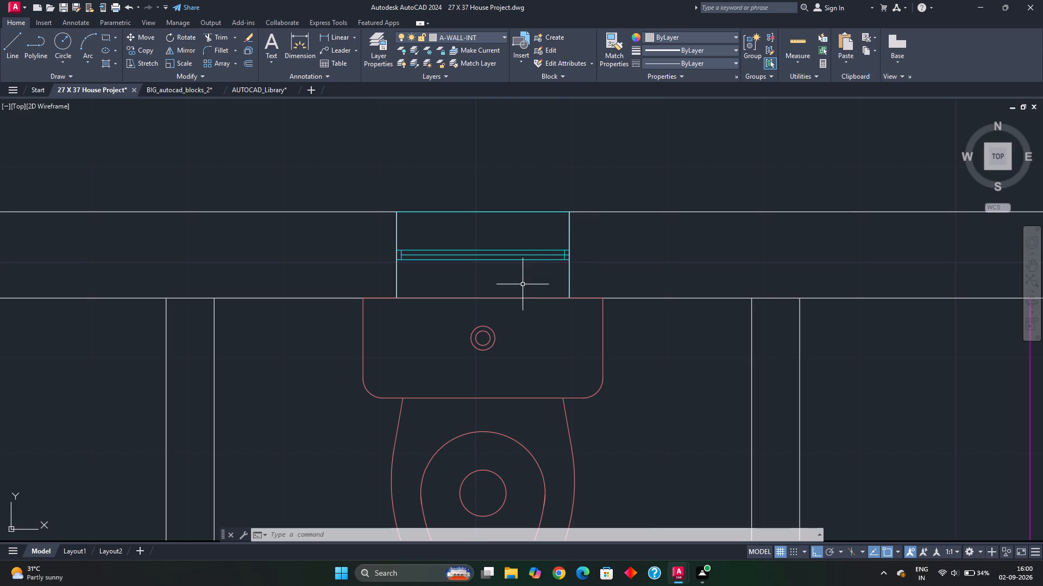
{"action": "left_click", "coordinate": [354, 174]}
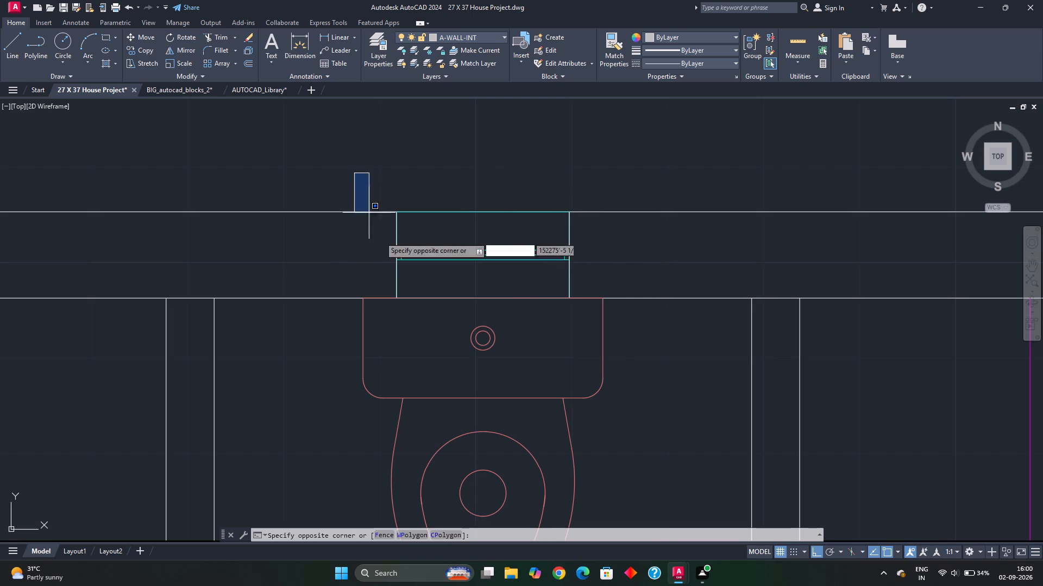
{"action": "left_click", "coordinate": [593, 313]}
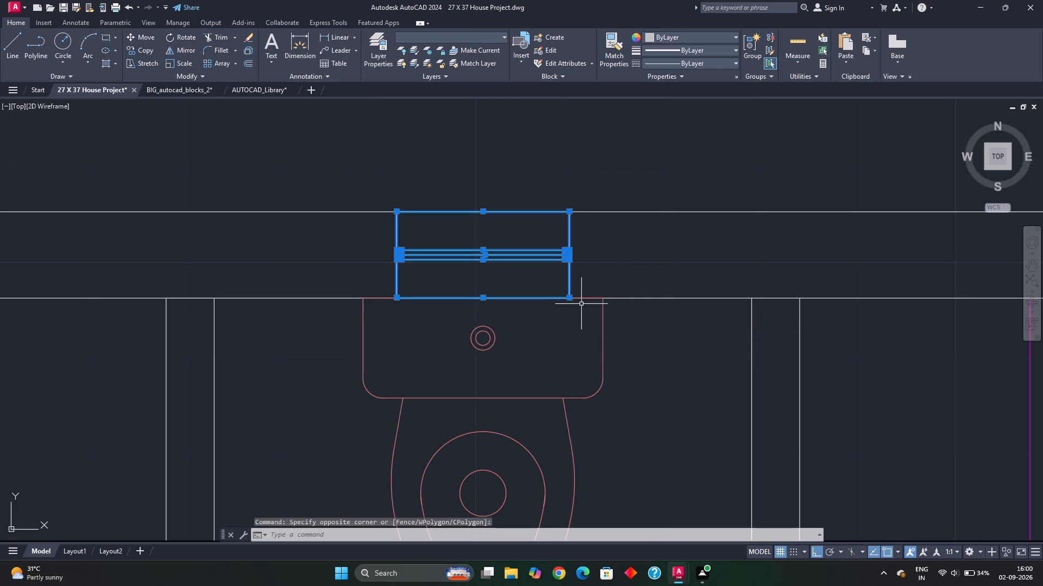
{"action": "key", "text": "m"}
{"action": "key", "text": "Return"}
{"action": "left_click", "coordinate": [570, 297]}
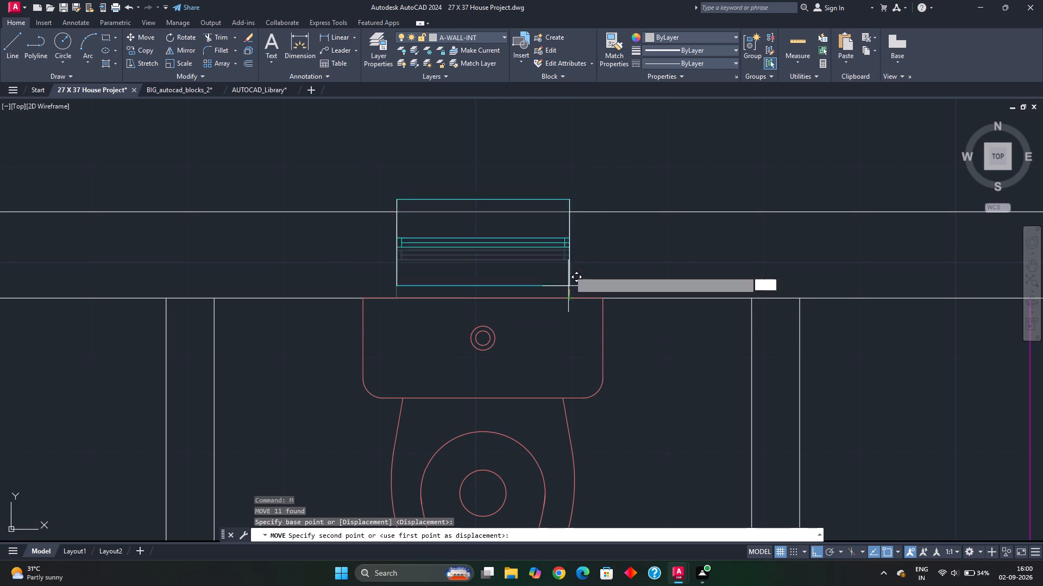
{"action": "left_click", "coordinate": [565, 197]}
{"action": "key", "text": "Escape"}
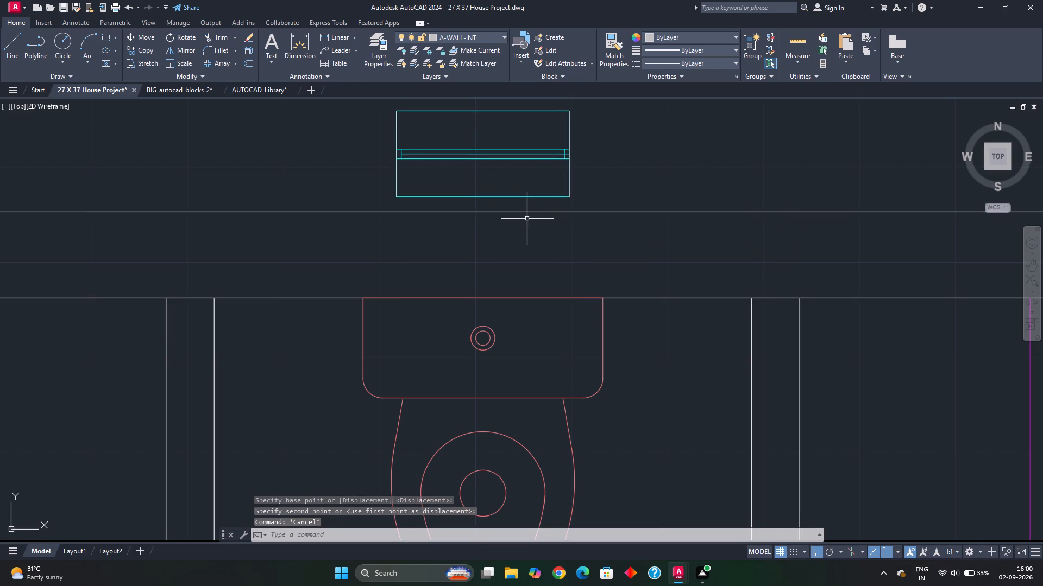
Extend both jamb lines of the moved window south to the inner face of the north wall.
{"action": "type", "text": "EX"}
{"action": "key", "text": "space"}
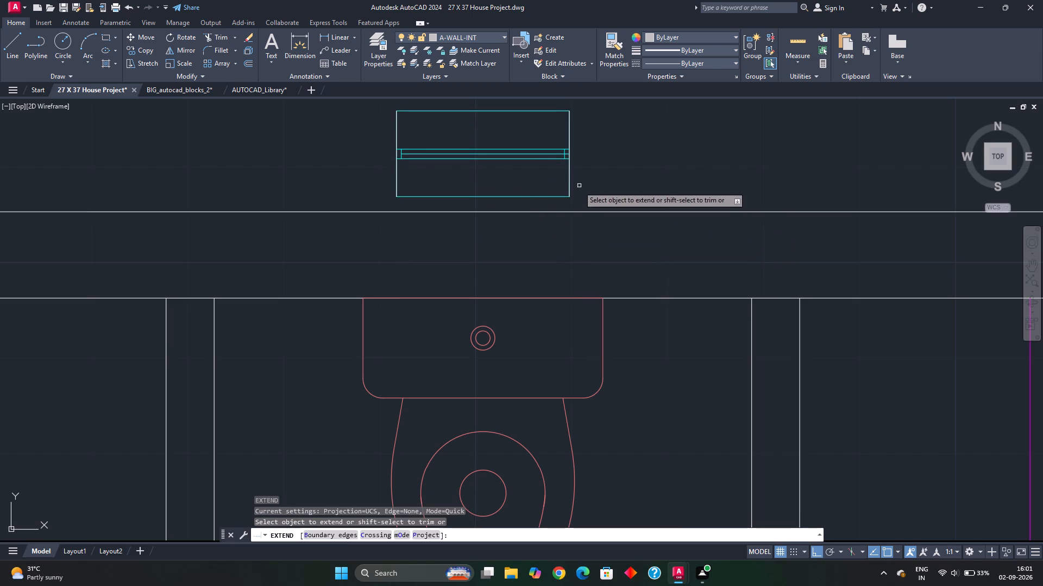
{"action": "left_click", "coordinate": [570, 180]}
{"action": "left_click", "coordinate": [571, 194]}
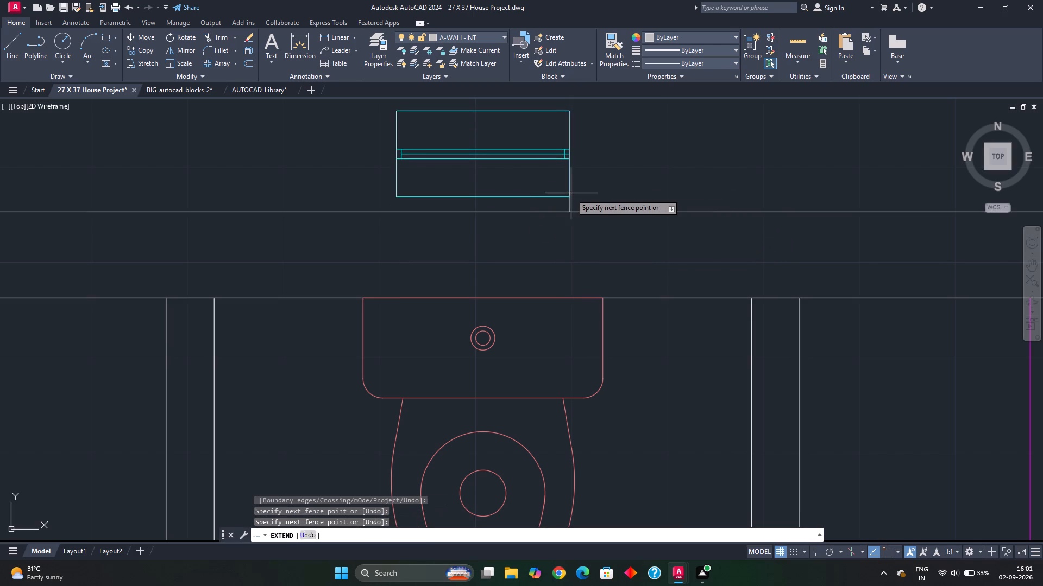
{"action": "left_click", "coordinate": [564, 180]}
{"action": "left_click", "coordinate": [392, 175]}
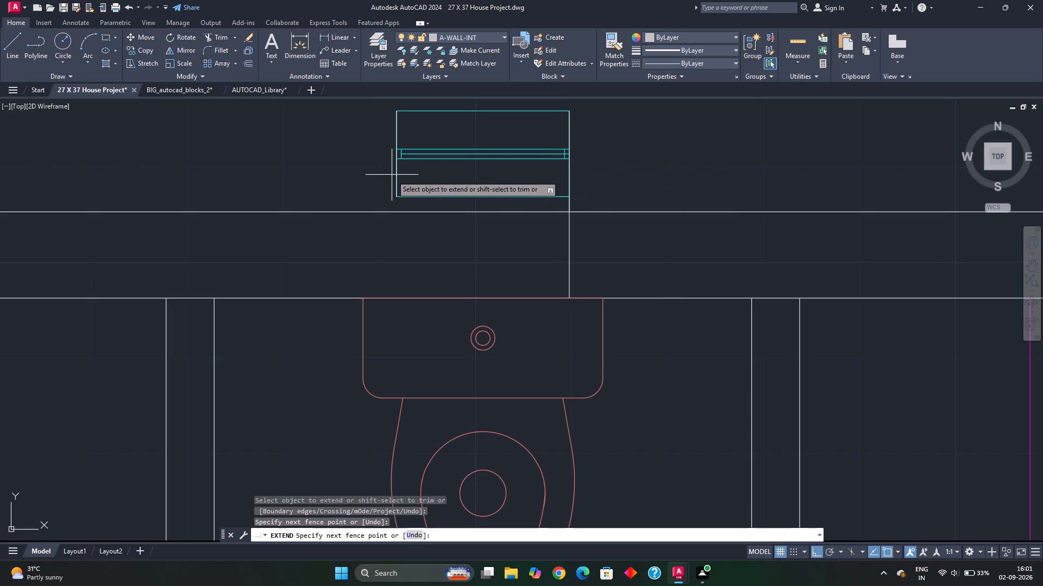
{"action": "left_click", "coordinate": [410, 183]}
{"action": "left_click_drag", "start_coordinate": [381, 181], "coordinate": [408, 194]}
{"action": "key", "text": "Escape"}
Trim the north wall's faces between the jamb lines and the jamb pieces bridging the wall and the moved window.
{"action": "type", "text": "TR"}
{"action": "key", "text": "space"}
{"action": "left_click", "coordinate": [486, 203]}
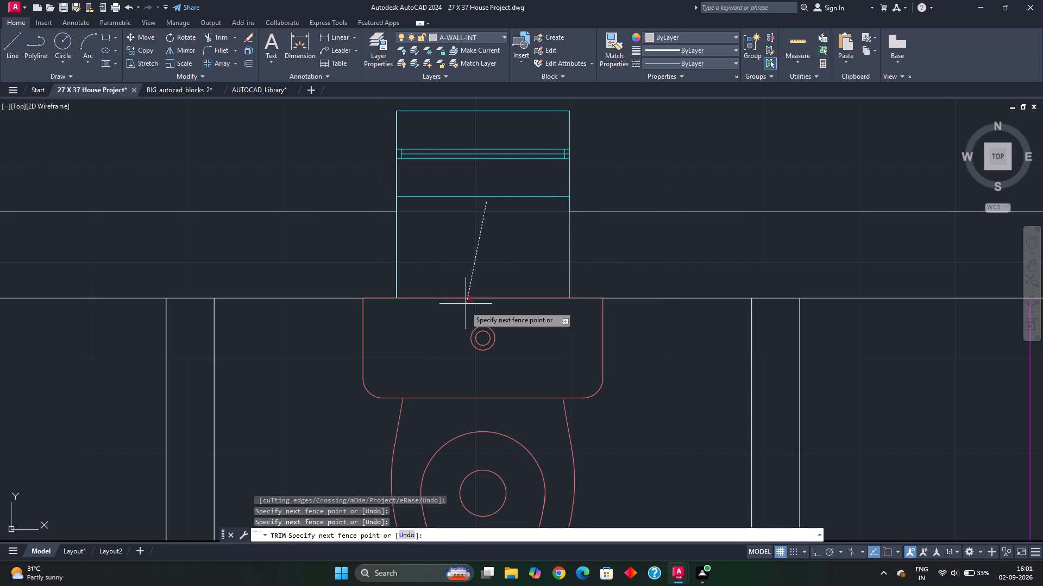
{"action": "left_click", "coordinate": [464, 312]}
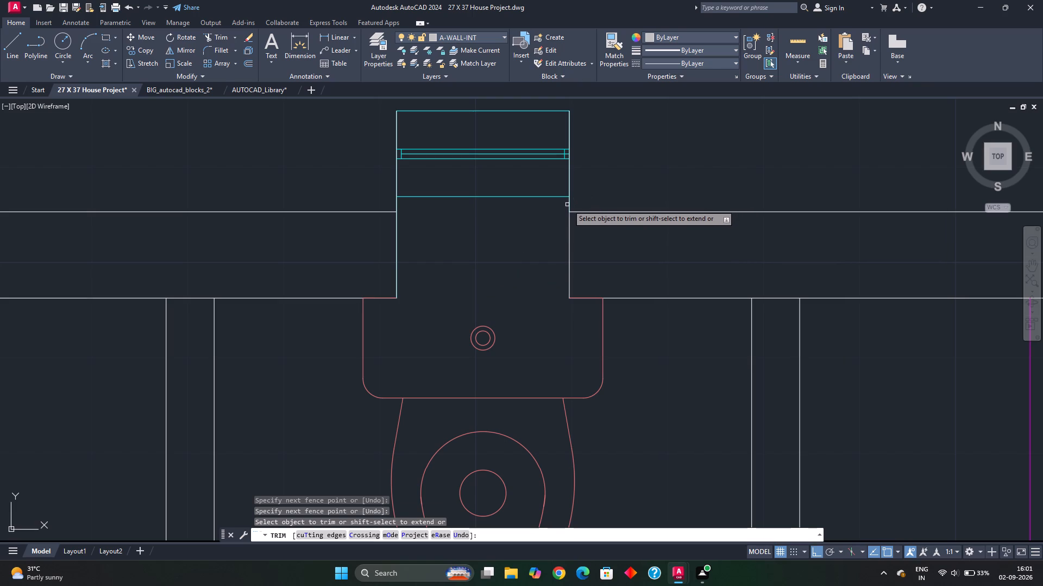
{"action": "left_click", "coordinate": [569, 205]}
{"action": "scroll", "coordinate": [578, 206], "scroll_direction": "up", "scroll_amount": 3}
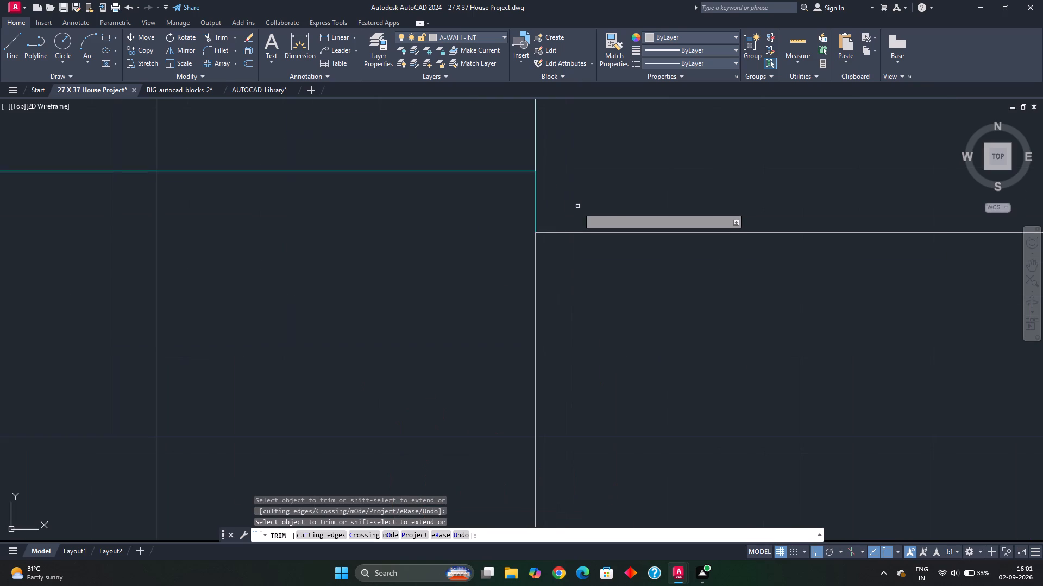
{"action": "left_click_drag", "start_coordinate": [559, 202], "coordinate": [546, 203]}
{"action": "left_click", "coordinate": [475, 209]}
{"action": "scroll", "coordinate": [419, 239], "scroll_direction": "down", "scroll_amount": 3}
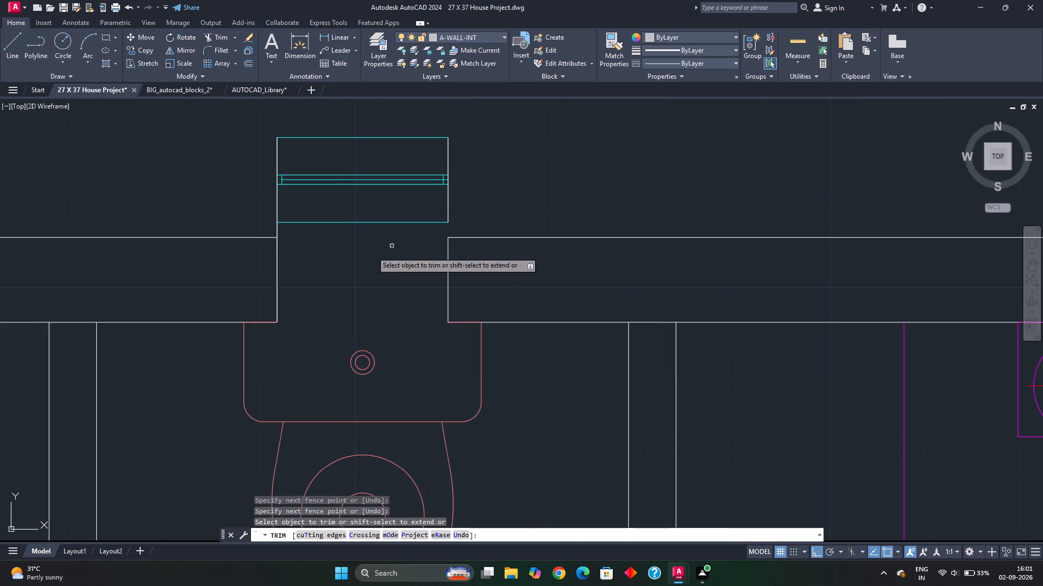
{"action": "middle_click_drag", "start_coordinate": [355, 256], "coordinate": [477, 254]}
{"action": "scroll", "coordinate": [435, 238], "scroll_direction": "up", "scroll_amount": 3}
{"action": "left_click", "coordinate": [331, 202]}
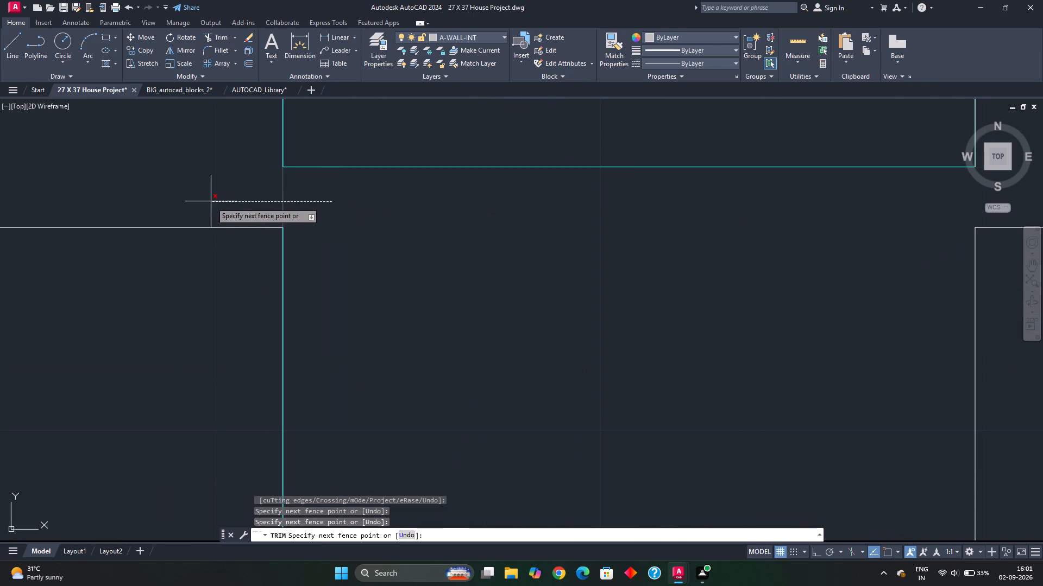
{"action": "left_click", "coordinate": [211, 201]}
Trim the leftover jamb line overlapping the west edge of the moved window.
{"action": "scroll", "coordinate": [298, 227], "scroll_direction": "down", "scroll_amount": 1}
{"action": "middle_click_drag", "start_coordinate": [313, 231], "coordinate": [367, 342]}
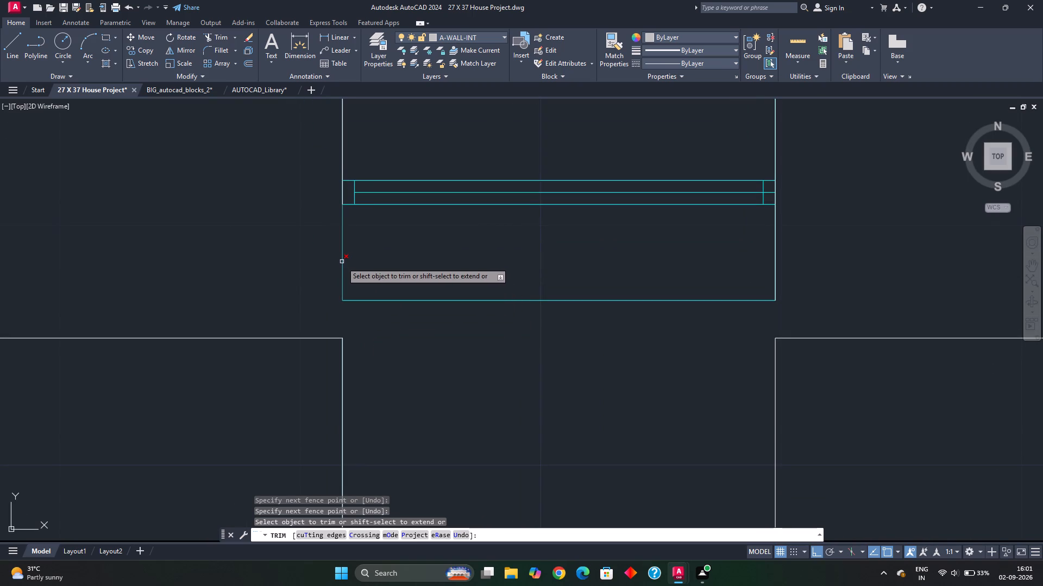
{"action": "left_click", "coordinate": [342, 262]}
{"action": "middle_click_drag", "start_coordinate": [366, 249], "coordinate": [380, 332]}
{"action": "left_click", "coordinate": [356, 246]}
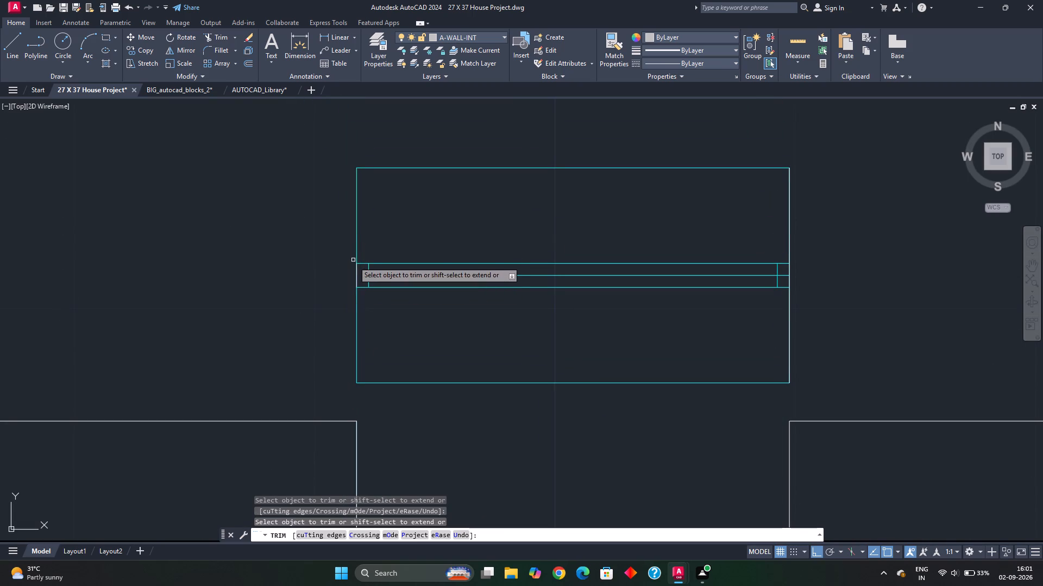
{"action": "left_click", "coordinate": [357, 273]}
Trim the leftover jamb line overlapping the east edge of the moved window, above, across and below its glazing strip.
{"action": "middle_click_drag", "start_coordinate": [548, 337], "coordinate": [298, 333]}
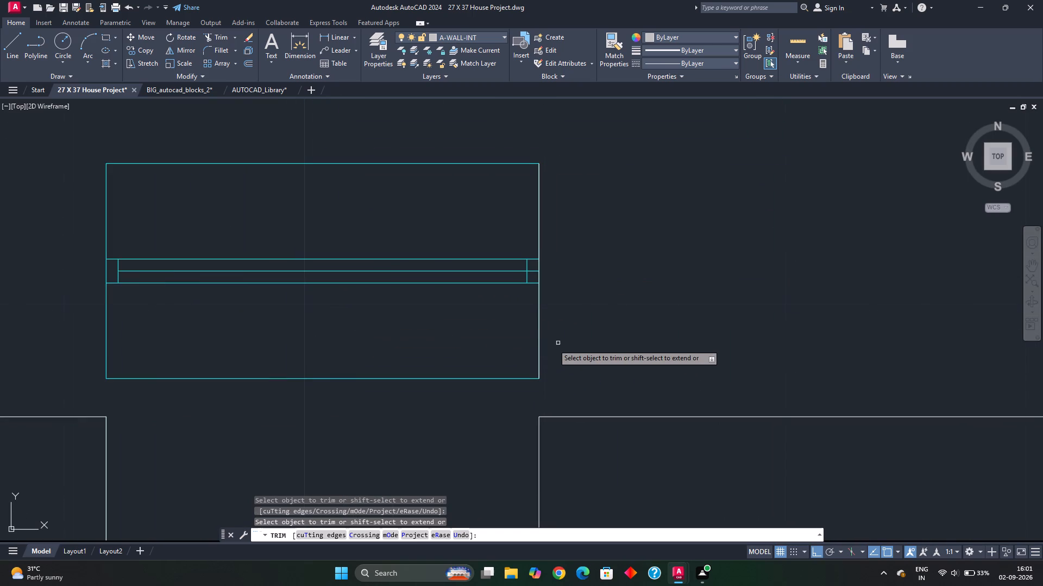
{"action": "left_click", "coordinate": [538, 328]}
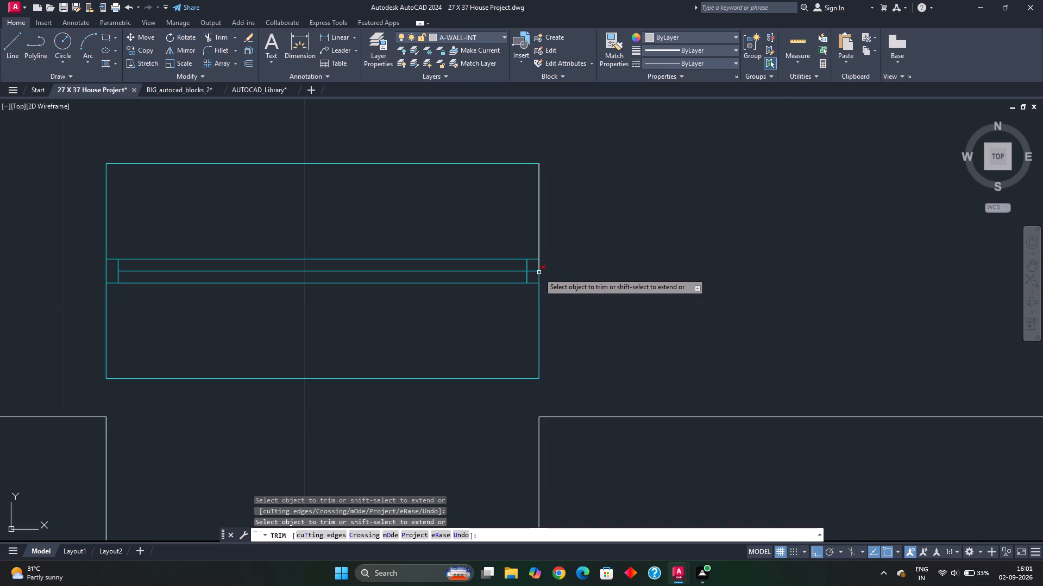
{"action": "left_click", "coordinate": [542, 276]}
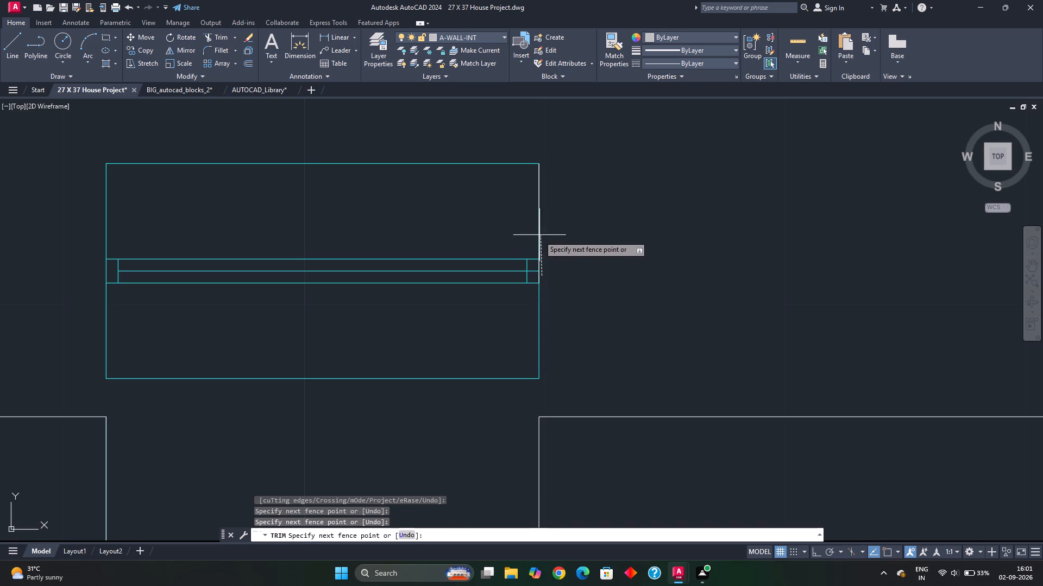
{"action": "key", "text": "Escape"}
{"action": "scroll", "coordinate": [531, 249], "scroll_direction": "up", "scroll_amount": 2}
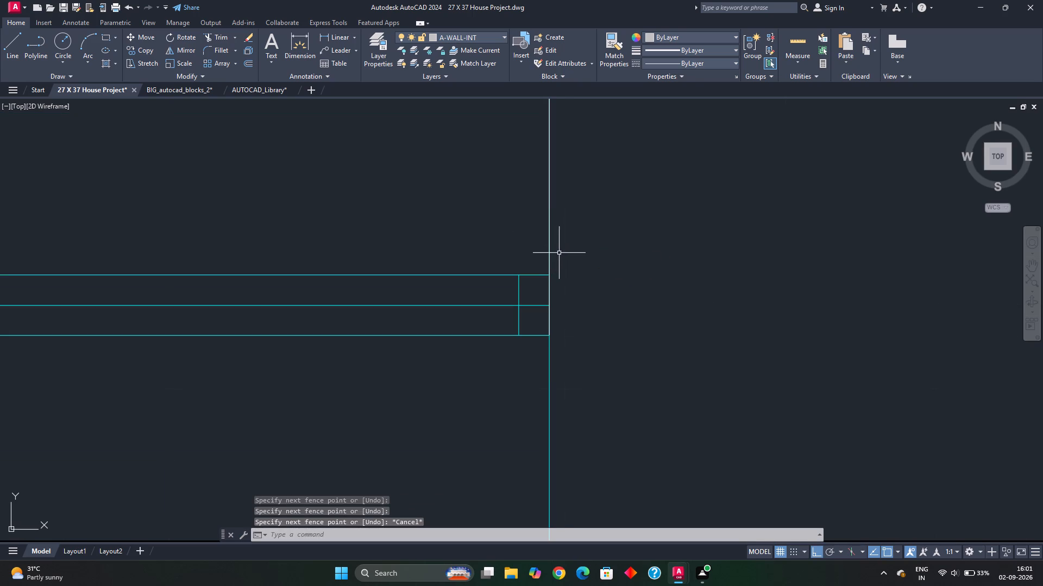
{"action": "type", "text": "TR"}
{"action": "key", "text": "space"}
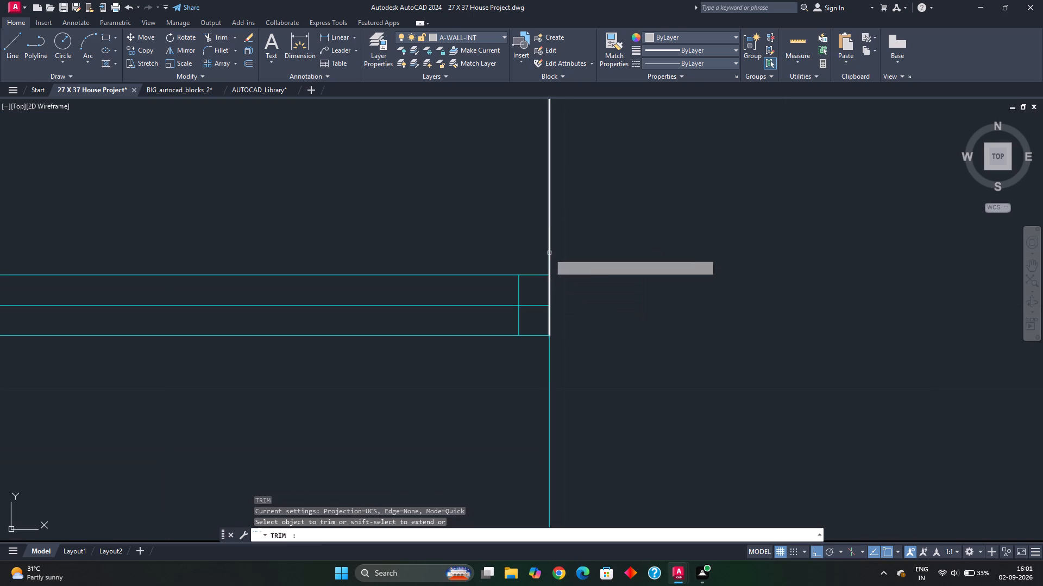
{"action": "left_click", "coordinate": [549, 257]}
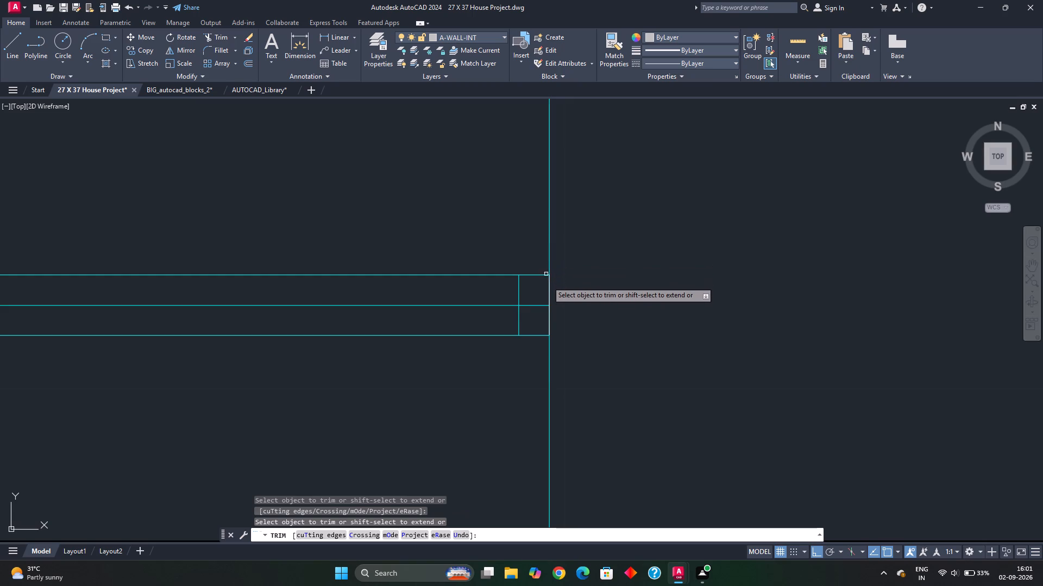
{"action": "left_click", "coordinate": [549, 291]}
{"action": "left_click", "coordinate": [550, 318]}
{"action": "scroll", "coordinate": [588, 371], "scroll_direction": "down", "scroll_amount": 1}
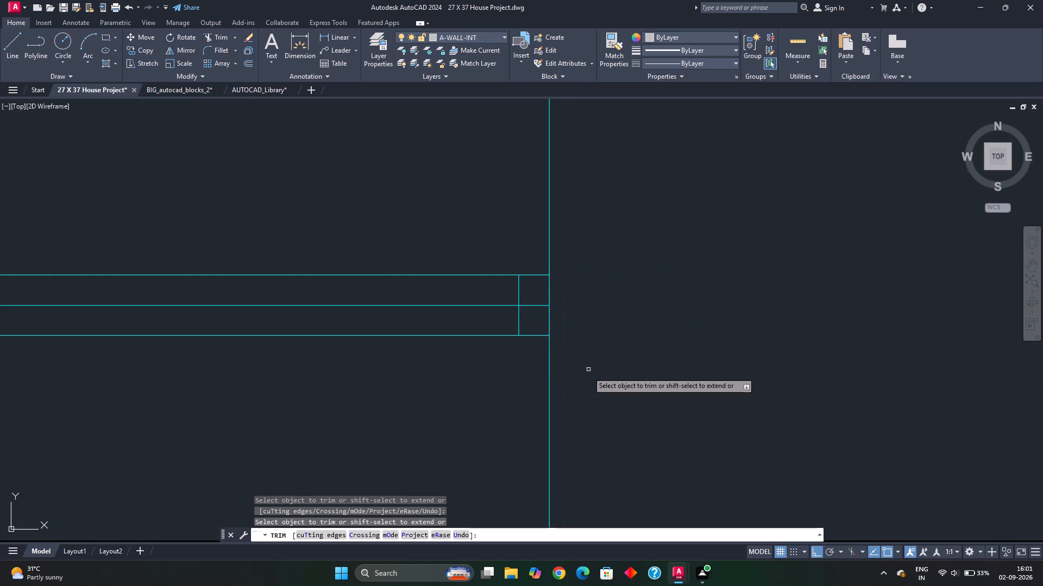
{"action": "scroll", "coordinate": [588, 372], "scroll_direction": "down", "scroll_amount": 2}
{"action": "middle_click_drag", "start_coordinate": [589, 387], "coordinate": [573, 310]}
{"action": "key", "text": "Escape"}
{"action": "key", "text": "Escape"}
Move the whole window from its southeast corner down to the inner southeast corner of the toilet's north wall opening.
{"action": "left_click", "coordinate": [259, 177]}
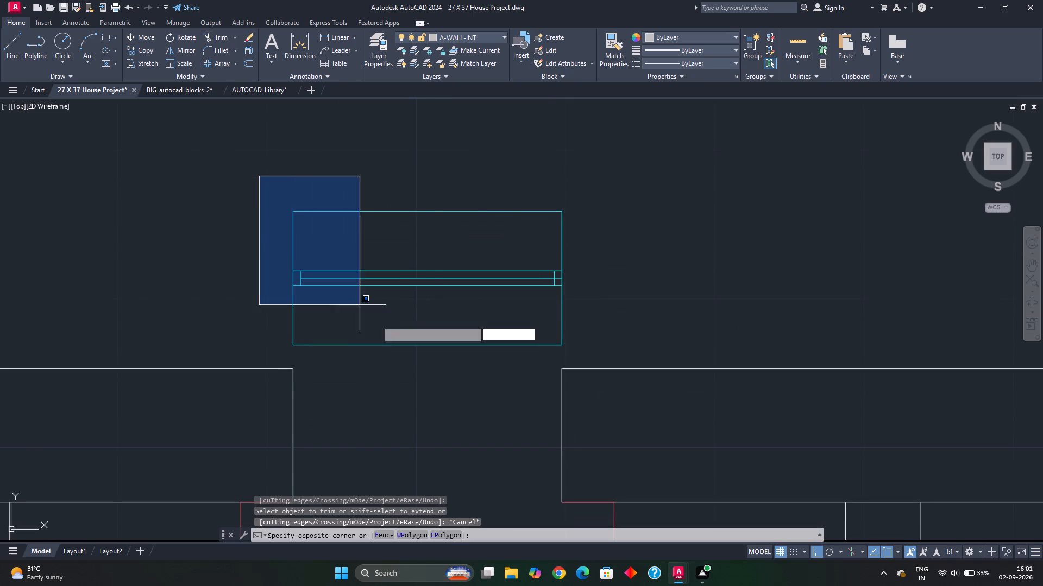
{"action": "left_click", "coordinate": [581, 353]}
{"action": "key", "text": "m"}
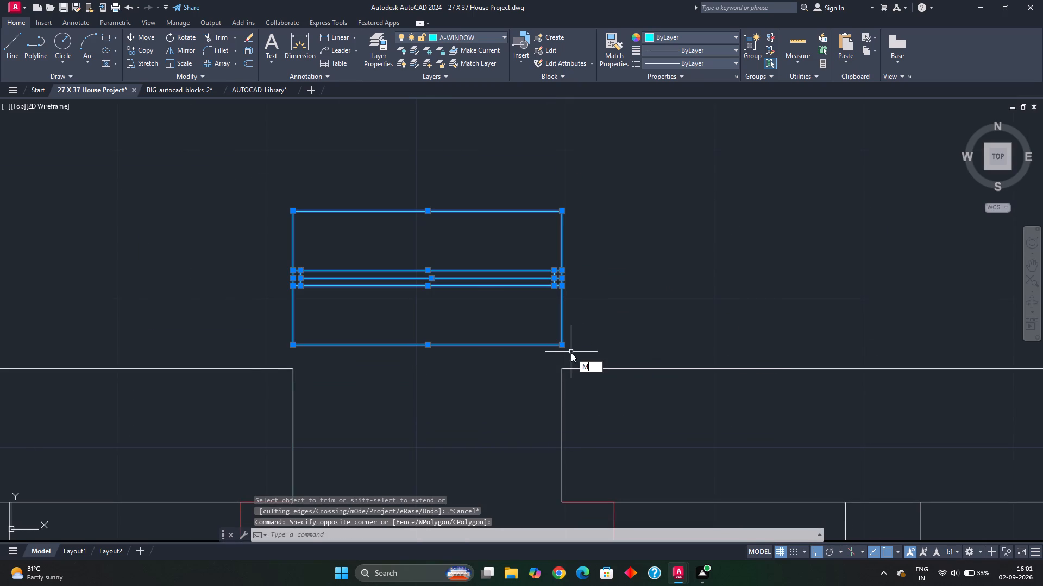
{"action": "key", "text": "Return"}
{"action": "left_click", "coordinate": [560, 343]}
{"action": "middle_click_drag", "start_coordinate": [557, 449], "coordinate": [545, 319]}
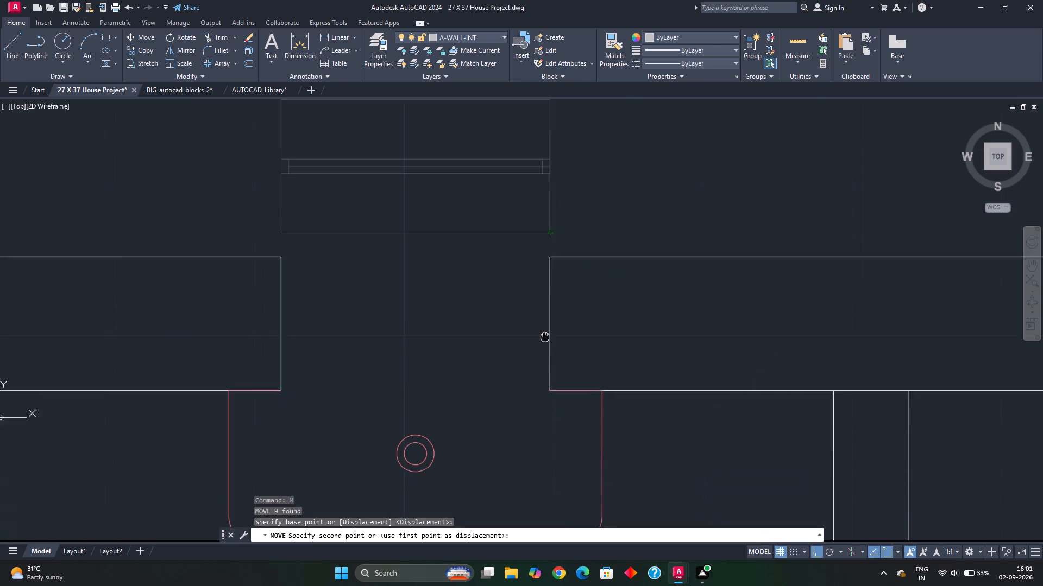
{"action": "middle_click_drag", "start_coordinate": [545, 319], "coordinate": [545, 315]}
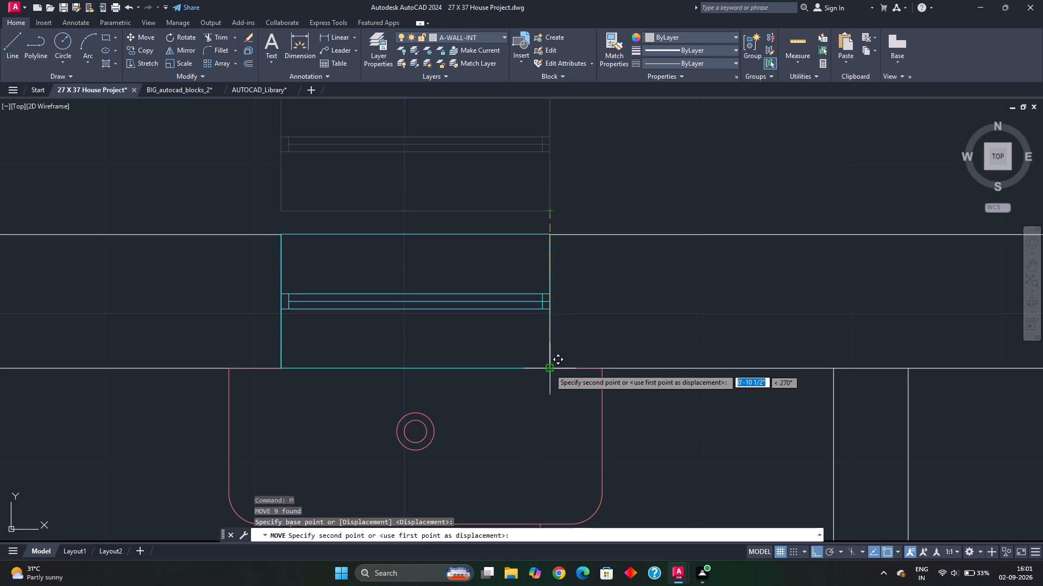
{"action": "left_click", "coordinate": [552, 368]}
{"action": "key", "text": "Escape"}
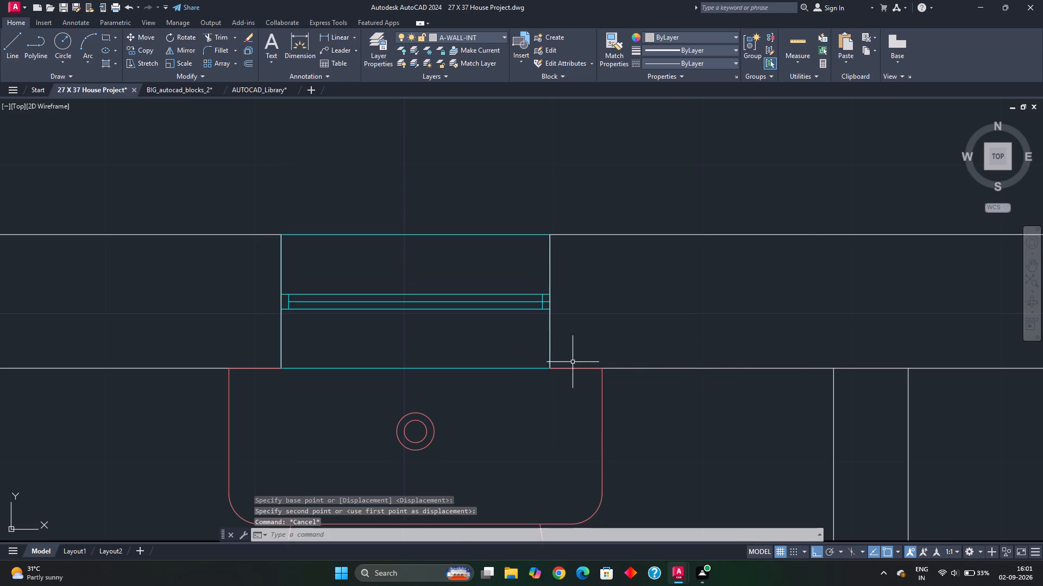
Check the outer wall line's layer and make A-WALL-EXT the current layer.
{"action": "scroll", "coordinate": [577, 363], "scroll_direction": "down", "scroll_amount": 2}
{"action": "middle_click_drag", "start_coordinate": [577, 364], "coordinate": [552, 315]}
{"action": "scroll", "coordinate": [539, 334], "scroll_direction": "down", "scroll_amount": 1}
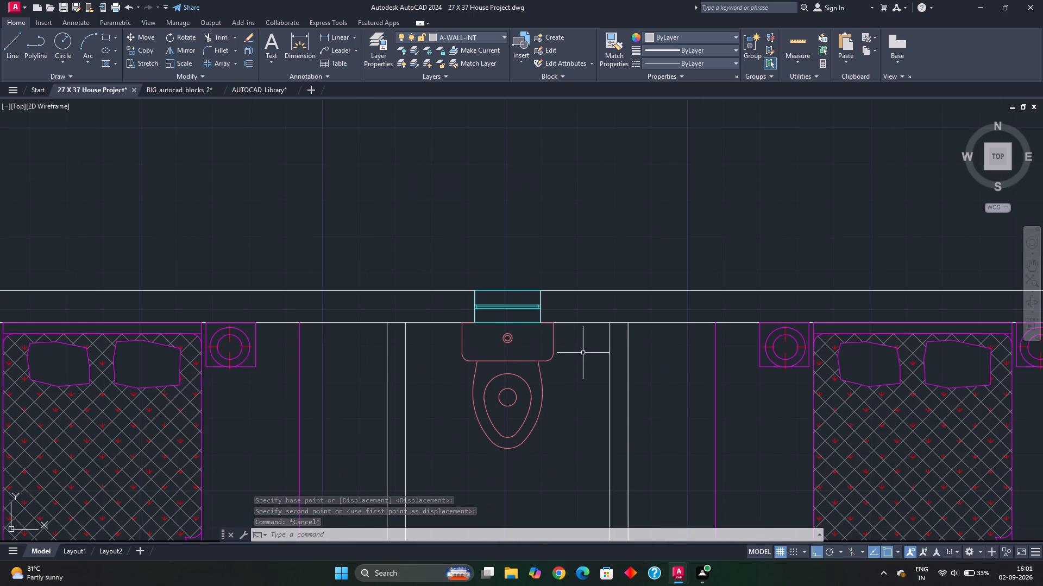
{"action": "scroll", "coordinate": [584, 362], "scroll_direction": "down", "scroll_amount": 1}
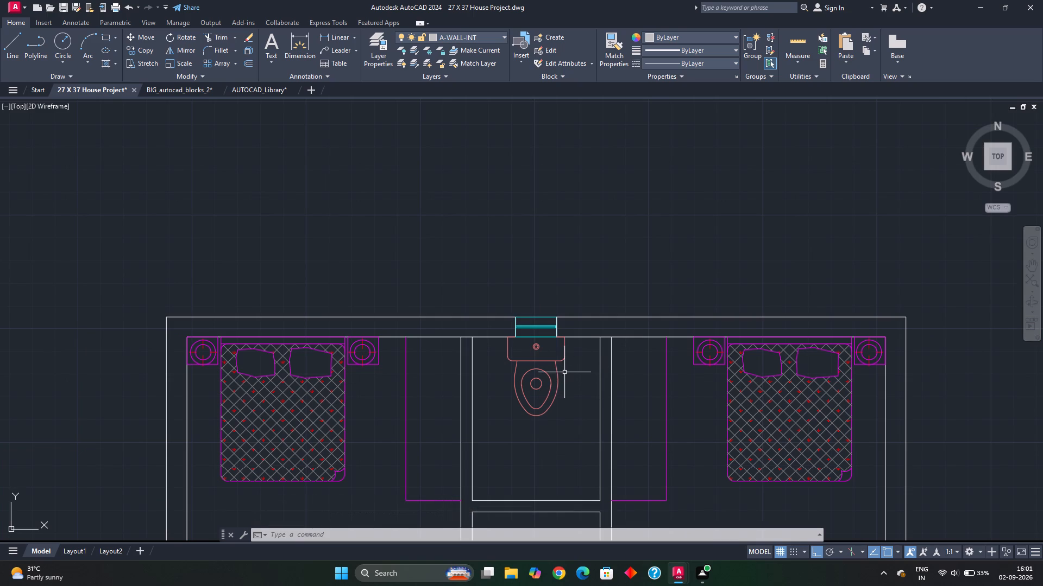
{"action": "middle_click_drag", "start_coordinate": [565, 447], "coordinate": [518, 380]}
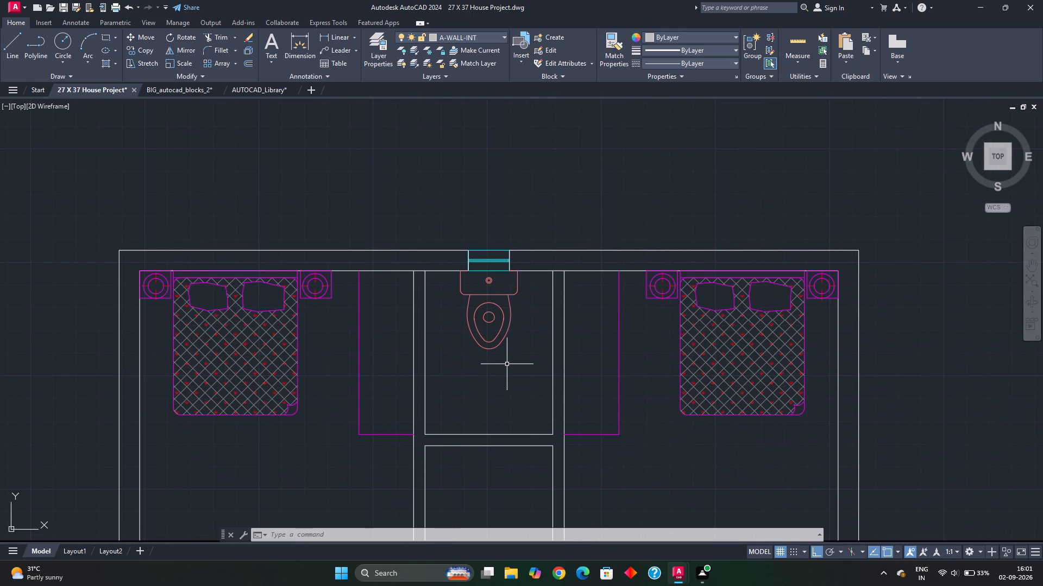
{"action": "middle_click_drag", "start_coordinate": [467, 348], "coordinate": [413, 328]}
{"action": "middle_click_drag", "start_coordinate": [456, 359], "coordinate": [445, 343]}
{"action": "scroll", "coordinate": [433, 363], "scroll_direction": "down", "scroll_amount": 2}
{"action": "middle_click_drag", "start_coordinate": [433, 364], "coordinate": [407, 271]}
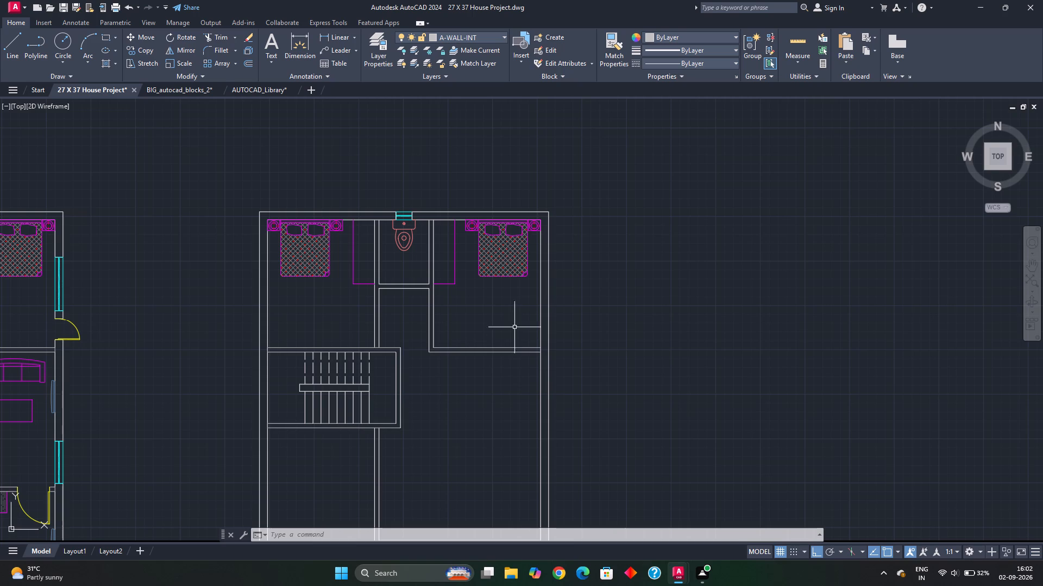
{"action": "scroll", "coordinate": [543, 295], "scroll_direction": "up", "scroll_amount": 1}
{"action": "middle_click_drag", "start_coordinate": [537, 297], "coordinate": [483, 311]}
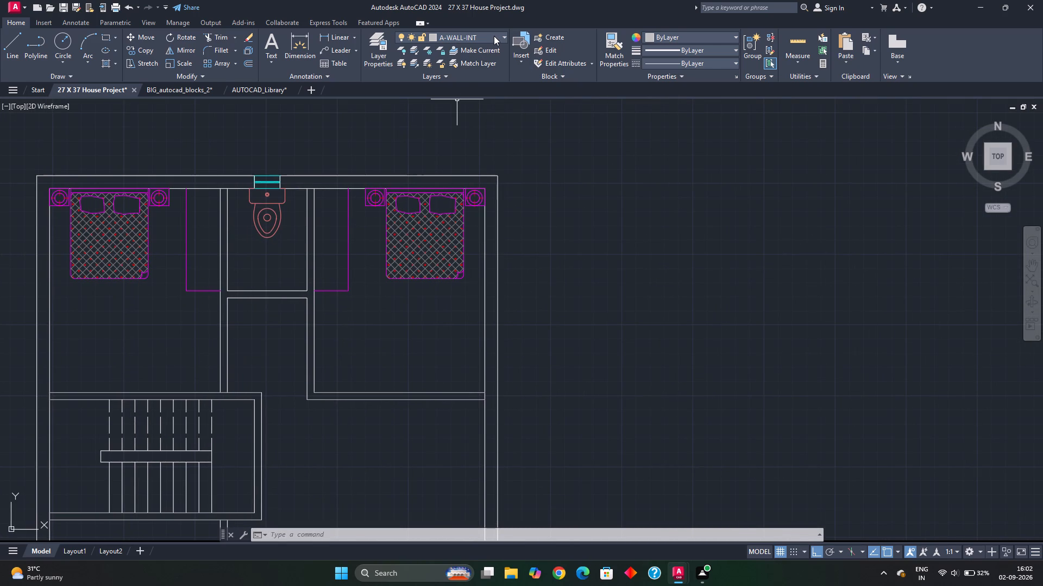
{"action": "scroll", "coordinate": [298, 170], "scroll_direction": "up", "scroll_amount": 1}
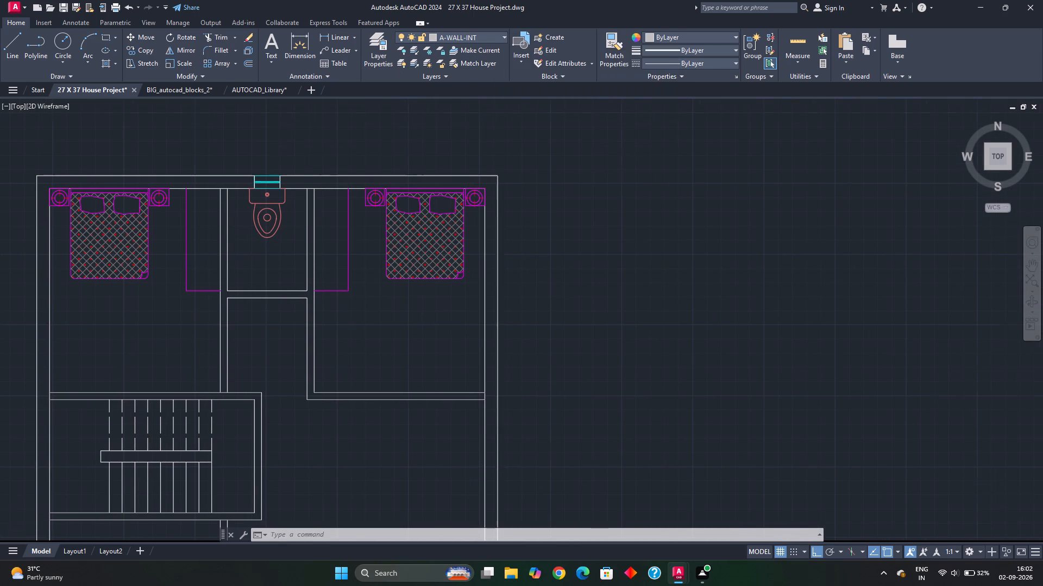
{"action": "scroll", "coordinate": [294, 174], "scroll_direction": "up", "scroll_amount": 1}
{"action": "left_click", "coordinate": [287, 182]}
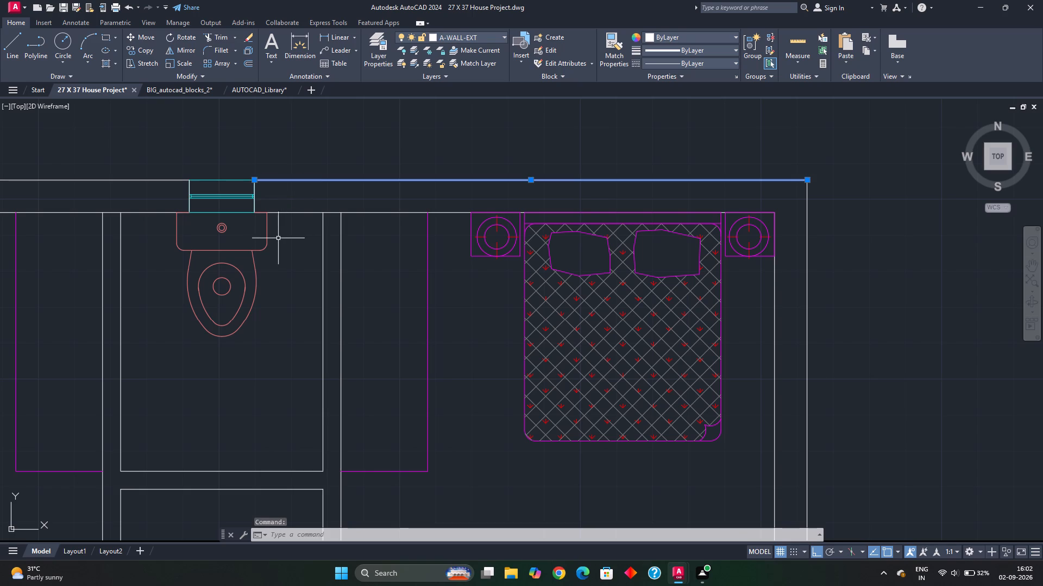
{"action": "key", "text": "Escape"}
{"action": "middle_click_drag", "start_coordinate": [378, 257], "coordinate": [216, 143]}
{"action": "left_click", "coordinate": [500, 36]}
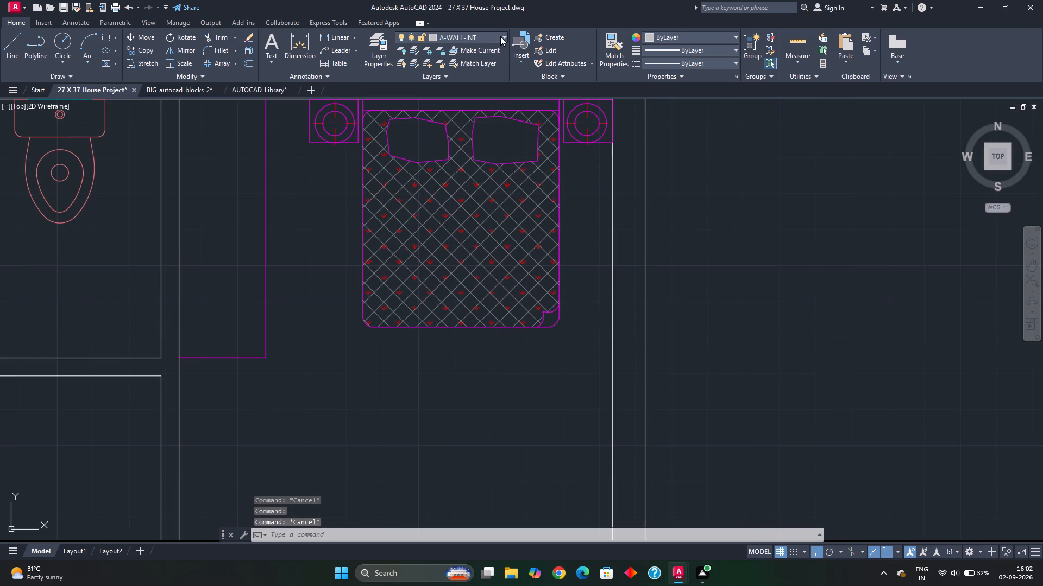
{"action": "left_click", "coordinate": [474, 191]}
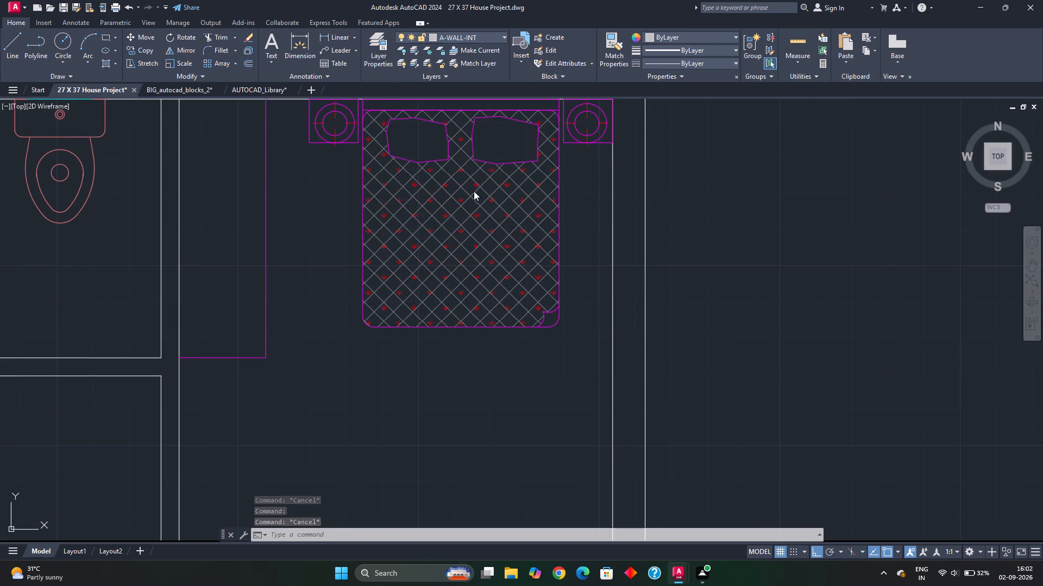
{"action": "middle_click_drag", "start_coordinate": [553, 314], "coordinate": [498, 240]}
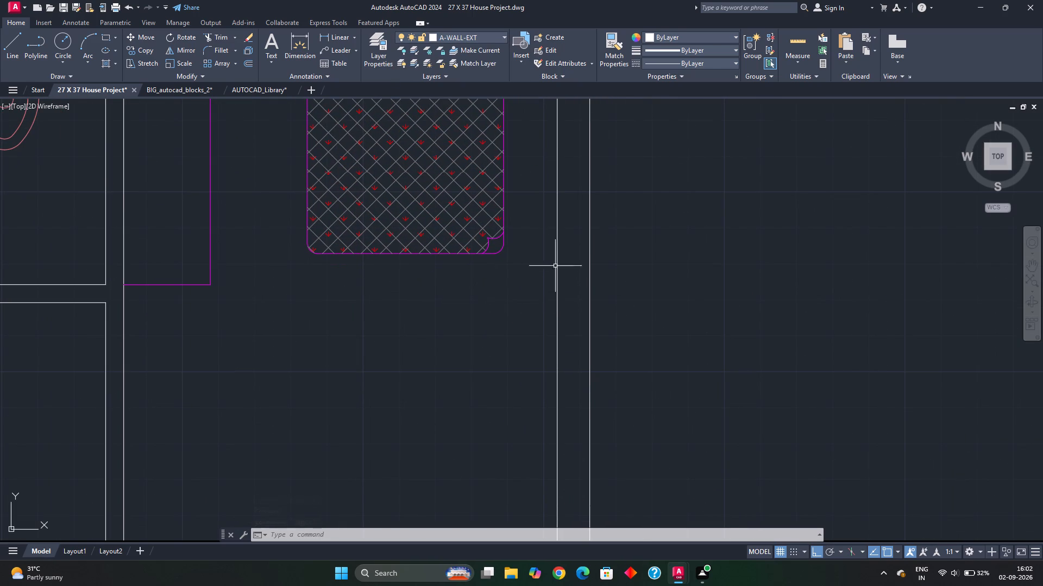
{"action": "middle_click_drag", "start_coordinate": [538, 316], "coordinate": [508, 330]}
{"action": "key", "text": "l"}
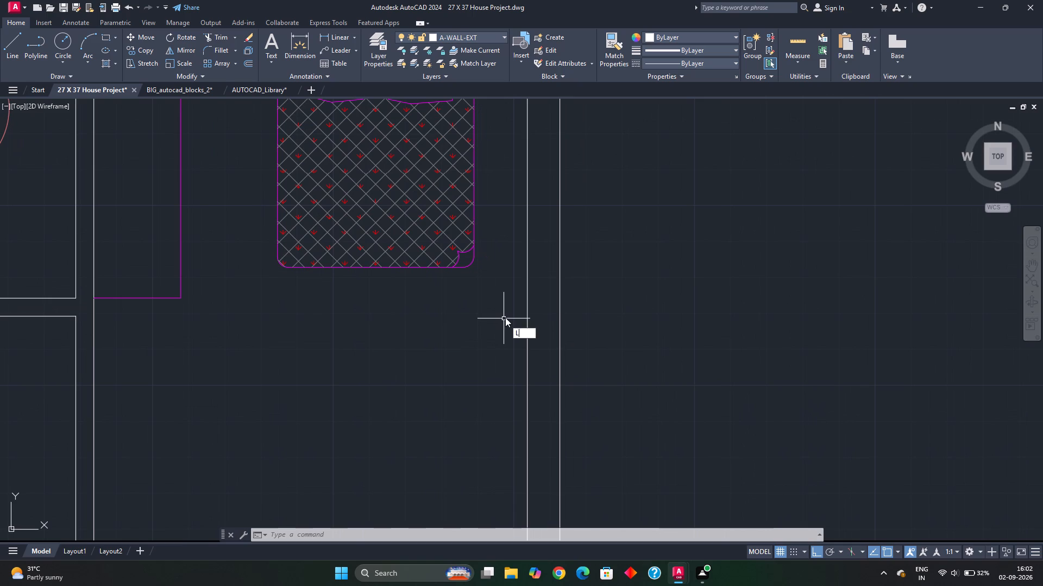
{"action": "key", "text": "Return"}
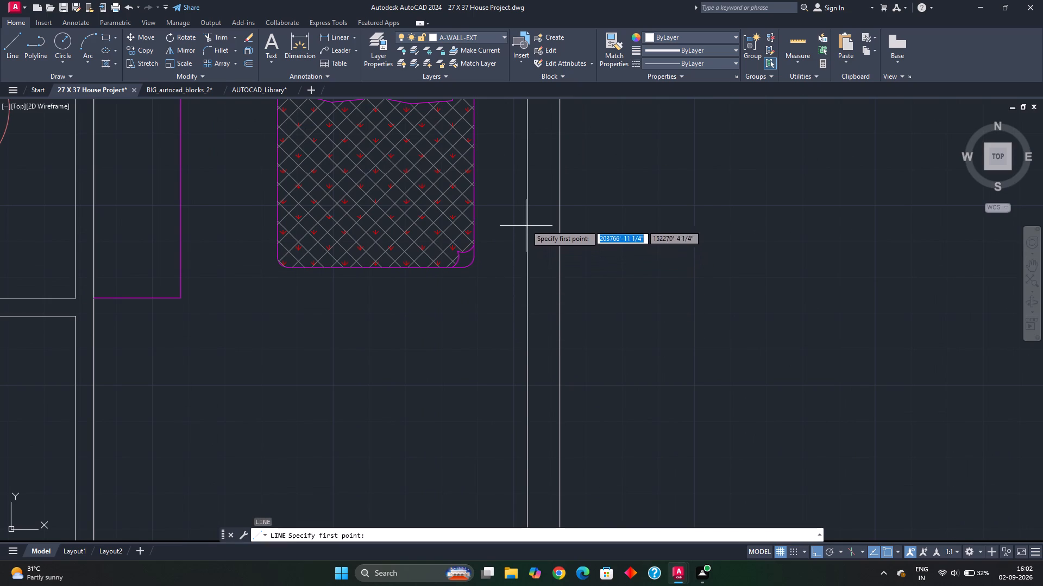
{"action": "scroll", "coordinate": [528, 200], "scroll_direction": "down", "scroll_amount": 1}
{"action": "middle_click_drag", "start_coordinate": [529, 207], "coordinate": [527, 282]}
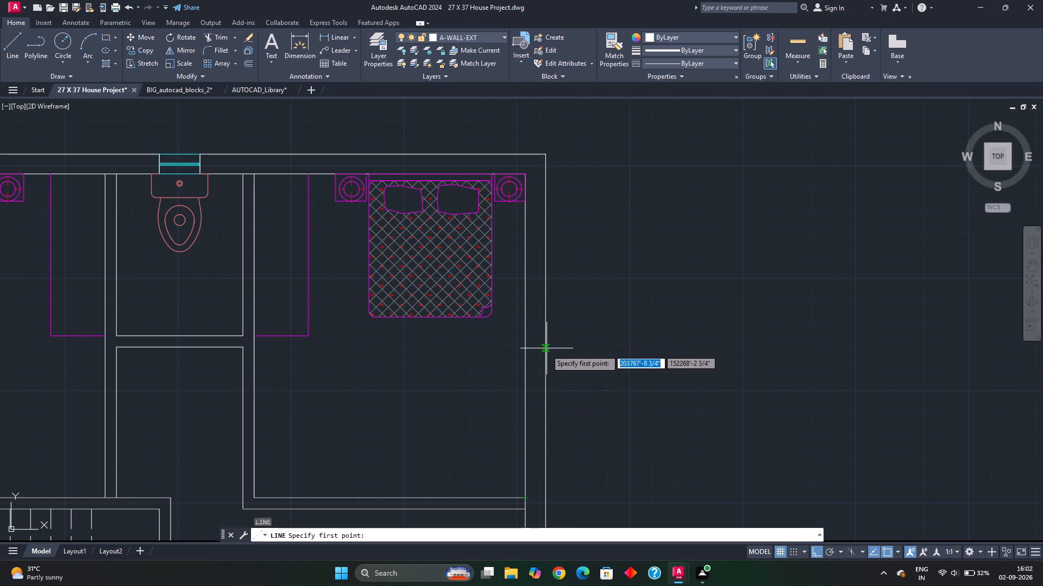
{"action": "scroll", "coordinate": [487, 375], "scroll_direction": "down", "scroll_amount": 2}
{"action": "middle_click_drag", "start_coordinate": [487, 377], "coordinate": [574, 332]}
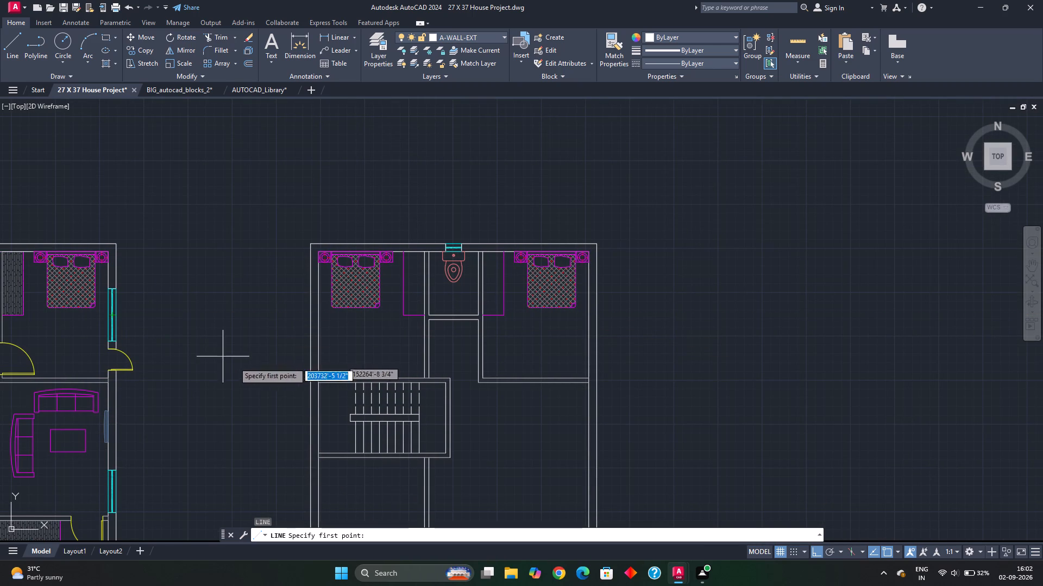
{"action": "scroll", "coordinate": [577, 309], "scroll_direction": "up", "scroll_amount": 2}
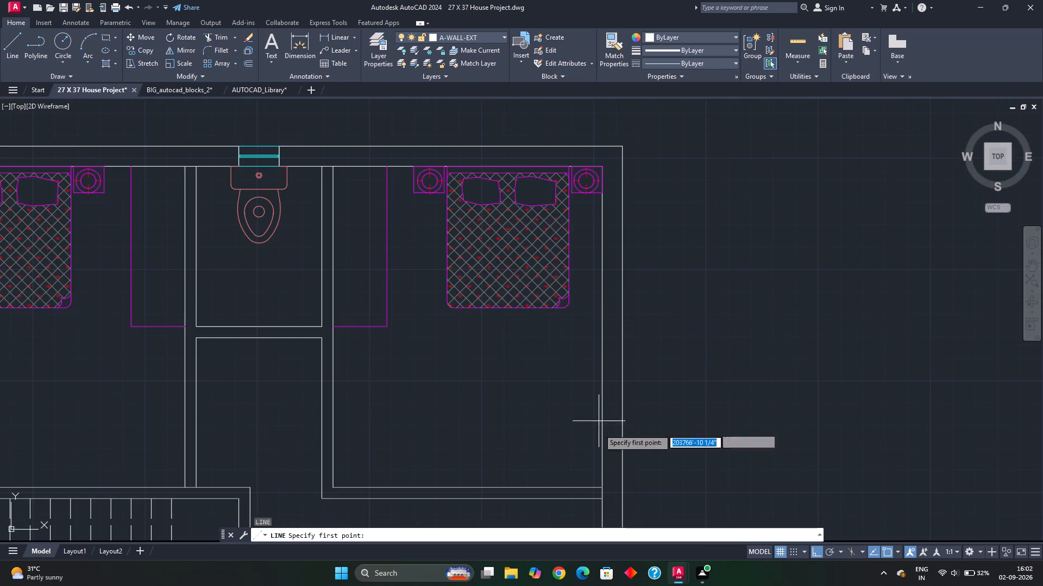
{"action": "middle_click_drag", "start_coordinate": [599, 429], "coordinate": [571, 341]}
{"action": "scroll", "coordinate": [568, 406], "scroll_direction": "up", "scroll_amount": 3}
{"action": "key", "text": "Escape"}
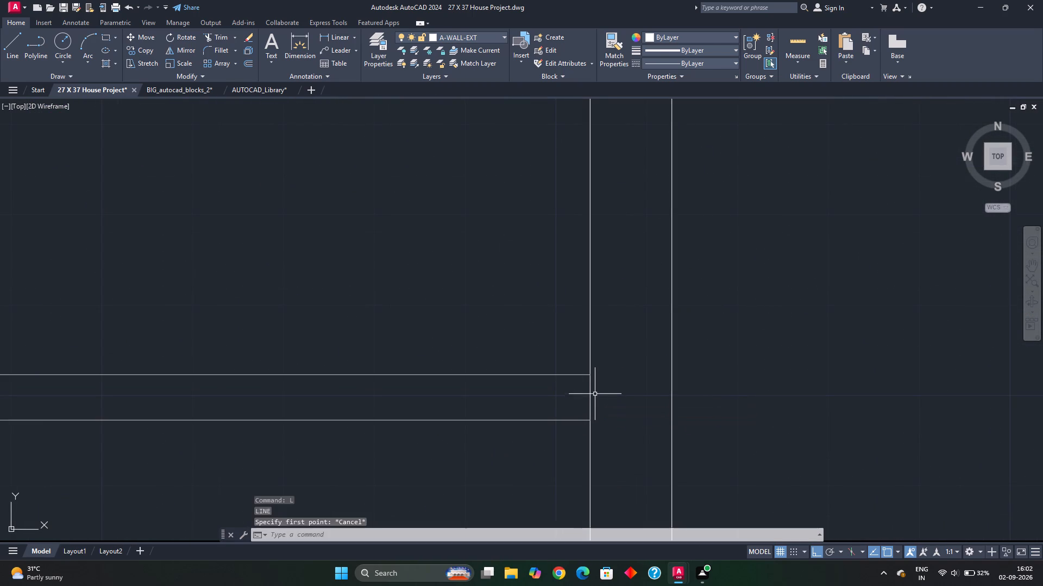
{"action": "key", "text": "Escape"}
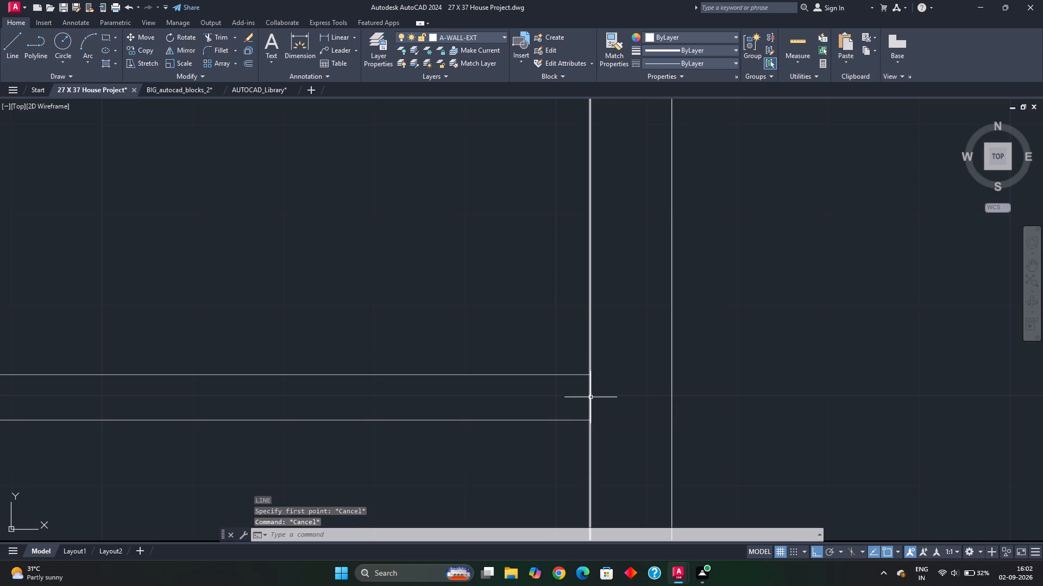
Trim the east wall's inner face line between the two faces of the northeast bedroom's south partition.
{"action": "key", "text": "t"}
{"action": "type", "text": "R"}
{"action": "key", "text": "space"}
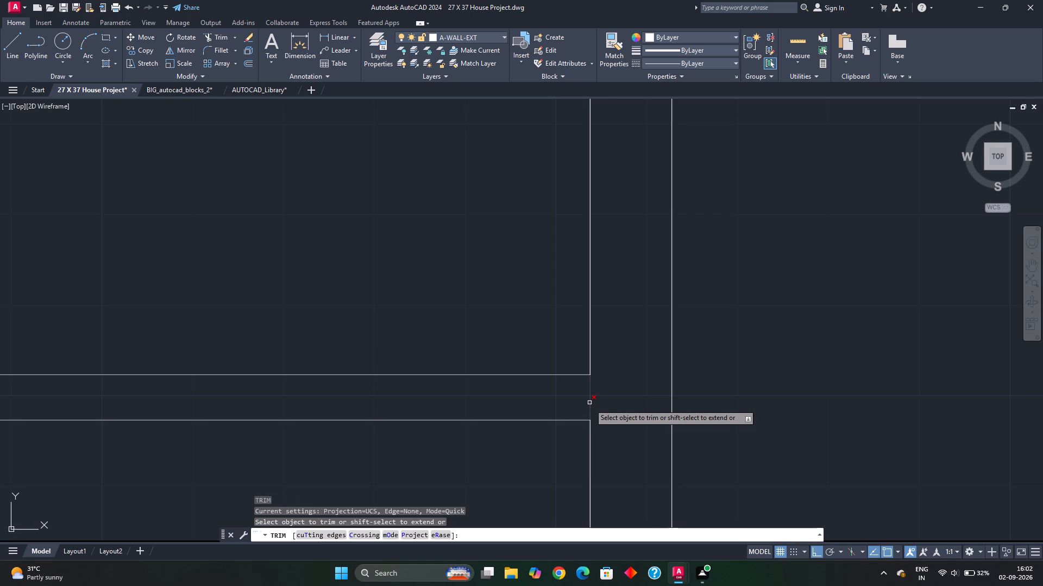
{"action": "left_click", "coordinate": [589, 404]}
{"action": "scroll", "coordinate": [606, 384], "scroll_direction": "down", "scroll_amount": 2}
{"action": "key", "text": "Escape"}
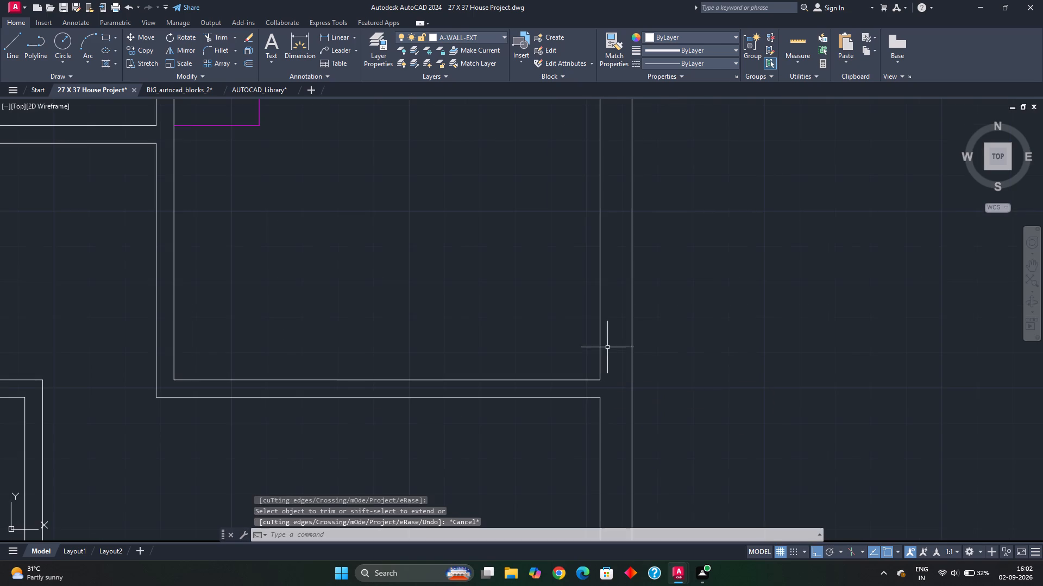
{"action": "key", "text": "Escape"}
Draw a line across the east wall from the midpoint of the northeast bedroom's inner face to the outer face.
{"action": "scroll", "coordinate": [587, 339], "scroll_direction": "down", "scroll_amount": 1}
{"action": "middle_click_drag", "start_coordinate": [586, 349], "coordinate": [566, 418]}
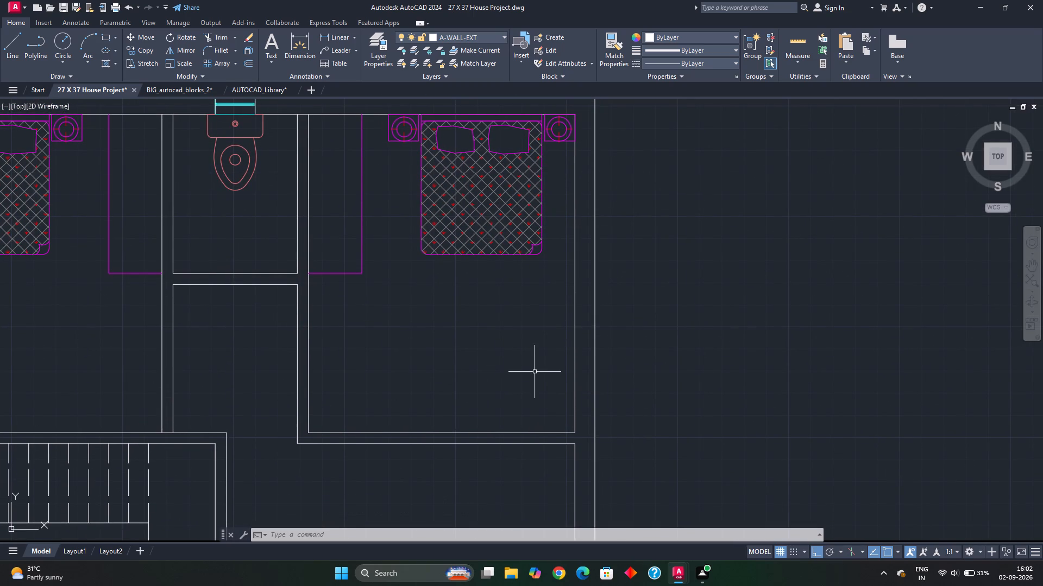
{"action": "middle_click_drag", "start_coordinate": [537, 354], "coordinate": [525, 378]}
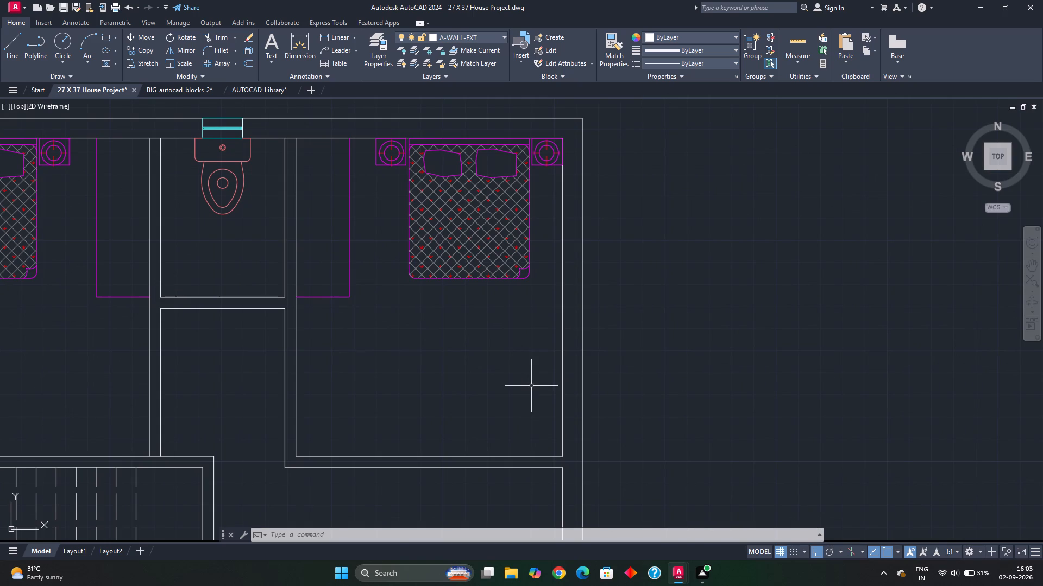
{"action": "key", "text": "l"}
{"action": "key", "text": "Return"}
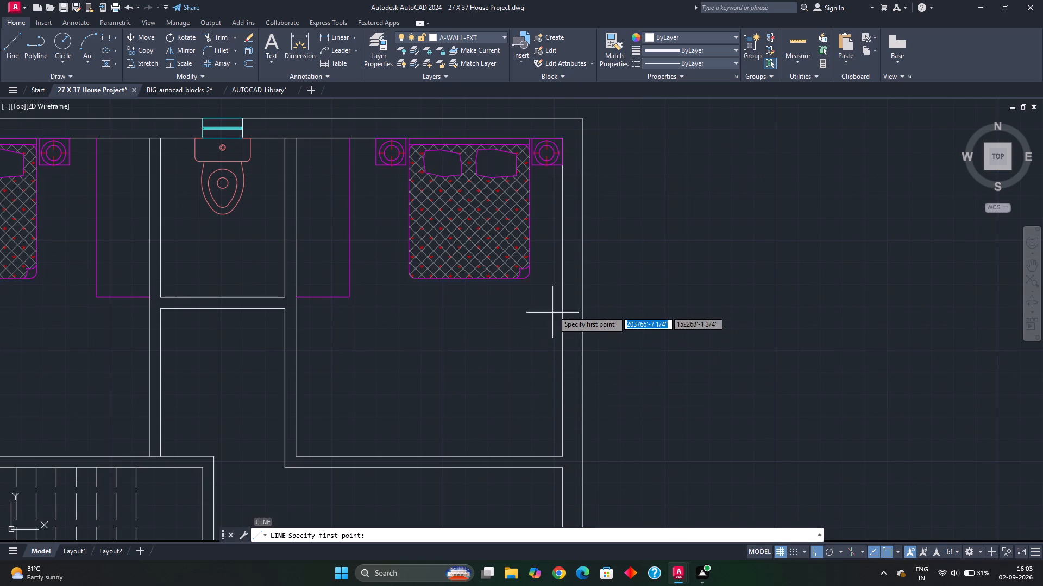
{"action": "left_click", "coordinate": [560, 295]}
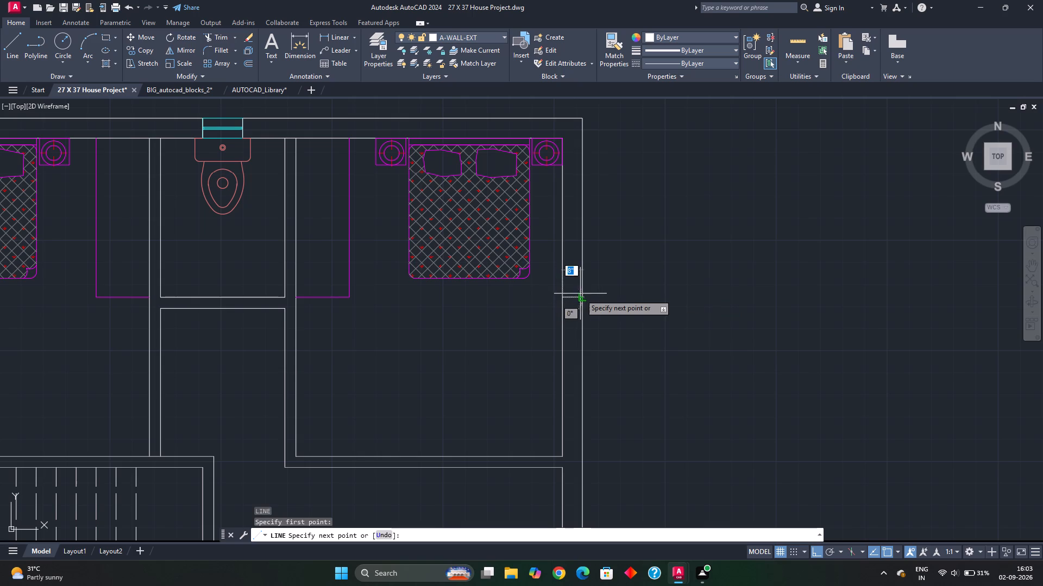
{"action": "left_click", "coordinate": [581, 295]}
{"action": "key", "text": "Escape"}
Measure the width of the bedroom window in the furnished plan's east wall.
{"action": "scroll", "coordinate": [560, 364], "scroll_direction": "down", "scroll_amount": 2}
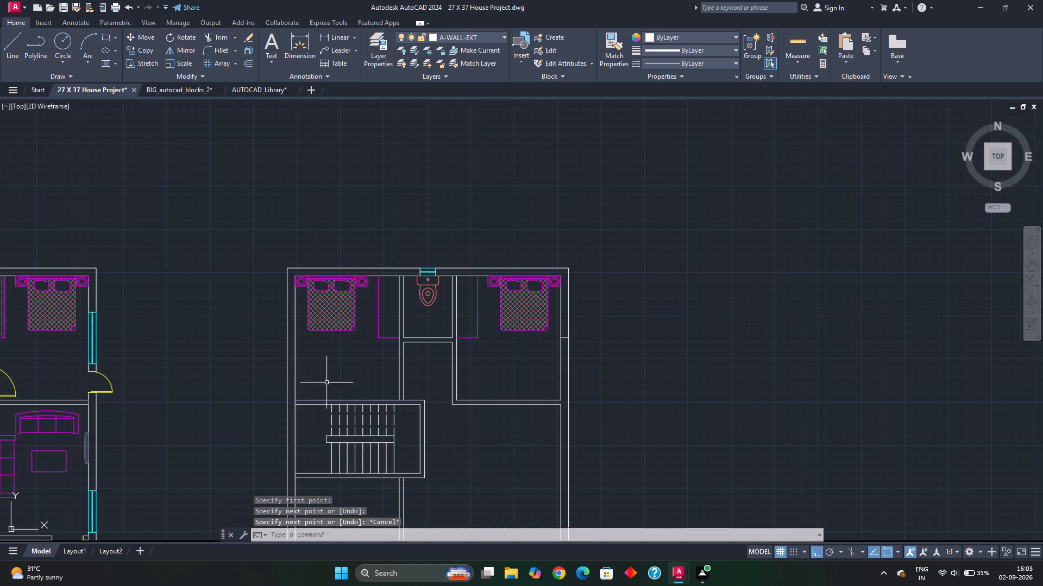
{"action": "left_click", "coordinate": [789, 46]}
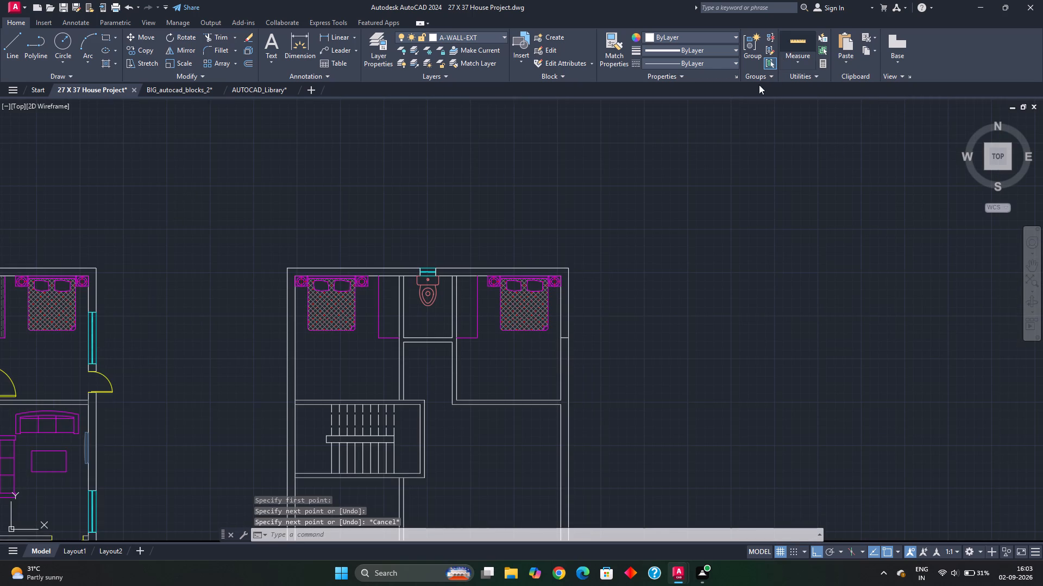
{"action": "scroll", "coordinate": [87, 341], "scroll_direction": "up", "scroll_amount": 2}
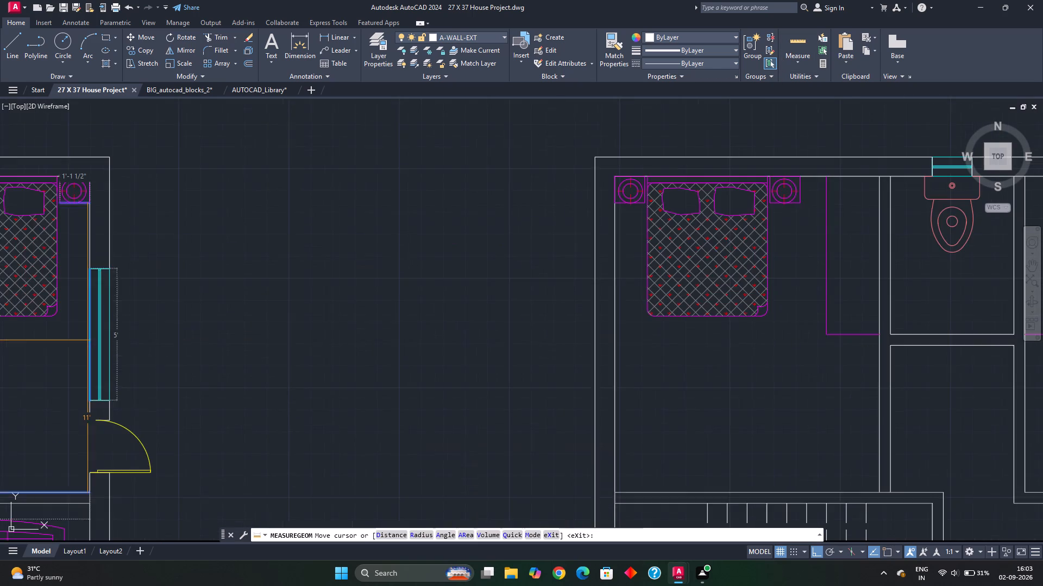
{"action": "scroll", "coordinate": [404, 385], "scroll_direction": "down", "scroll_amount": 2}
{"action": "middle_click_drag", "start_coordinate": [405, 386], "coordinate": [165, 391]}
{"action": "scroll", "coordinate": [575, 386], "scroll_direction": "up", "scroll_amount": 2}
{"action": "key", "text": "Escape"}
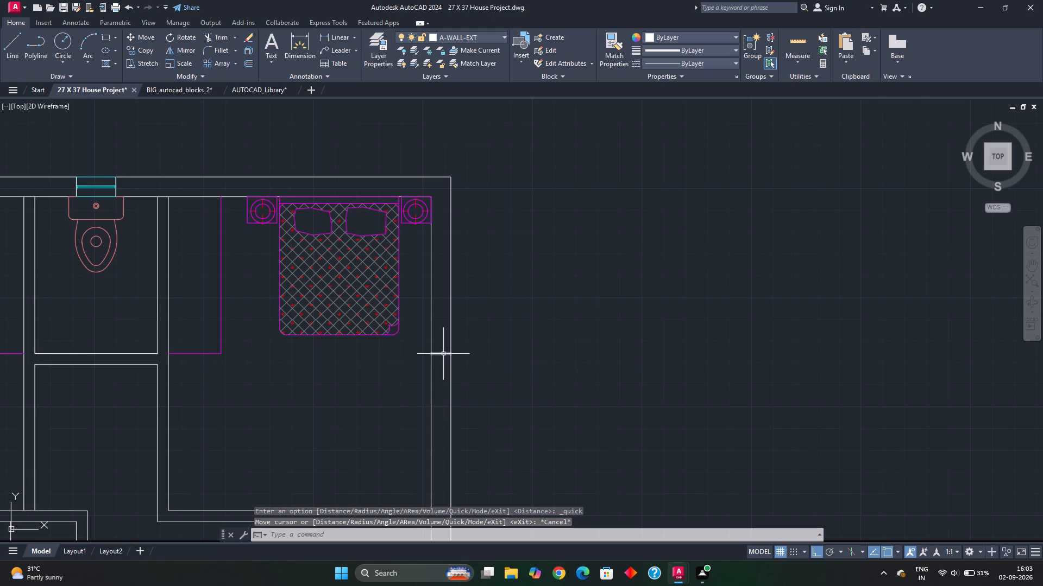
Offset the midpoint line across the northeast bedroom's east wall by 2'6" to both its north and south sides.
{"action": "left_click", "coordinate": [442, 355]}
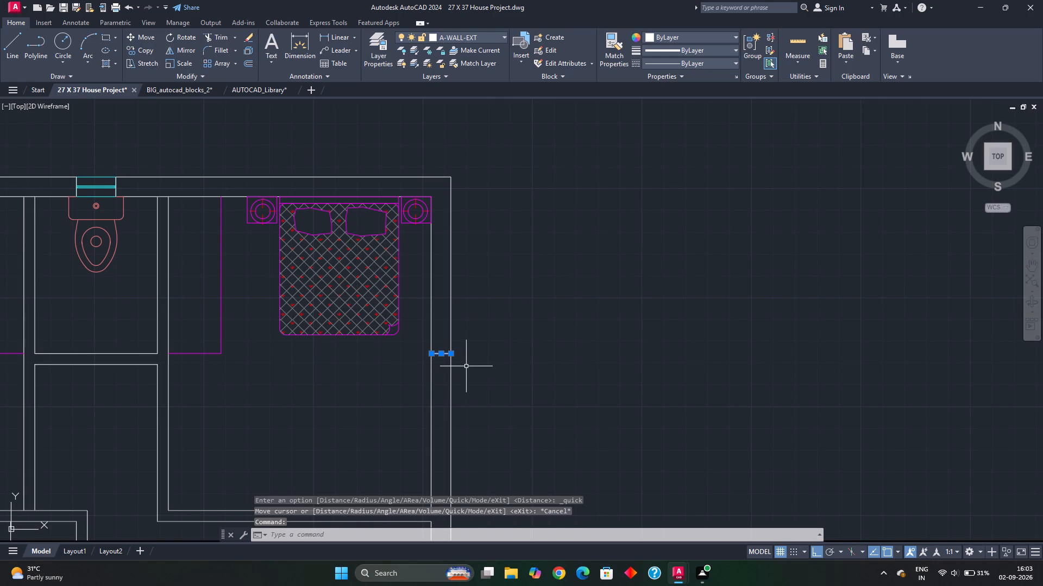
{"action": "key", "text": "o"}
{"action": "key", "text": "Return"}
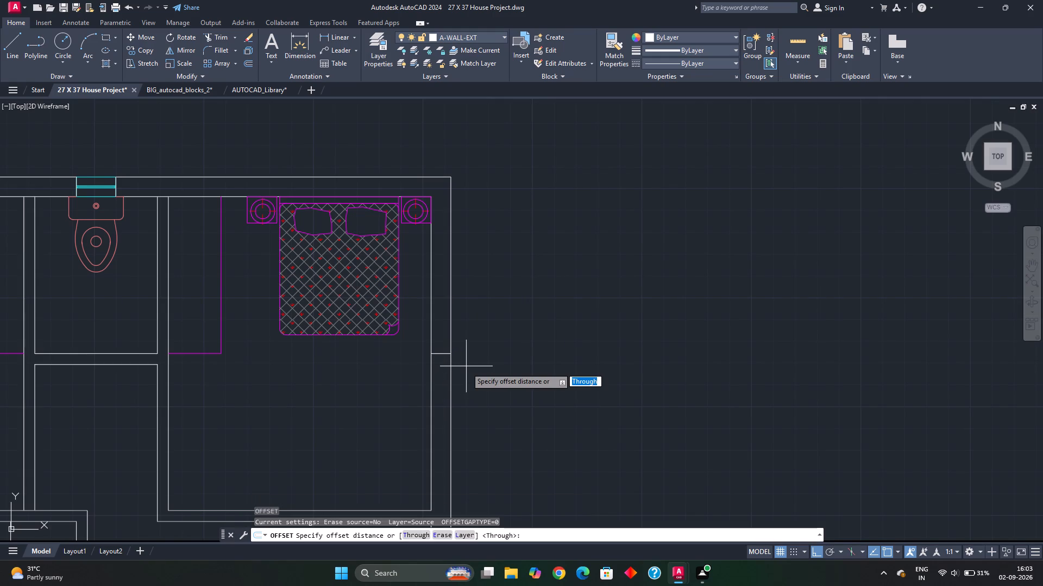
{"action": "key", "text": "2"}
{"action": "type", "text": "'6"}
{"action": "key", "text": "shift+quotedbl"}
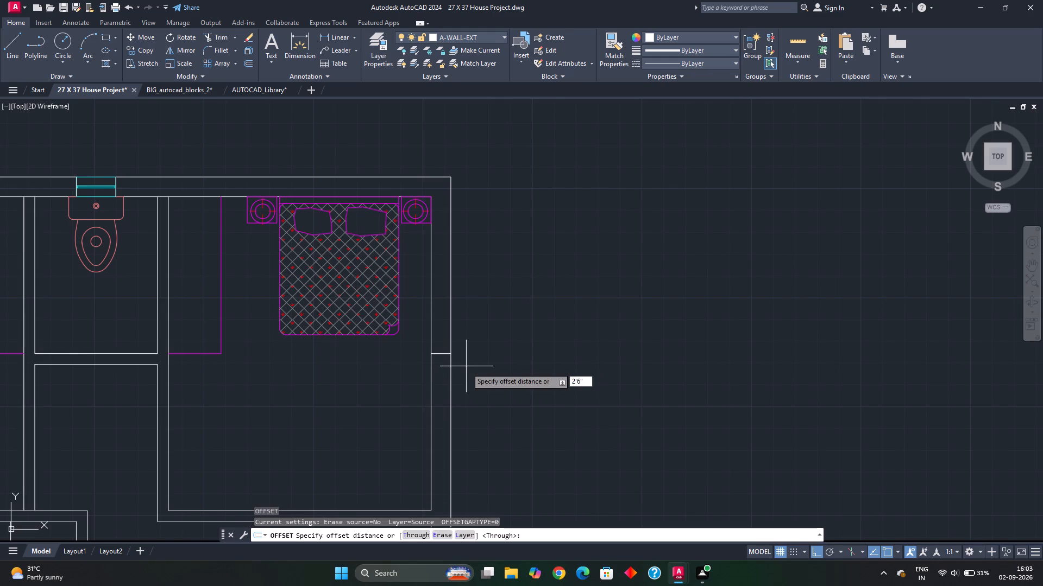
{"action": "key", "text": "Return"}
{"action": "left_click", "coordinate": [443, 372]}
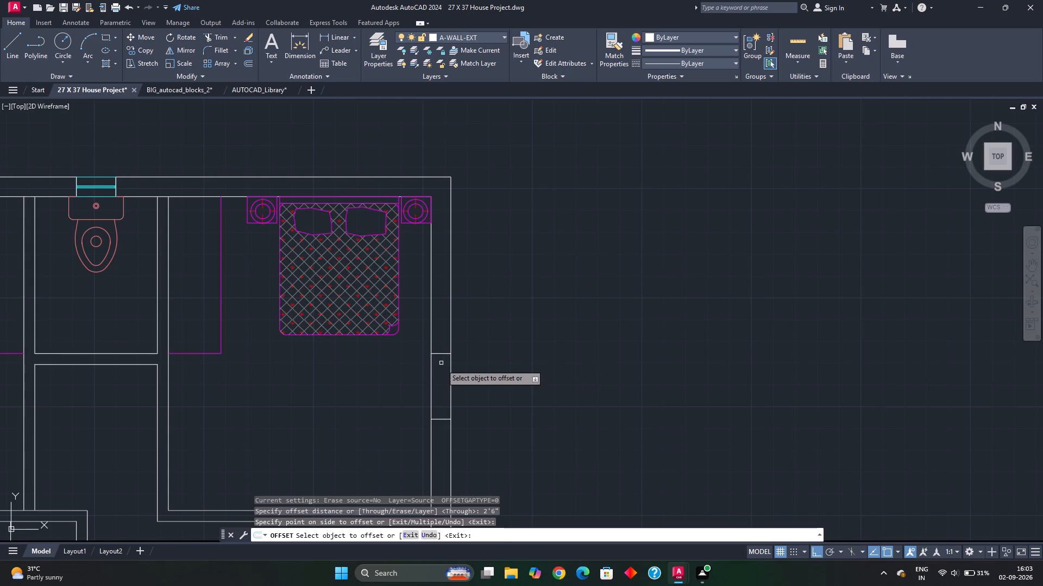
{"action": "left_click", "coordinate": [445, 353]}
{"action": "left_click", "coordinate": [447, 340]}
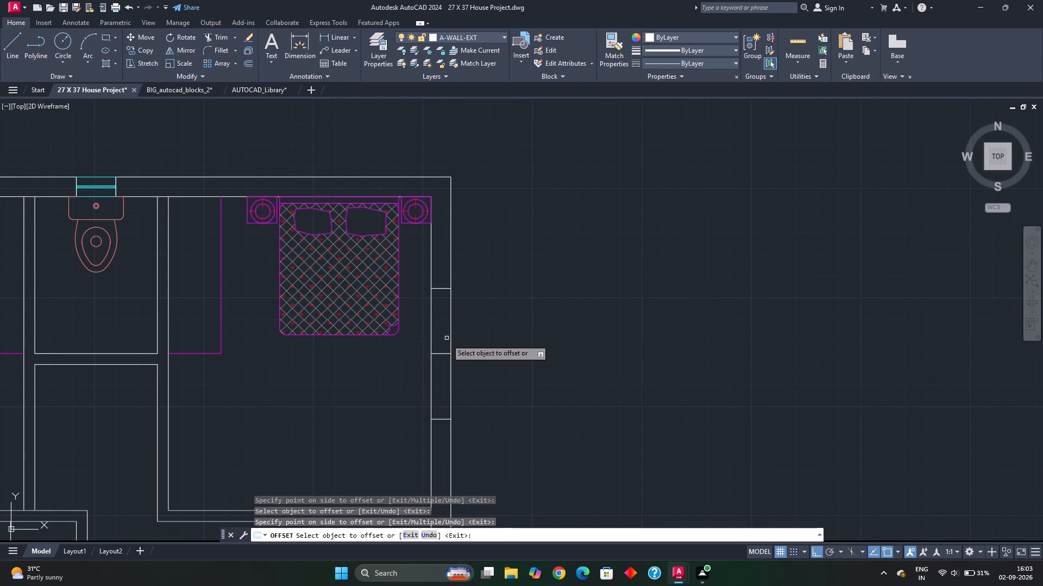
{"action": "key", "text": "Escape"}
Trim away the midpoint line and both east wall faces between the two offset lines to open the bedroom window.
{"action": "type", "text": "TR"}
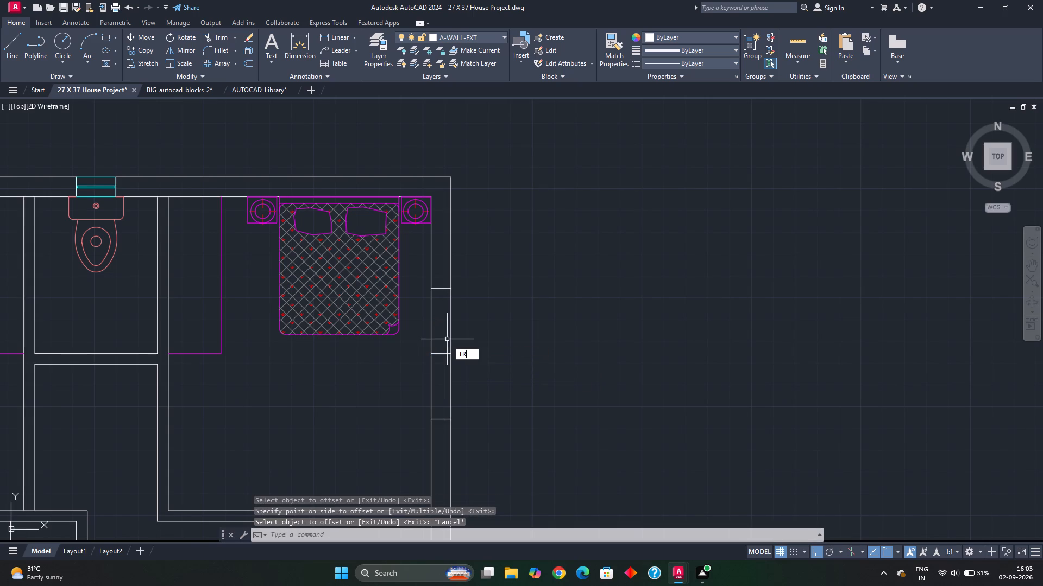
{"action": "key", "text": "space"}
{"action": "left_click_drag", "start_coordinate": [445, 352], "coordinate": [441, 360]}
{"action": "left_click_drag", "start_coordinate": [466, 355], "coordinate": [422, 368]}
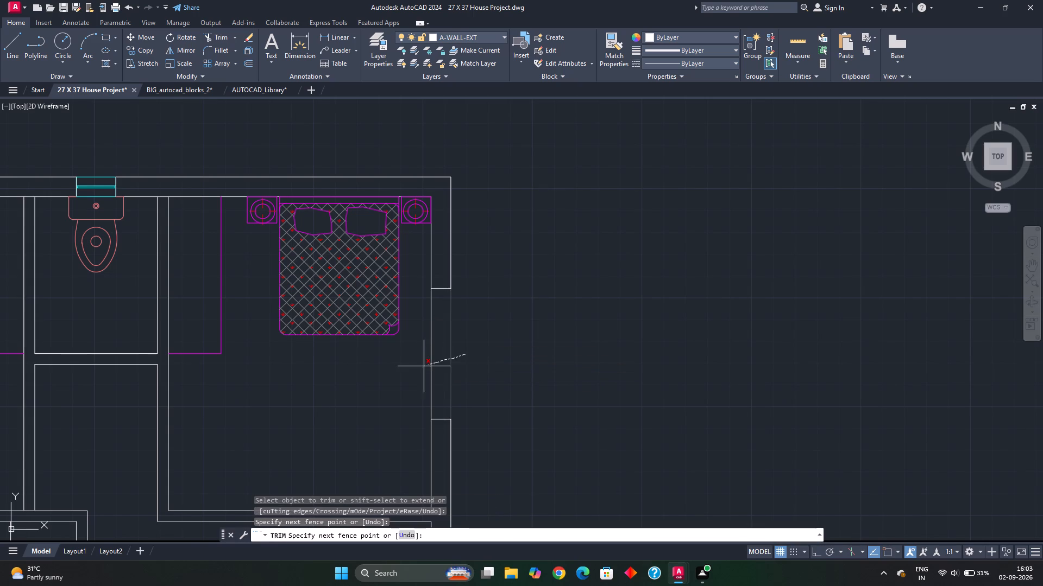
{"action": "left_click_drag", "start_coordinate": [422, 368], "coordinate": [419, 370]}
{"action": "middle_click_drag", "start_coordinate": [463, 383], "coordinate": [468, 320]}
{"action": "middle_click_drag", "start_coordinate": [477, 431], "coordinate": [487, 361]}
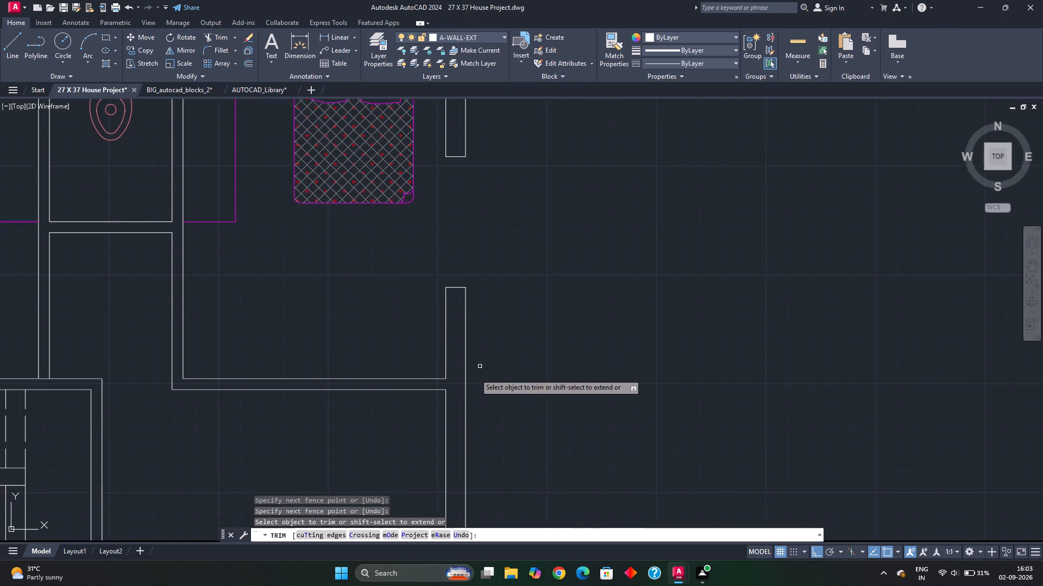
{"action": "scroll", "coordinate": [470, 379], "scroll_direction": "up", "scroll_amount": 1}
{"action": "key", "text": "Escape"}
Draw a line across the east wall from the inner corner at the bedroom south partition's north face to the outer face.
{"action": "key", "text": "l"}
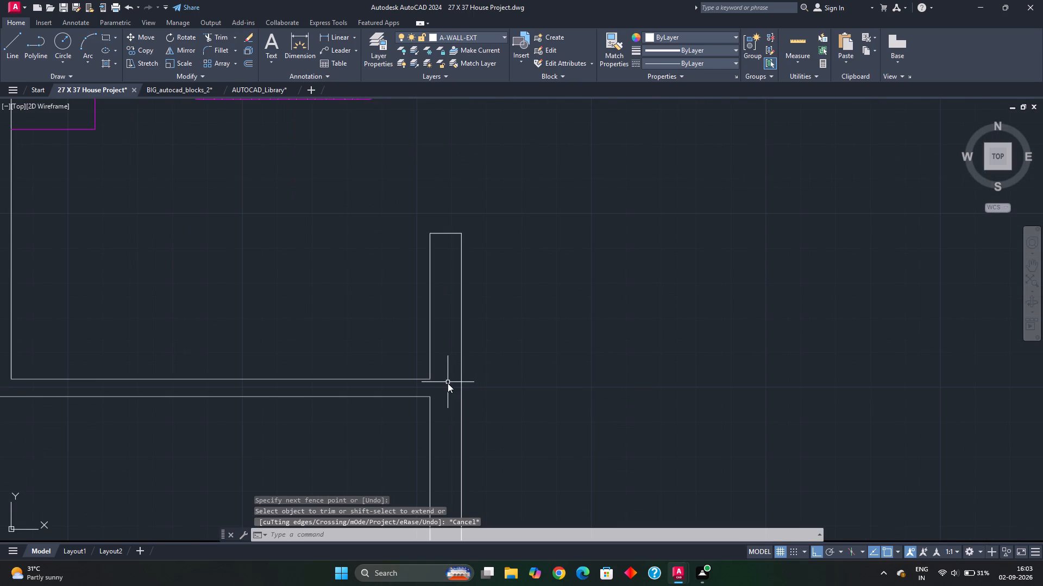
{"action": "key", "text": "Return"}
{"action": "scroll", "coordinate": [448, 383], "scroll_direction": "up", "scroll_amount": 2}
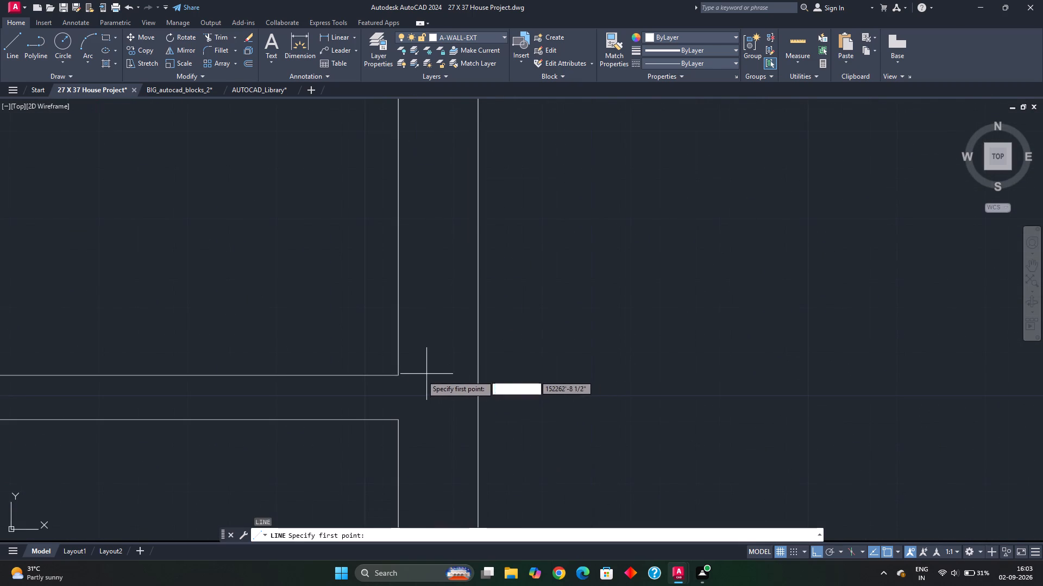
{"action": "left_click", "coordinate": [399, 375]}
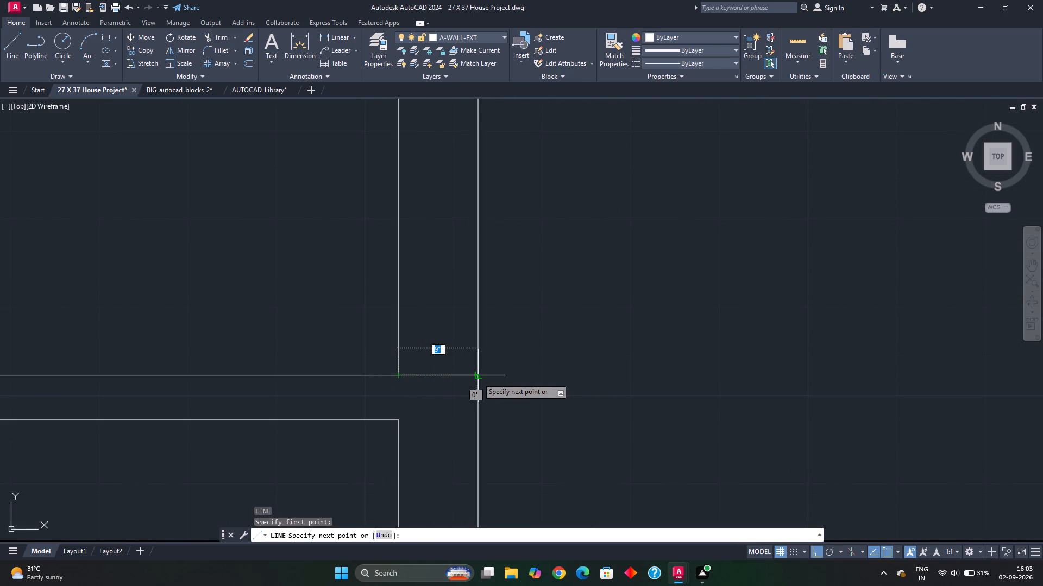
{"action": "left_click", "coordinate": [474, 377]}
{"action": "key", "text": "Escape"}
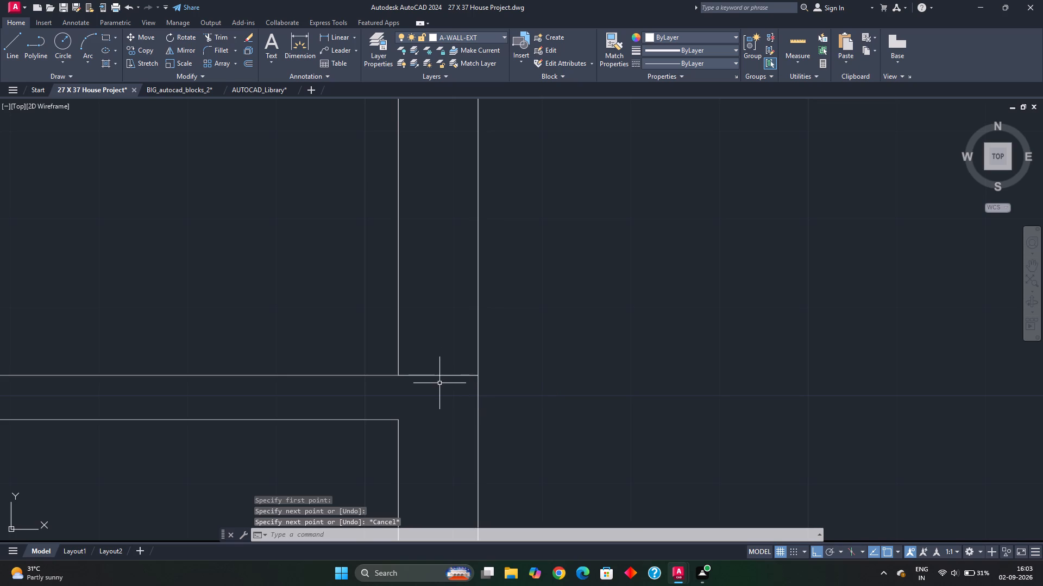
Offset the new line across the east wall 4" north, and offset that copy another 2' north.
{"action": "left_click", "coordinate": [442, 377]}
{"action": "scroll", "coordinate": [441, 377], "scroll_direction": "down", "scroll_amount": 2}
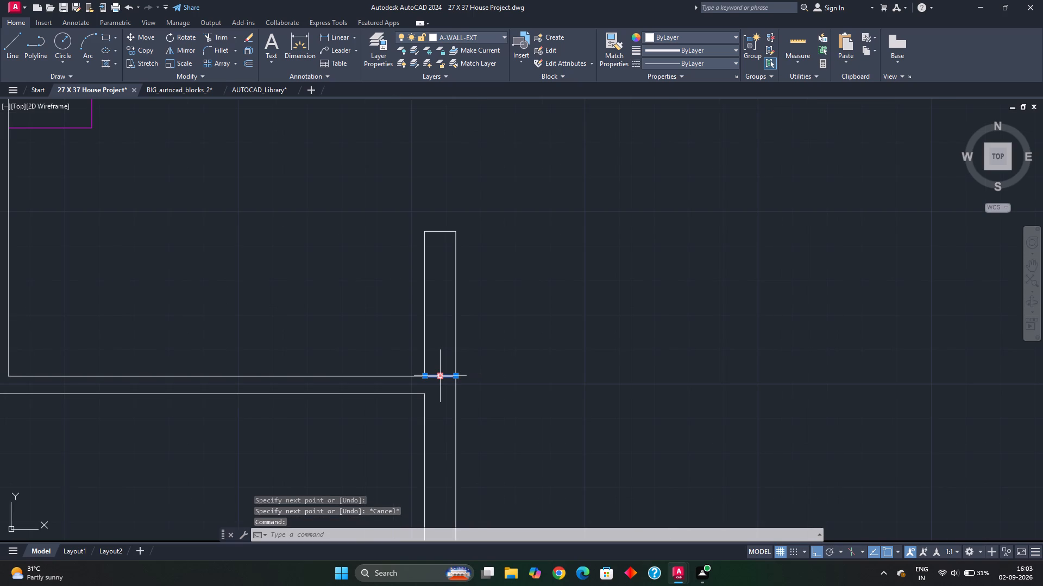
{"action": "key", "text": "o"}
{"action": "key", "text": "Return"}
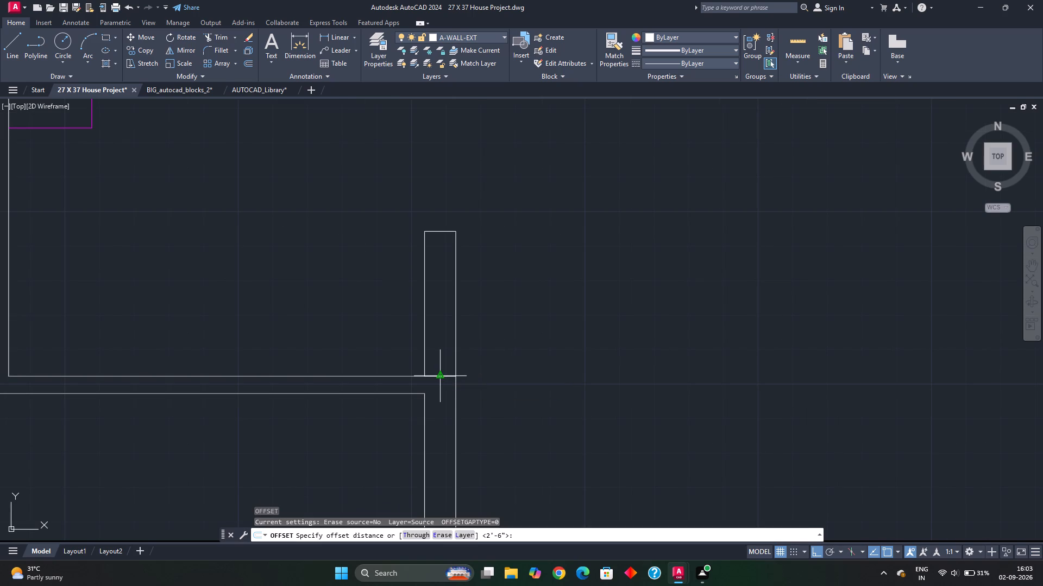
{"action": "key", "text": "4"}
{"action": "key", "text": "shift+quotedbl"}
{"action": "key", "text": "Return"}
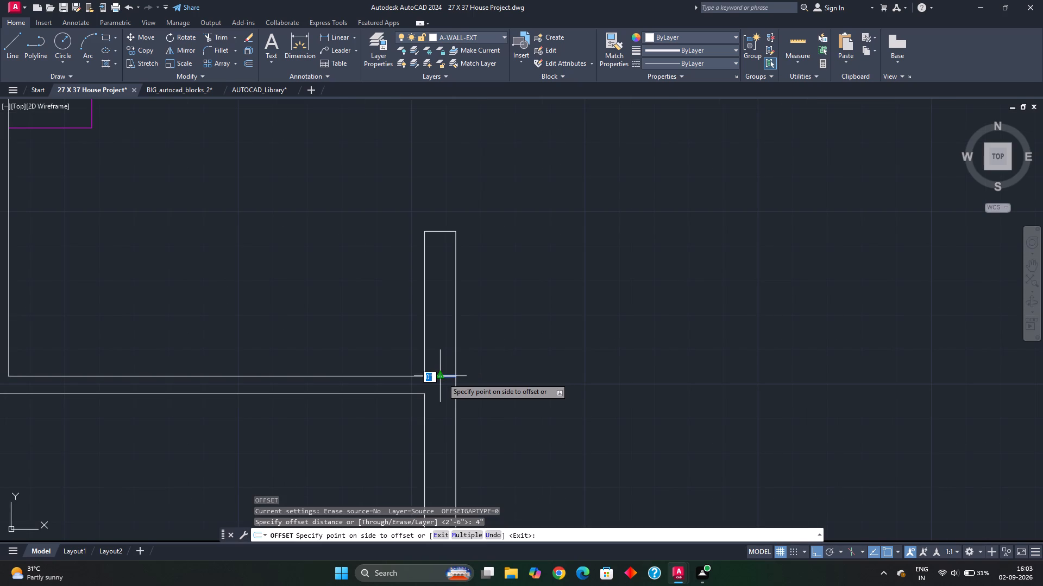
{"action": "left_click", "coordinate": [434, 364]}
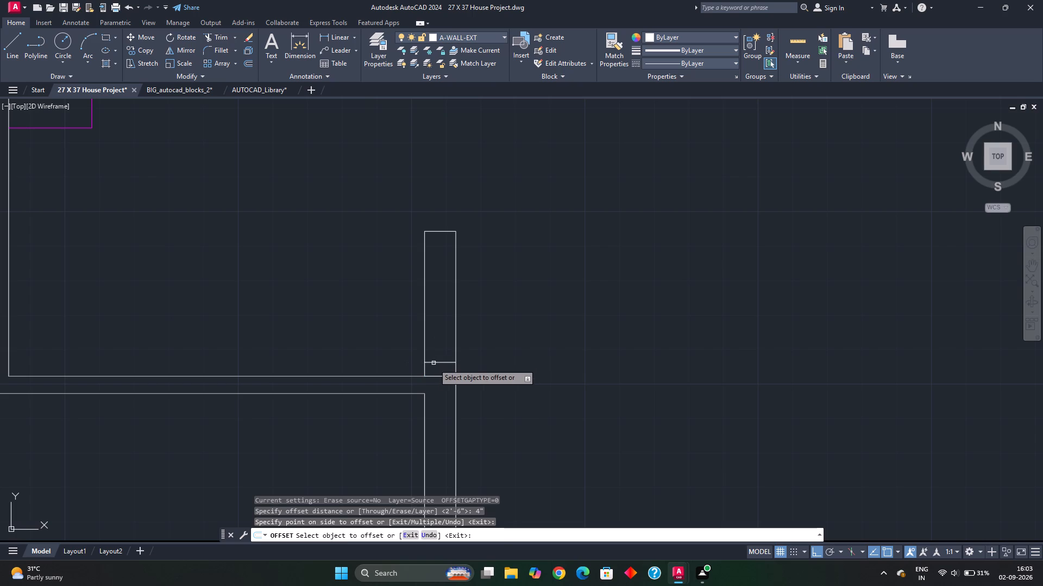
{"action": "left_click", "coordinate": [434, 364]}
{"action": "key", "text": "2"}
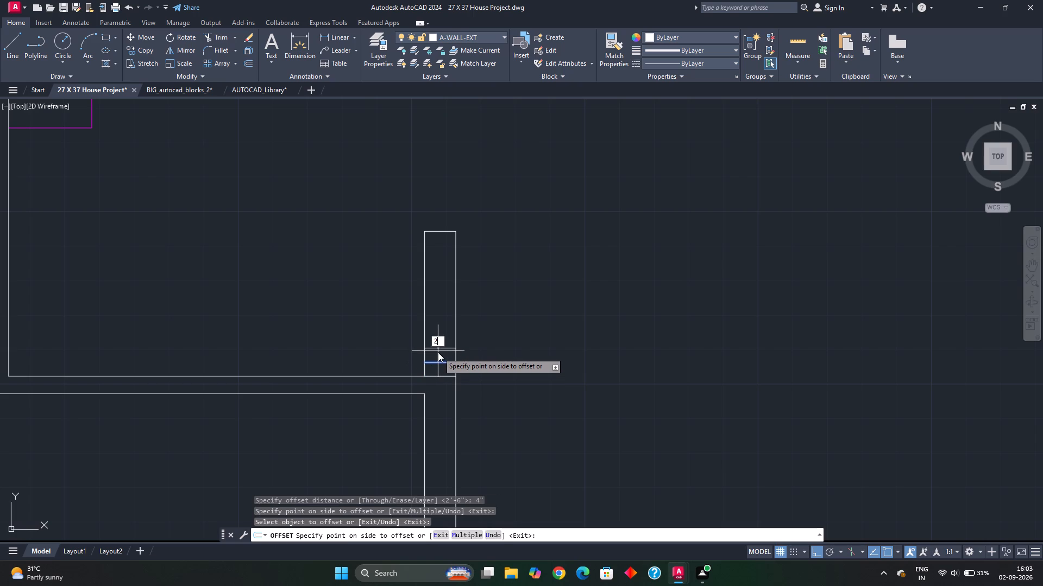
{"action": "key", "text": "apostrophe"}
{"action": "key", "text": "Return"}
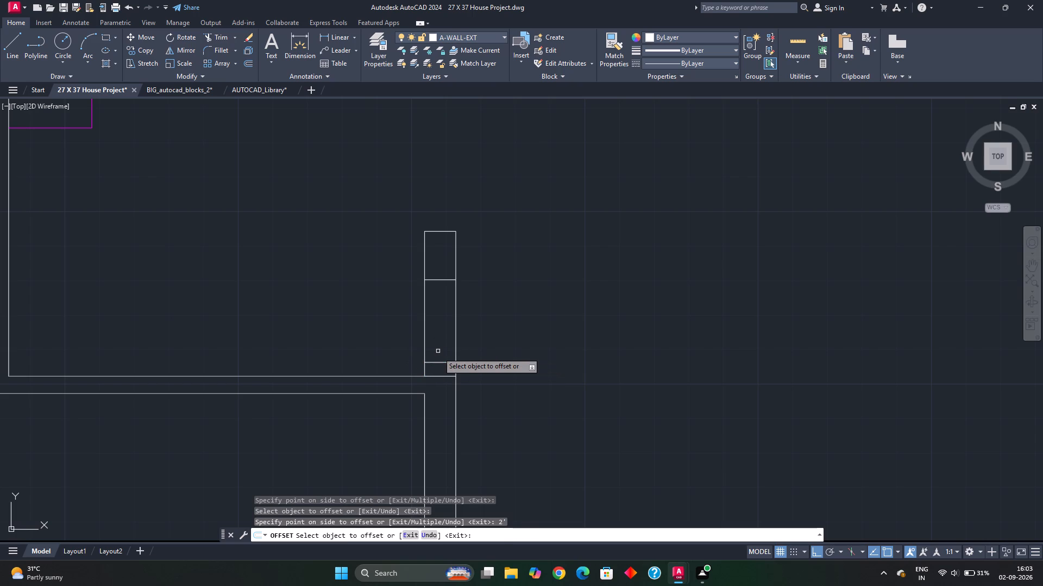
{"action": "key", "text": "Escape"}
Trim away the line at the partition face and both east wall faces between the two offset lines to form an opening.
{"action": "left_click", "coordinate": [441, 338]}
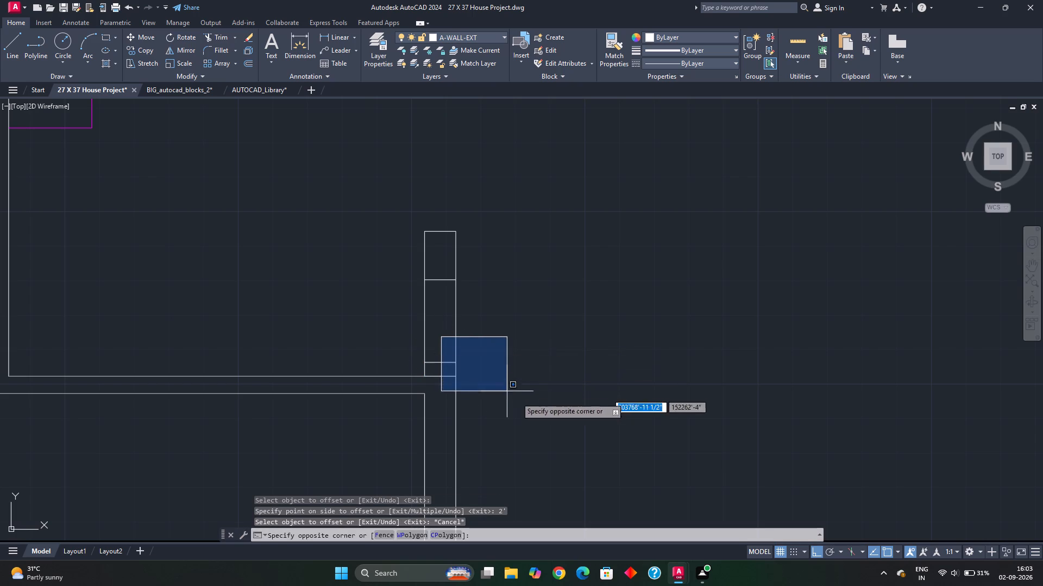
{"action": "key", "text": "Escape"}
{"action": "type", "text": "TR"}
{"action": "key", "text": "space"}
{"action": "left_click", "coordinate": [438, 377]}
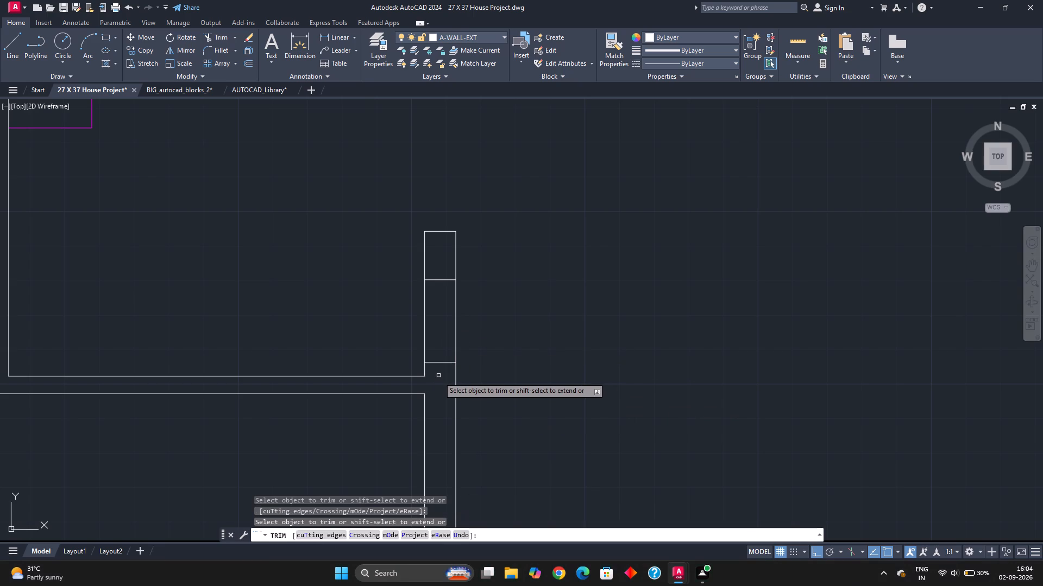
{"action": "left_click", "coordinate": [476, 334]}
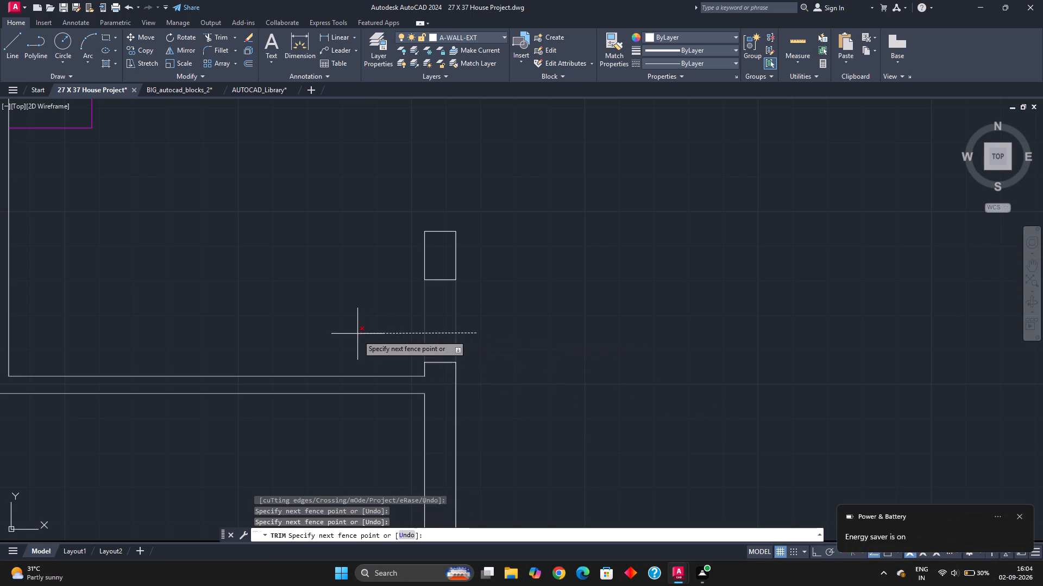
{"action": "left_click", "coordinate": [357, 335]}
{"action": "scroll", "coordinate": [520, 352], "scroll_direction": "down", "scroll_amount": 1}
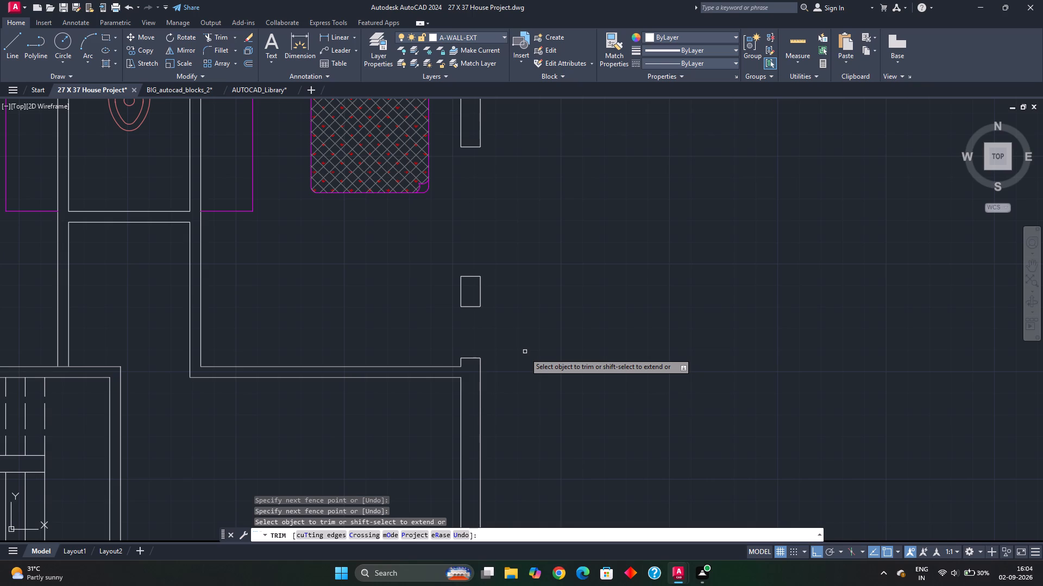
{"action": "key", "text": "Escape"}
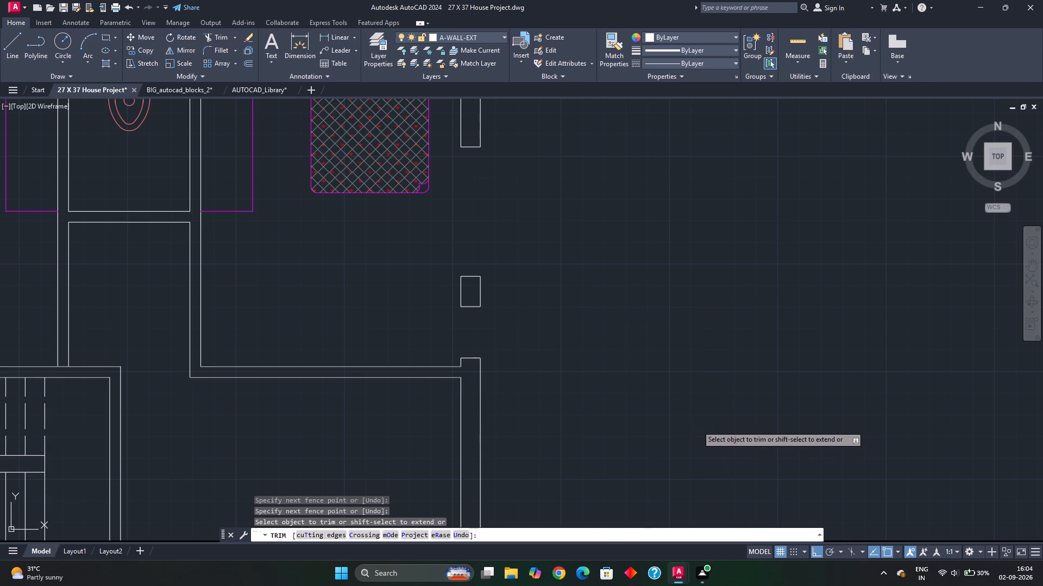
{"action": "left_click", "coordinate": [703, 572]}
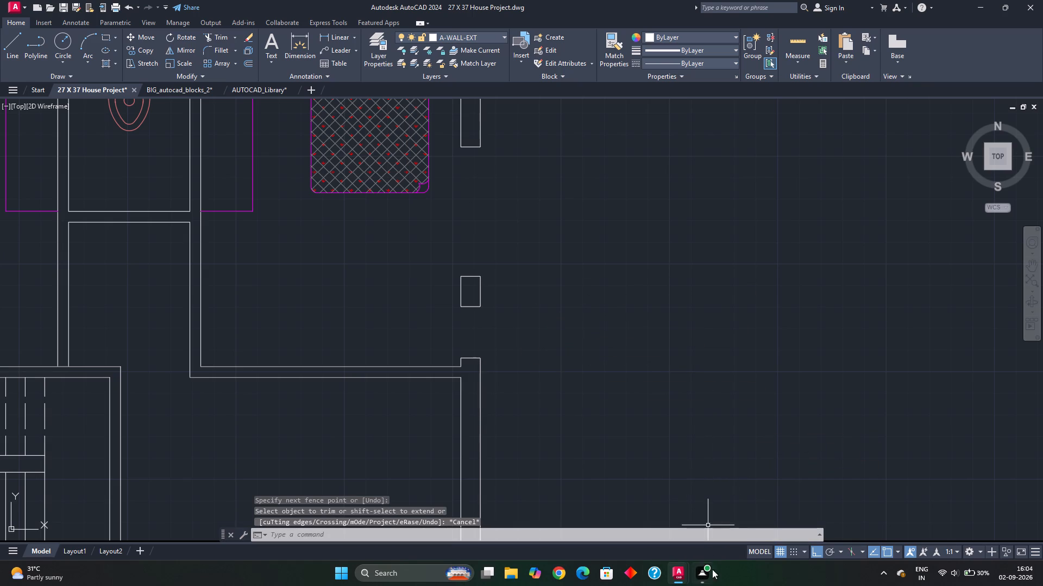
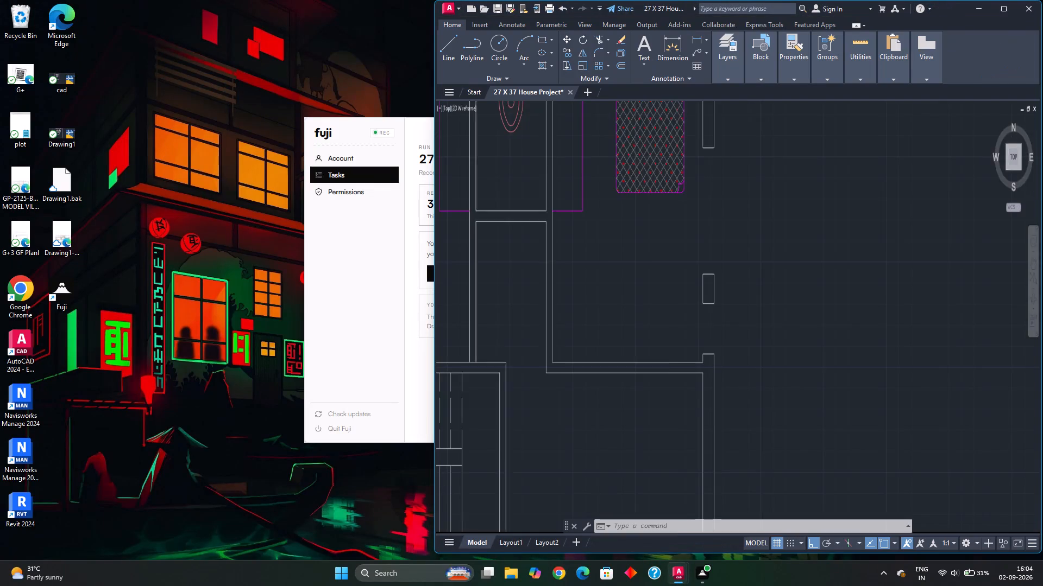
Undo the east wall opening beside the bedroom's south partition, including its trims, offset lines and the initial line across the wall.
{"action": "left_click", "coordinate": [999, 9]}
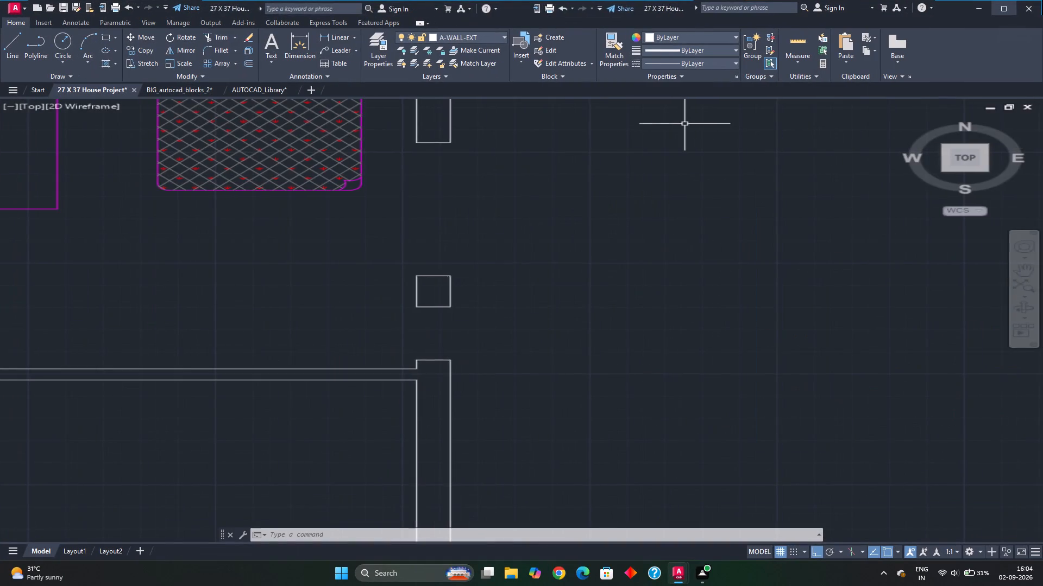
{"action": "scroll", "coordinate": [495, 390], "scroll_direction": "down", "scroll_amount": 1}
{"action": "middle_click_drag", "start_coordinate": [494, 387], "coordinate": [531, 322]}
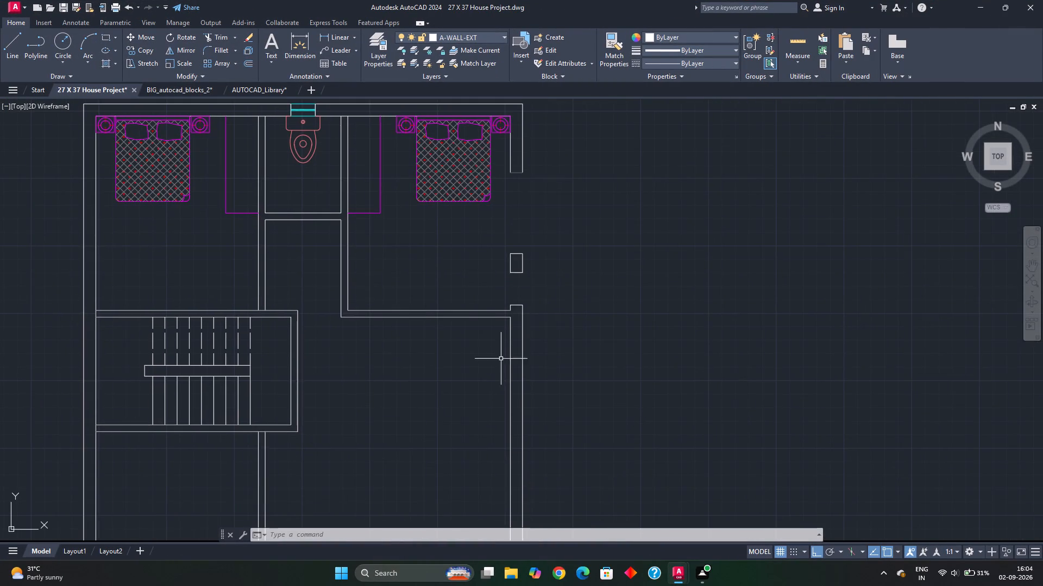
{"action": "scroll", "coordinate": [485, 371], "scroll_direction": "down", "scroll_amount": 1}
{"action": "middle_click_drag", "start_coordinate": [420, 423], "coordinate": [475, 390]}
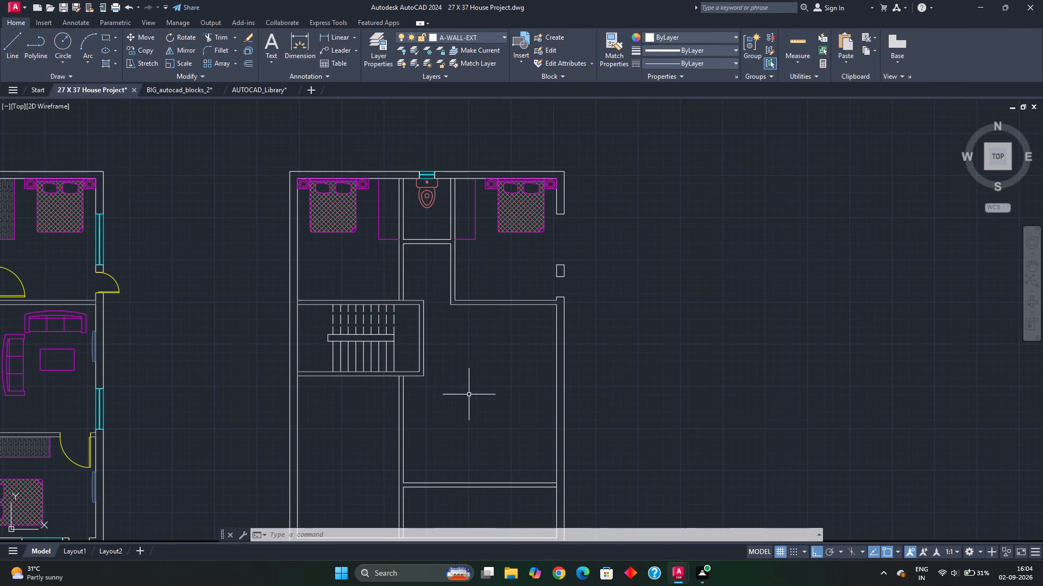
{"action": "middle_click_drag", "start_coordinate": [478, 396], "coordinate": [515, 314]}
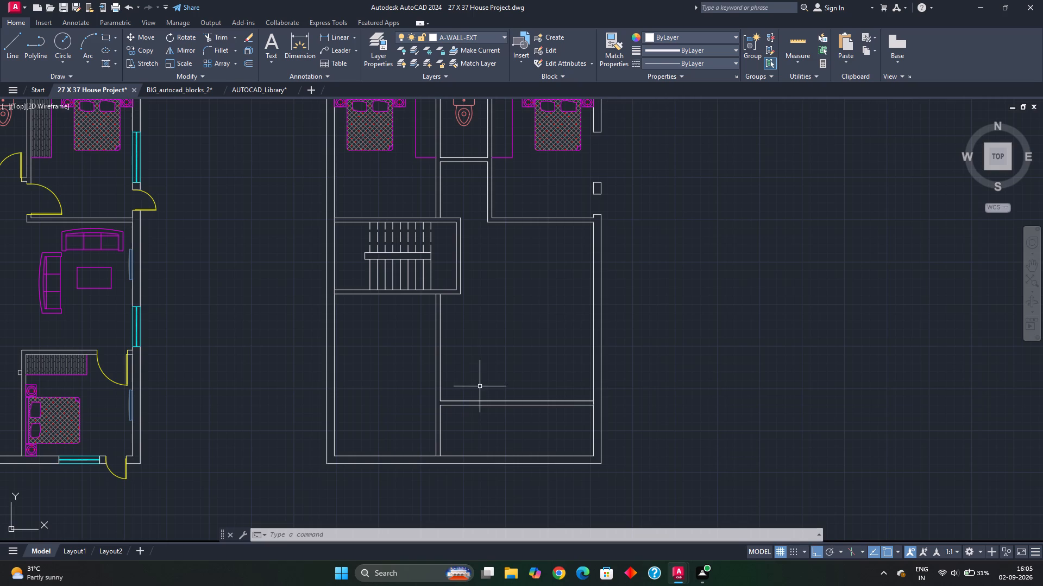
{"action": "middle_click_drag", "start_coordinate": [514, 294], "coordinate": [535, 394]}
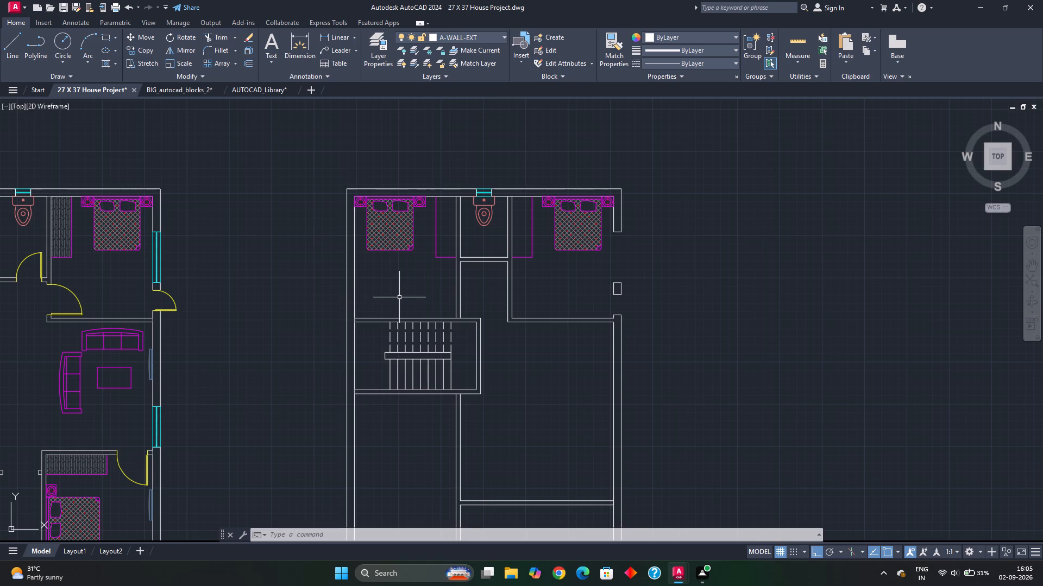
{"action": "key", "text": "ctrl+z"}
{"action": "key", "text": "ctrl+z"}
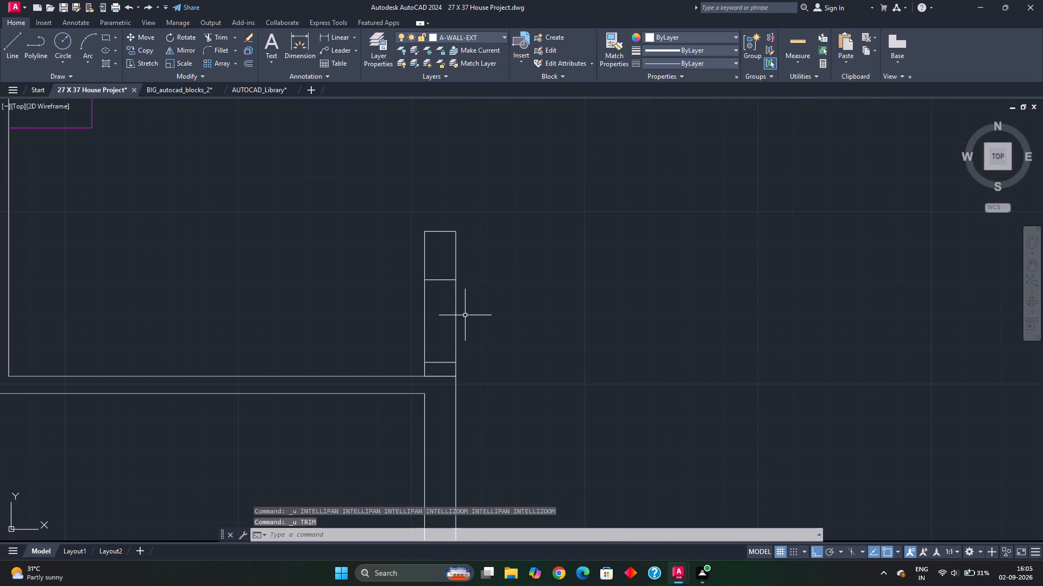
{"action": "key", "text": "ctrl+z"}
{"action": "scroll", "coordinate": [465, 315], "scroll_direction": "down", "scroll_amount": 2}
{"action": "key", "text": "ctrl+z"}
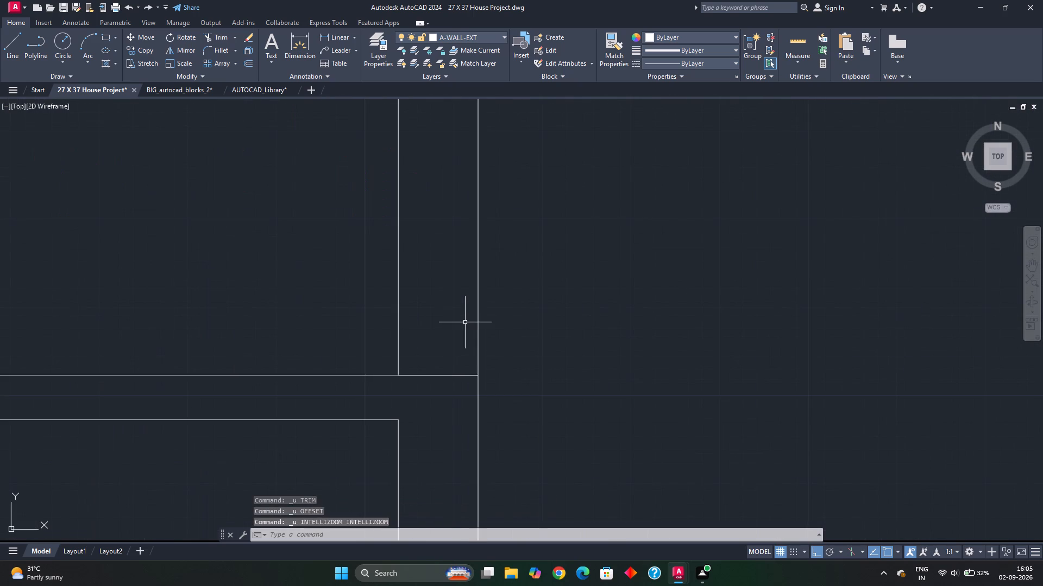
{"action": "key", "text": "ctrl+z"}
{"action": "scroll", "coordinate": [460, 349], "scroll_direction": "down", "scroll_amount": 3}
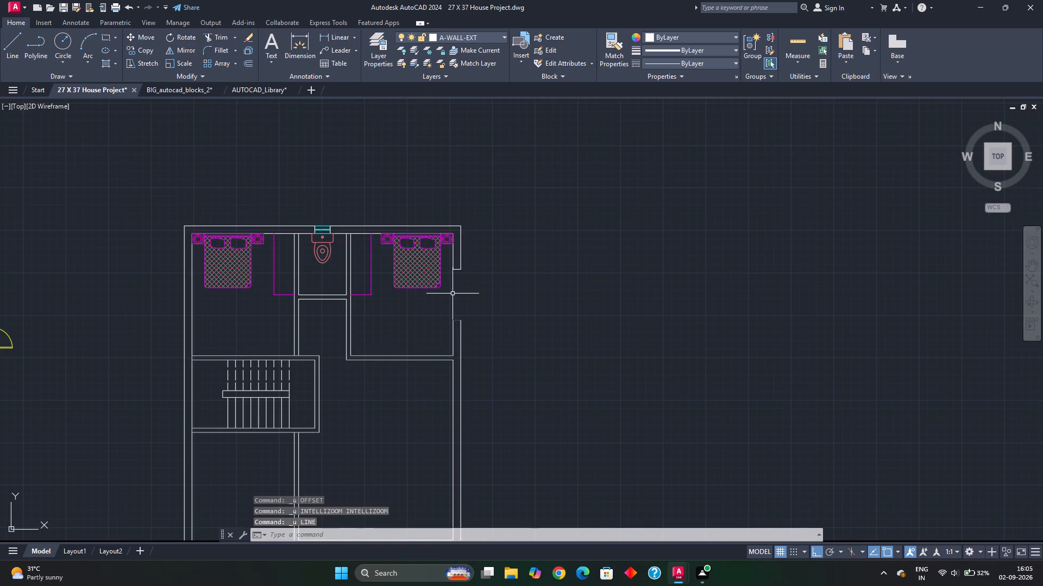
Trim away the west wall's inner face where the partition north of the staircase joins it, between the partition's two faces.
{"action": "middle_click_drag", "start_coordinate": [298, 332], "coordinate": [519, 290]}
{"action": "scroll", "coordinate": [422, 304], "scroll_direction": "up", "scroll_amount": 2}
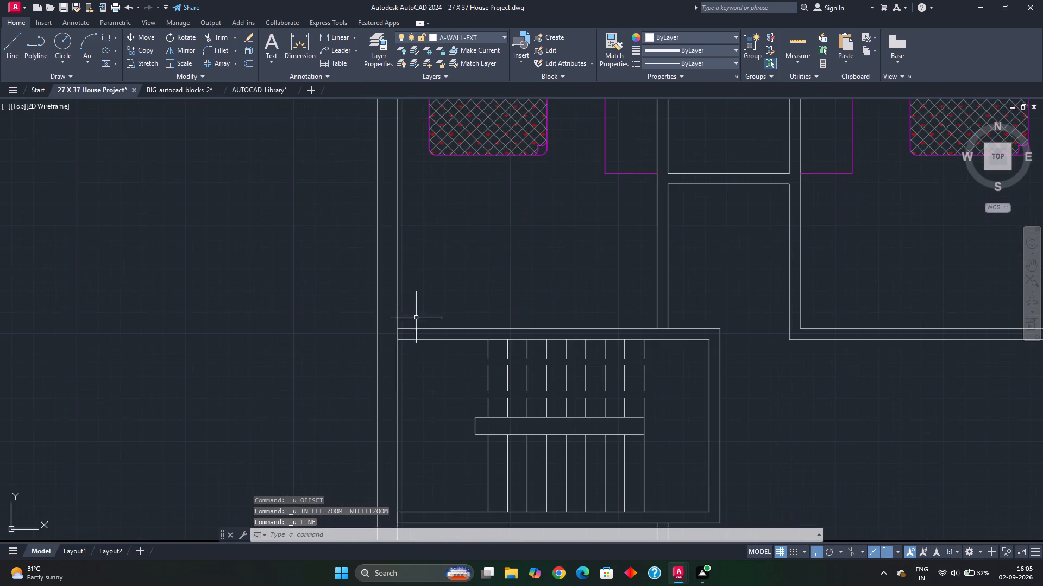
{"action": "middle_click_drag", "start_coordinate": [400, 368], "coordinate": [444, 308]}
{"action": "scroll", "coordinate": [454, 277], "scroll_direction": "up", "scroll_amount": 2}
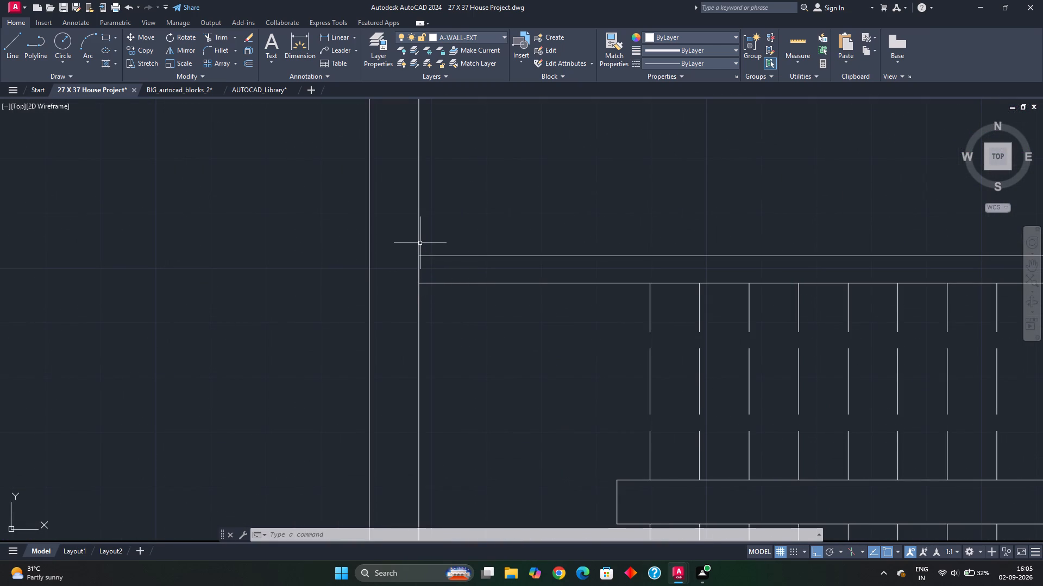
{"action": "key", "text": "Escape"}
{"action": "type", "text": "TR"}
{"action": "key", "text": "space"}
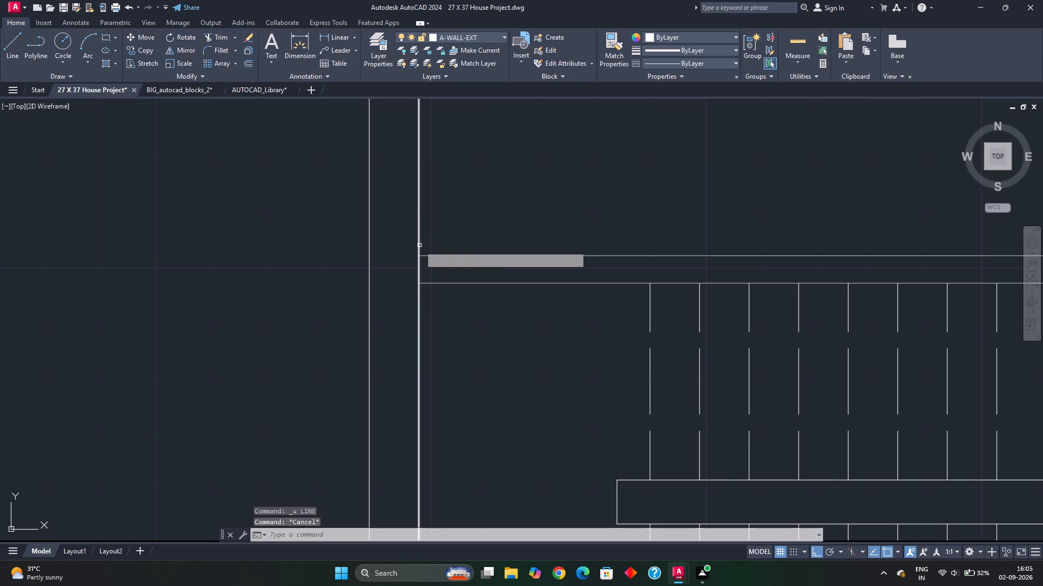
{"action": "left_click", "coordinate": [419, 273]}
{"action": "scroll", "coordinate": [480, 234], "scroll_direction": "down", "scroll_amount": 2}
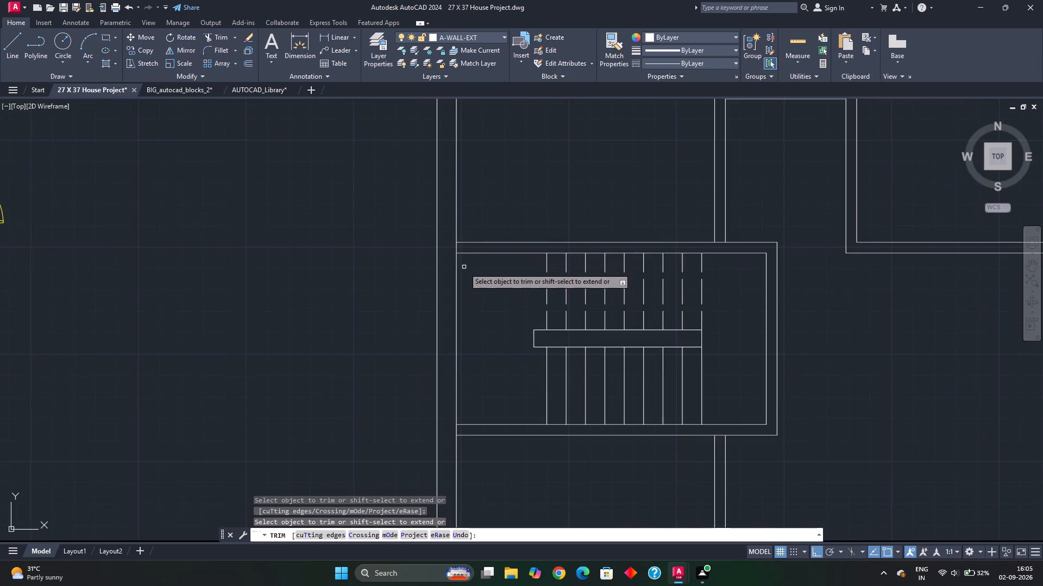
{"action": "scroll", "coordinate": [461, 262], "scroll_direction": "up", "scroll_amount": 3}
{"action": "key", "text": "Escape"}
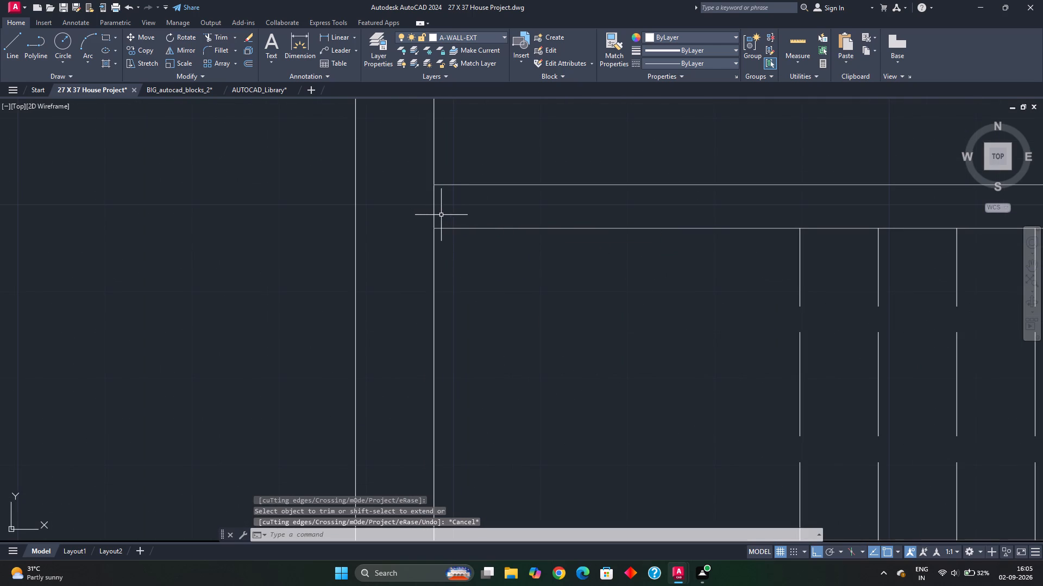
{"action": "key", "text": "Escape"}
{"action": "type", "text": "TR"}
{"action": "key", "text": "space"}
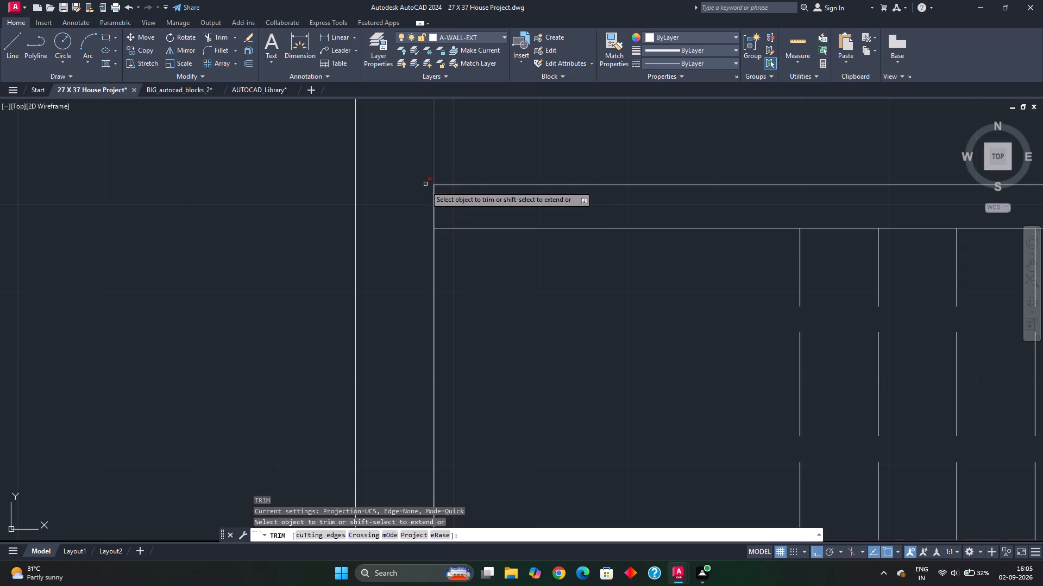
{"action": "left_click", "coordinate": [435, 205]}
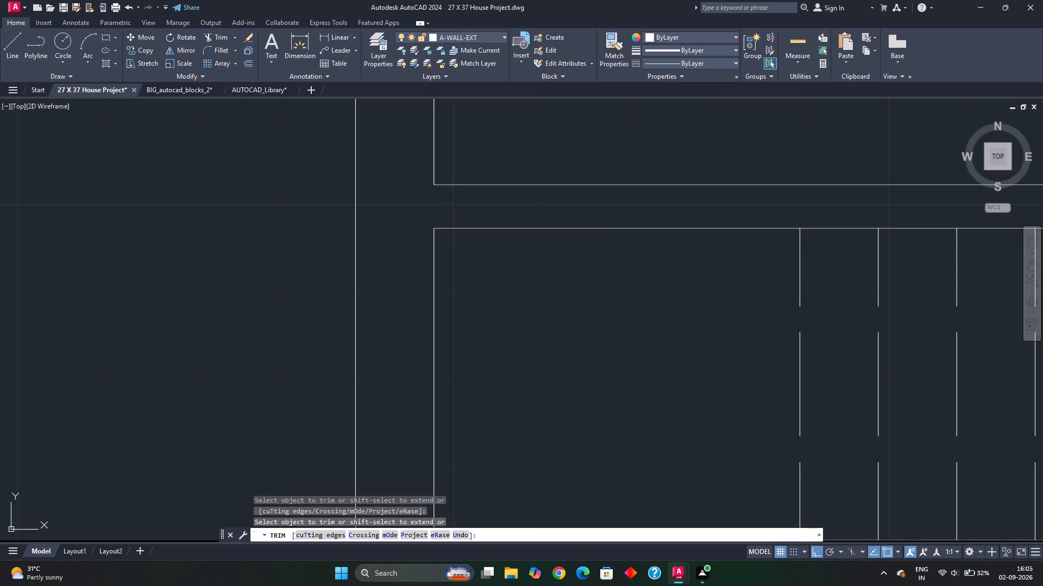
{"action": "key", "text": "Escape"}
Draw a line across the west wall from the midpoint of the northwest bedroom's inner wall face to the outer face.
{"action": "scroll", "coordinate": [437, 175], "scroll_direction": "down", "scroll_amount": 3}
{"action": "middle_click_drag", "start_coordinate": [459, 173], "coordinate": [378, 311]}
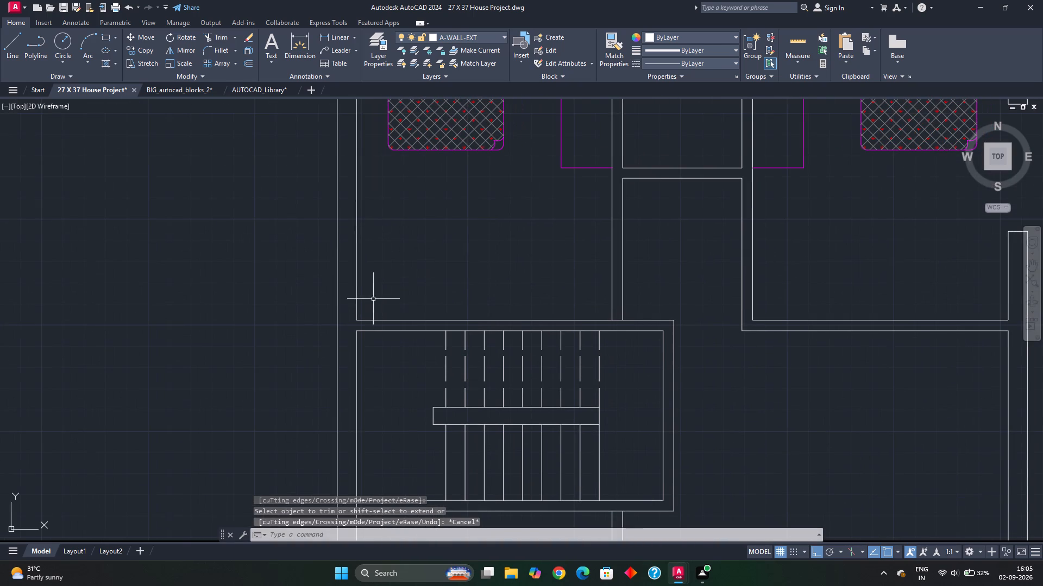
{"action": "key", "text": "l"}
{"action": "key", "text": "Return"}
{"action": "middle_click_drag", "start_coordinate": [390, 263], "coordinate": [399, 348]}
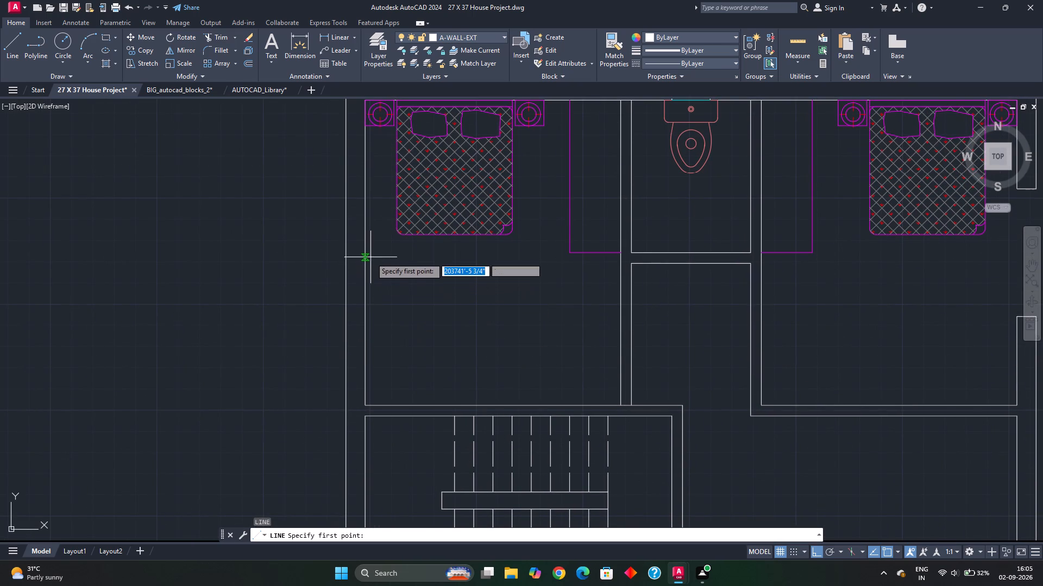
{"action": "left_click", "coordinate": [366, 252]}
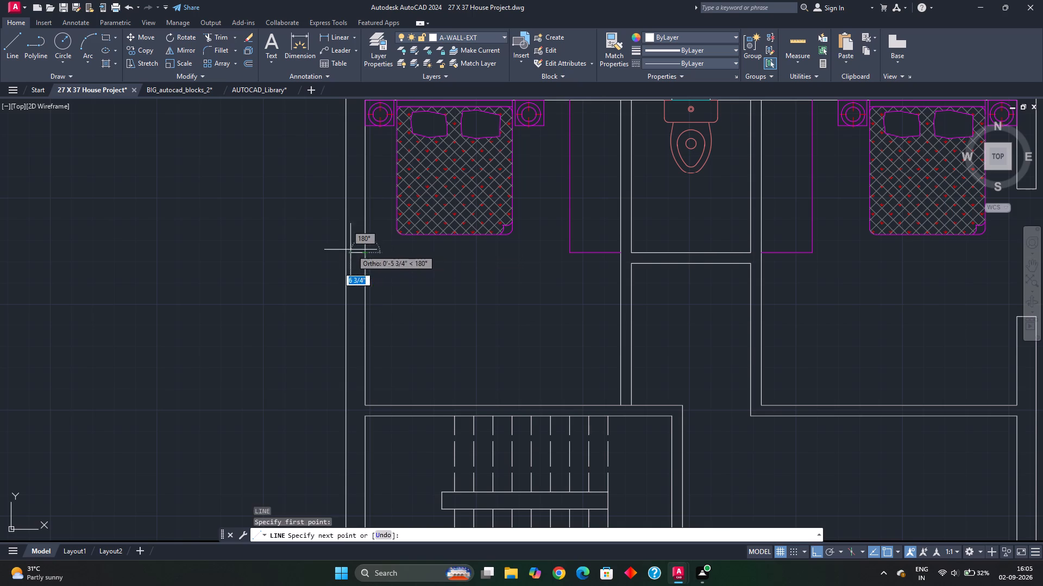
{"action": "left_click", "coordinate": [348, 250]}
{"action": "key", "text": "Escape"}
Offset the line across the west wall 2'-6" to the north and 2'-6" to the south.
{"action": "left_click", "coordinate": [357, 253]}
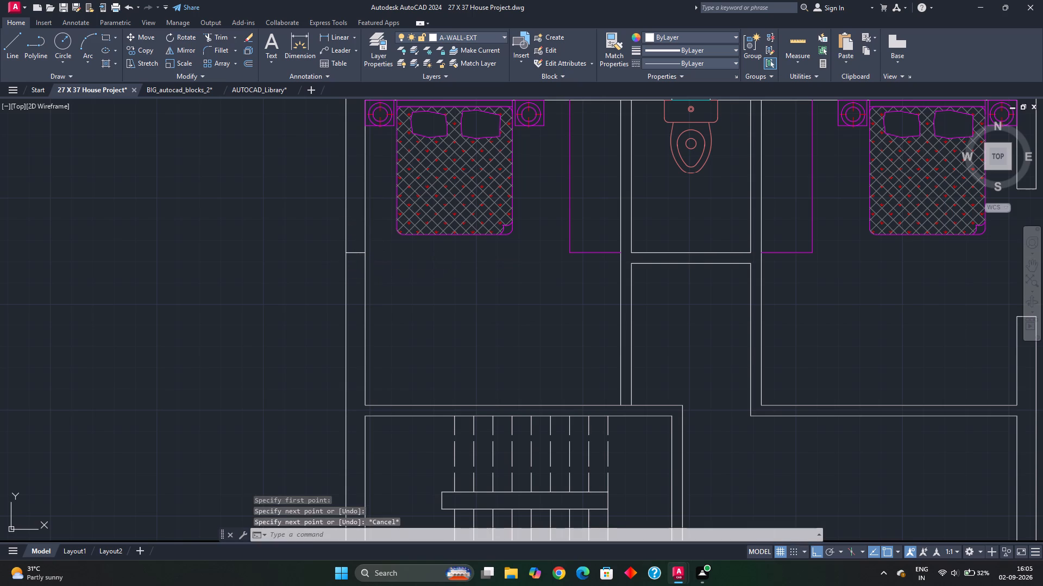
{"action": "key", "text": "o"}
{"action": "key", "text": "Return"}
{"action": "key", "text": "Return"}
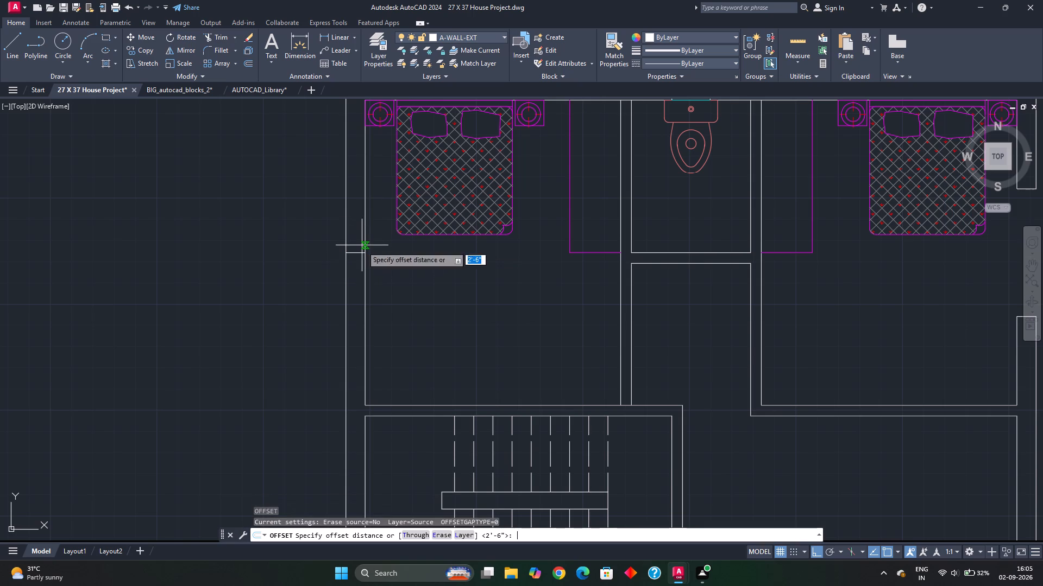
{"action": "left_click", "coordinate": [359, 235]}
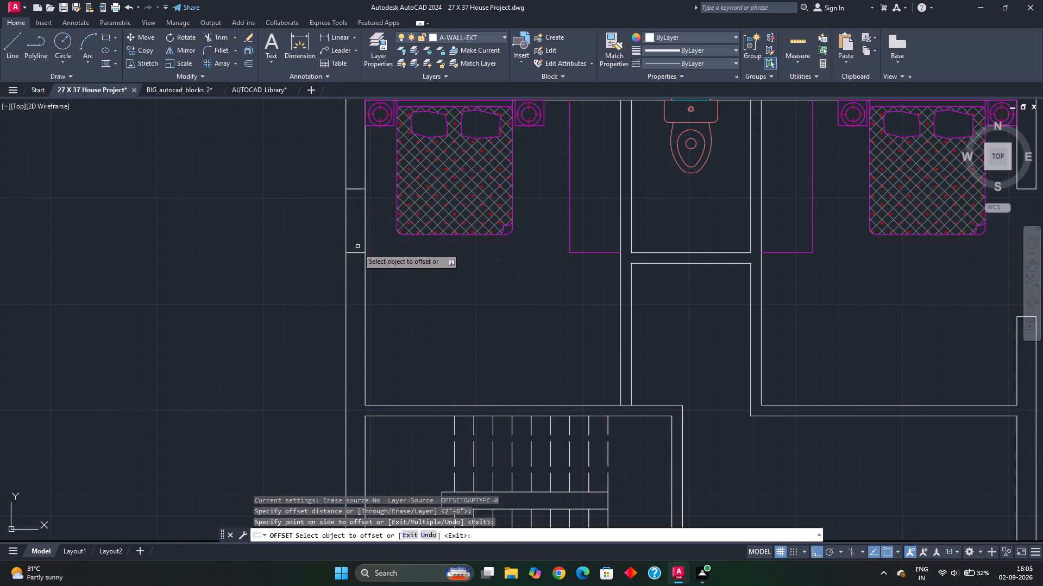
{"action": "left_click", "coordinate": [357, 252]}
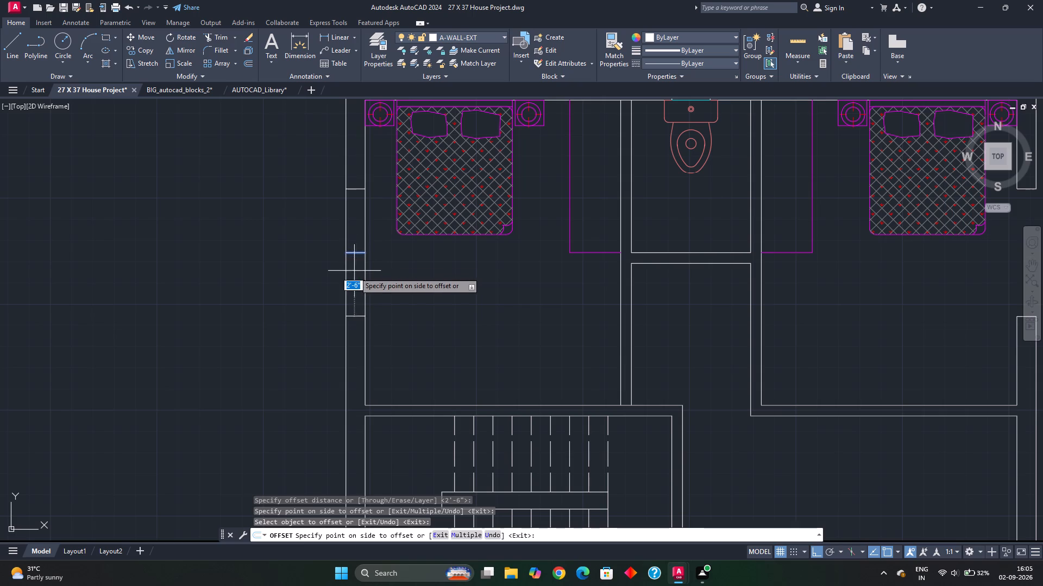
{"action": "left_click", "coordinate": [354, 273]}
{"action": "key", "text": "Escape"}
{"action": "key", "text": "Escape"}
Trim away the midpoint line and both west wall faces between the two offset lines to open the northwest bedroom's window.
{"action": "type", "text": "TR"}
{"action": "key", "text": "space"}
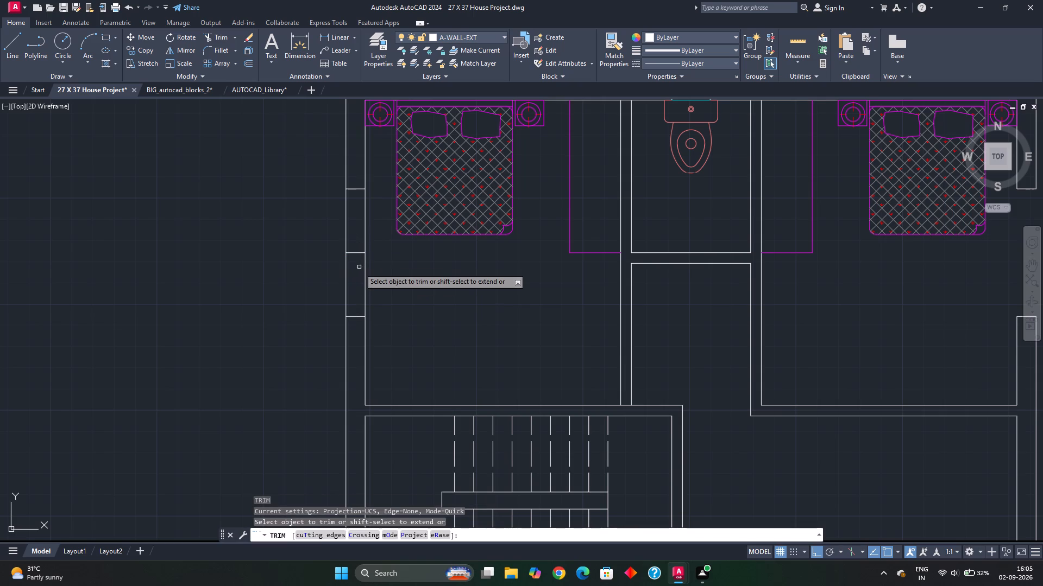
{"action": "left_click", "coordinate": [358, 254]}
{"action": "left_click_drag", "start_coordinate": [370, 258], "coordinate": [355, 260]}
{"action": "left_click", "coordinate": [317, 266]}
{"action": "left_click_drag", "start_coordinate": [331, 266], "coordinate": [336, 267]}
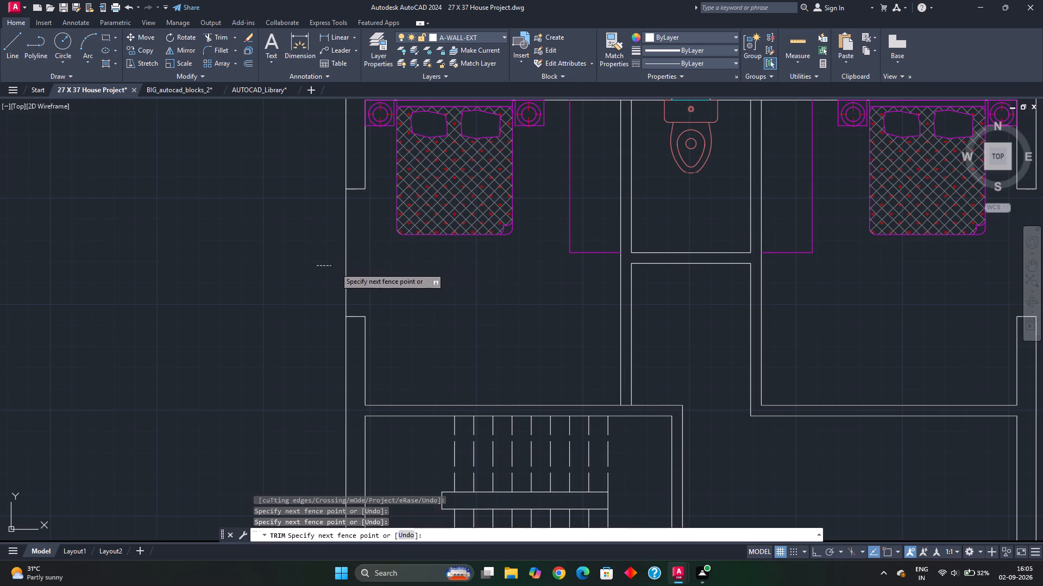
{"action": "left_click_drag", "start_coordinate": [336, 267], "coordinate": [355, 266]}
{"action": "left_click_drag", "start_coordinate": [353, 264], "coordinate": [306, 276]}
{"action": "scroll", "coordinate": [318, 275], "scroll_direction": "down", "scroll_amount": 2}
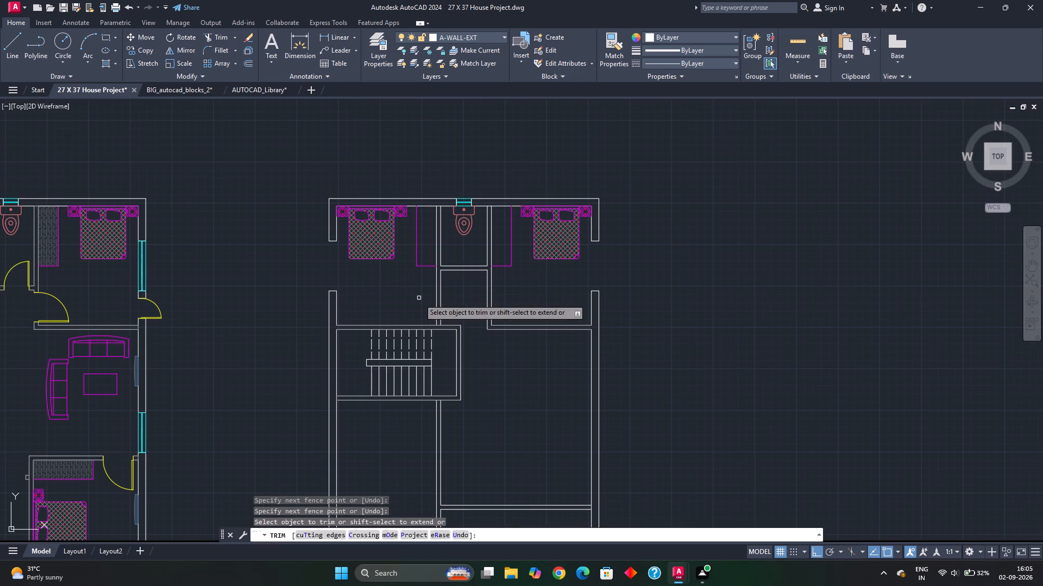
{"action": "middle_click_drag", "start_coordinate": [410, 295], "coordinate": [403, 282]}
{"action": "key", "text": "Escape"}
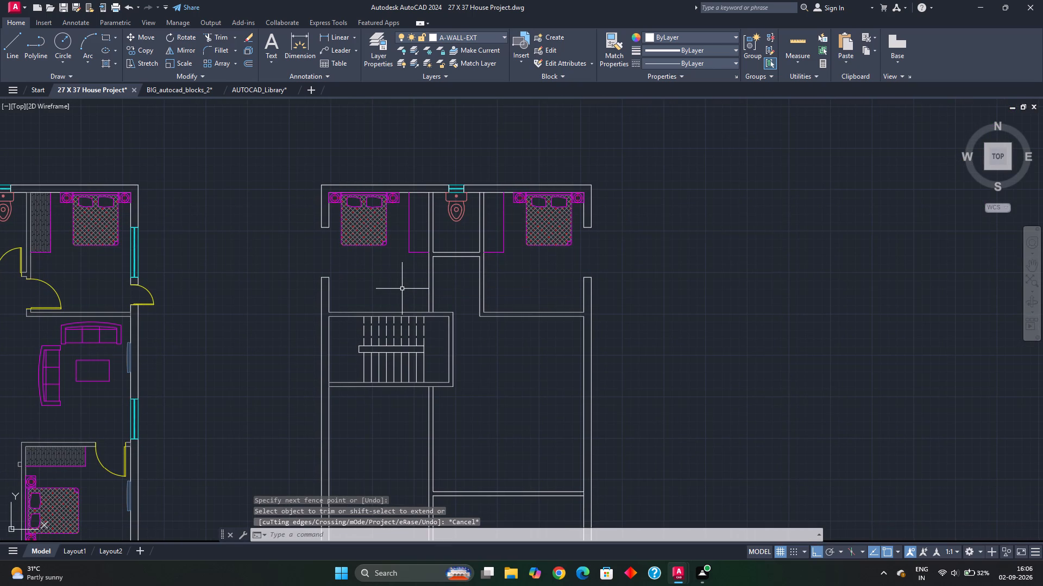
Compare the new layout's southern rooms with the furnished plan's kitchen and south wall openings, trying a quick measurement there.
{"action": "middle_click_drag", "start_coordinate": [414, 314], "coordinate": [434, 268]}
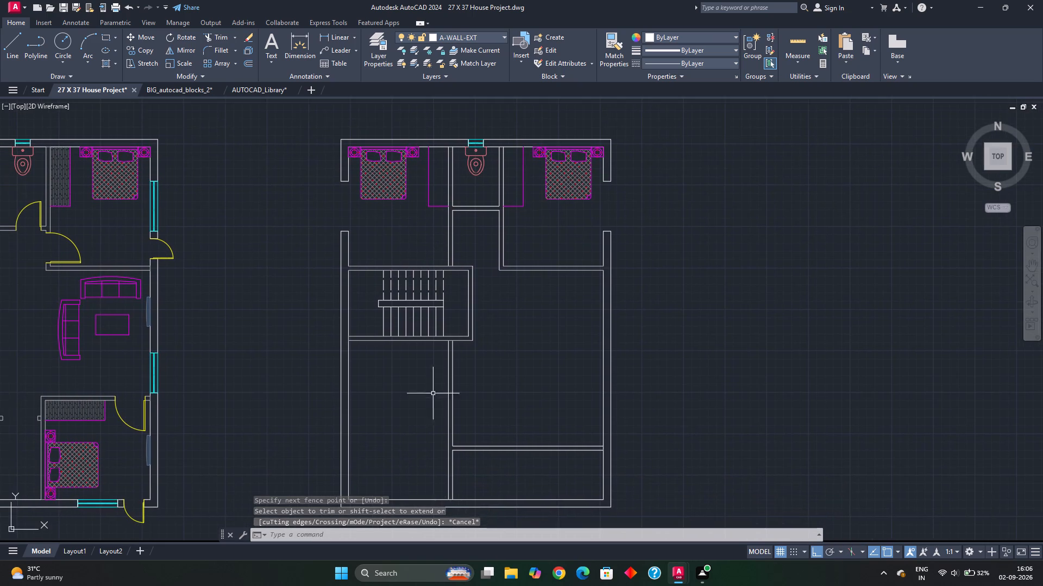
{"action": "middle_click_drag", "start_coordinate": [433, 394], "coordinate": [451, 324]}
{"action": "middle_click_drag", "start_coordinate": [405, 345], "coordinate": [433, 314]}
{"action": "middle_click_drag", "start_coordinate": [451, 327], "coordinate": [474, 311]}
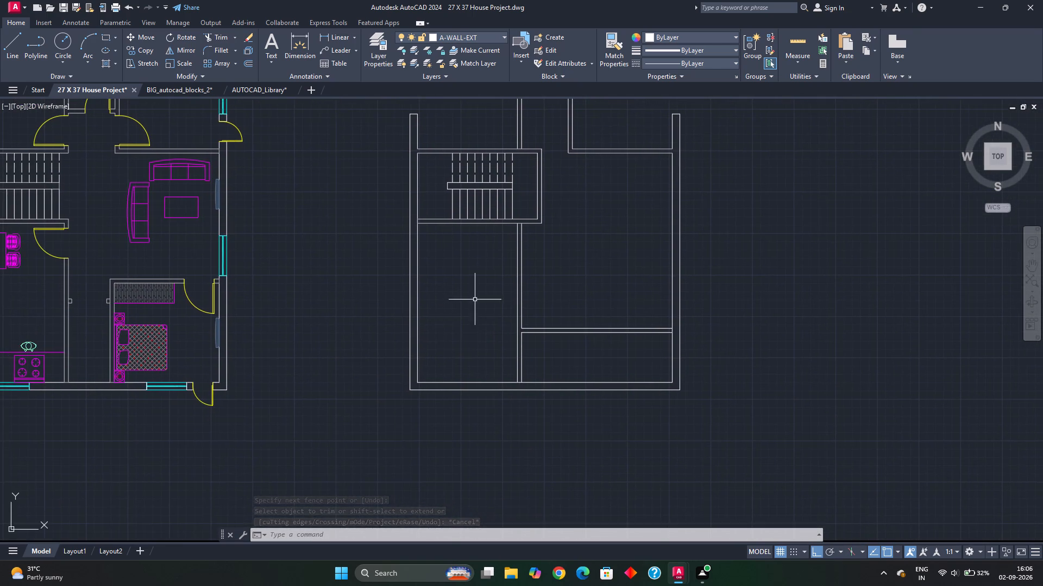
{"action": "middle_click_drag", "start_coordinate": [477, 302], "coordinate": [536, 302]}
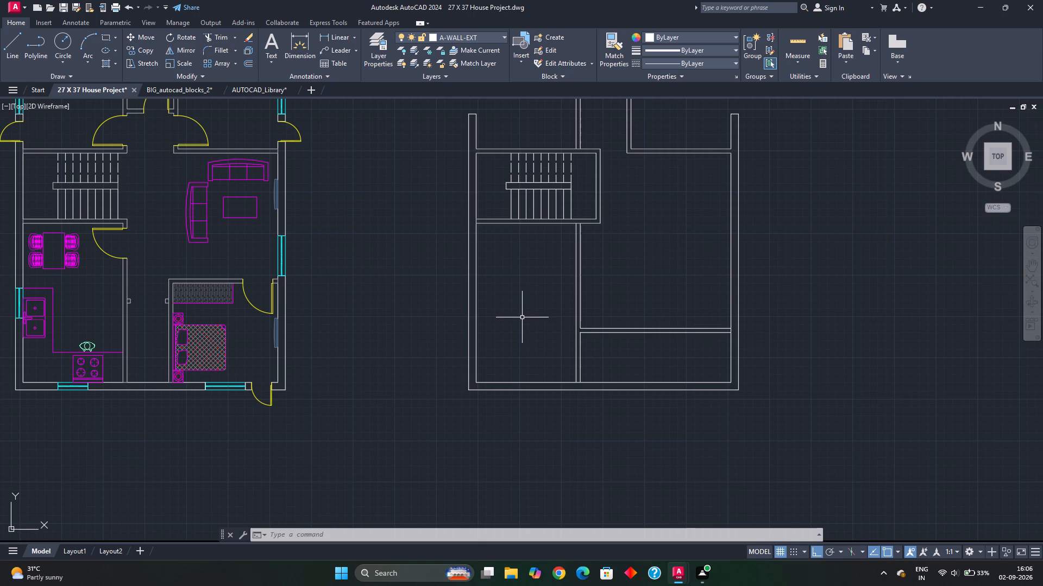
{"action": "middle_click_drag", "start_coordinate": [81, 413], "coordinate": [336, 374]}
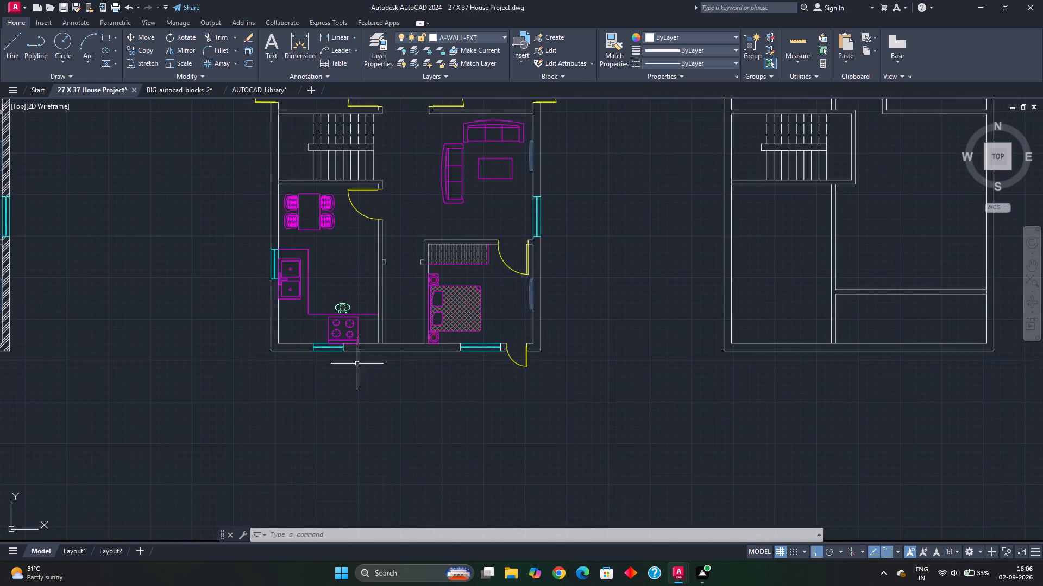
{"action": "left_click", "coordinate": [796, 39]}
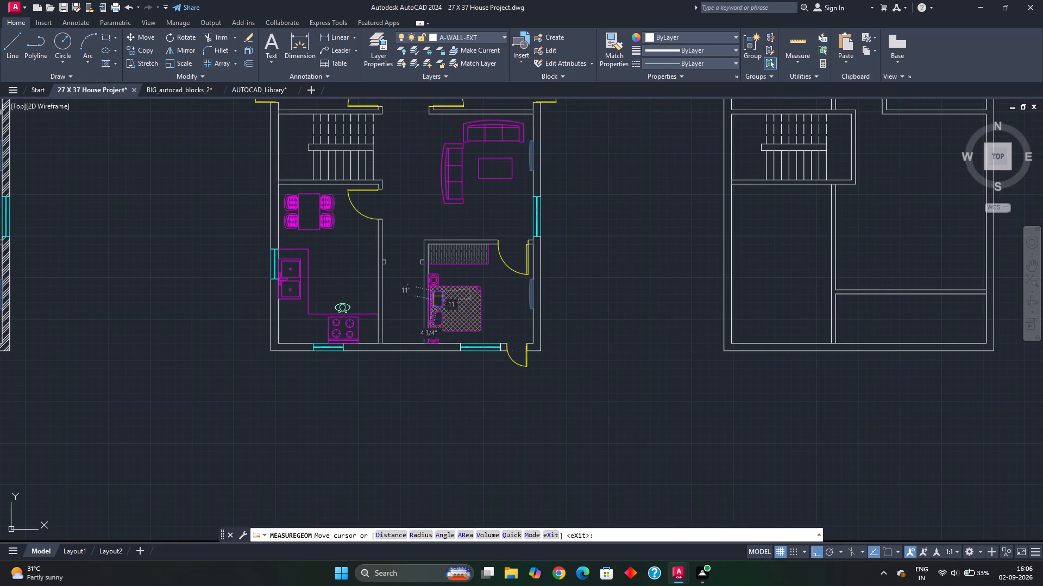
{"action": "scroll", "coordinate": [325, 355], "scroll_direction": "up", "scroll_amount": 2}
{"action": "key", "text": "Escape"}
{"action": "scroll", "coordinate": [345, 356], "scroll_direction": "down", "scroll_amount": 3}
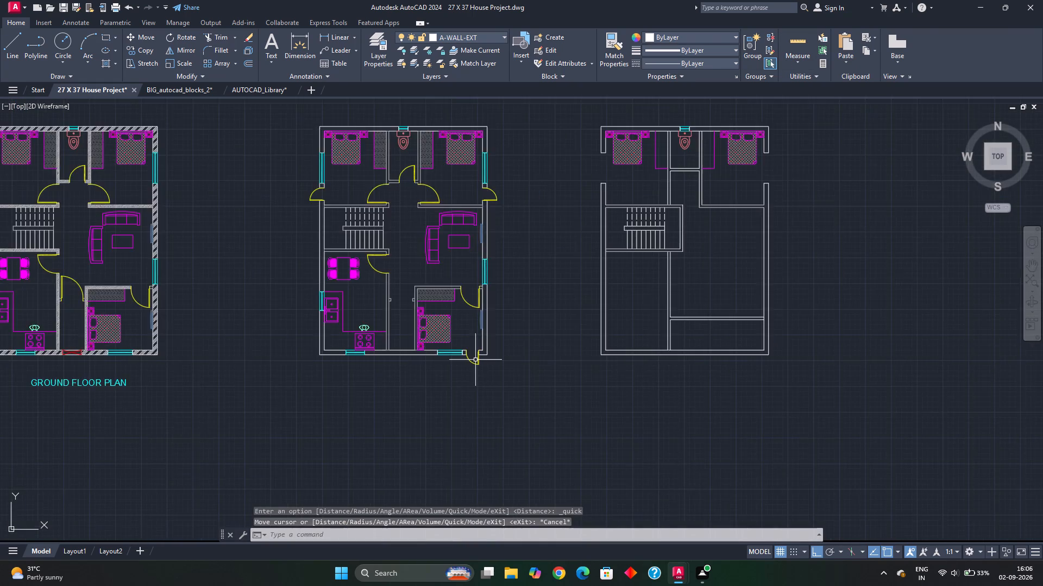
{"action": "middle_click_drag", "start_coordinate": [473, 362], "coordinate": [287, 375]}
{"action": "scroll", "coordinate": [475, 395], "scroll_direction": "up", "scroll_amount": 3}
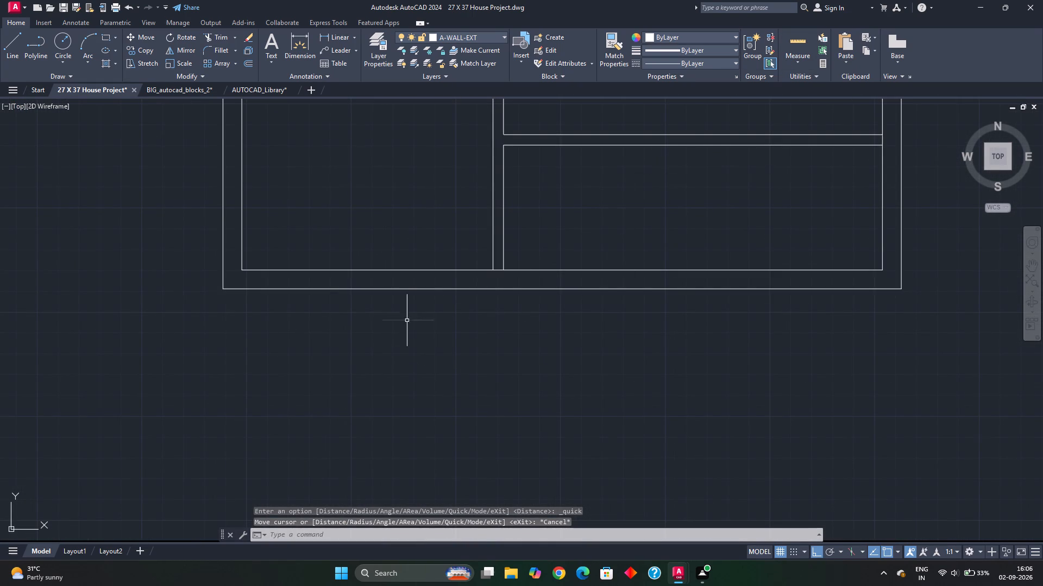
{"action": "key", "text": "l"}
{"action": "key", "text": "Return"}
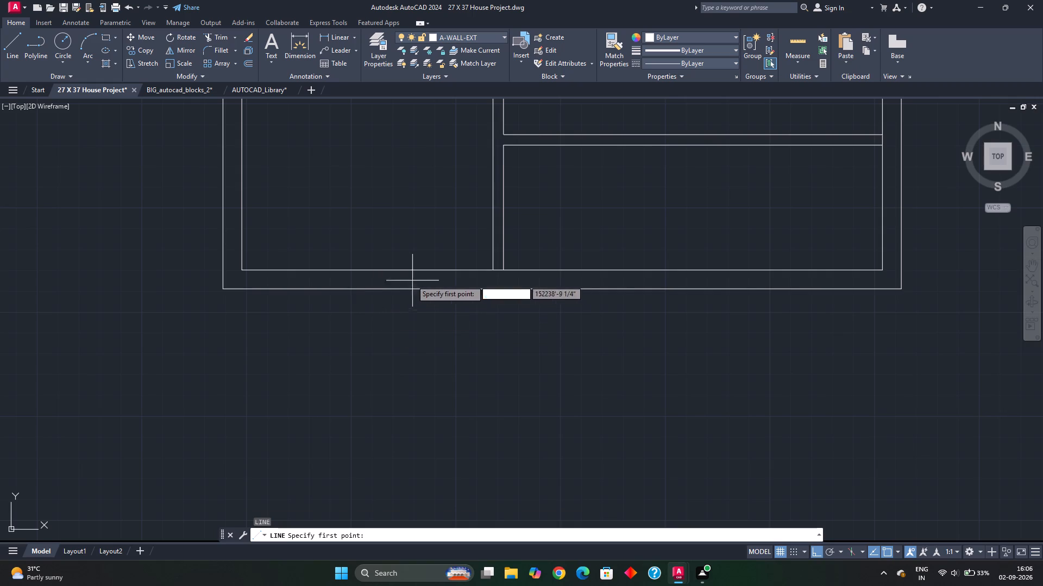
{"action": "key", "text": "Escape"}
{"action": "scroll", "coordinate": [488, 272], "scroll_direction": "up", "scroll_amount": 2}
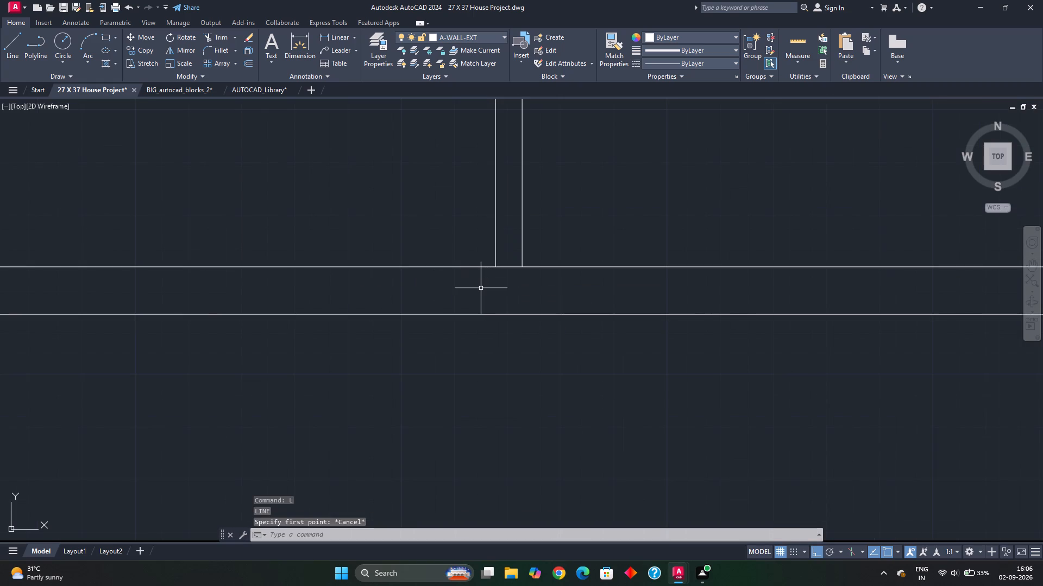
Trim the south wall's inner face between the two partition lines where the kitchen's east partition meets it.
{"action": "type", "text": "TR"}
{"action": "key", "text": "space"}
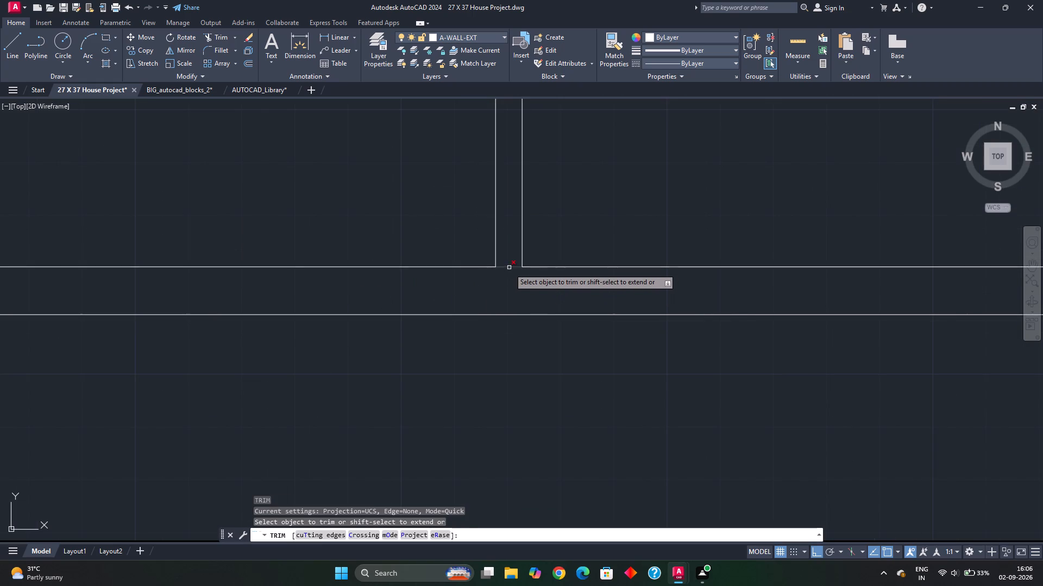
{"action": "left_click", "coordinate": [509, 267]}
{"action": "scroll", "coordinate": [445, 315], "scroll_direction": "down", "scroll_amount": 1}
{"action": "middle_click_drag", "start_coordinate": [445, 315], "coordinate": [578, 278]}
{"action": "key", "text": "Escape"}
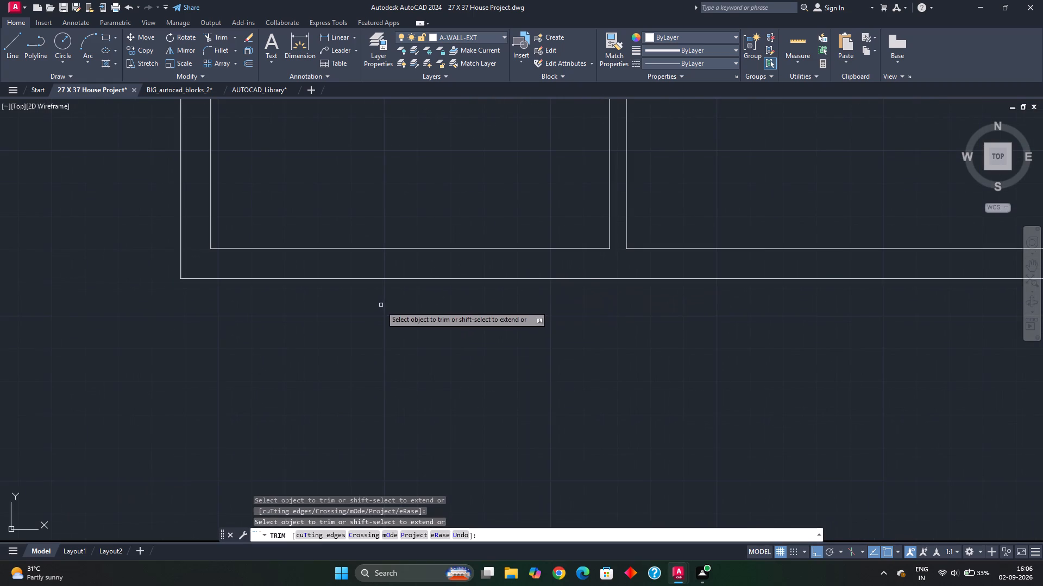
{"action": "key", "text": "Escape"}
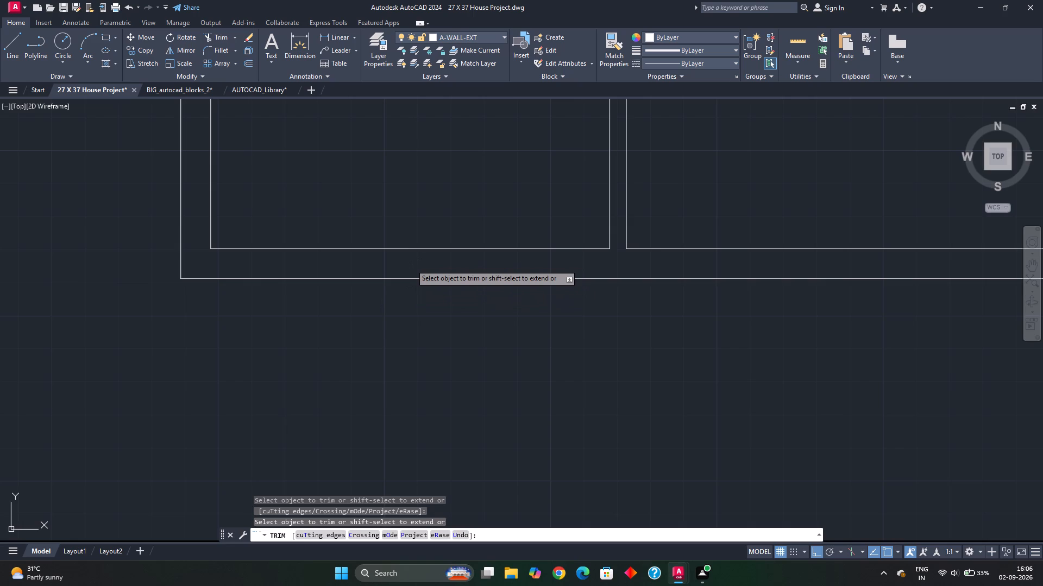
Draw a line across the south wall from the midpoint of the kitchen's inner wall face to the outer face.
{"action": "key", "text": "l"}
{"action": "key", "text": "Return"}
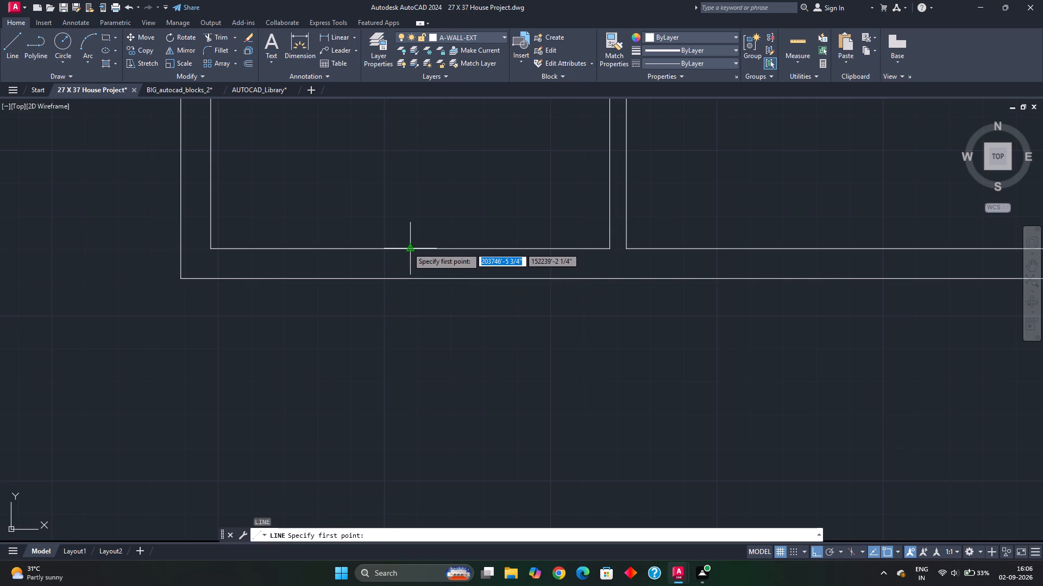
{"action": "left_click", "coordinate": [407, 247]}
{"action": "left_click", "coordinate": [411, 279]}
{"action": "key", "text": "Escape"}
Offset the line across the south wall 1'-6" to the west and 1'-6" to the east.
{"action": "left_click", "coordinate": [417, 262]}
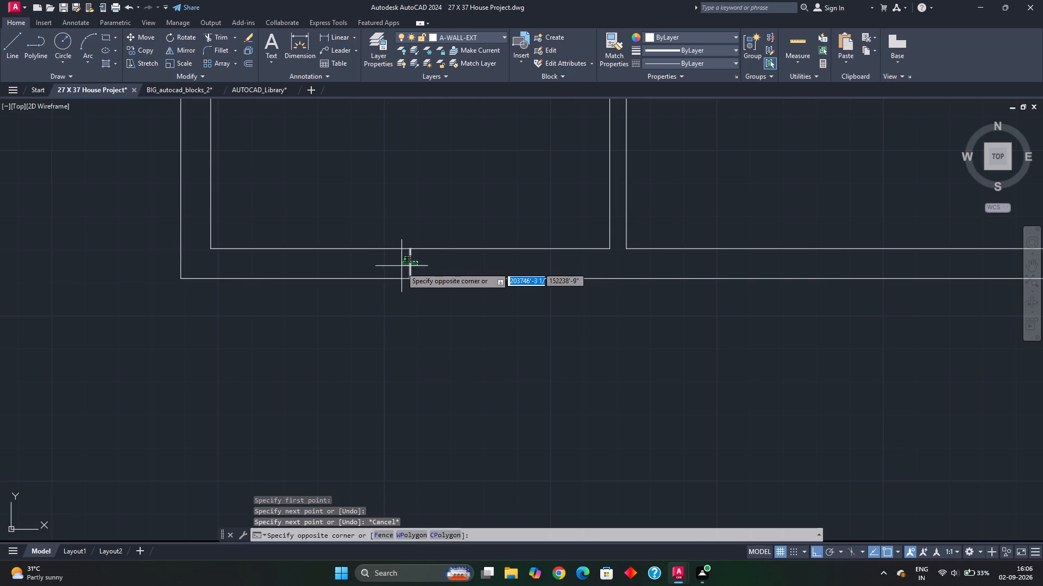
{"action": "left_click", "coordinate": [401, 267]}
{"action": "key", "text": "o"}
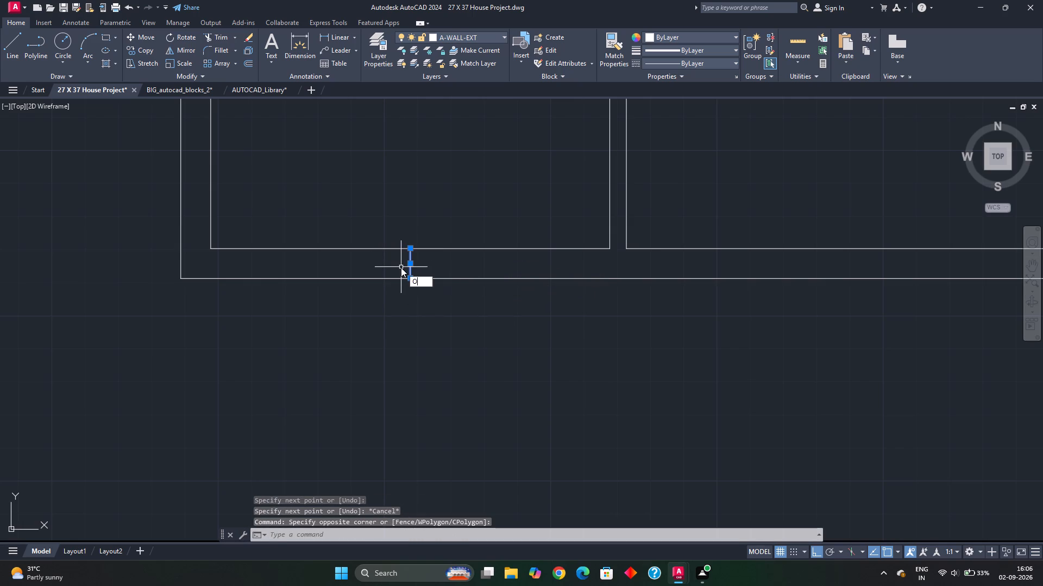
{"action": "key", "text": "Return"}
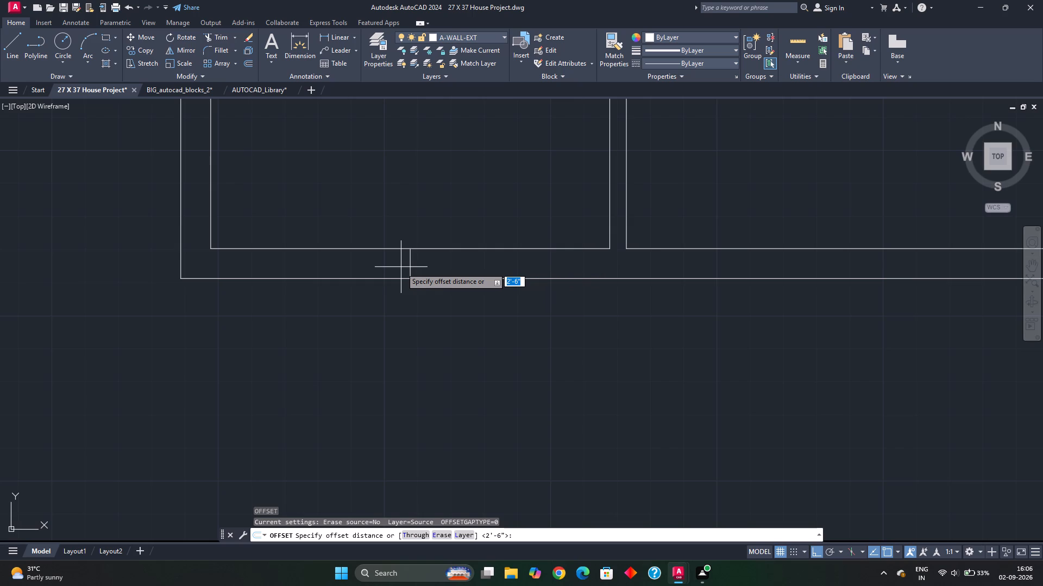
{"action": "key", "text": "1"}
{"action": "type", "text": "'6"}
{"action": "key", "text": "shift+quotedbl"}
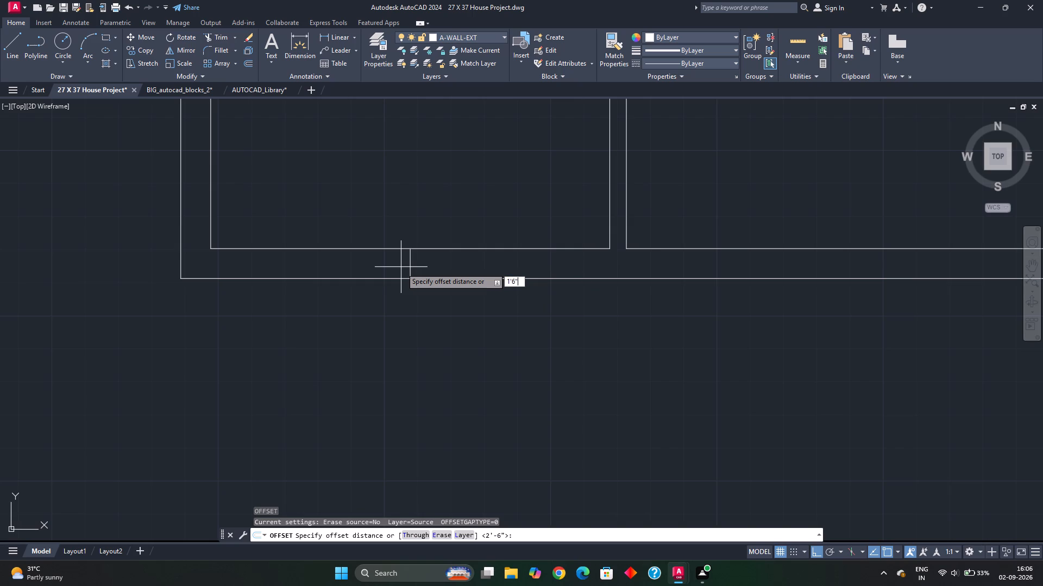
{"action": "key", "text": "Return"}
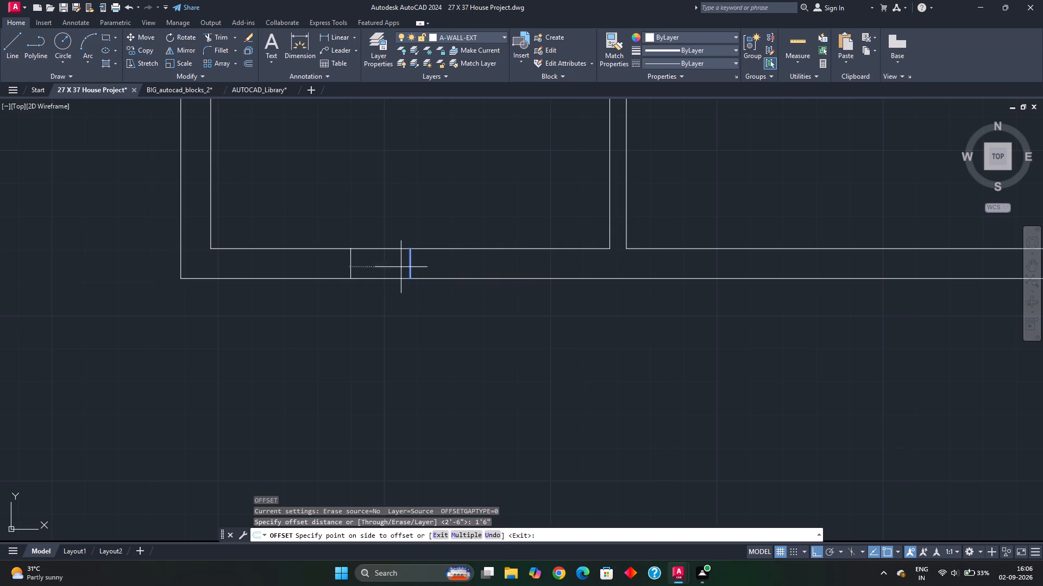
{"action": "left_click", "coordinate": [401, 267]}
{"action": "left_click", "coordinate": [410, 258]}
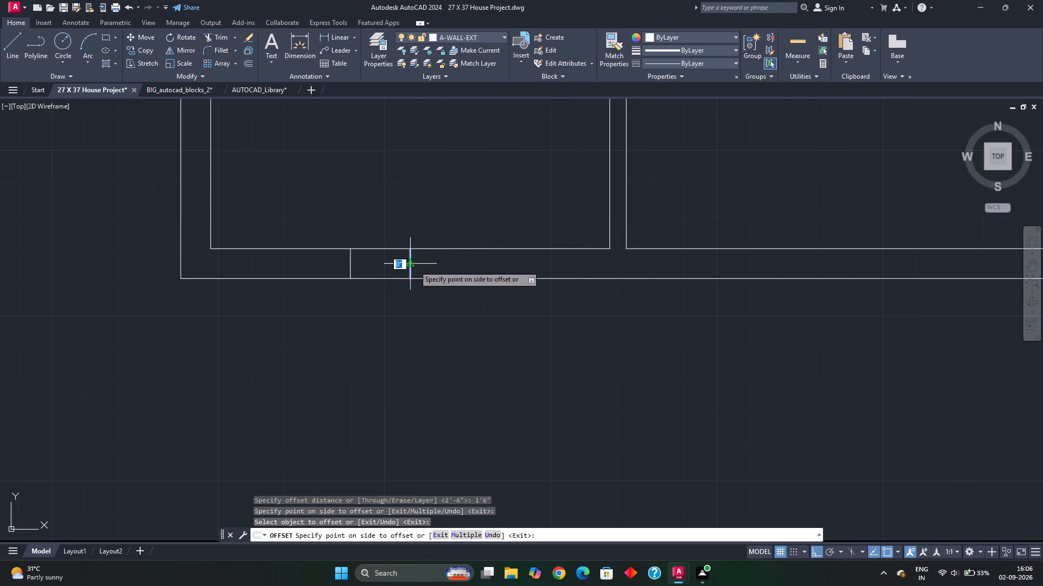
{"action": "left_click", "coordinate": [460, 271]}
{"action": "key", "text": "Escape"}
{"action": "key", "text": "Escape"}
Trim away the midpoint line and both south wall faces between the two offset lines to open the kitchen's south window.
{"action": "type", "text": "TR"}
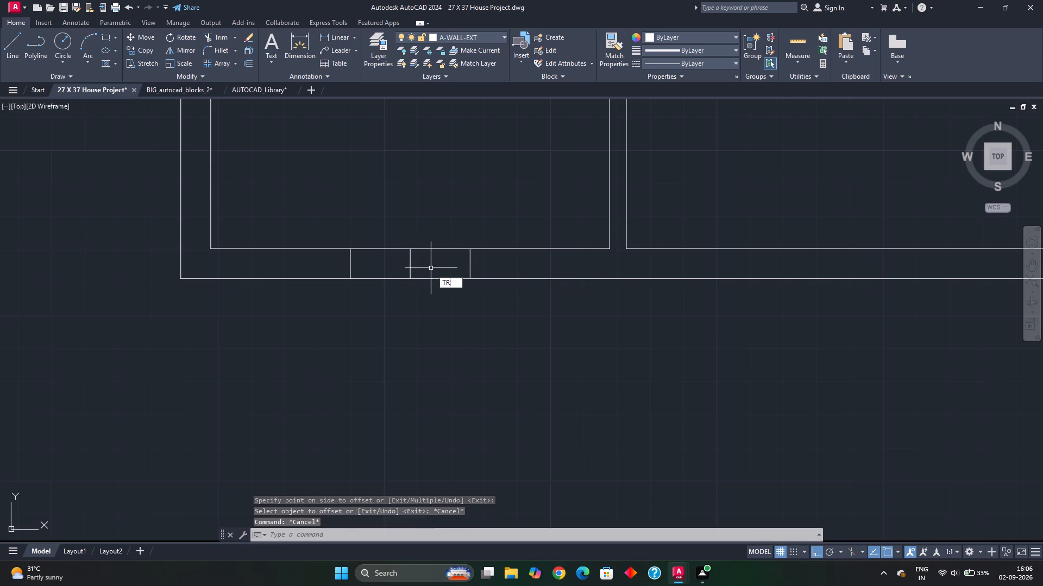
{"action": "key", "text": "space"}
{"action": "left_click", "coordinate": [417, 266]}
{"action": "left_click", "coordinate": [374, 266]}
{"action": "left_click_drag", "start_coordinate": [411, 224], "coordinate": [407, 229]}
{"action": "left_click", "coordinate": [388, 316]}
{"action": "scroll", "coordinate": [393, 303], "scroll_direction": "down", "scroll_amount": 3}
{"action": "scroll", "coordinate": [444, 344], "scroll_direction": "down", "scroll_amount": 1}
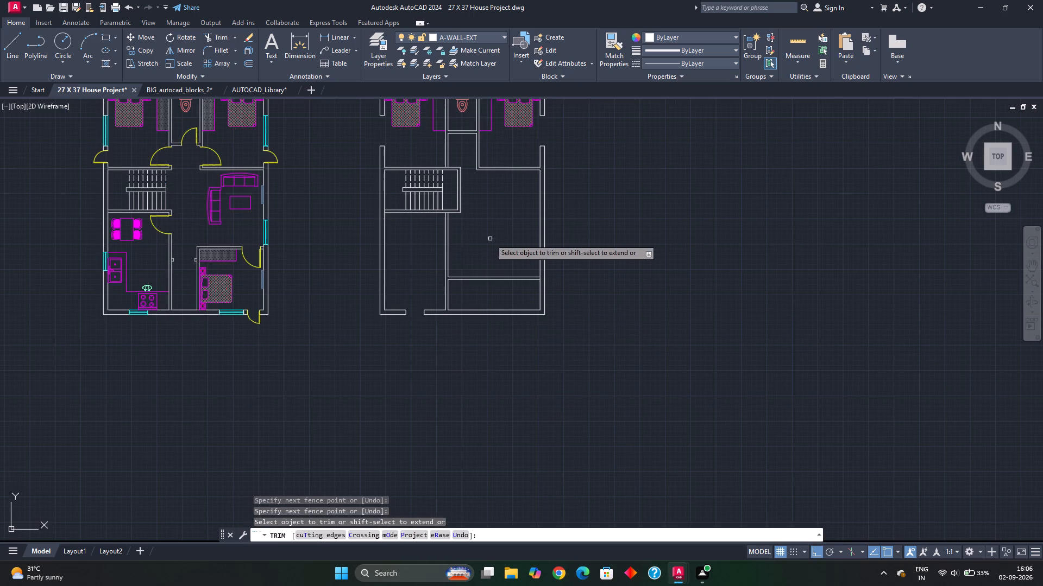
{"action": "middle_click", "coordinate": [491, 238]}
{"action": "middle_click_drag", "start_coordinate": [485, 240], "coordinate": [556, 279]}
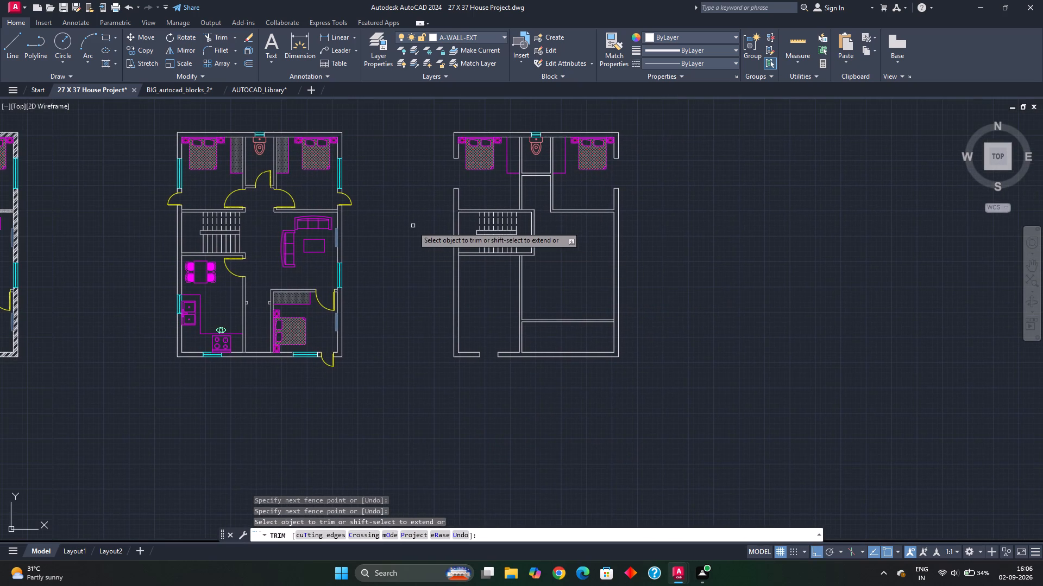
{"action": "key", "text": "Escape"}
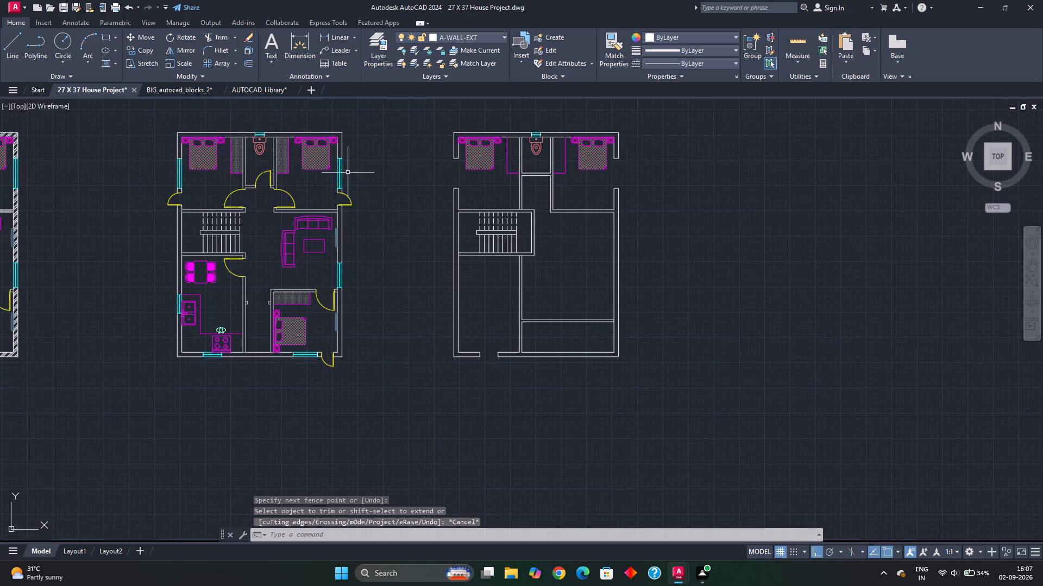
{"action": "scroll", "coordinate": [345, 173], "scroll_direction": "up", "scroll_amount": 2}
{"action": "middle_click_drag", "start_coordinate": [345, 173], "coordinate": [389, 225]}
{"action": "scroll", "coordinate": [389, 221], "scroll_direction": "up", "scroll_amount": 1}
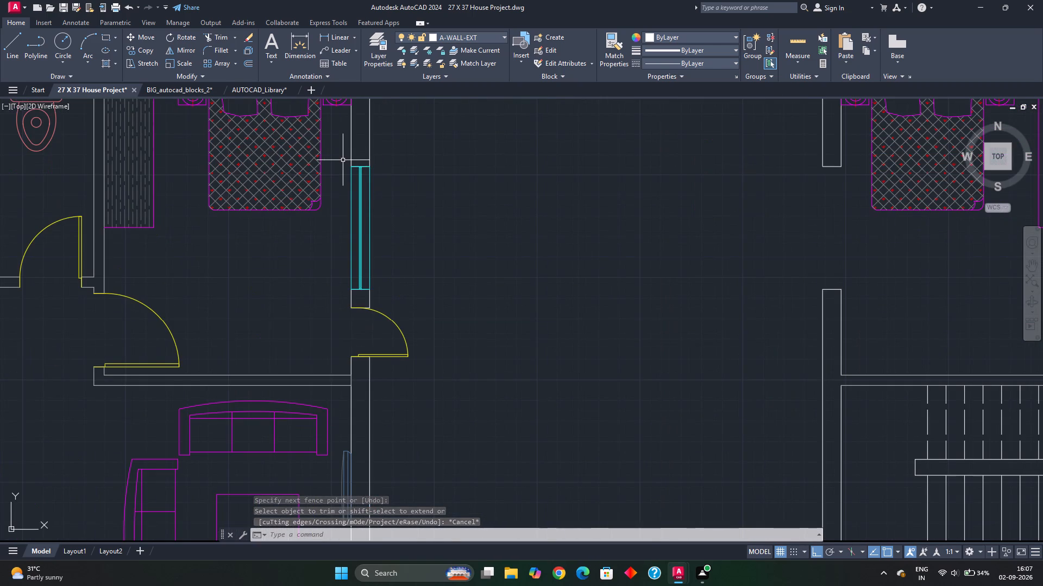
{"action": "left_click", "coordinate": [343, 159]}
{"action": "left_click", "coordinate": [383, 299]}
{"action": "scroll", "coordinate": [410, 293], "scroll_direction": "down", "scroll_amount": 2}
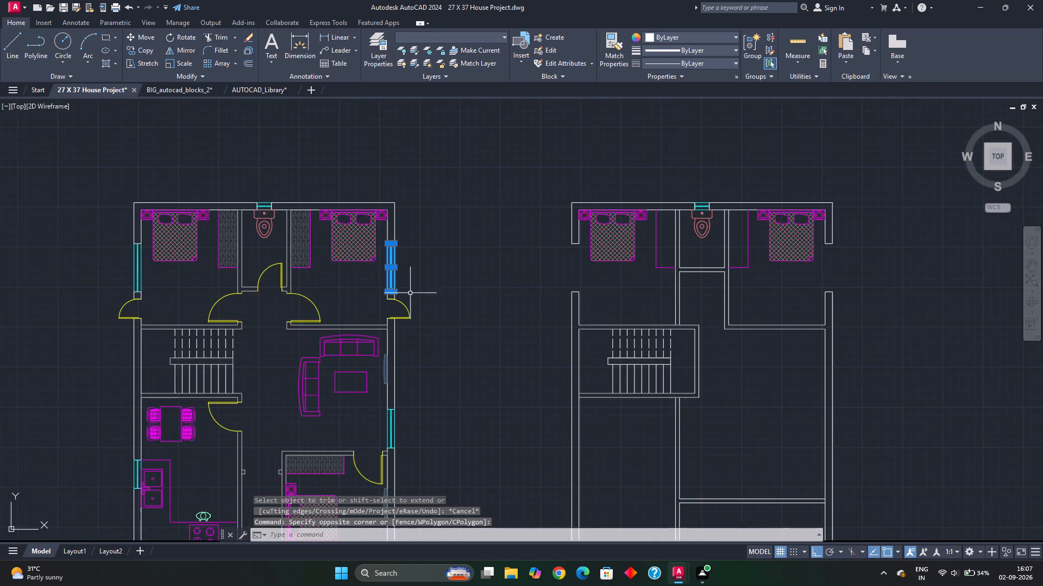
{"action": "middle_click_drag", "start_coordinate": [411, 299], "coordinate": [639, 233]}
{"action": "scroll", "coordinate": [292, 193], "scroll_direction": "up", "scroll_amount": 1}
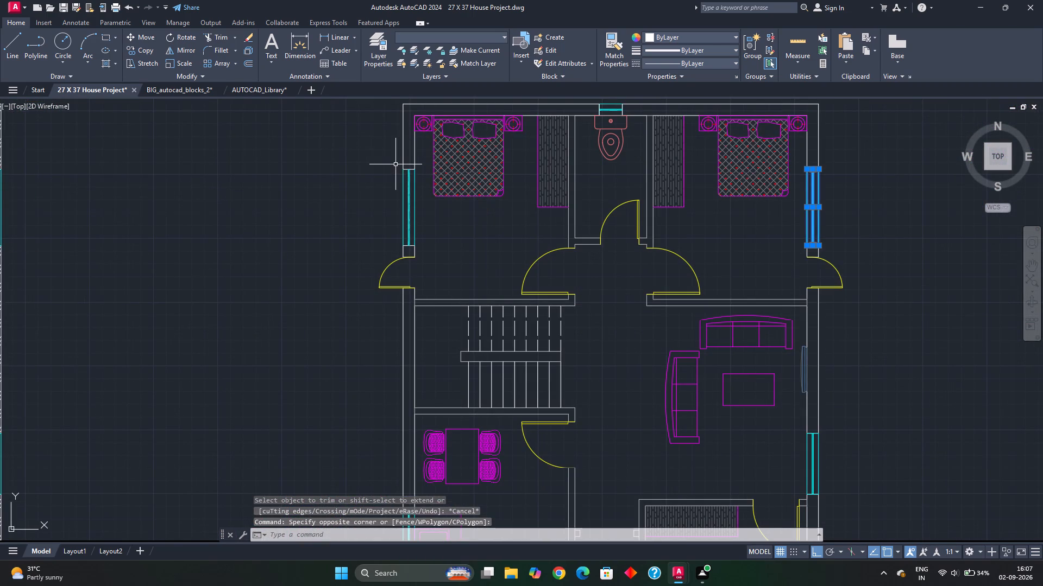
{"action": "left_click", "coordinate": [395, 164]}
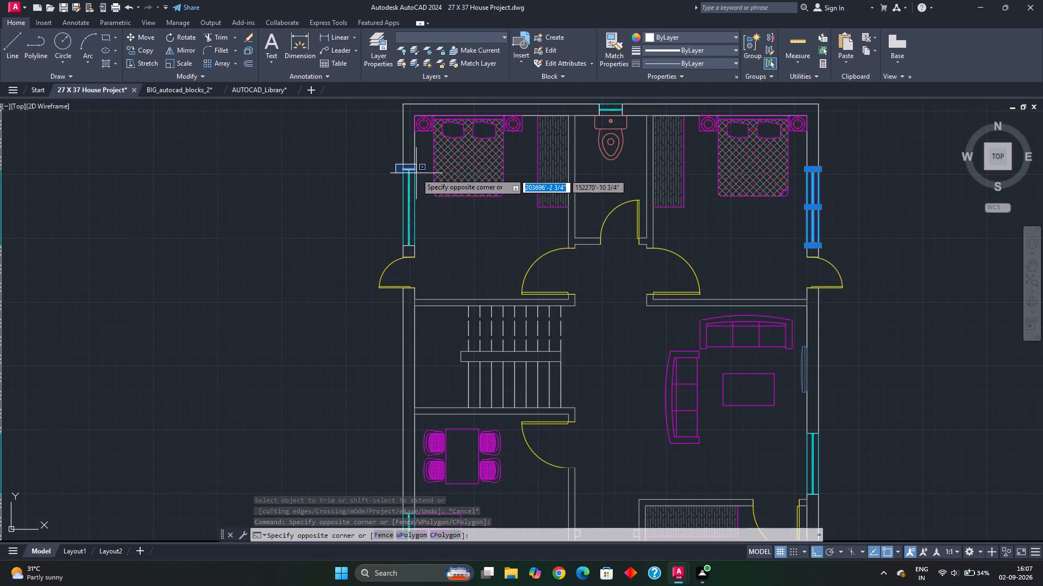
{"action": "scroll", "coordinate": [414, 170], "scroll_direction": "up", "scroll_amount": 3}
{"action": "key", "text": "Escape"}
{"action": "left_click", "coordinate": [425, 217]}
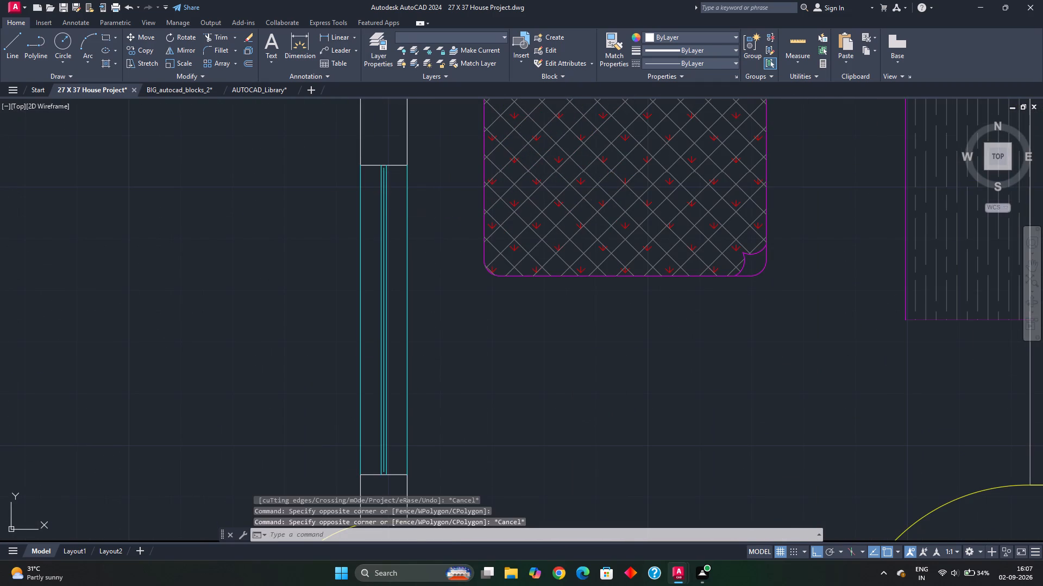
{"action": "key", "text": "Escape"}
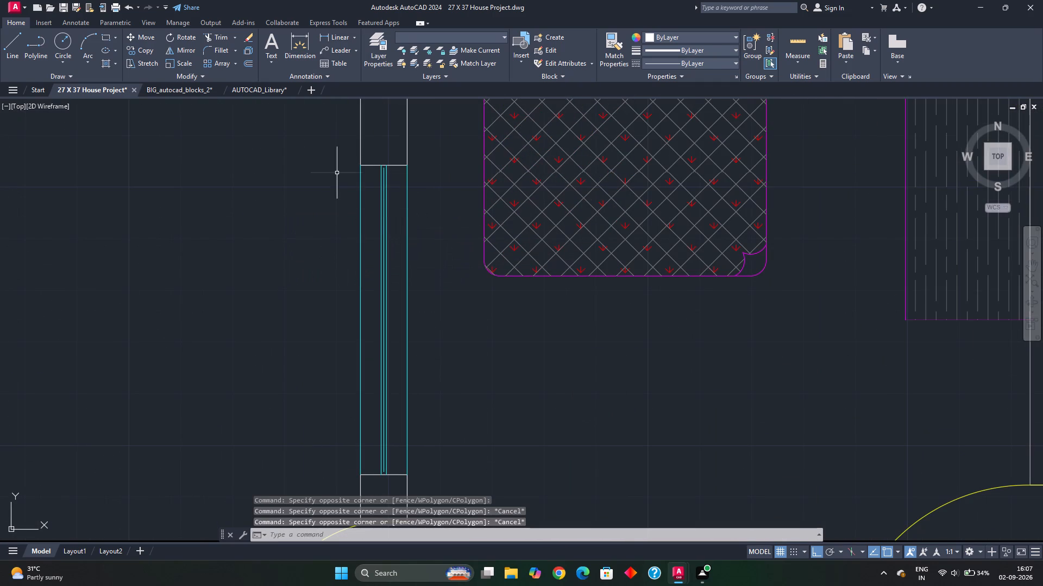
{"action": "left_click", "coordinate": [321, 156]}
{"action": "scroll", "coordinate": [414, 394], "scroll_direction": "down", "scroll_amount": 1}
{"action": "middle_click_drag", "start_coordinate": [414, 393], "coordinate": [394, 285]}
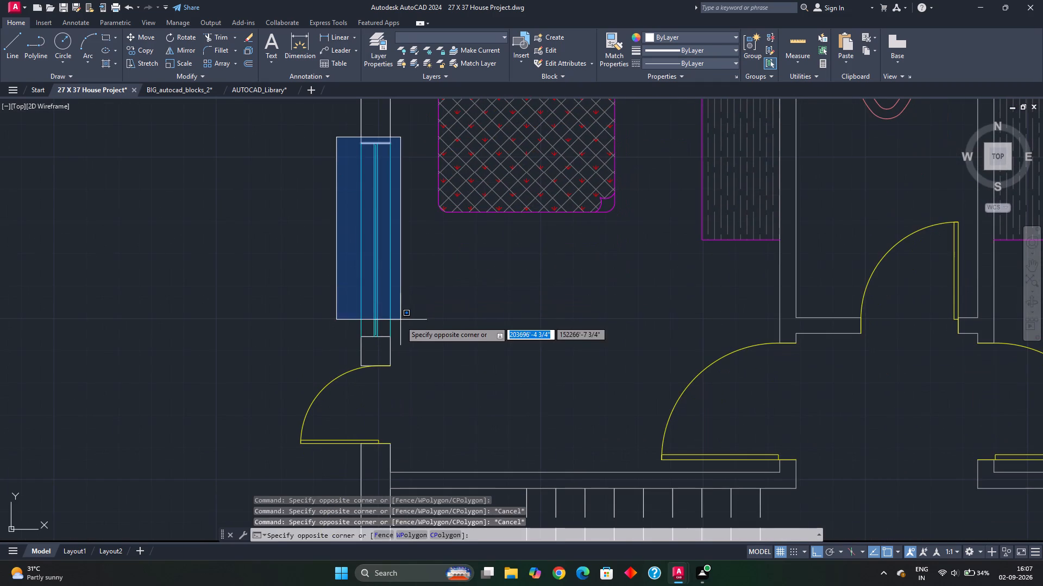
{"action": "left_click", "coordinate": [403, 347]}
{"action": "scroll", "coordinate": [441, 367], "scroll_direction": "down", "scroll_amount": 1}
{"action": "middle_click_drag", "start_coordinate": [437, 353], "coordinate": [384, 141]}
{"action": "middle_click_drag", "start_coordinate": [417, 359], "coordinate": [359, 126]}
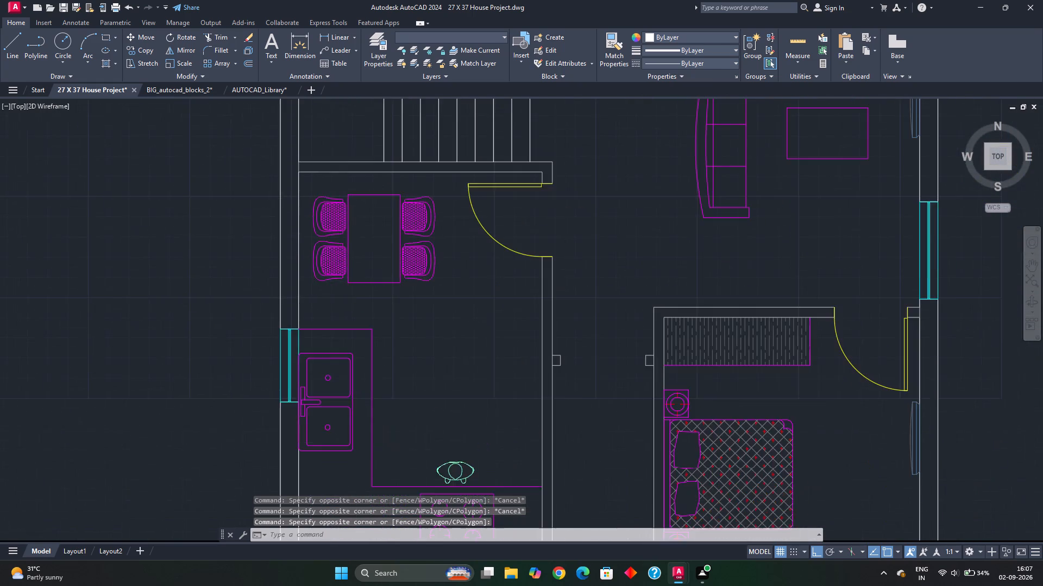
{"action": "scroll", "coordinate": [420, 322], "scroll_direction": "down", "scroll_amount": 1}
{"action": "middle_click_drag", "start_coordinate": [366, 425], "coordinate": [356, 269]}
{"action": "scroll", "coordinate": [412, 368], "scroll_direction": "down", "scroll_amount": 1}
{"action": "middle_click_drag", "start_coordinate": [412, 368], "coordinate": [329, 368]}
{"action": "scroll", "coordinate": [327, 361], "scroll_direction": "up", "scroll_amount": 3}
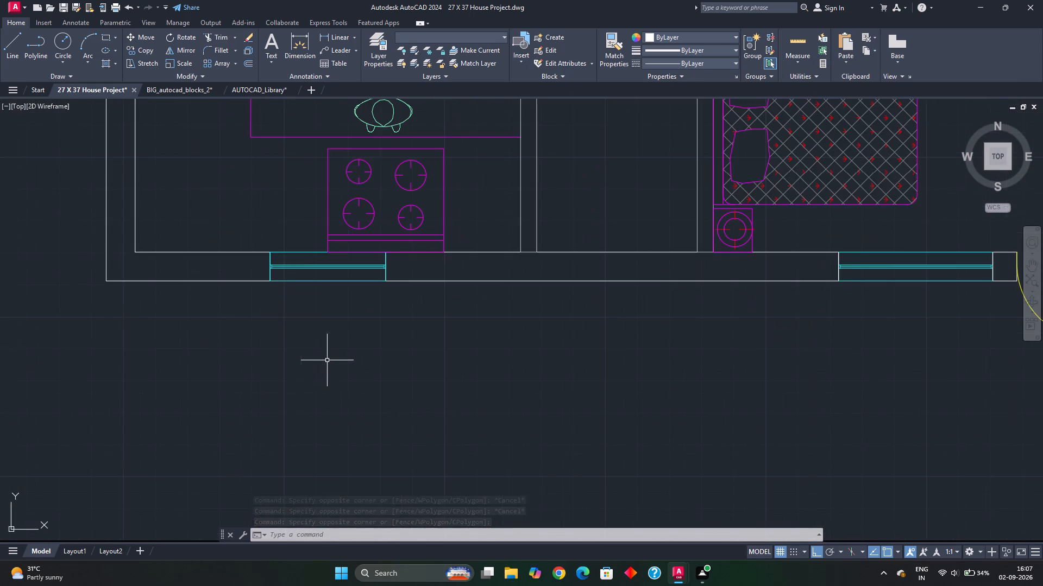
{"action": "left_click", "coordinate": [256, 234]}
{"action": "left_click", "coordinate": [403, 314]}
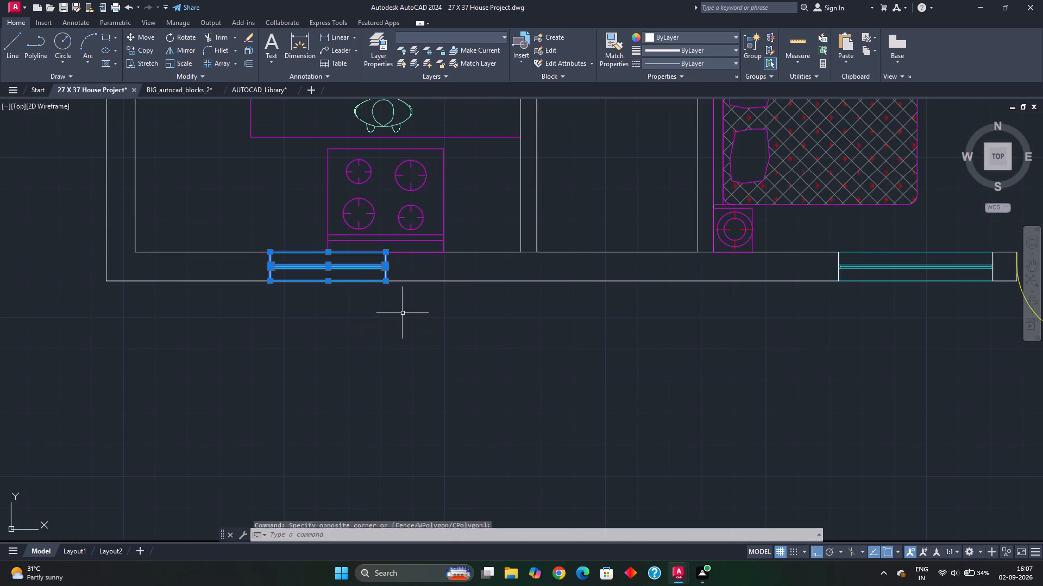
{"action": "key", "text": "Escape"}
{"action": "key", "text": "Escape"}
Trim the new layout's west wall inner face between the two partition lines separating the staircase from the kitchen.
{"action": "scroll", "coordinate": [395, 315], "scroll_direction": "down", "scroll_amount": 3}
{"action": "middle_click_drag", "start_coordinate": [493, 322], "coordinate": [231, 311]}
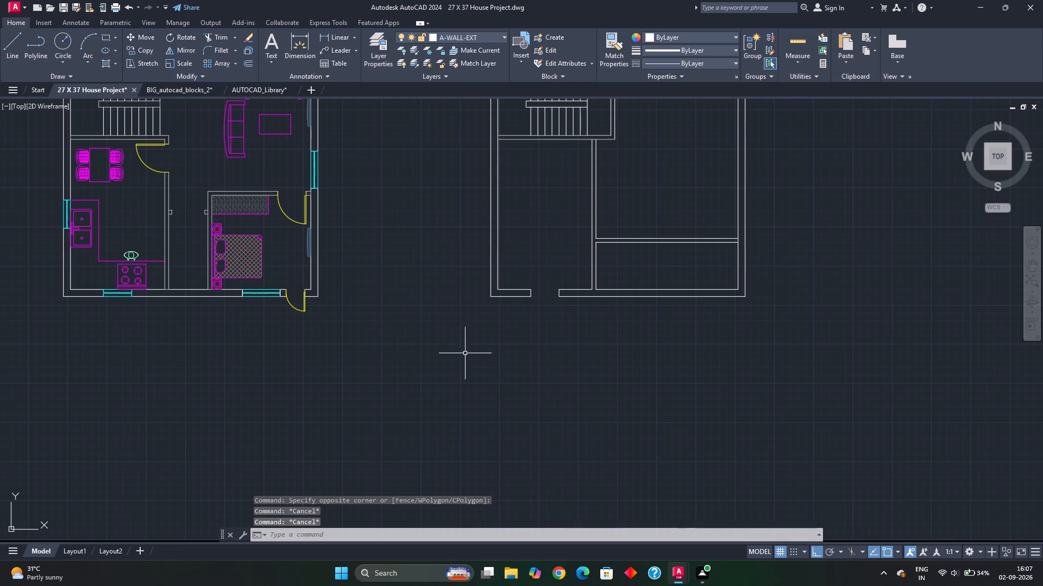
{"action": "middle_click_drag", "start_coordinate": [490, 280], "coordinate": [471, 319]}
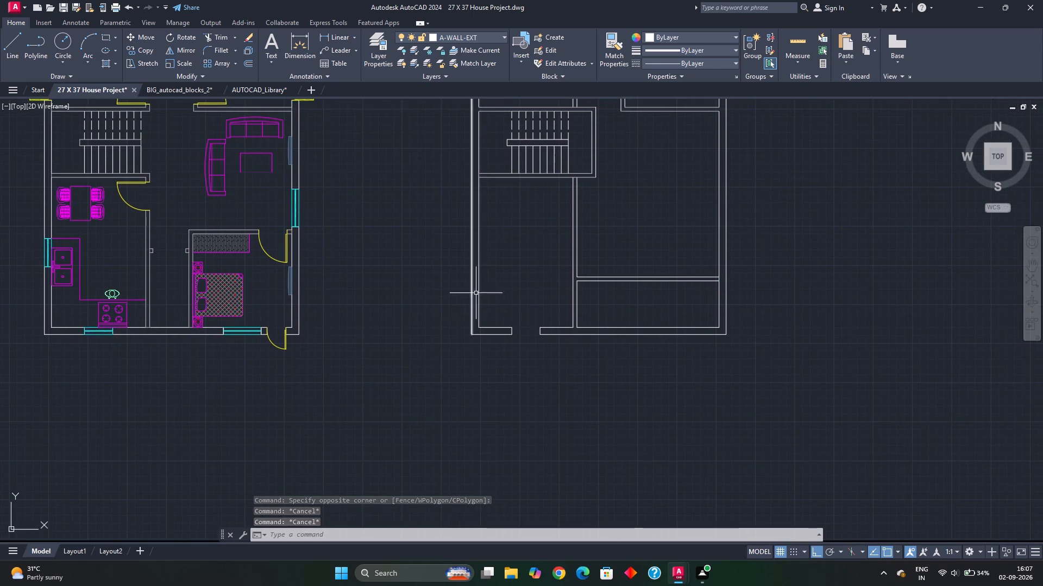
{"action": "scroll", "coordinate": [486, 171], "scroll_direction": "up", "scroll_amount": 3}
{"action": "middle_click_drag", "start_coordinate": [486, 173], "coordinate": [475, 194]}
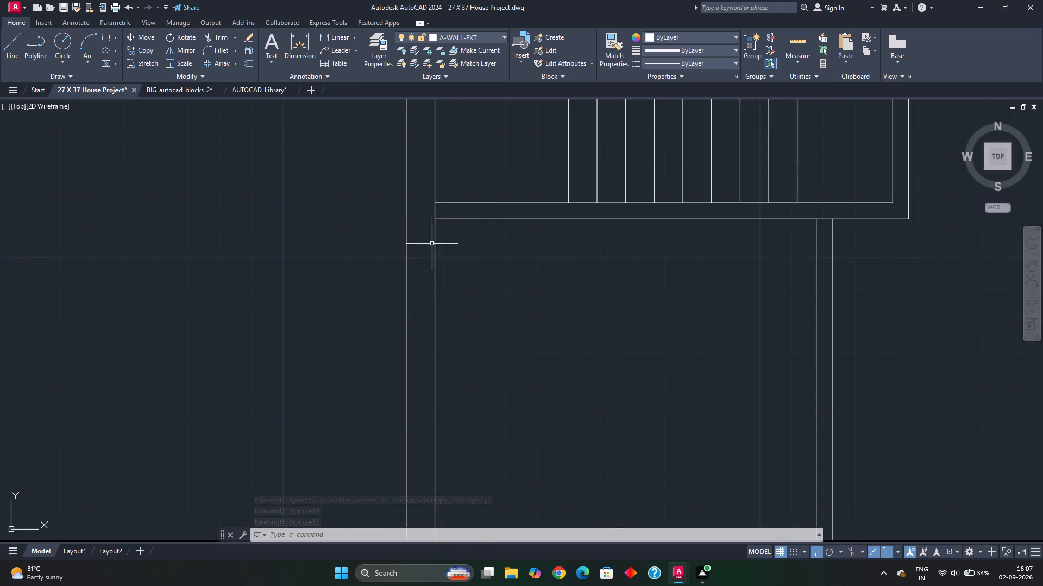
{"action": "scroll", "coordinate": [419, 222], "scroll_direction": "up", "scroll_amount": 1}
{"action": "type", "text": "TR"}
{"action": "key", "text": "space"}
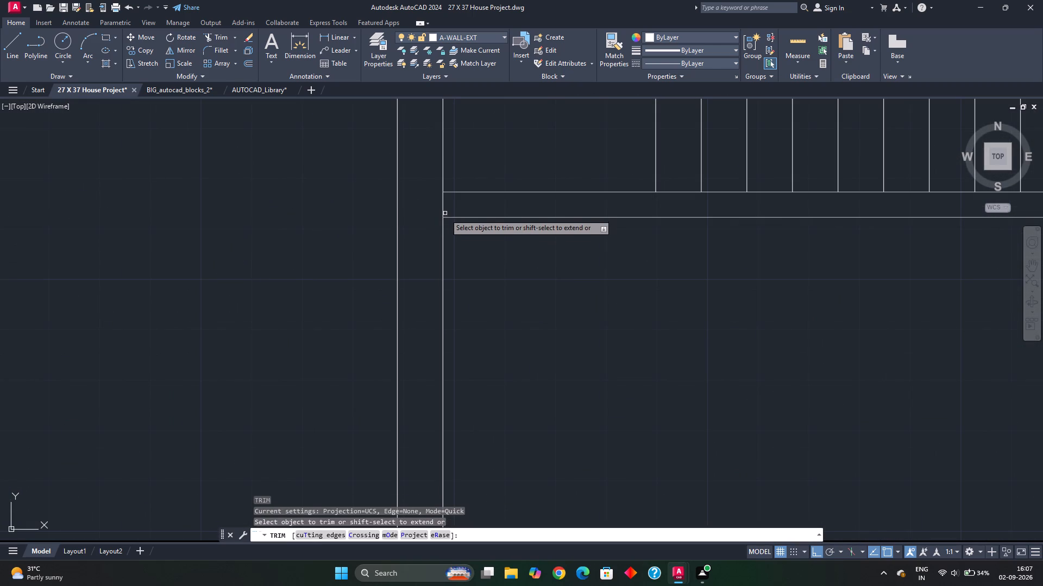
{"action": "left_click", "coordinate": [443, 208]}
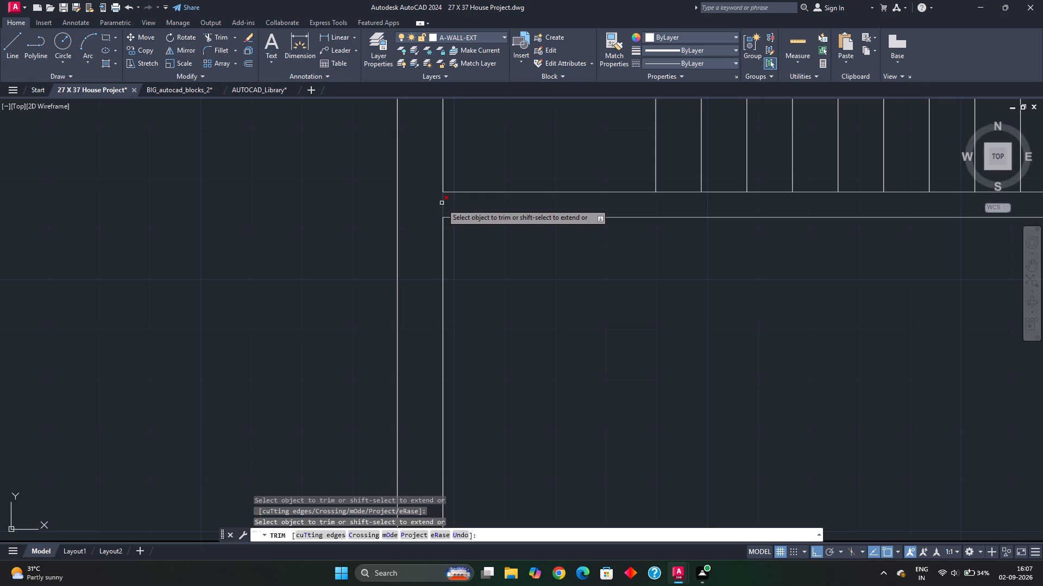
{"action": "left_click", "coordinate": [442, 203]}
{"action": "scroll", "coordinate": [475, 271], "scroll_direction": "down", "scroll_amount": 3}
{"action": "middle_click_drag", "start_coordinate": [511, 331], "coordinate": [489, 254]}
{"action": "key", "text": "Escape"}
{"action": "key", "text": "Escape"}
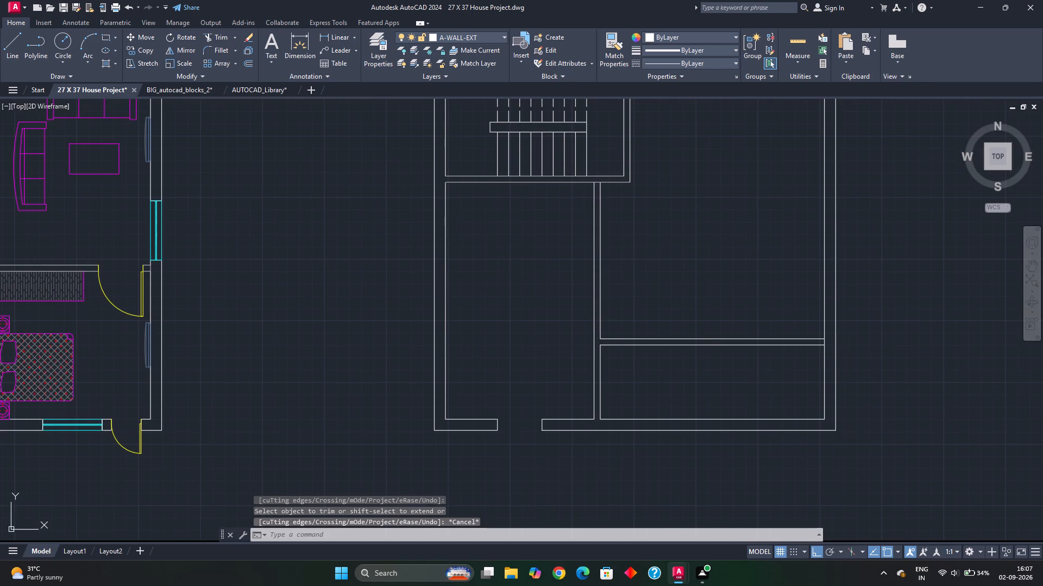
Draw a line across the west wall from the midpoint of the kitchen's inner wall face to the outer face.
{"action": "key", "text": "l"}
{"action": "key", "text": "Return"}
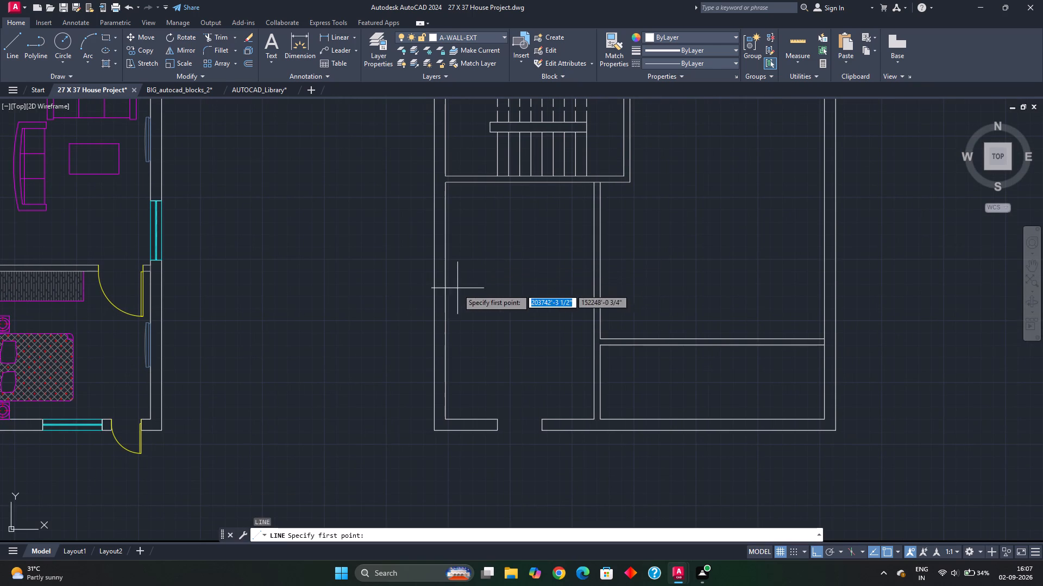
{"action": "left_click", "coordinate": [448, 300]}
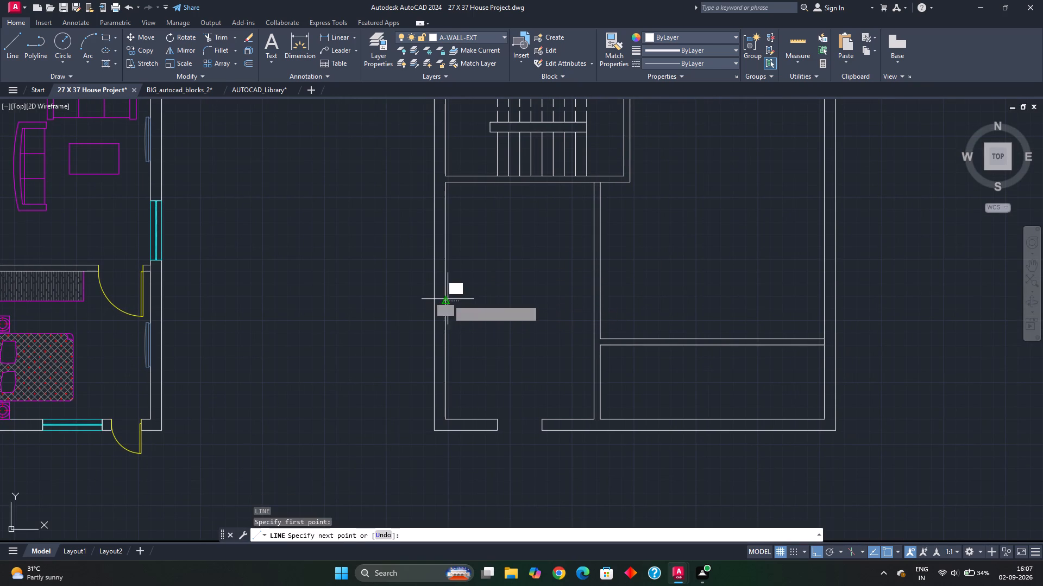
{"action": "left_click", "coordinate": [436, 299]}
{"action": "key", "text": "Escape"}
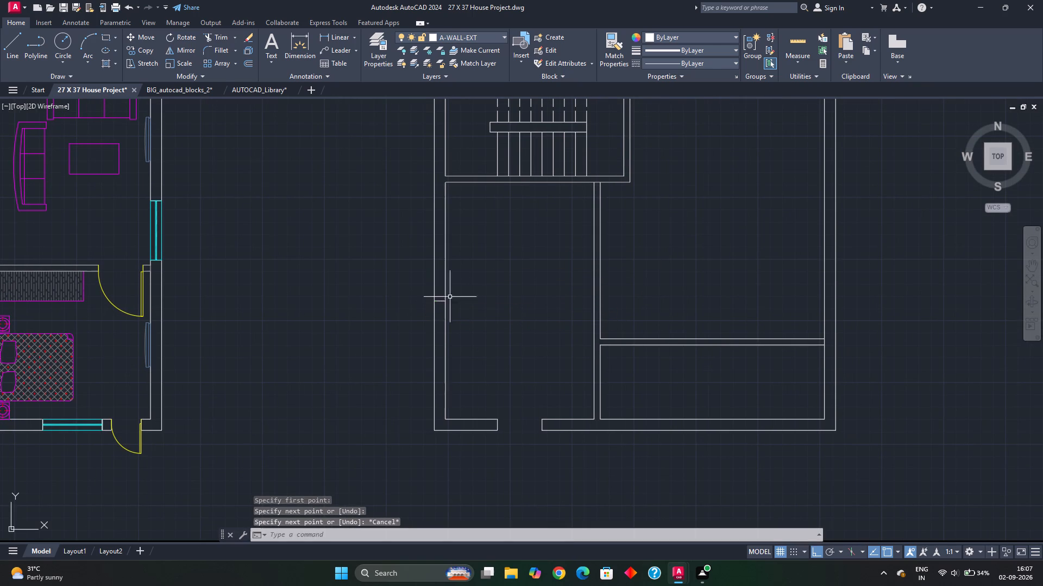
Offset the line across the kitchen's west wall 1'-6" to the north and 1'-6" to the south.
{"action": "left_click", "coordinate": [441, 302]}
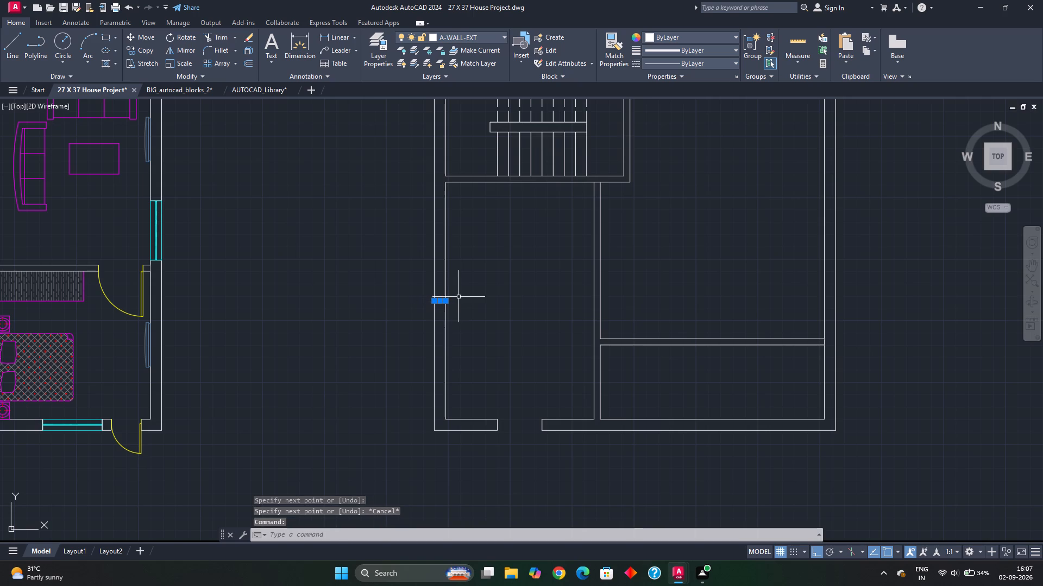
{"action": "key", "text": "o"}
{"action": "key", "text": "Return"}
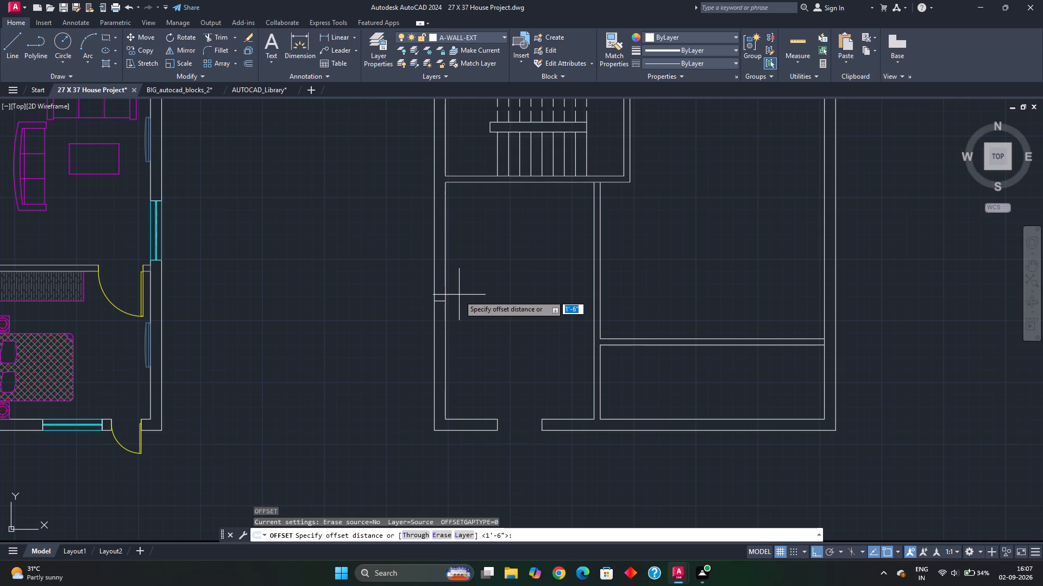
{"action": "key", "text": "Return"}
{"action": "left_click", "coordinate": [441, 271]}
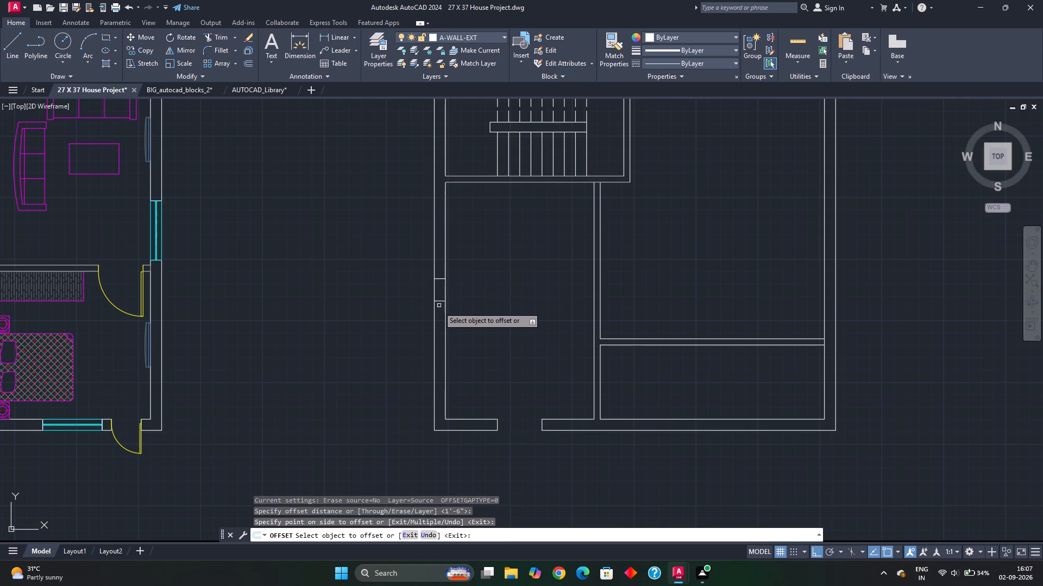
{"action": "left_click", "coordinate": [438, 302]}
{"action": "left_click", "coordinate": [440, 317]}
{"action": "key", "text": "Return"}
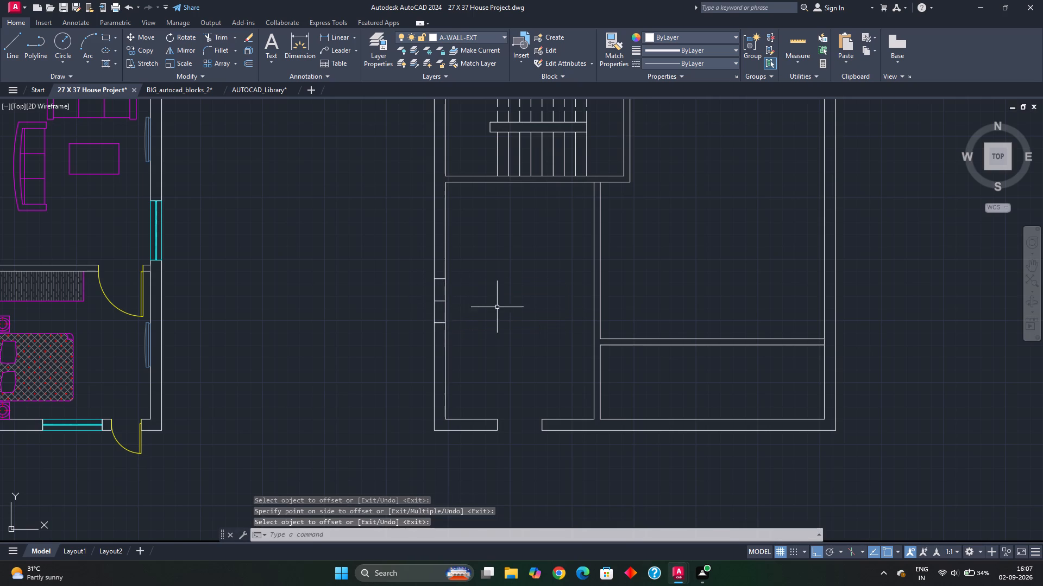
{"action": "key", "text": "Escape"}
Trim away the midpoint line and both west wall faces between the two offset lines to open the kitchen's west window.
{"action": "key", "text": "t"}
{"action": "key", "text": "r"}
{"action": "key", "text": "space"}
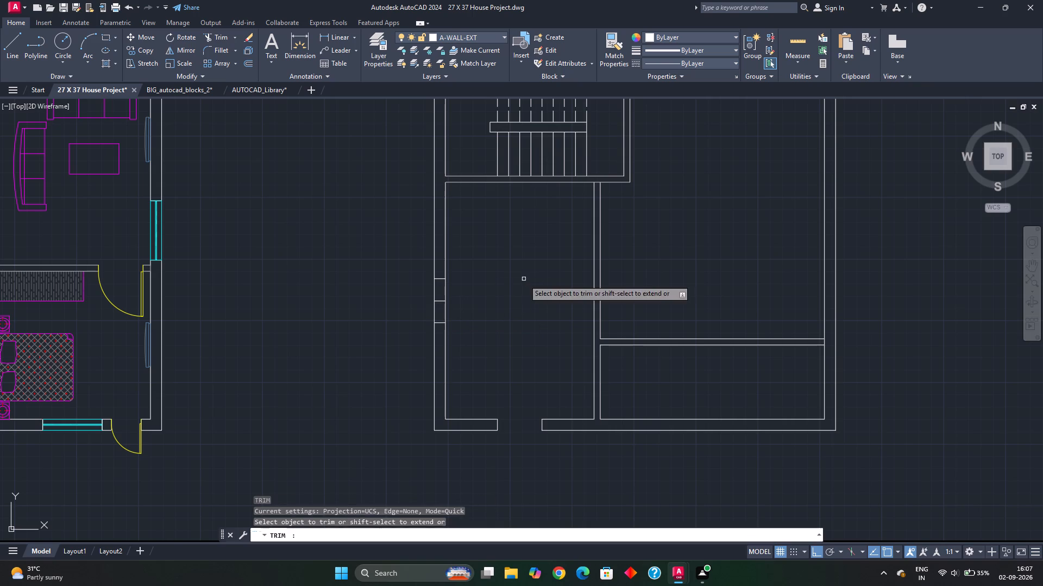
{"action": "left_click", "coordinate": [442, 302]}
{"action": "left_click", "coordinate": [448, 304]}
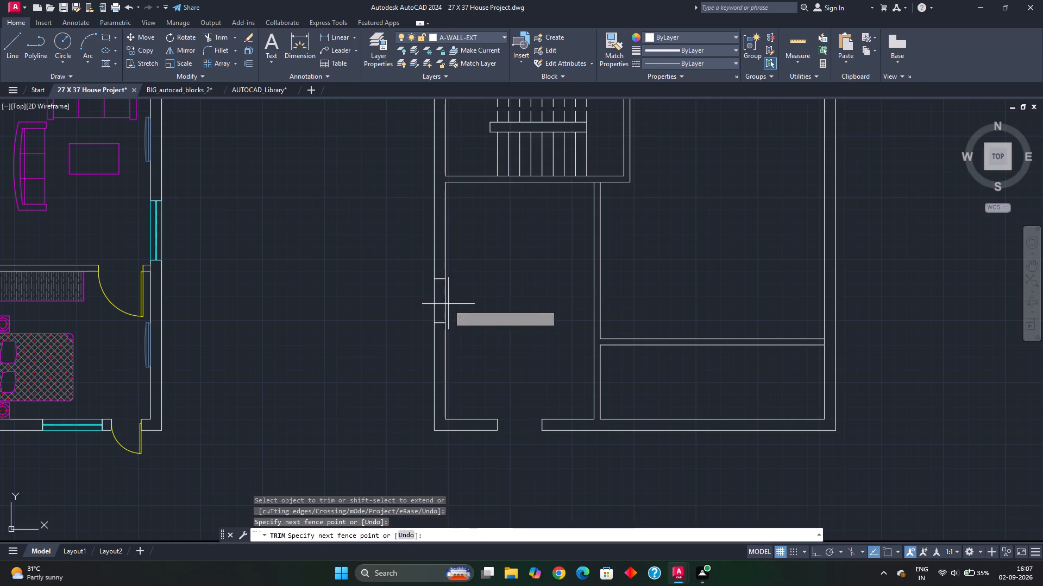
{"action": "left_click", "coordinate": [406, 304]}
{"action": "scroll", "coordinate": [469, 305], "scroll_direction": "down", "scroll_amount": 2}
{"action": "key", "text": "Escape"}
{"action": "key", "text": "Escape"}
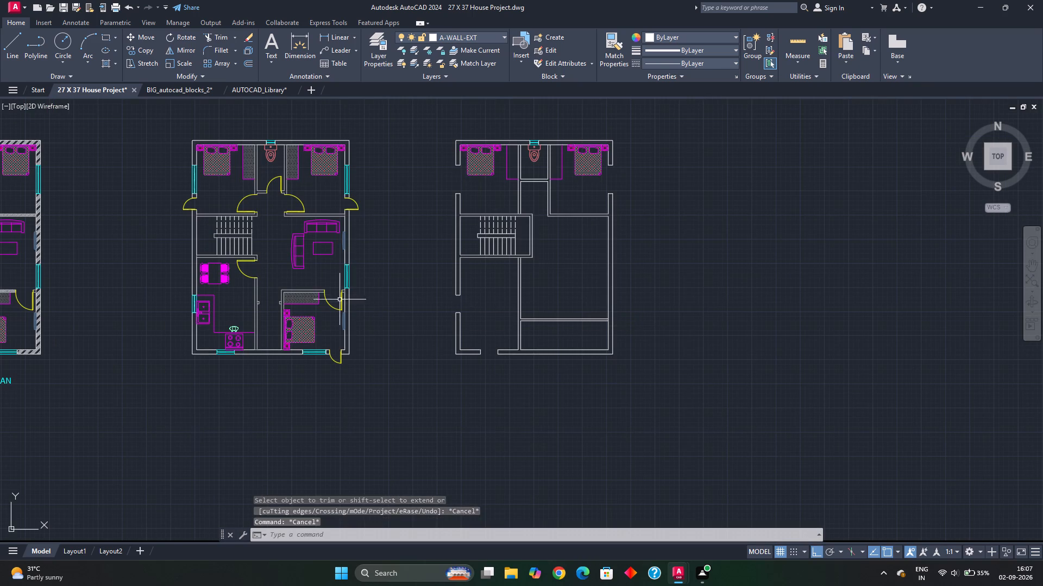
{"action": "key", "text": "Escape"}
Copy the furnished plan's two kitchen windows and both bedroom side windows into the new layout, aligned by the west bedroom window's northwest corner.
{"action": "scroll", "coordinate": [343, 266], "scroll_direction": "up", "scroll_amount": 3}
{"action": "scroll", "coordinate": [360, 360], "scroll_direction": "down", "scroll_amount": 1}
{"action": "middle_click_drag", "start_coordinate": [360, 359], "coordinate": [417, 154]}
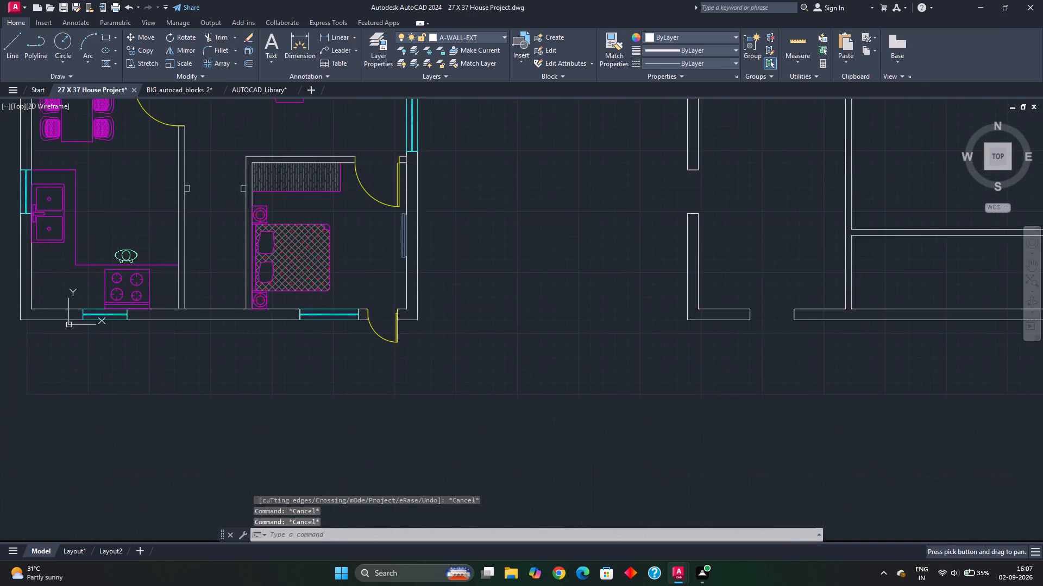
{"action": "scroll", "coordinate": [442, 302], "scroll_direction": "down", "scroll_amount": 2}
{"action": "middle_click_drag", "start_coordinate": [334, 287], "coordinate": [389, 295]}
{"action": "scroll", "coordinate": [330, 276], "scroll_direction": "up", "scroll_amount": 3}
{"action": "left_click", "coordinate": [328, 186]}
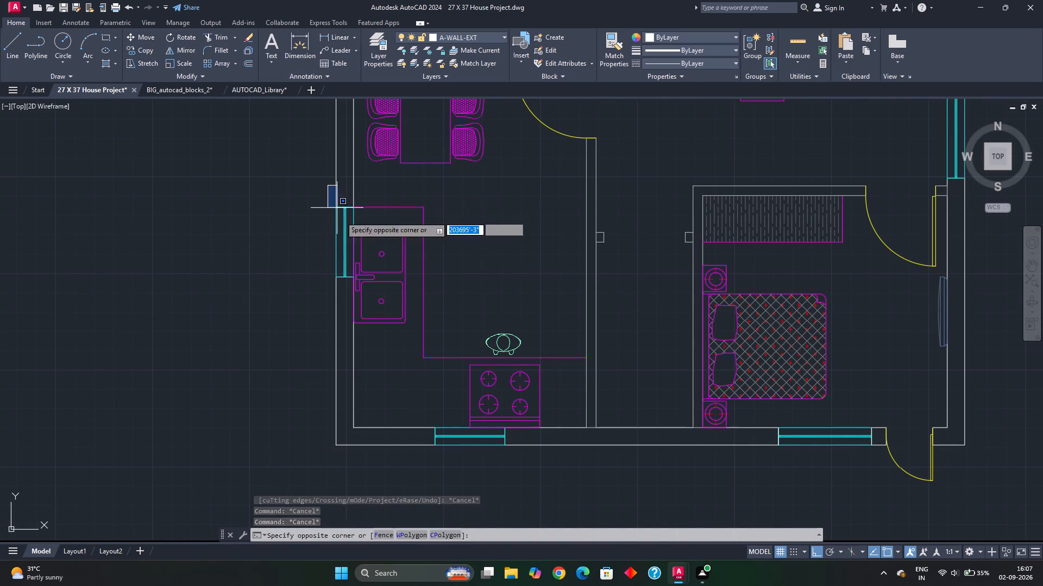
{"action": "key", "text": "Escape"}
{"action": "scroll", "coordinate": [324, 284], "scroll_direction": "up", "scroll_amount": 1}
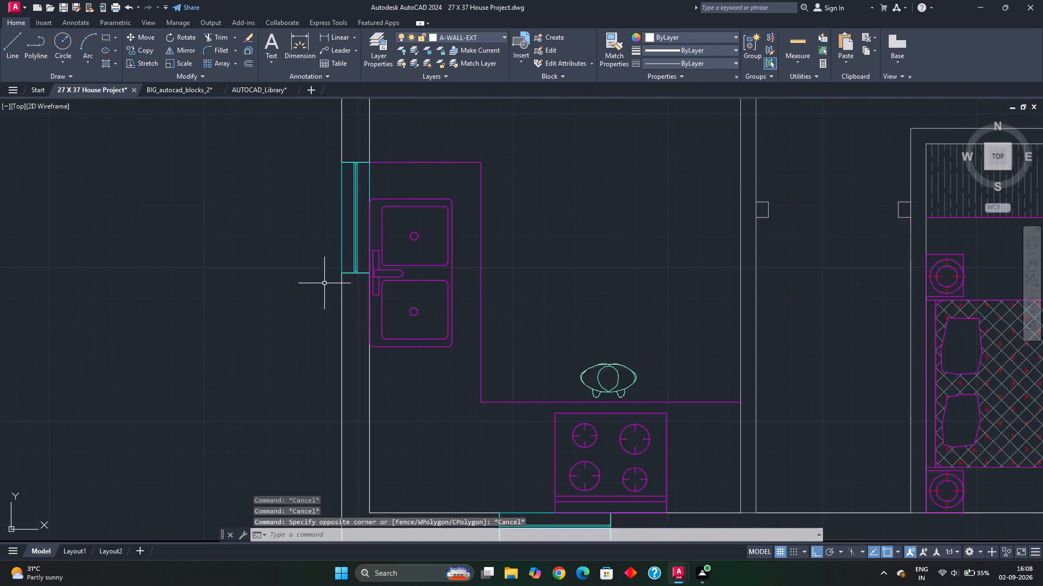
{"action": "scroll", "coordinate": [324, 284], "scroll_direction": "up", "scroll_amount": 1}
{"action": "middle_click_drag", "start_coordinate": [324, 285], "coordinate": [240, 317]}
{"action": "left_click", "coordinate": [256, 110]}
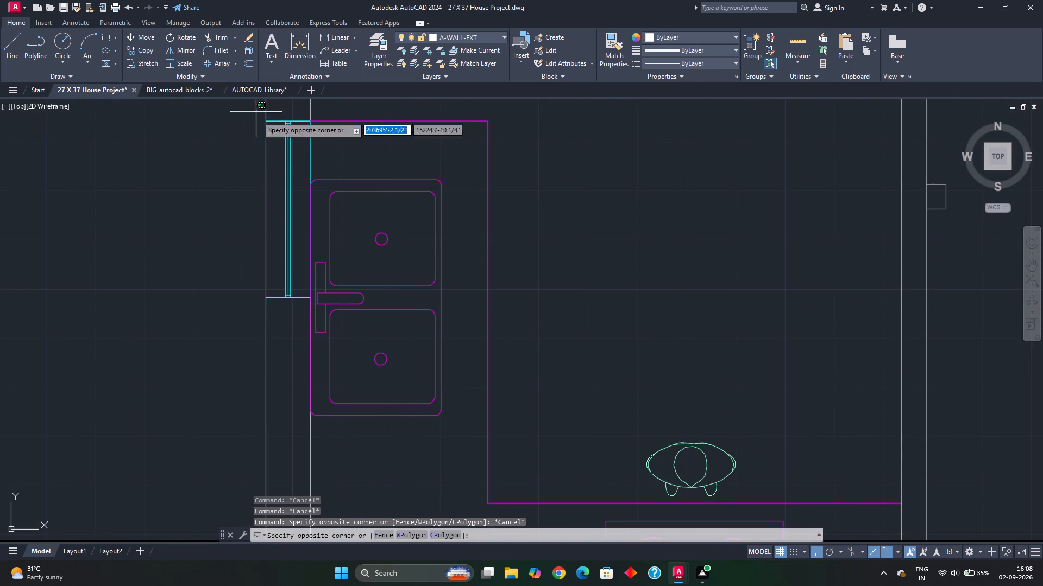
{"action": "left_click", "coordinate": [313, 310]}
{"action": "scroll", "coordinate": [407, 356], "scroll_direction": "down", "scroll_amount": 1}
{"action": "middle_click_drag", "start_coordinate": [421, 364], "coordinate": [382, 138]}
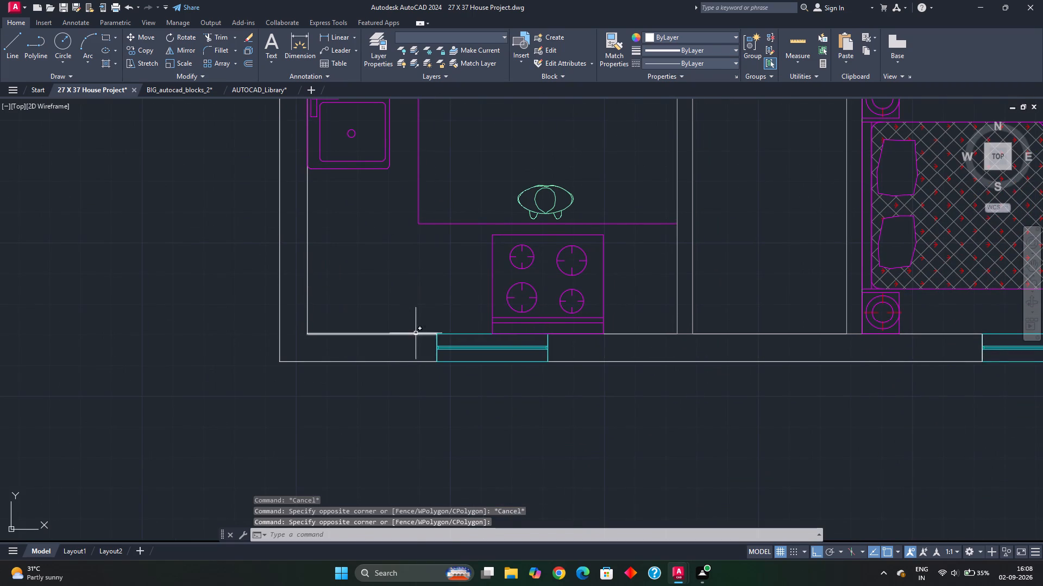
{"action": "left_click", "coordinate": [424, 323]}
{"action": "left_click", "coordinate": [559, 383]}
{"action": "scroll", "coordinate": [617, 324], "scroll_direction": "down", "scroll_amount": 2}
{"action": "middle_click_drag", "start_coordinate": [605, 240], "coordinate": [553, 416]}
{"action": "middle_click_drag", "start_coordinate": [542, 301], "coordinate": [534, 487]}
{"action": "left_click", "coordinate": [403, 211]}
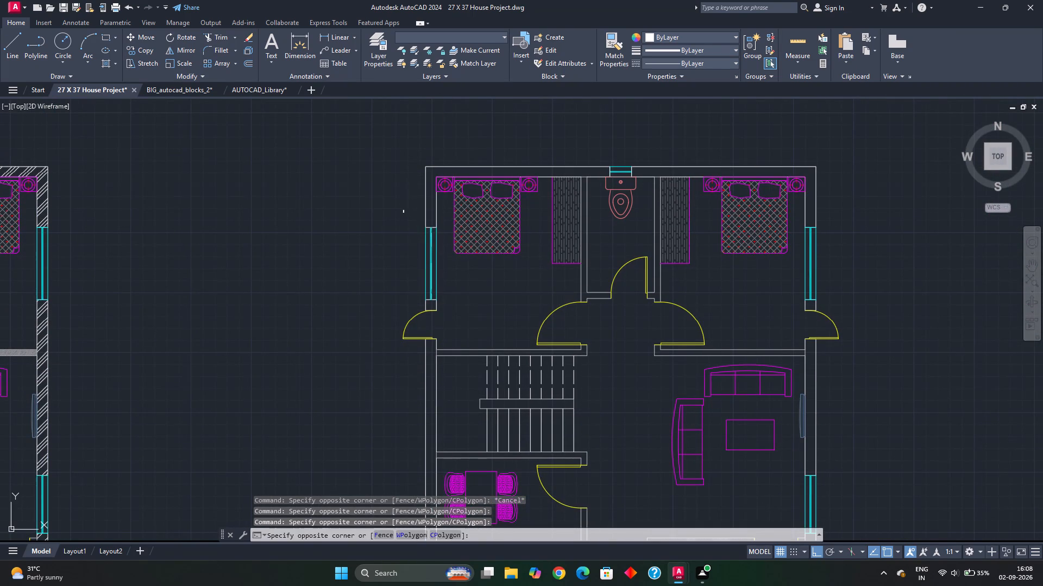
{"action": "left_click", "coordinate": [459, 305]}
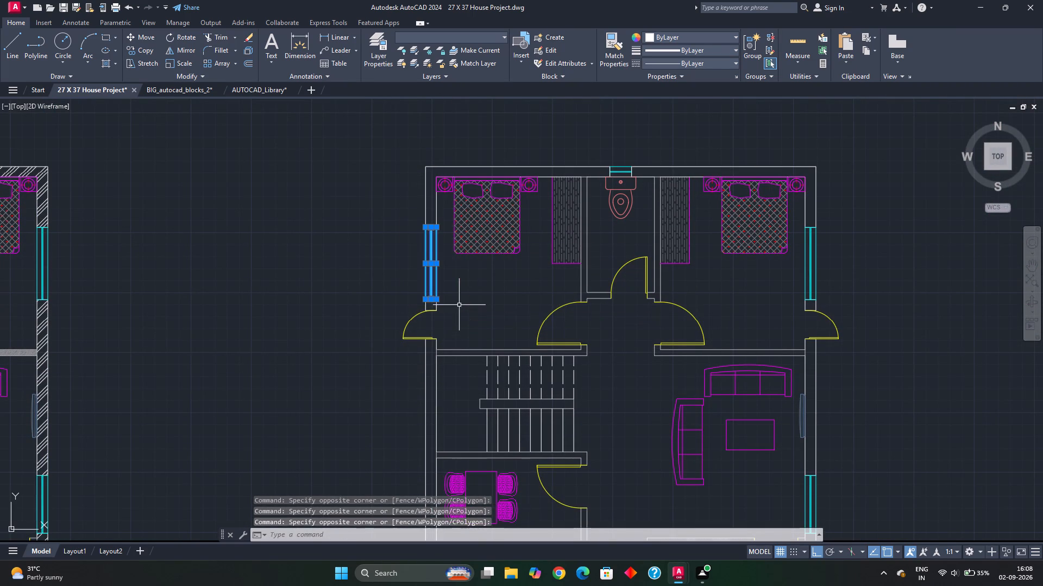
{"action": "middle_click_drag", "start_coordinate": [592, 314], "coordinate": [454, 342]}
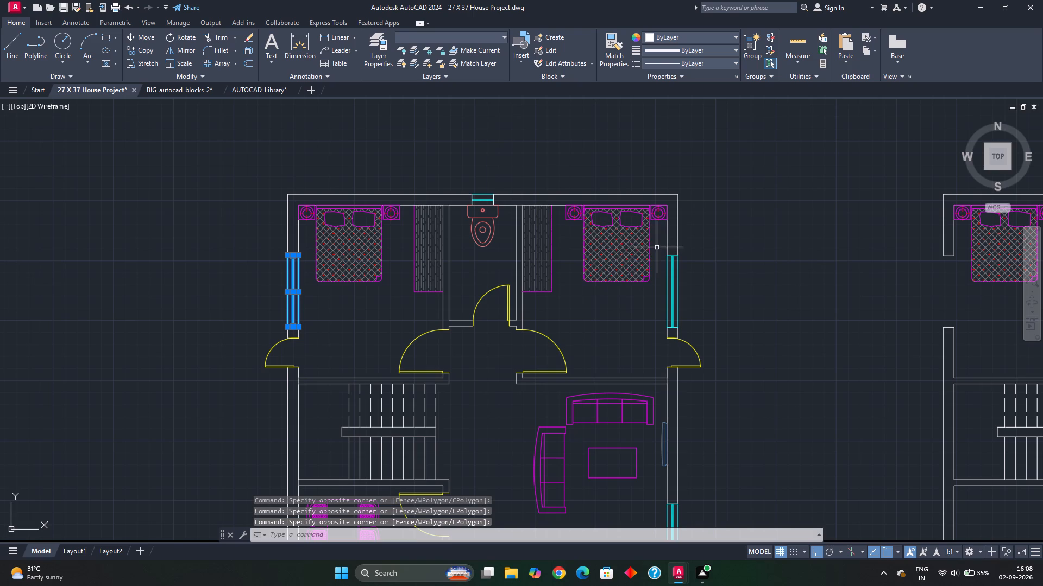
{"action": "left_click", "coordinate": [657, 248]}
{"action": "left_click", "coordinate": [687, 335]}
{"action": "scroll", "coordinate": [687, 327], "scroll_direction": "down", "scroll_amount": 2}
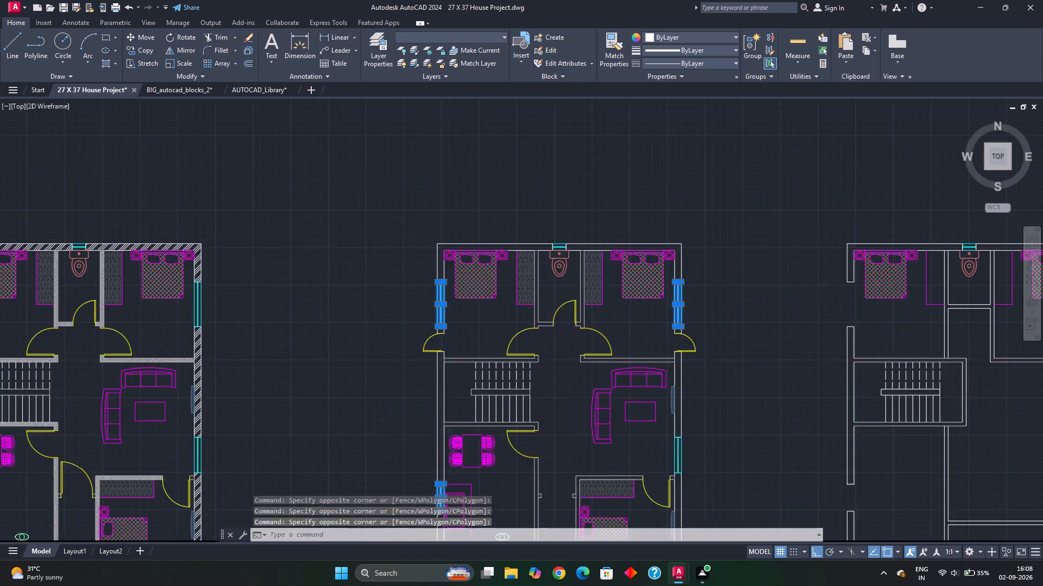
{"action": "middle_click_drag", "start_coordinate": [686, 324], "coordinate": [600, 302]}
{"action": "type", "text": "CO"}
{"action": "key", "text": "p"}
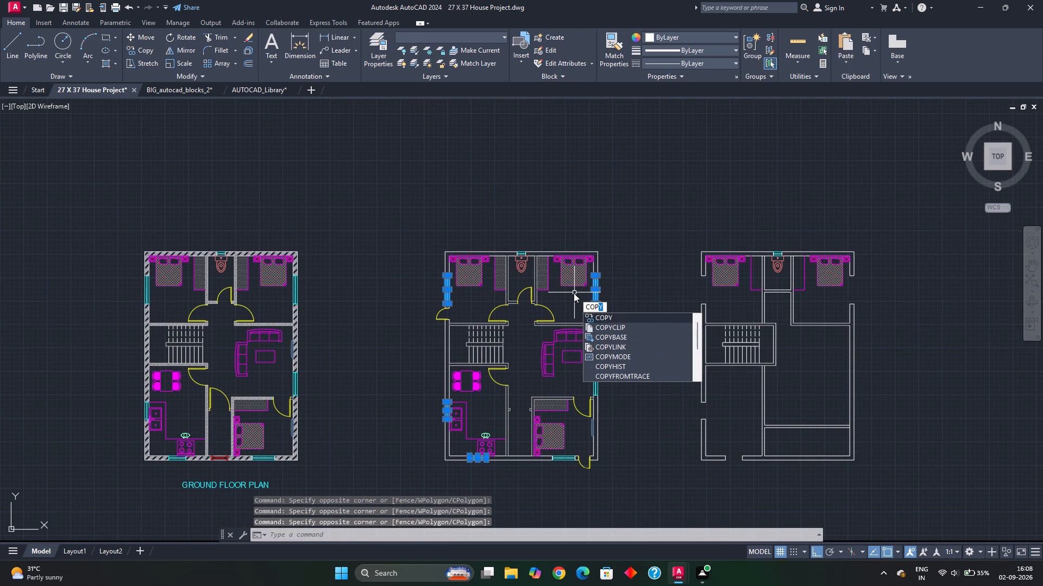
{"action": "key", "text": "Return"}
{"action": "scroll", "coordinate": [424, 275], "scroll_direction": "up", "scroll_amount": 2}
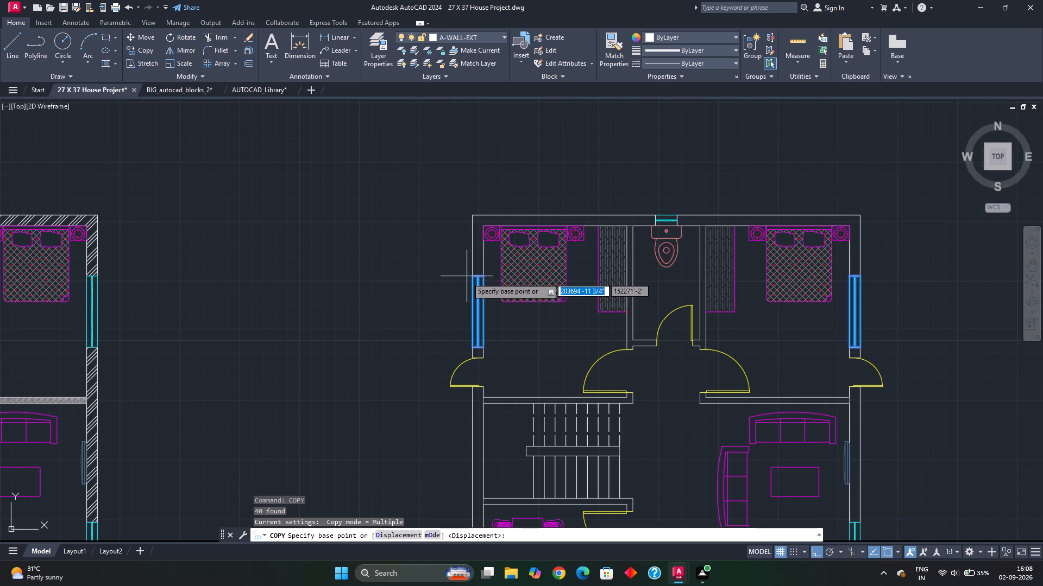
{"action": "left_click", "coordinate": [473, 278]}
{"action": "scroll", "coordinate": [626, 319], "scroll_direction": "down", "scroll_amount": 2}
{"action": "middle_click_drag", "start_coordinate": [682, 316], "coordinate": [501, 311]}
{"action": "scroll", "coordinate": [587, 303], "scroll_direction": "up", "scroll_amount": 3}
{"action": "middle_click_drag", "start_coordinate": [587, 303], "coordinate": [418, 291]}
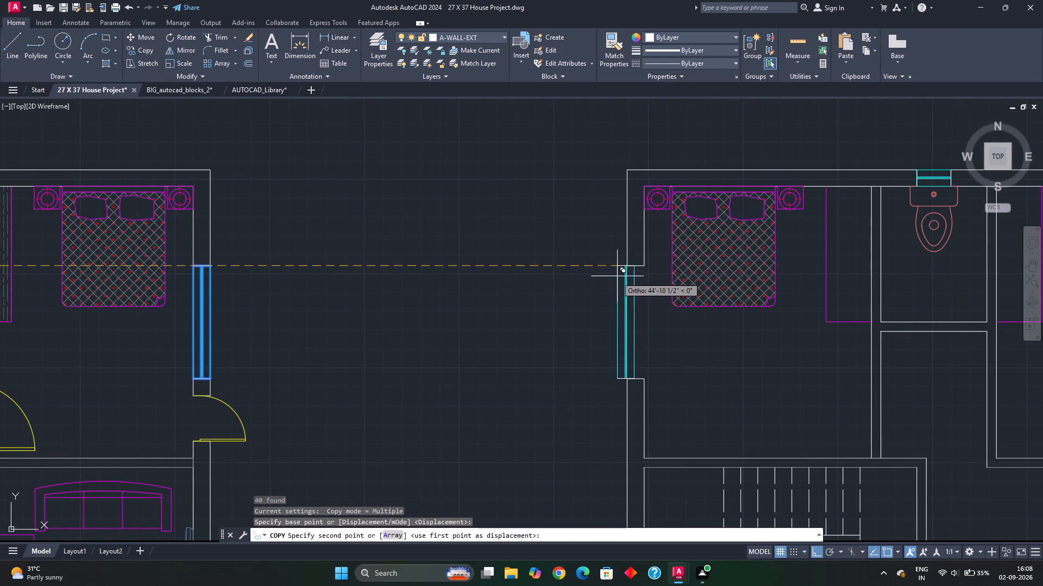
{"action": "left_click", "coordinate": [624, 269]}
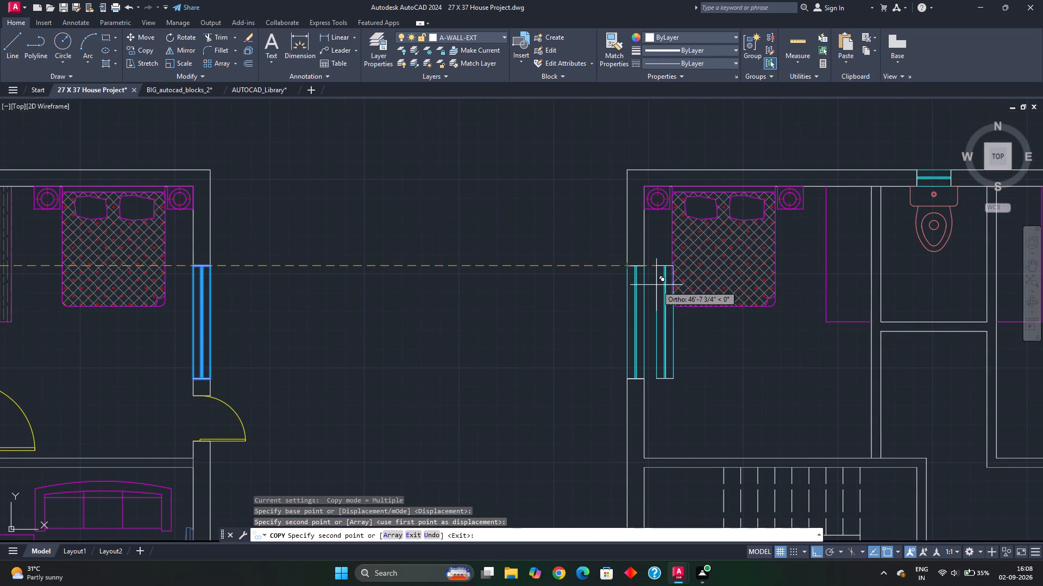
{"action": "key", "text": "Escape"}
Erase one overlapping line at the north end and one at the south end of the new layout's west bedroom window.
{"action": "scroll", "coordinate": [656, 269], "scroll_direction": "up", "scroll_amount": 3}
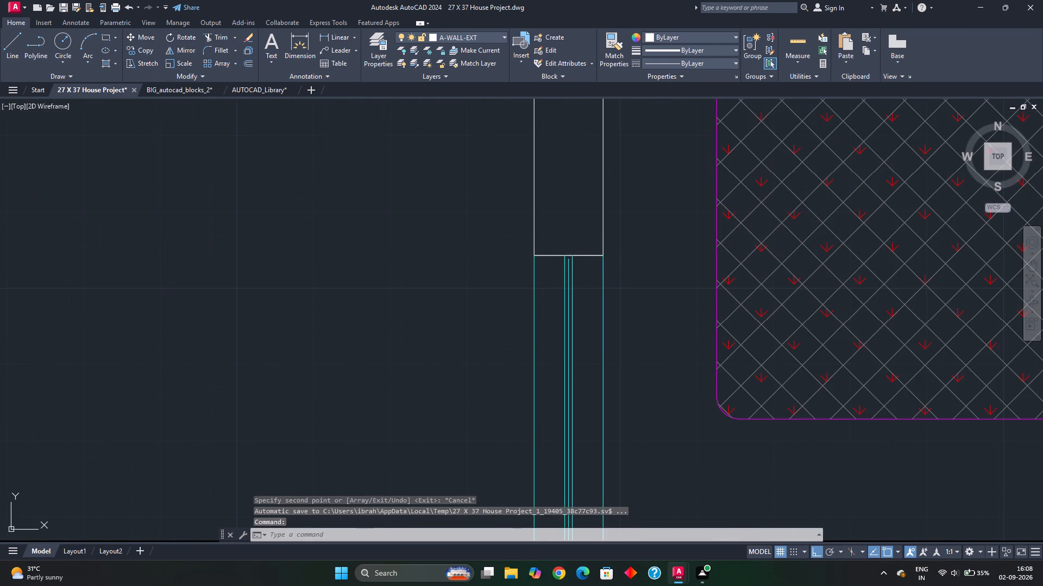
{"action": "left_click", "coordinate": [600, 254]}
{"action": "key", "text": "Delete"}
{"action": "scroll", "coordinate": [601, 273], "scroll_direction": "down", "scroll_amount": 2}
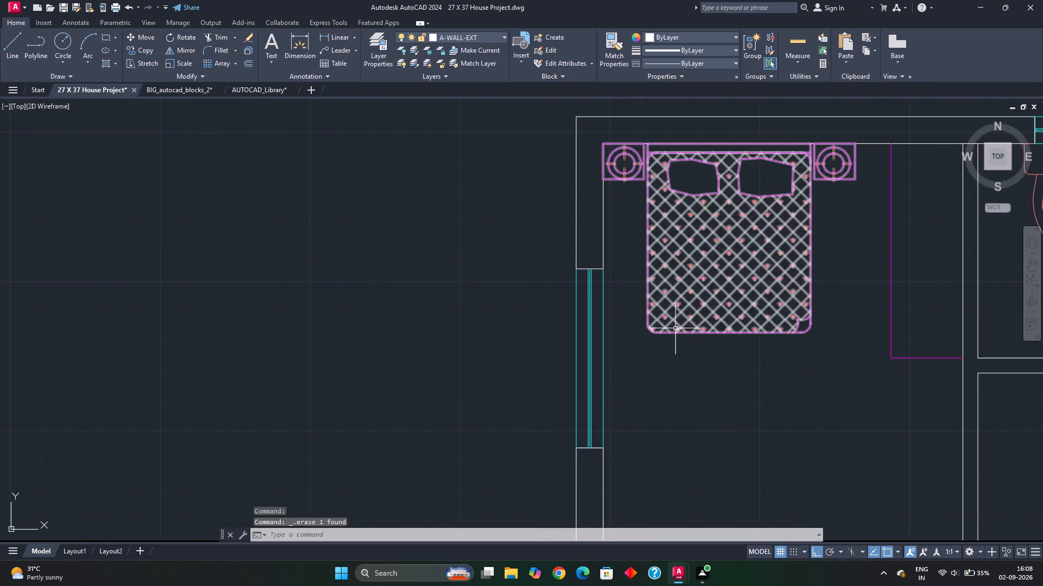
{"action": "middle_click_drag", "start_coordinate": [676, 330], "coordinate": [290, 314]}
{"action": "middle_click_drag", "start_coordinate": [279, 402], "coordinate": [400, 314]}
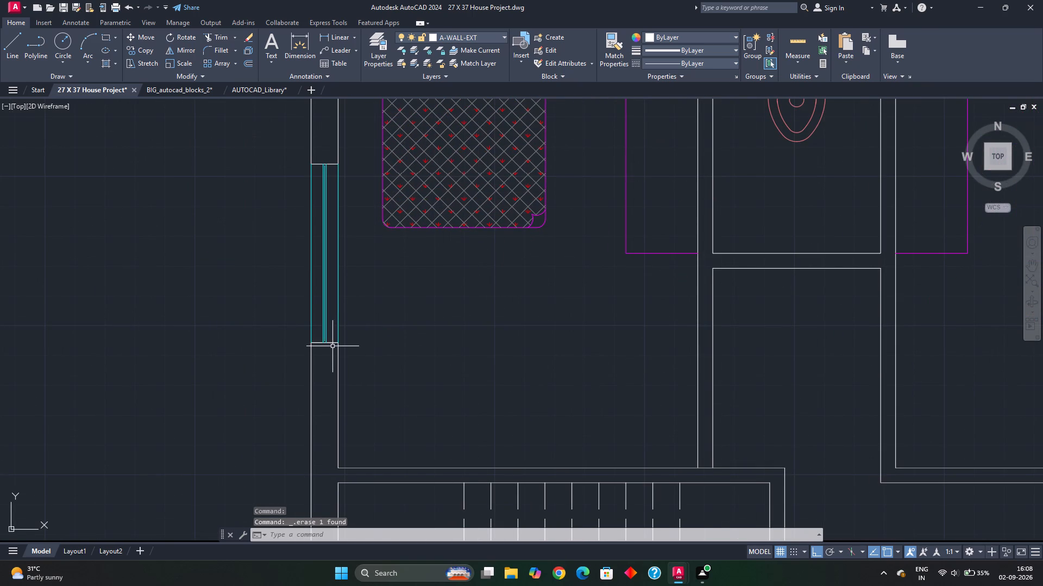
{"action": "left_click", "coordinate": [332, 344]}
{"action": "key", "text": "Delete"}
Erase one overlapping line at the south end of the new layout's east bedroom window.
{"action": "scroll", "coordinate": [474, 360], "scroll_direction": "down", "scroll_amount": 2}
{"action": "middle_click_drag", "start_coordinate": [496, 361], "coordinate": [206, 349]}
{"action": "scroll", "coordinate": [513, 340], "scroll_direction": "up", "scroll_amount": 3}
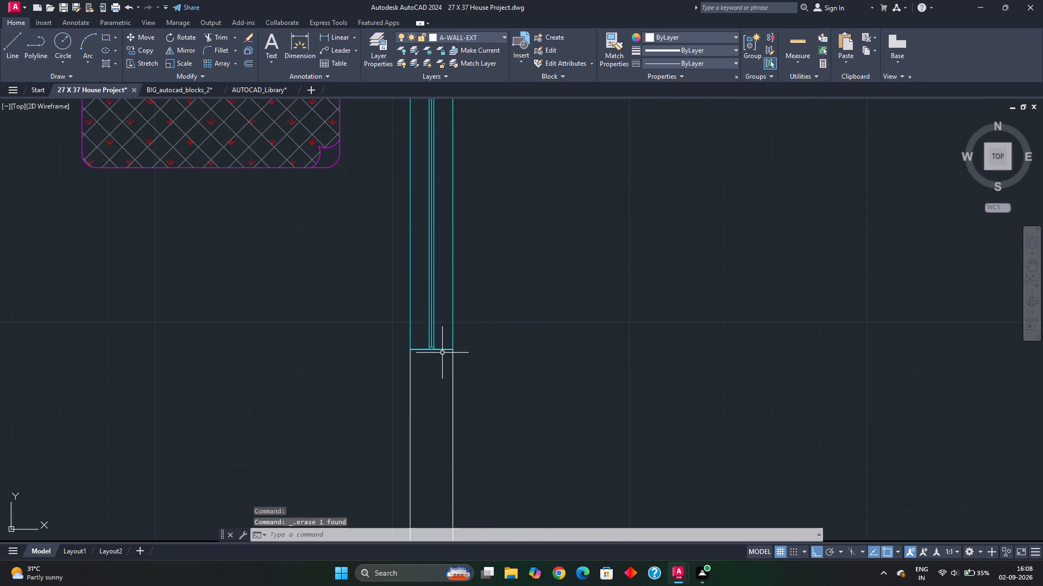
{"action": "left_click", "coordinate": [442, 351]}
{"action": "key", "text": "Delete"}
{"action": "middle_click_drag", "start_coordinate": [489, 276], "coordinate": [497, 320]}
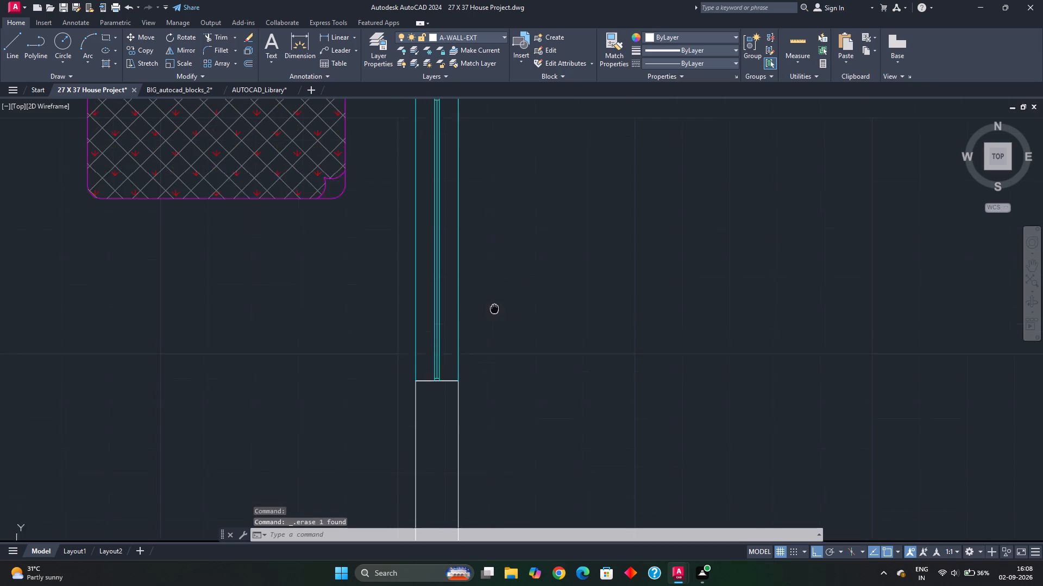
{"action": "middle_click_drag", "start_coordinate": [497, 320], "coordinate": [512, 406]}
{"action": "key", "text": "ctrl+z"}
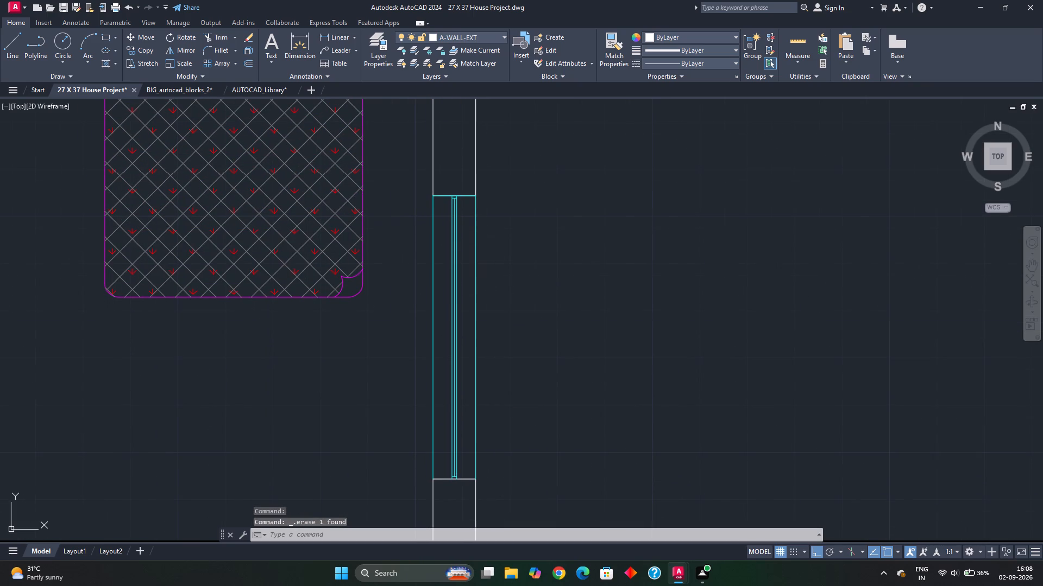
Examine the copied kitchen windows on the new layout's west and south walls and compare them with the furnished plan's kitchen.
{"action": "scroll", "coordinate": [444, 354], "scroll_direction": "down", "scroll_amount": 3}
{"action": "middle_click_drag", "start_coordinate": [369, 429], "coordinate": [549, 195]}
{"action": "middle_click_drag", "start_coordinate": [458, 393], "coordinate": [496, 262]}
{"action": "scroll", "coordinate": [270, 316], "scroll_direction": "up", "scroll_amount": 1}
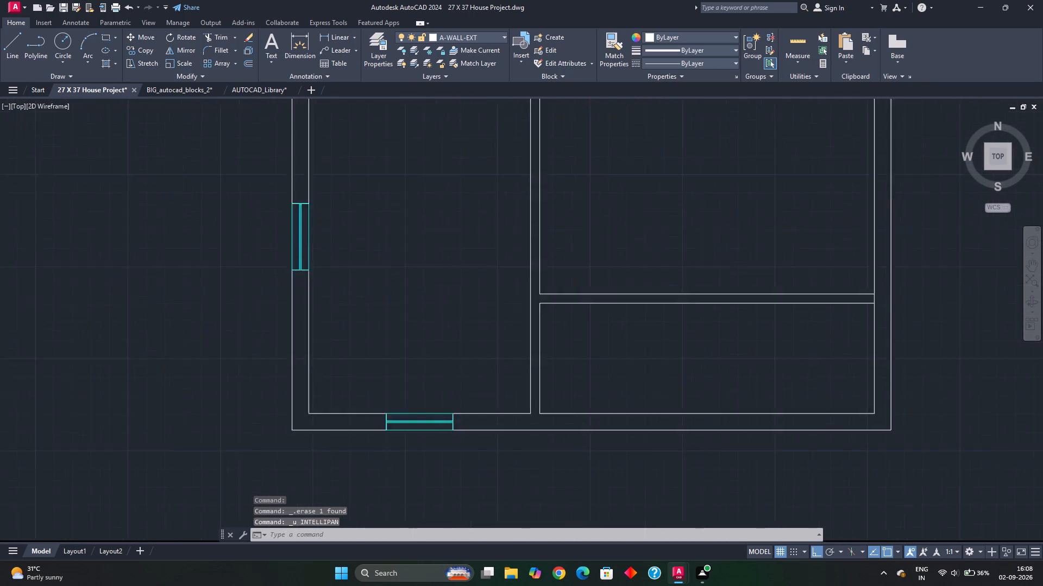
{"action": "scroll", "coordinate": [270, 316], "scroll_direction": "up", "scroll_amount": 2}
{"action": "scroll", "coordinate": [364, 296], "scroll_direction": "down", "scroll_amount": 2}
{"action": "left_click", "coordinate": [331, 179]}
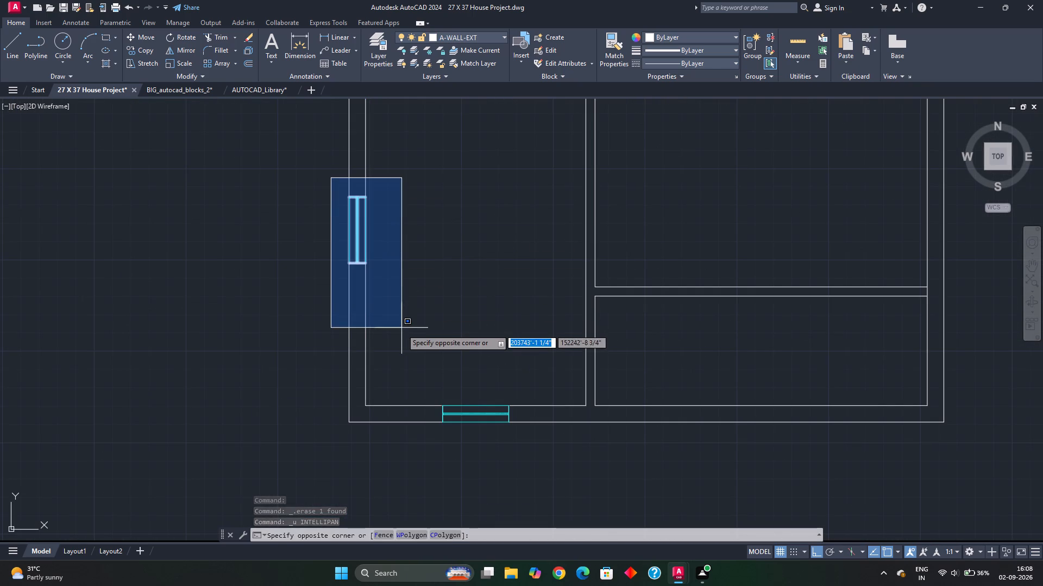
{"action": "left_click", "coordinate": [406, 297]}
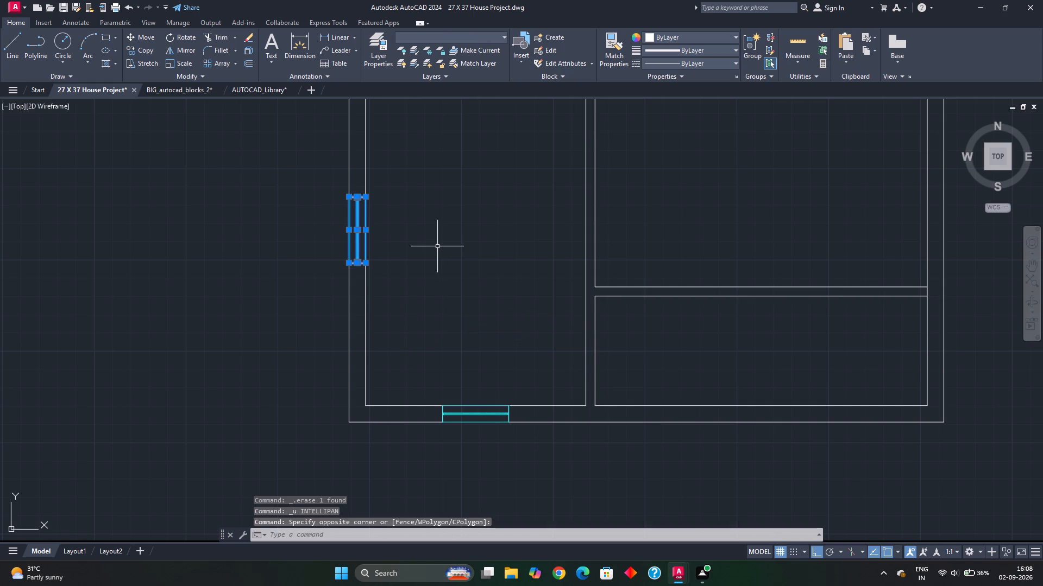
{"action": "key", "text": "Escape"}
{"action": "scroll", "coordinate": [360, 263], "scroll_direction": "up", "scroll_amount": 3}
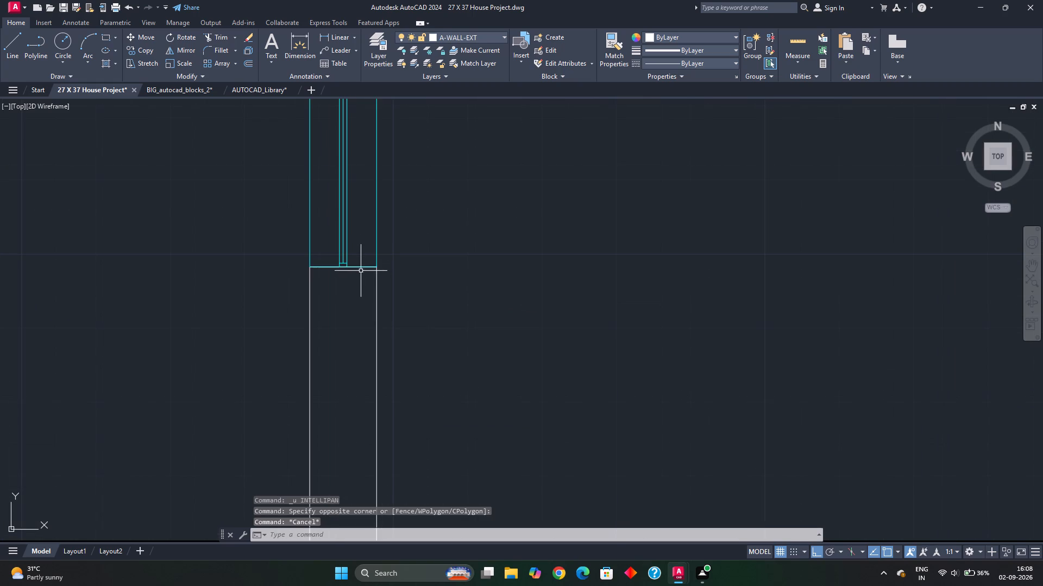
{"action": "scroll", "coordinate": [432, 321], "scroll_direction": "down", "scroll_amount": 4}
{"action": "scroll", "coordinate": [489, 340], "scroll_direction": "down", "scroll_amount": 2}
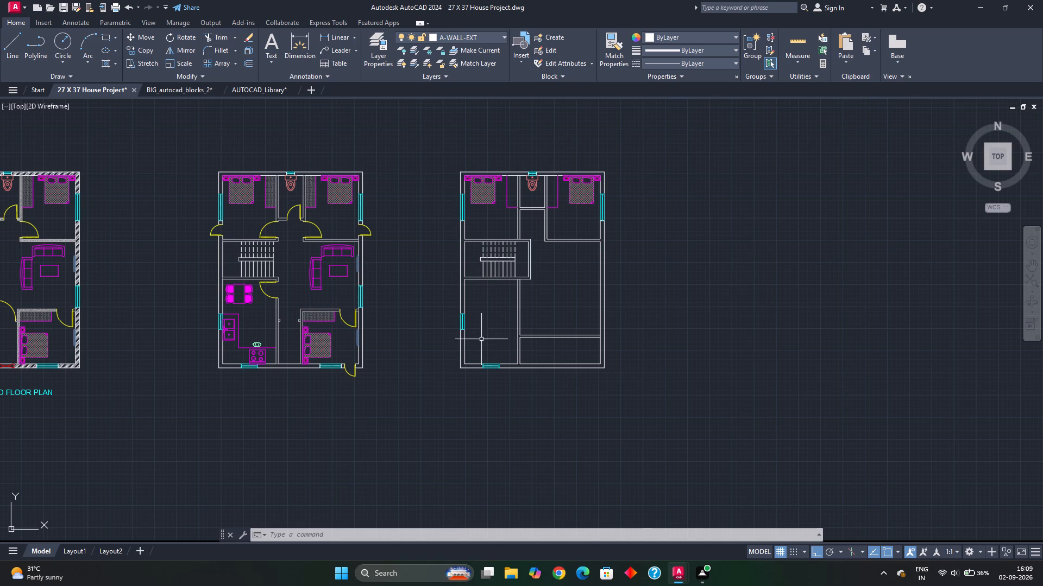
{"action": "middle_click_drag", "start_coordinate": [254, 350], "coordinate": [325, 308]}
{"action": "scroll", "coordinate": [325, 308], "scroll_direction": "up", "scroll_amount": 1}
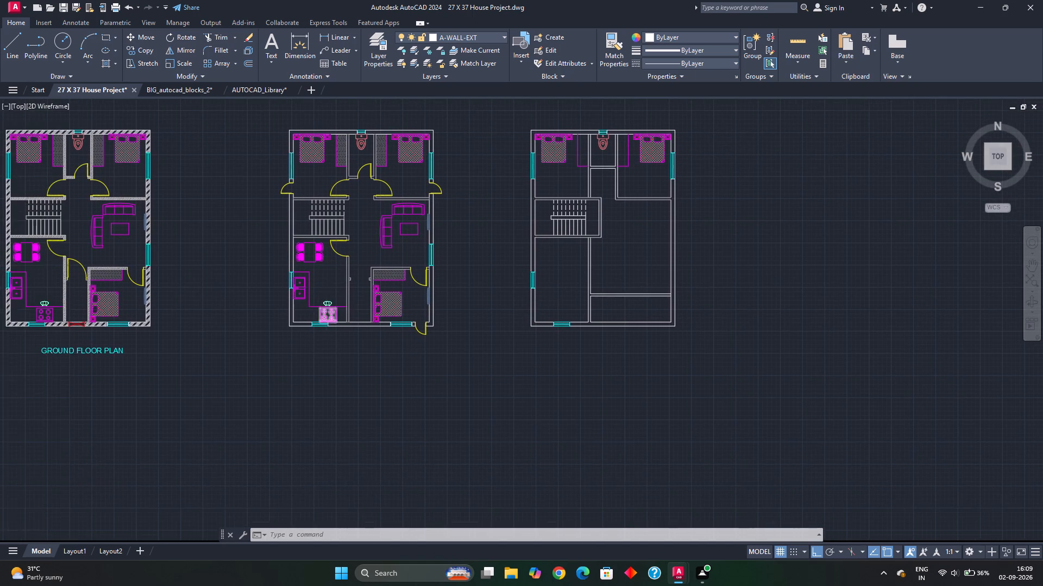
{"action": "scroll", "coordinate": [325, 308], "scroll_direction": "up", "scroll_amount": 1}
{"action": "middle_click_drag", "start_coordinate": [325, 308], "coordinate": [367, 300]}
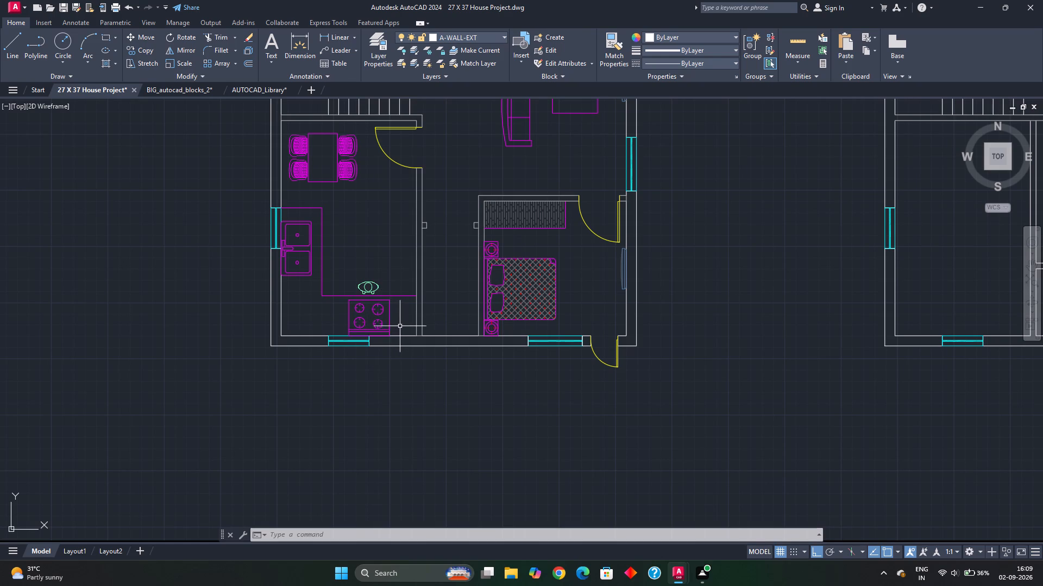
{"action": "middle_click_drag", "start_coordinate": [329, 259], "coordinate": [325, 289]}
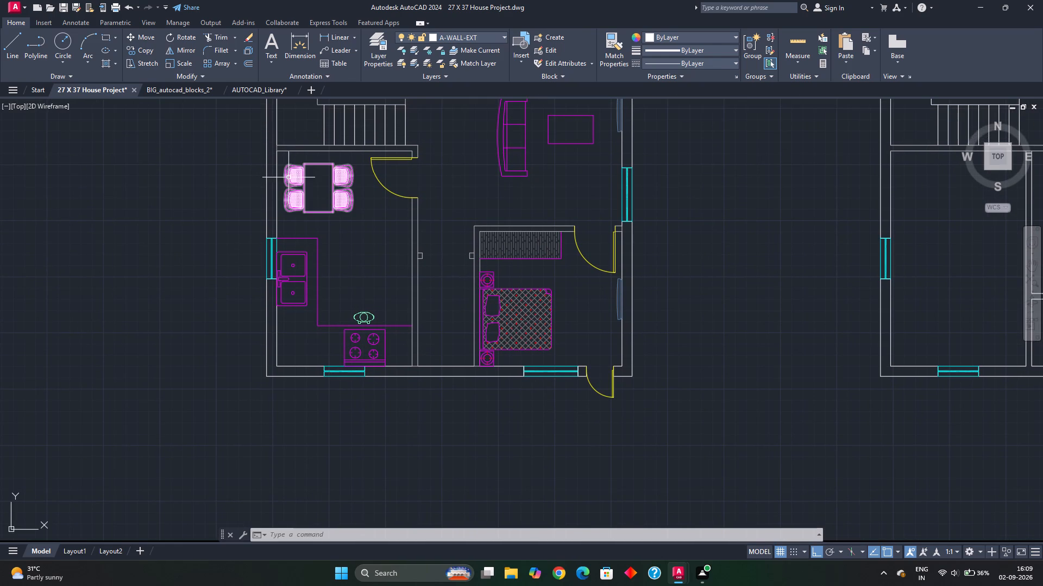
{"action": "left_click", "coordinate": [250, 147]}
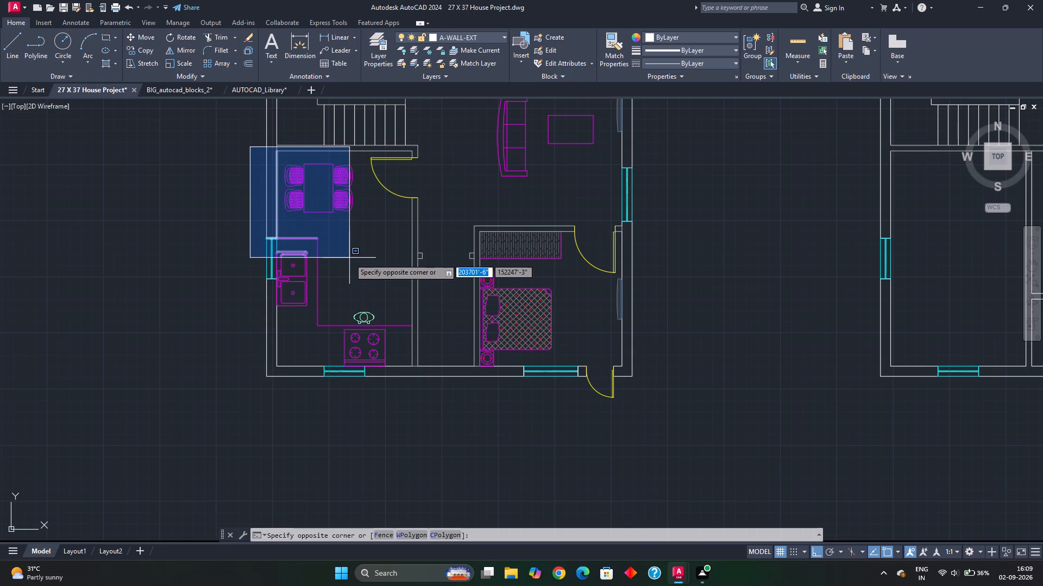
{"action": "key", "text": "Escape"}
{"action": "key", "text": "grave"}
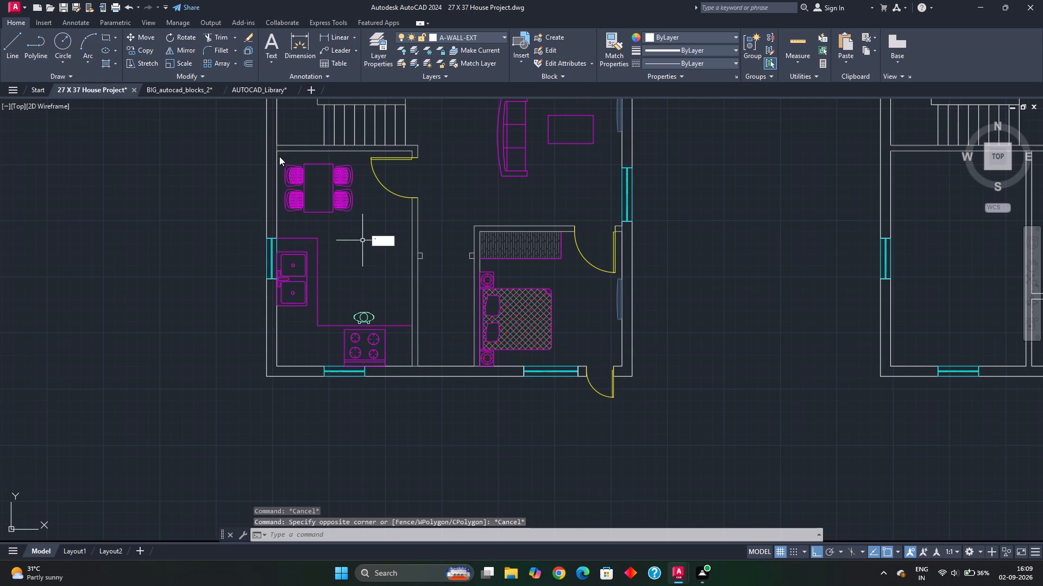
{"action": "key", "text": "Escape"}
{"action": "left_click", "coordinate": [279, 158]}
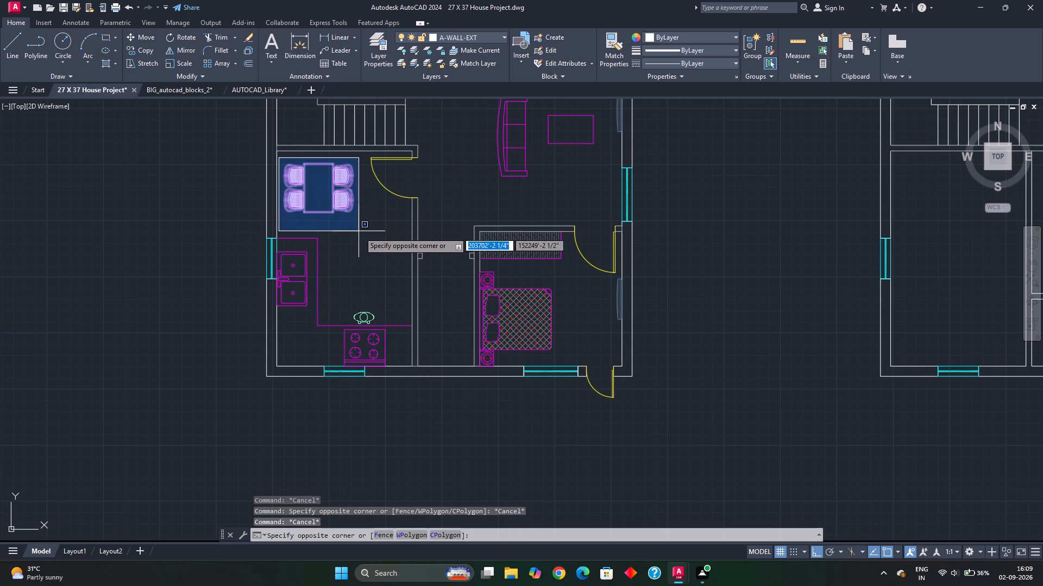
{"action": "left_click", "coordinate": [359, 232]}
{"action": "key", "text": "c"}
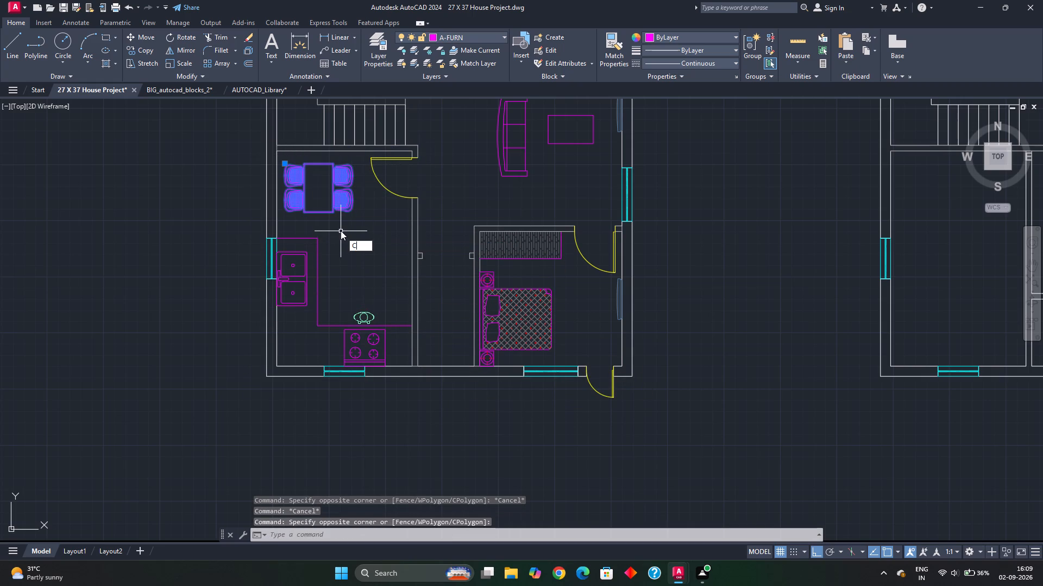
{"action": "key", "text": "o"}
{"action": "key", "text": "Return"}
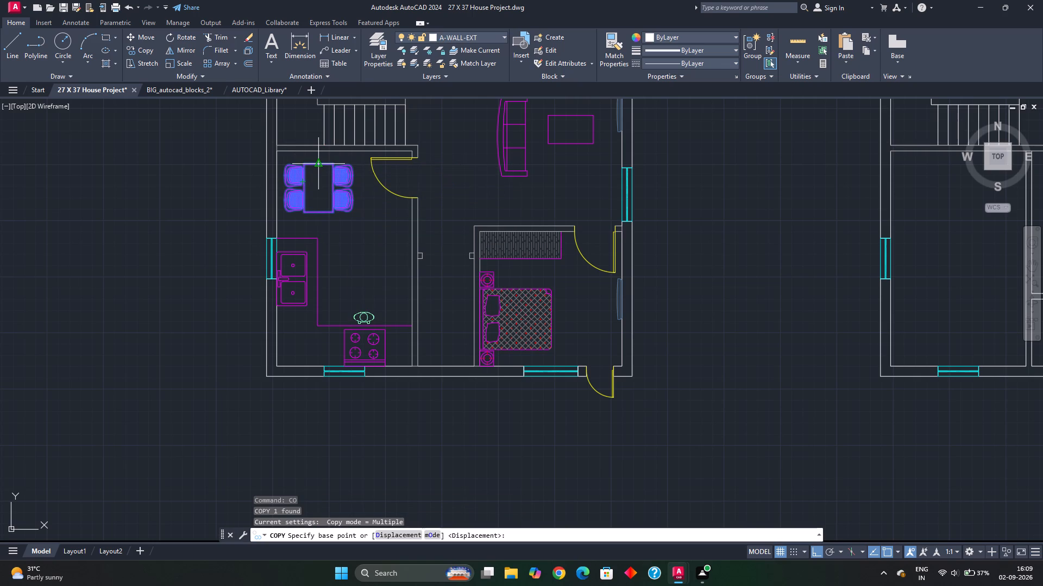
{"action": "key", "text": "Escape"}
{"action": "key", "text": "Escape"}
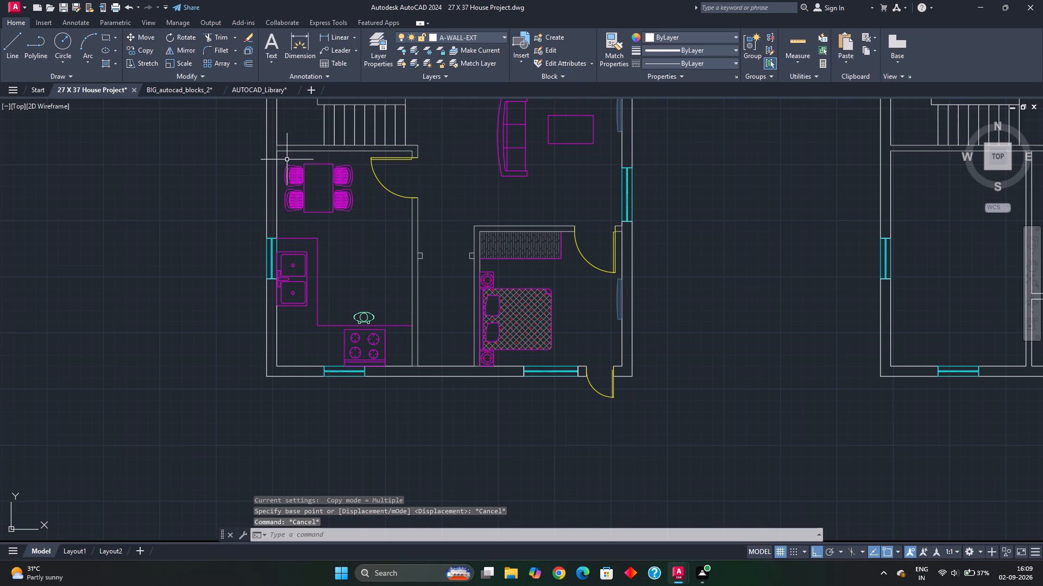
Copy the furnished plan's dining set, stove, standing figure, counter lines and sink into the new layout, with the counter's east end on the kitchen's east wall.
{"action": "left_click", "coordinate": [279, 157]}
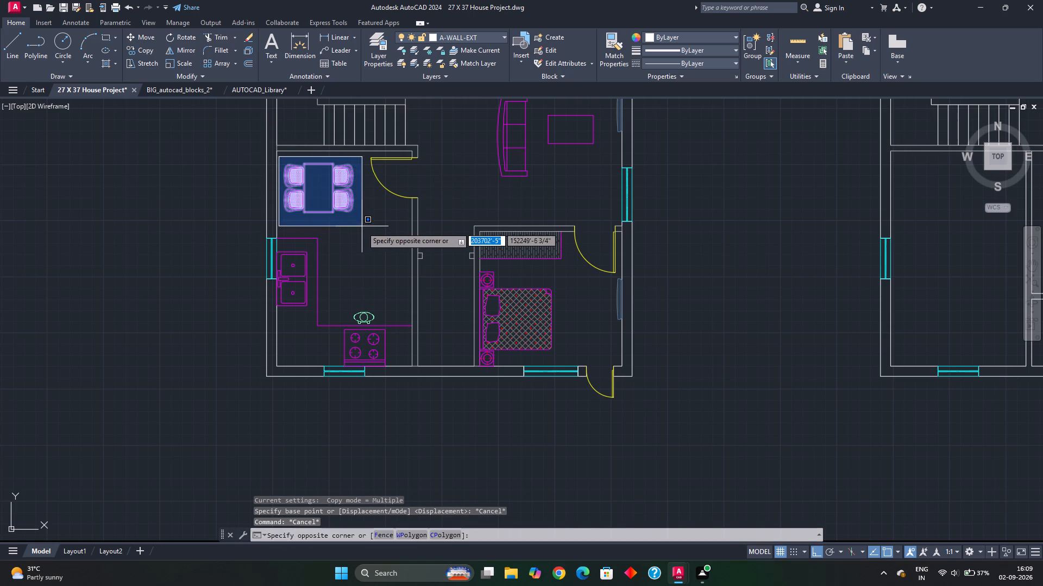
{"action": "left_click", "coordinate": [362, 227]}
{"action": "middle_click_drag", "start_coordinate": [351, 354], "coordinate": [352, 309]}
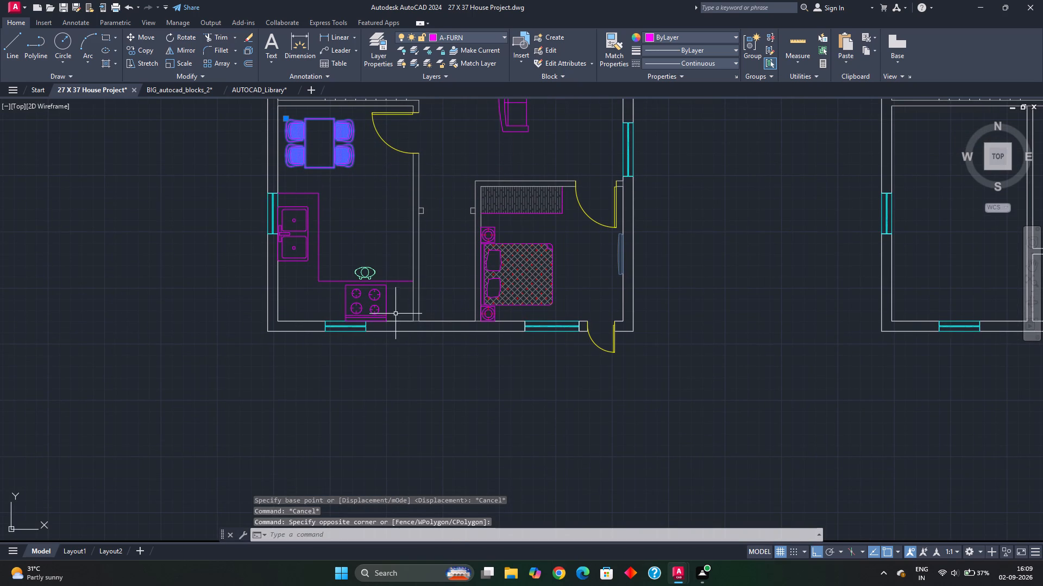
{"action": "left_click", "coordinate": [391, 300]}
{"action": "left_click", "coordinate": [329, 305]}
{"action": "scroll", "coordinate": [399, 303], "scroll_direction": "up", "scroll_amount": 2}
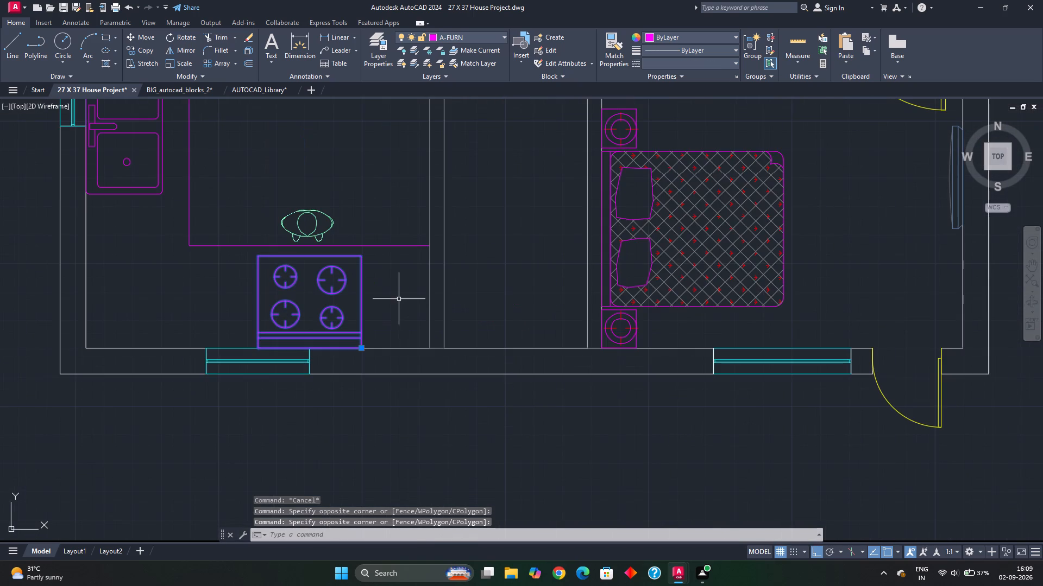
{"action": "left_click", "coordinate": [399, 298]}
{"action": "left_click", "coordinate": [370, 222]}
{"action": "left_click", "coordinate": [267, 193]}
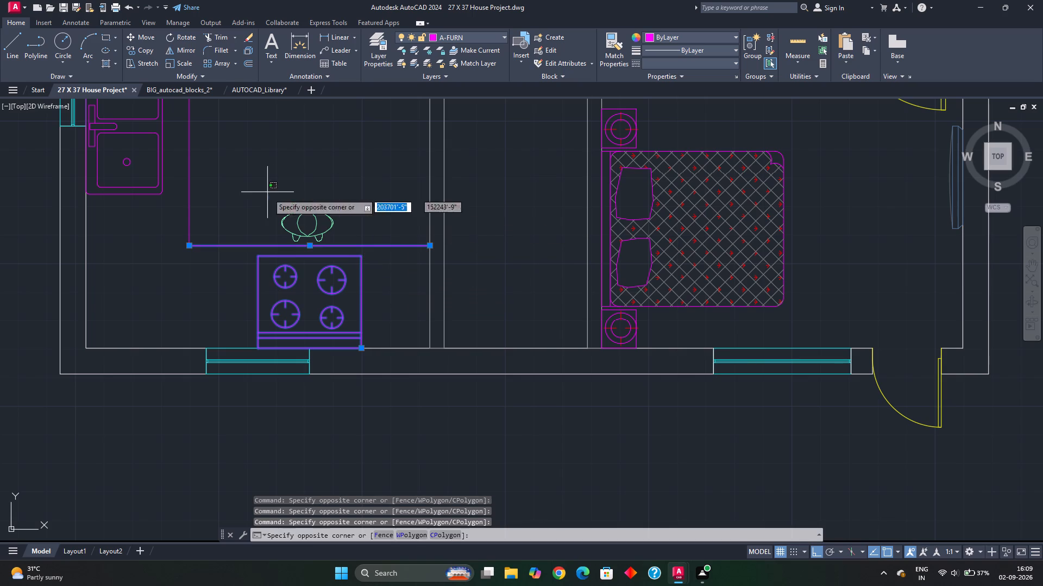
{"action": "left_click", "coordinate": [336, 253]}
{"action": "scroll", "coordinate": [297, 227], "scroll_direction": "down", "scroll_amount": 1}
{"action": "middle_click_drag", "start_coordinate": [297, 227], "coordinate": [325, 305]}
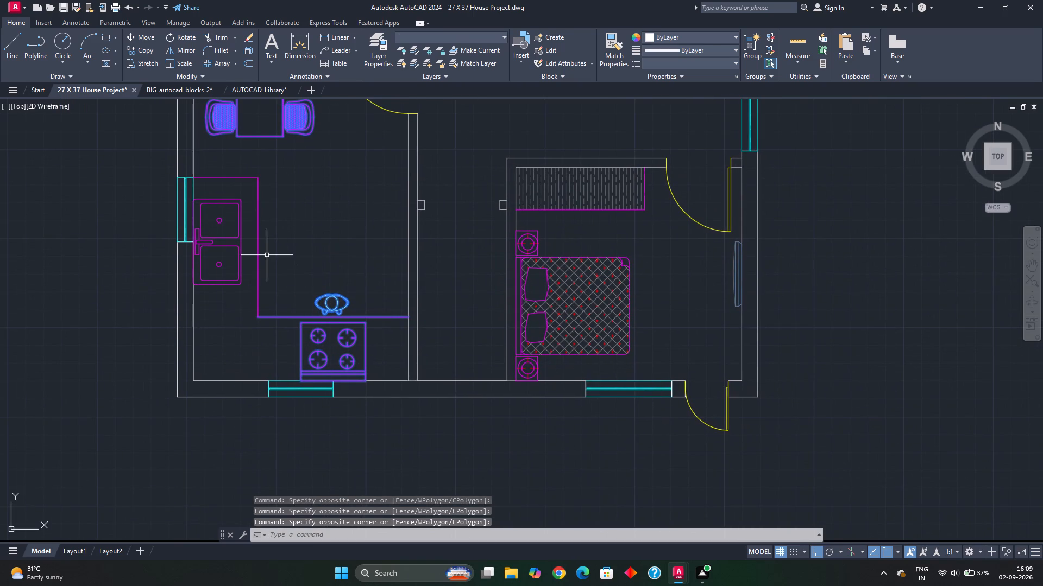
{"action": "left_click", "coordinate": [267, 252]}
{"action": "left_click", "coordinate": [253, 269]}
{"action": "left_click_drag", "start_coordinate": [249, 202], "coordinate": [249, 196]}
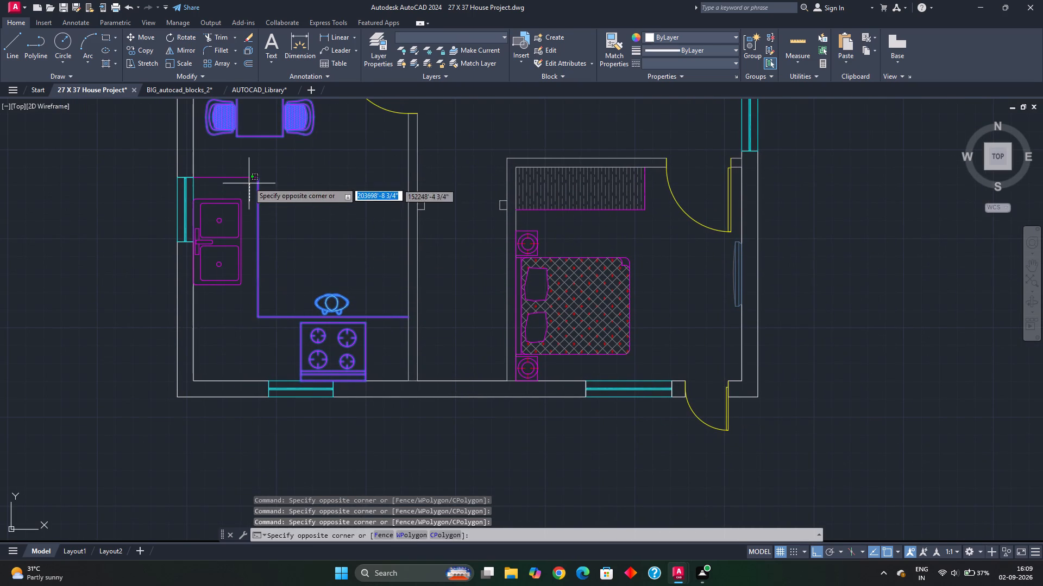
{"action": "left_click", "coordinate": [247, 171]}
{"action": "scroll", "coordinate": [231, 242], "scroll_direction": "up", "scroll_amount": 2}
{"action": "middle_click_drag", "start_coordinate": [232, 251], "coordinate": [312, 323]}
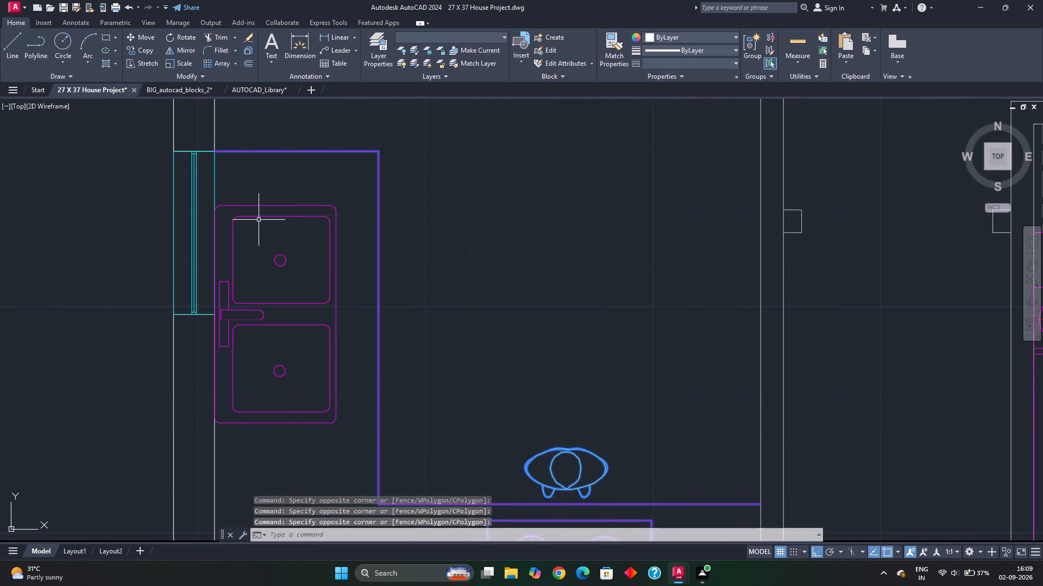
{"action": "left_click", "coordinate": [307, 191]}
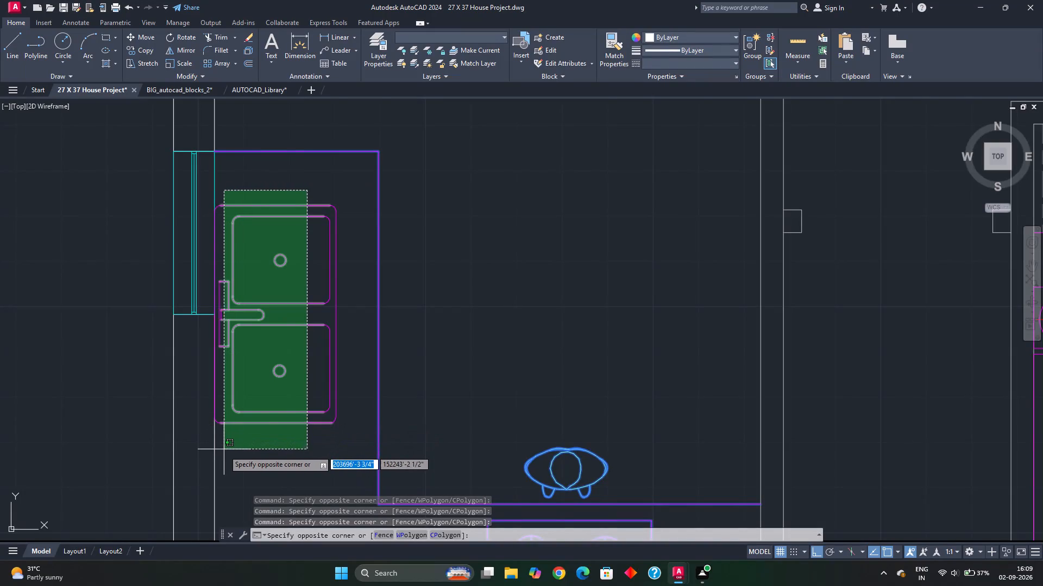
{"action": "left_click", "coordinate": [223, 455]}
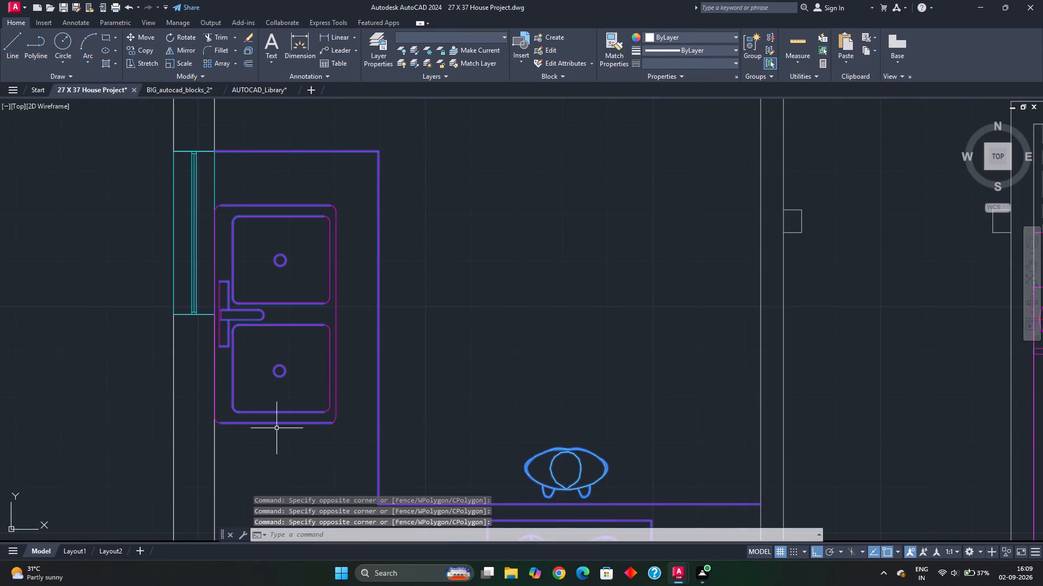
{"action": "left_click_drag", "start_coordinate": [348, 362], "coordinate": [303, 380]}
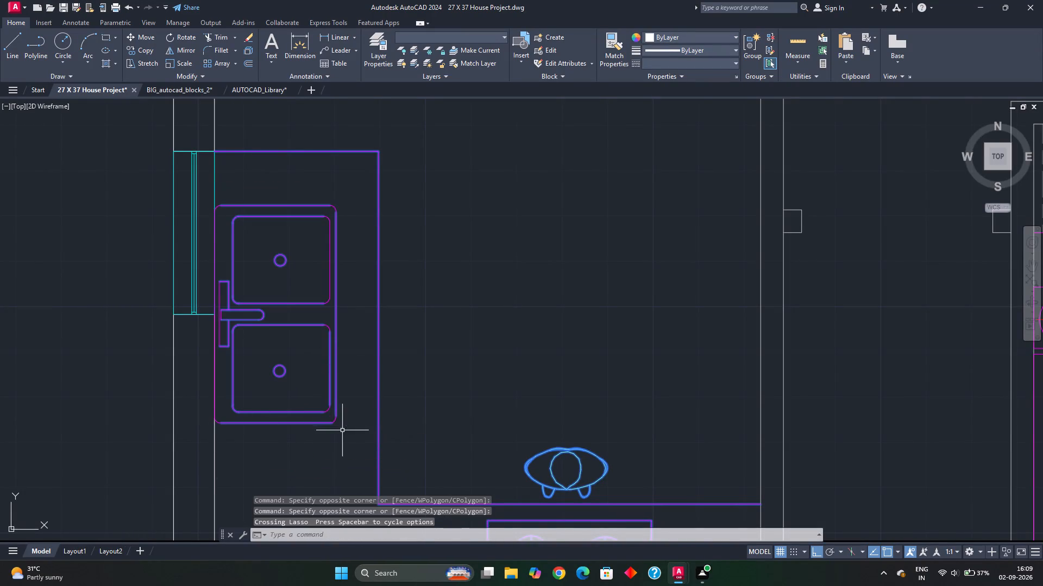
{"action": "left_click_drag", "start_coordinate": [343, 431], "coordinate": [311, 387]}
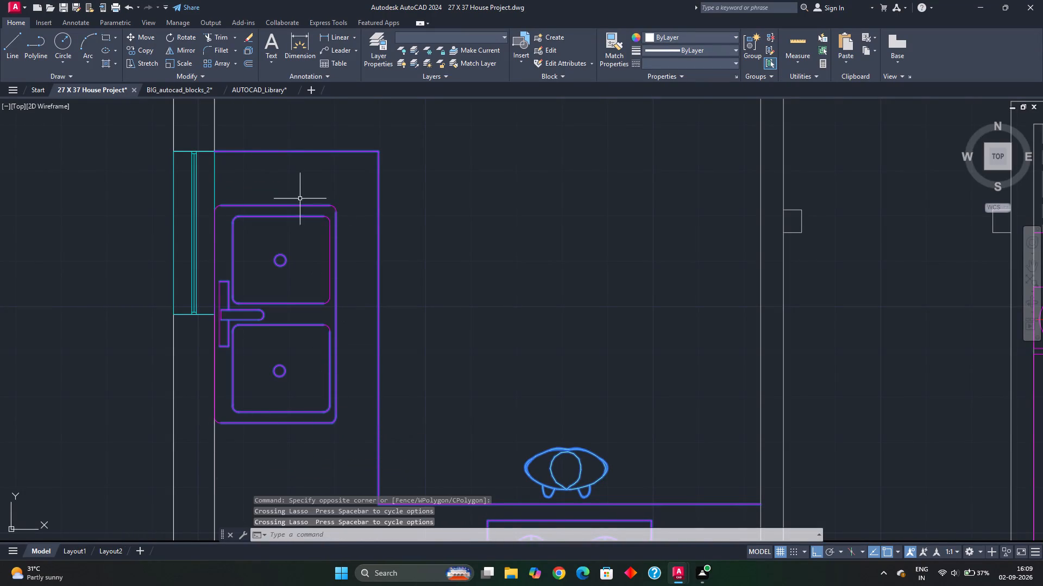
{"action": "left_click", "coordinate": [300, 192]}
{"action": "left_click", "coordinate": [364, 360]}
{"action": "middle_click_drag", "start_coordinate": [251, 343], "coordinate": [350, 323]}
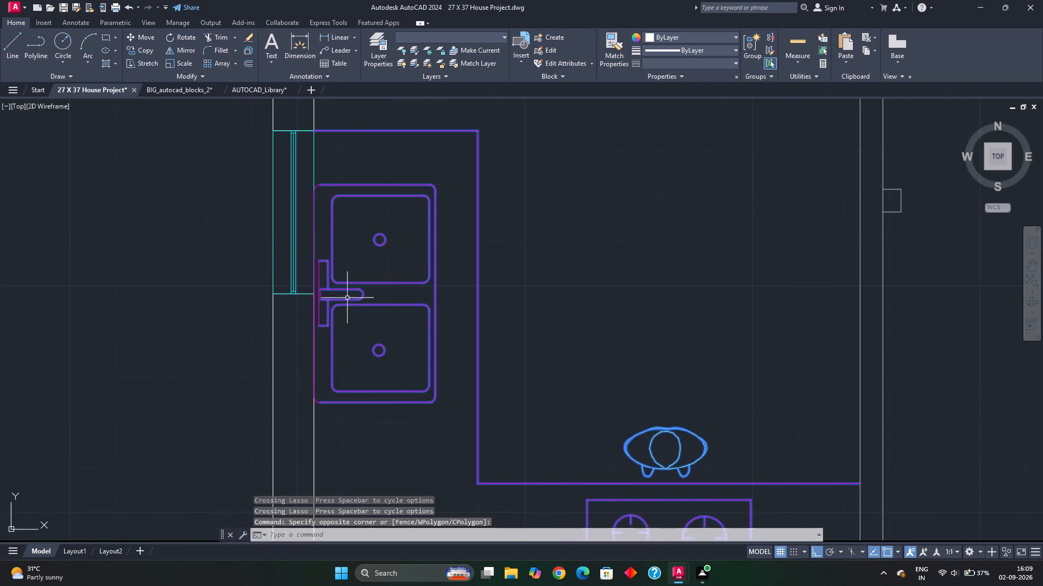
{"action": "scroll", "coordinate": [348, 293], "scroll_direction": "up", "scroll_amount": 1}
{"action": "middle_click_drag", "start_coordinate": [346, 290], "coordinate": [449, 273]}
{"action": "scroll", "coordinate": [433, 277], "scroll_direction": "up", "scroll_amount": 2}
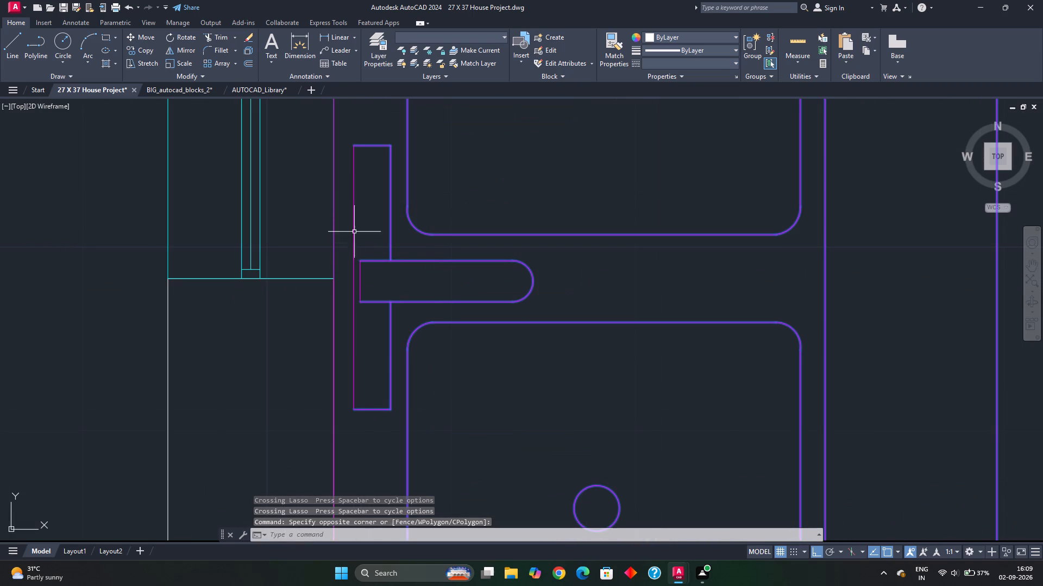
{"action": "middle_click_drag", "start_coordinate": [373, 264], "coordinate": [376, 269]}
{"action": "left_click", "coordinate": [351, 135]}
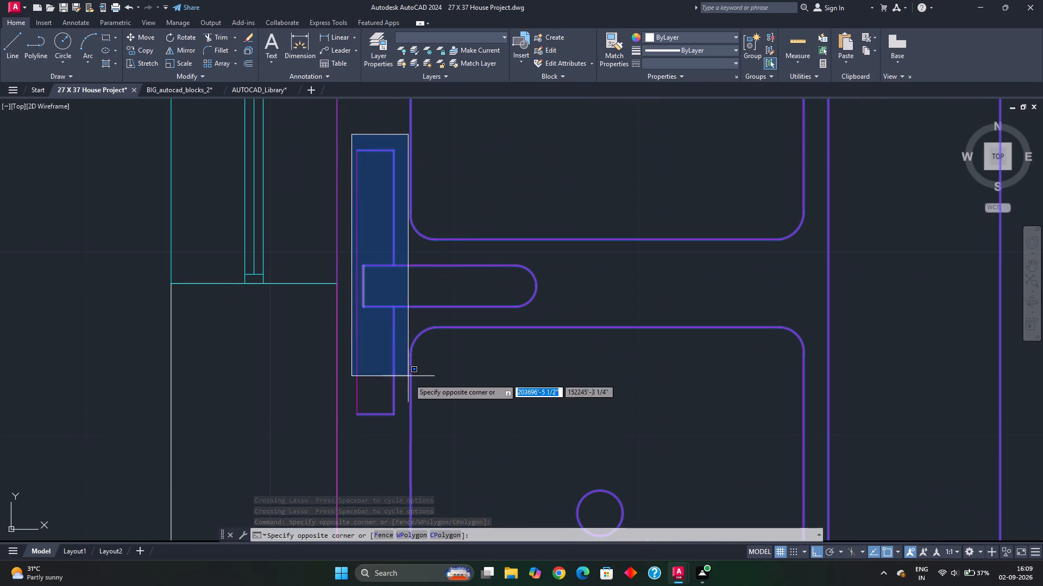
{"action": "left_click", "coordinate": [426, 432]}
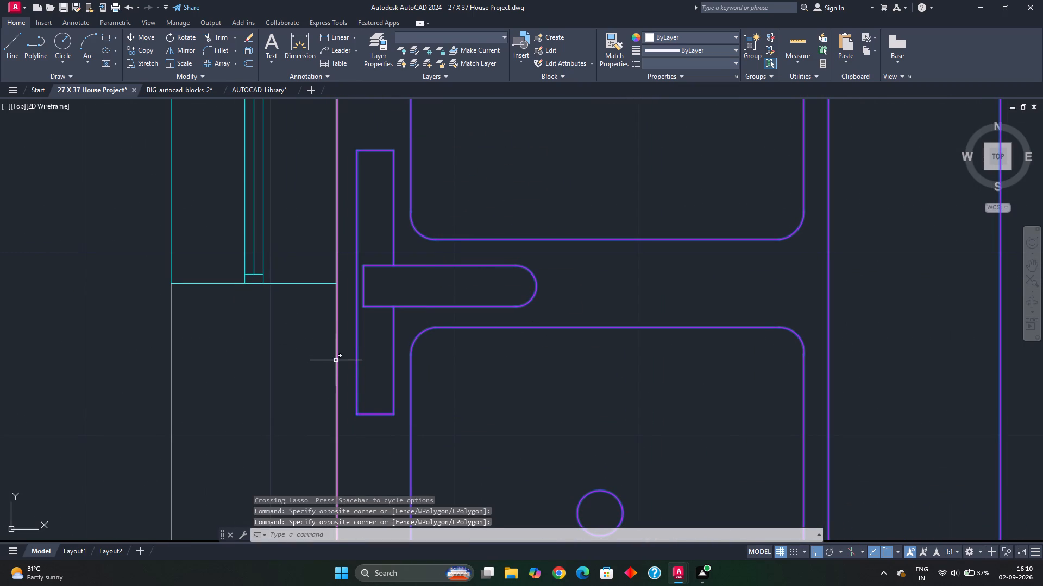
{"action": "left_click", "coordinate": [336, 362]}
{"action": "scroll", "coordinate": [370, 373], "scroll_direction": "down", "scroll_amount": 3}
{"action": "scroll", "coordinate": [358, 256], "scroll_direction": "up", "scroll_amount": 2}
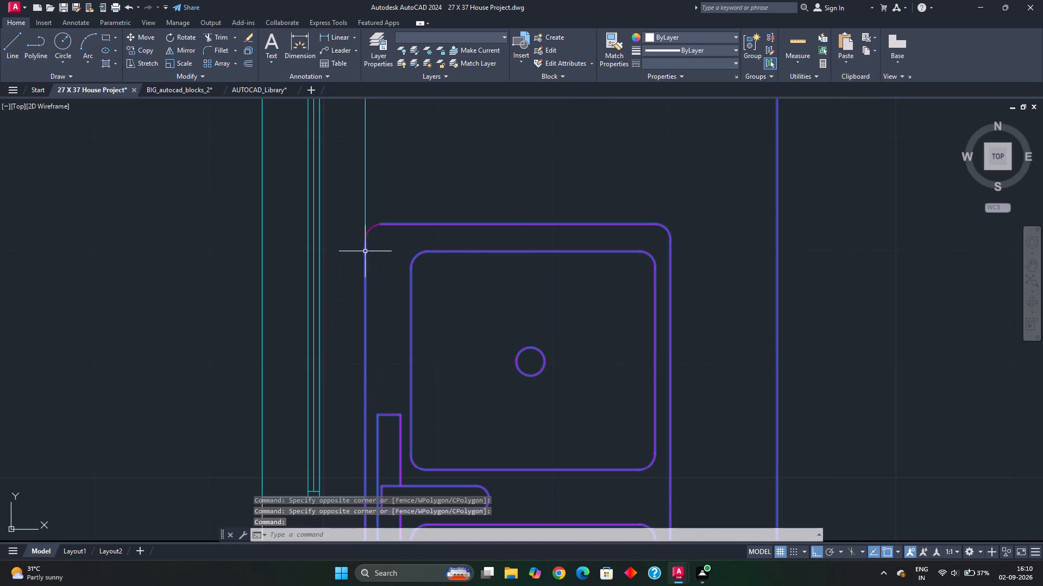
{"action": "scroll", "coordinate": [375, 235], "scroll_direction": "up", "scroll_amount": 1}
{"action": "left_click", "coordinate": [373, 222]}
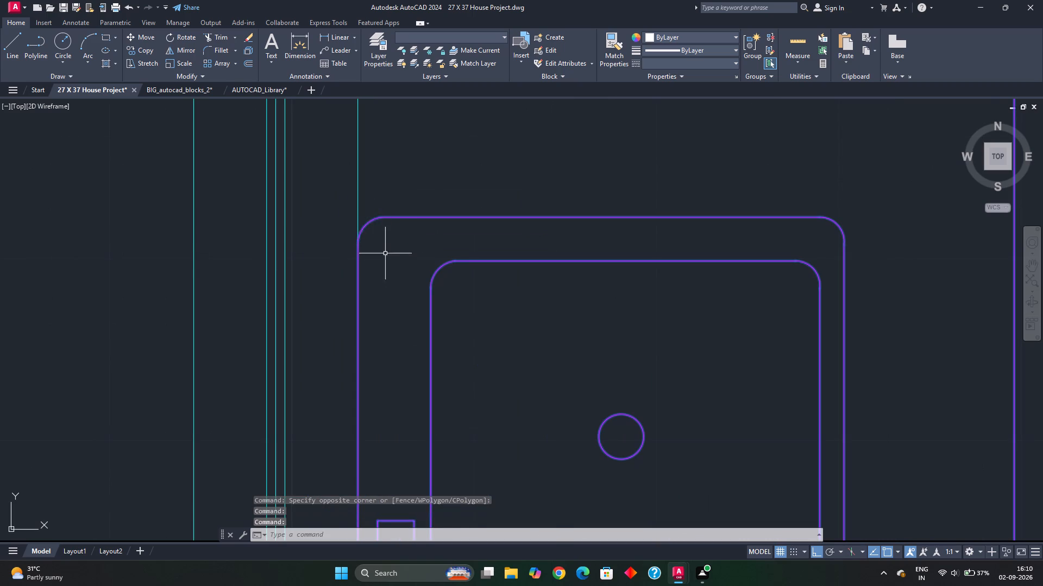
{"action": "scroll", "coordinate": [386, 265], "scroll_direction": "down", "scroll_amount": 3}
{"action": "middle_click_drag", "start_coordinate": [413, 330], "coordinate": [405, 240]}
{"action": "scroll", "coordinate": [452, 346], "scroll_direction": "down", "scroll_amount": 2}
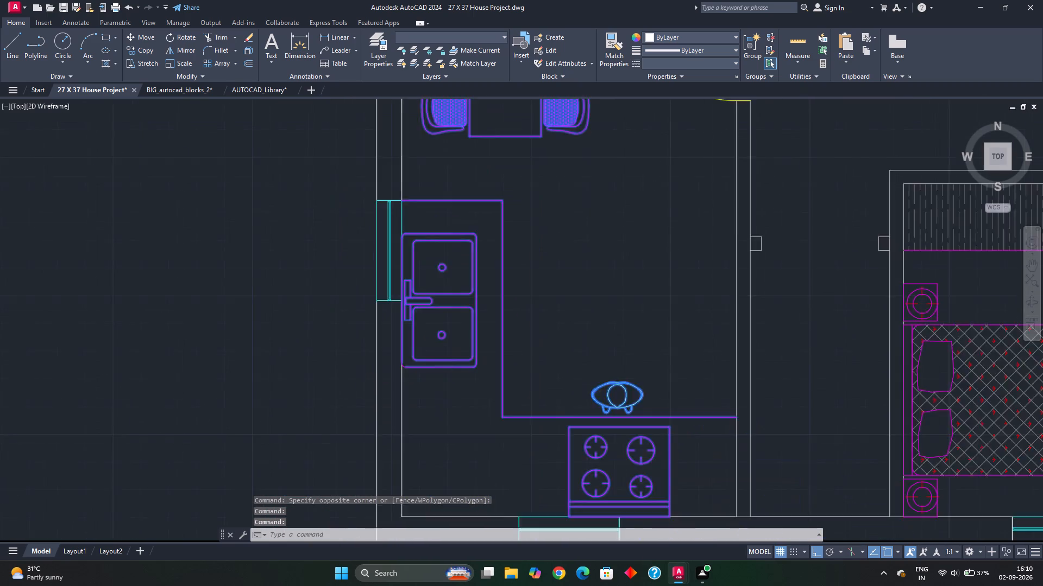
{"action": "middle_click_drag", "start_coordinate": [471, 382], "coordinate": [428, 370]}
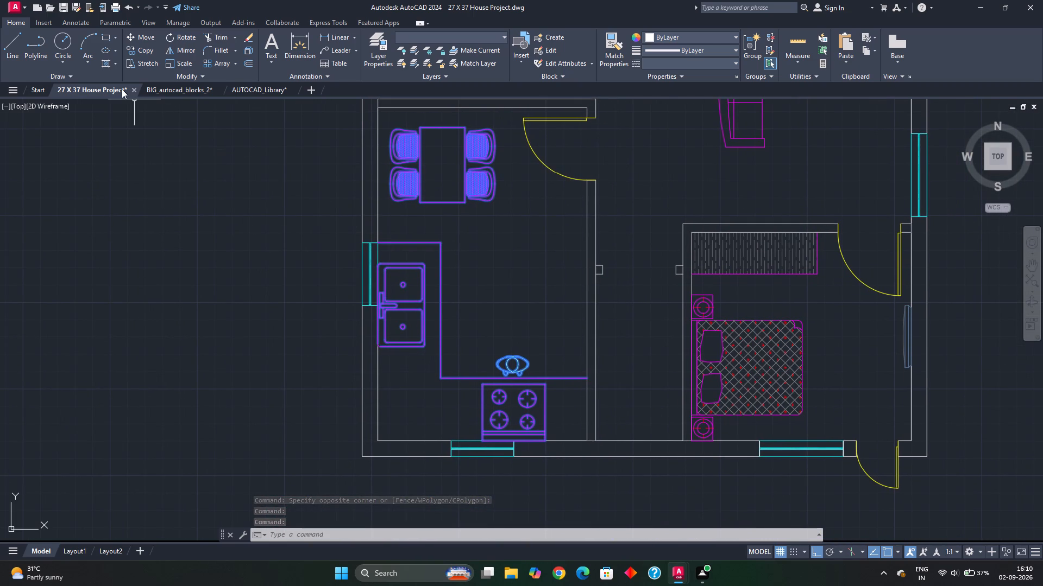
{"action": "left_click", "coordinate": [142, 48]}
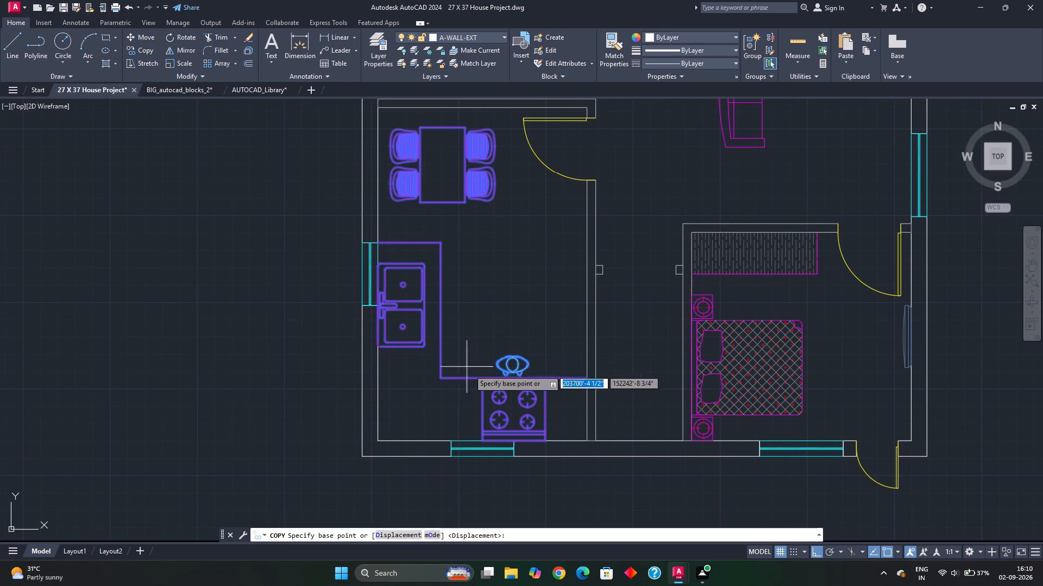
{"action": "left_click", "coordinate": [586, 380]}
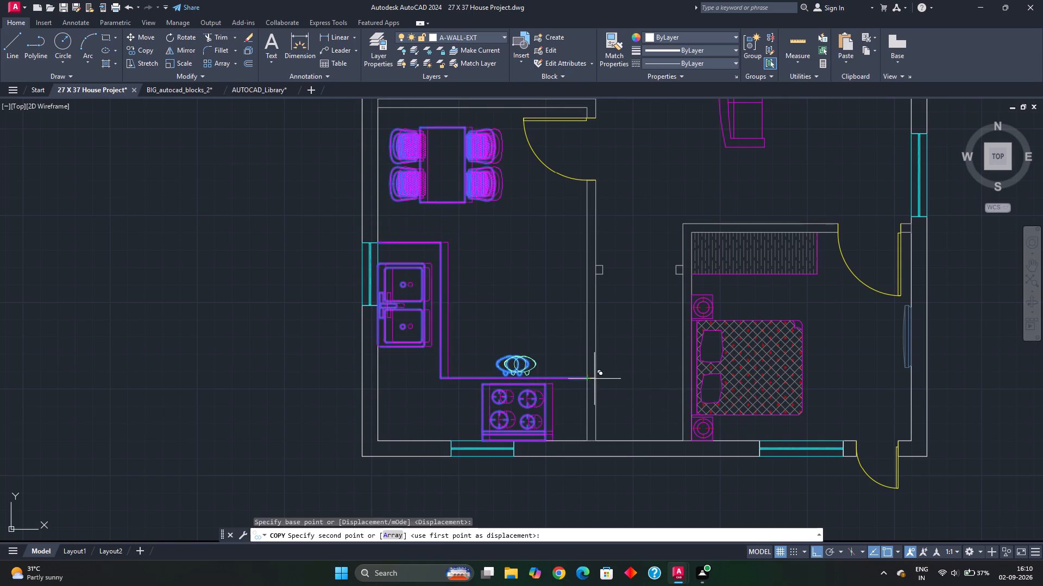
{"action": "scroll", "coordinate": [603, 382], "scroll_direction": "down", "scroll_amount": 3}
{"action": "middle_click_drag", "start_coordinate": [702, 380], "coordinate": [523, 354]}
{"action": "scroll", "coordinate": [636, 361], "scroll_direction": "up", "scroll_amount": 3}
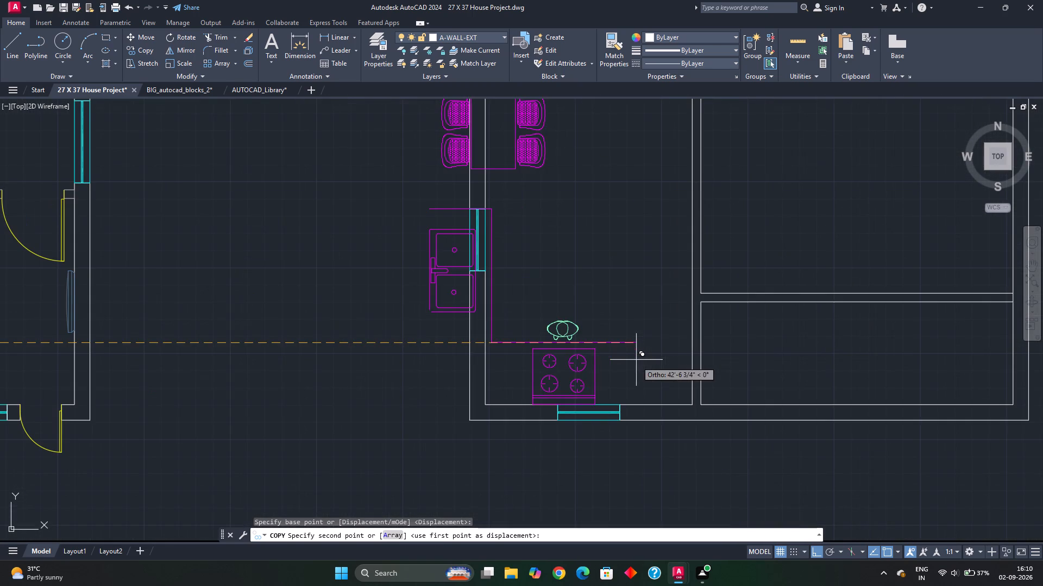
{"action": "scroll", "coordinate": [690, 351], "scroll_direction": "up", "scroll_amount": 2}
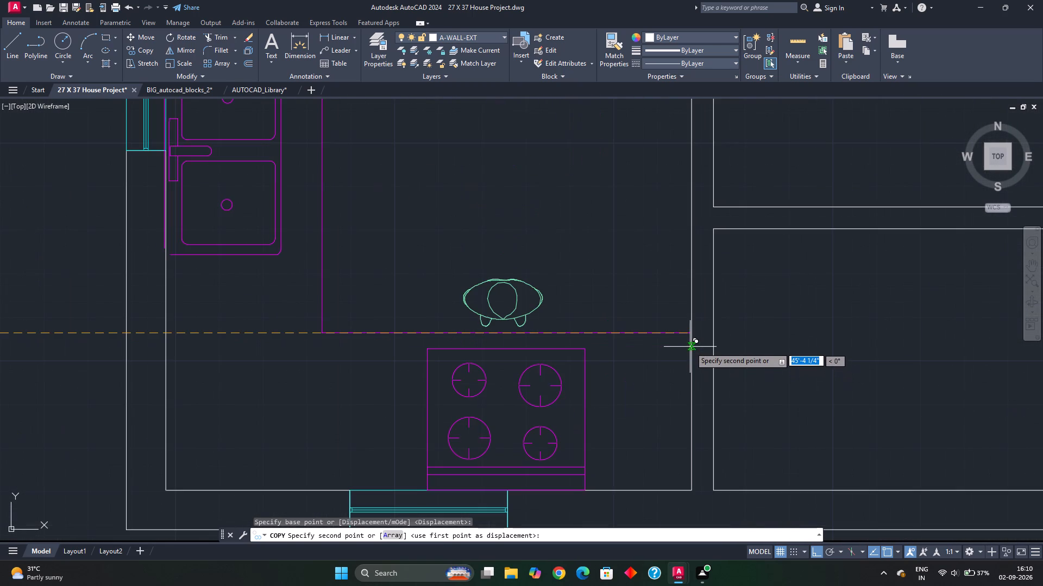
{"action": "left_click", "coordinate": [691, 335]}
{"action": "scroll", "coordinate": [658, 332], "scroll_direction": "down", "scroll_amount": 3}
{"action": "key", "text": "Escape"}
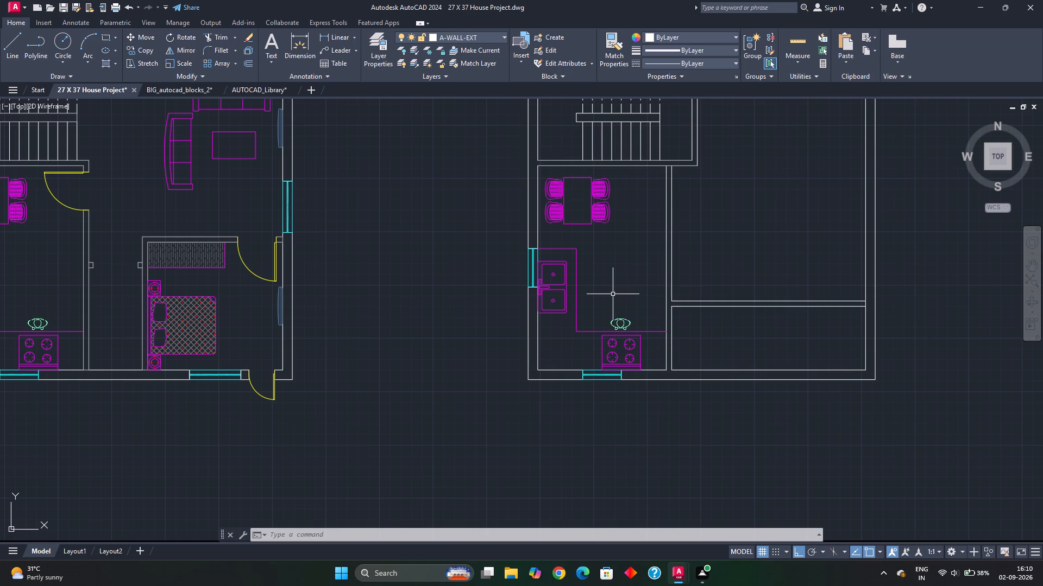
Copy the furnished plan's two bedroom doors, two outer side doors, kitchen door and toilet door into the new layout, aligned on the west bedroom's east wall.
{"action": "scroll", "coordinate": [623, 298], "scroll_direction": "down", "scroll_amount": 2}
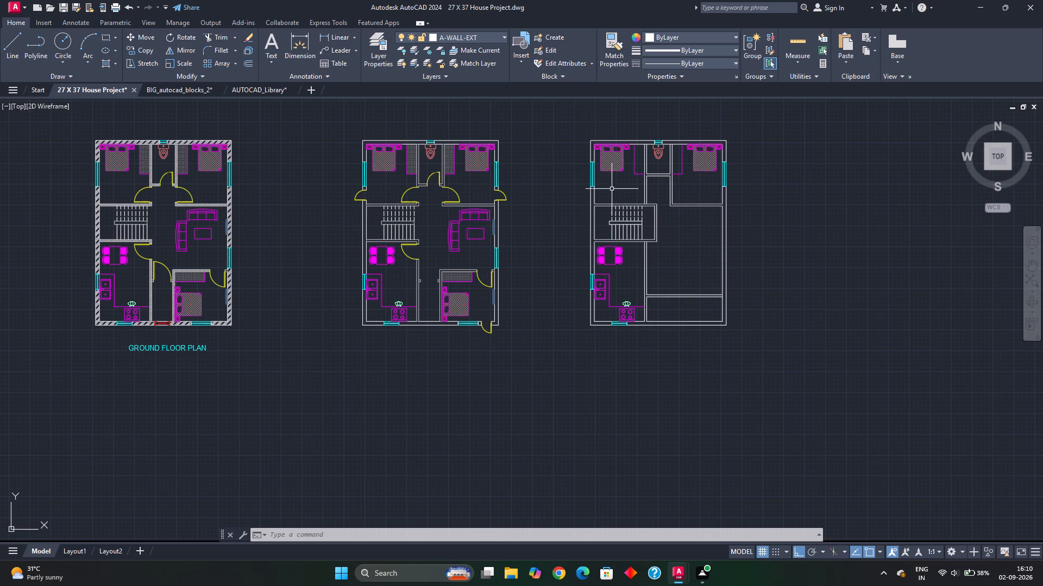
{"action": "scroll", "coordinate": [650, 204], "scroll_direction": "up", "scroll_amount": 3}
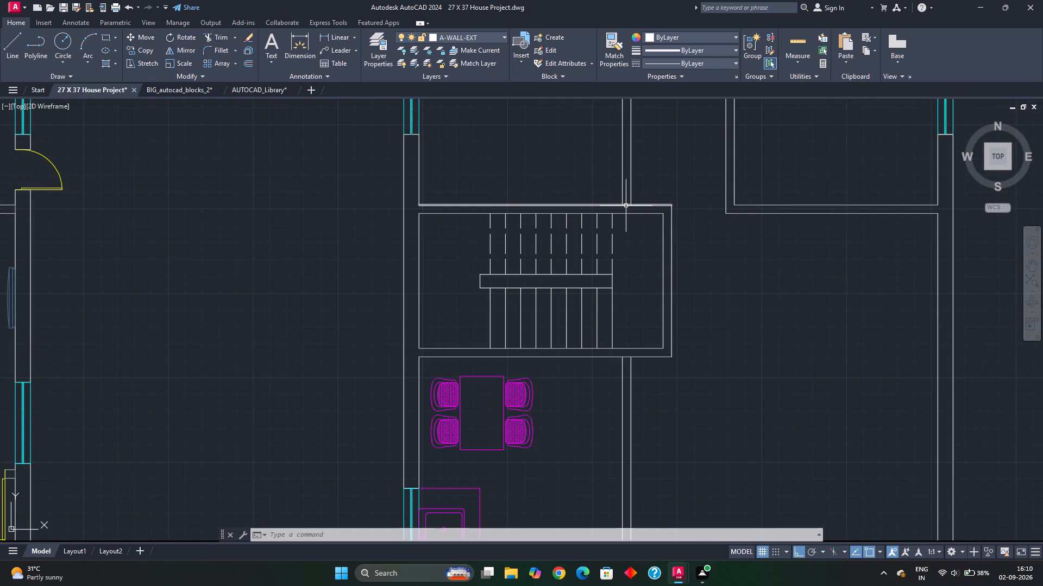
{"action": "scroll", "coordinate": [623, 215], "scroll_direction": "down", "scroll_amount": 3}
{"action": "middle_click_drag", "start_coordinate": [490, 264], "coordinate": [634, 275]}
{"action": "scroll", "coordinate": [566, 226], "scroll_direction": "up", "scroll_amount": 1}
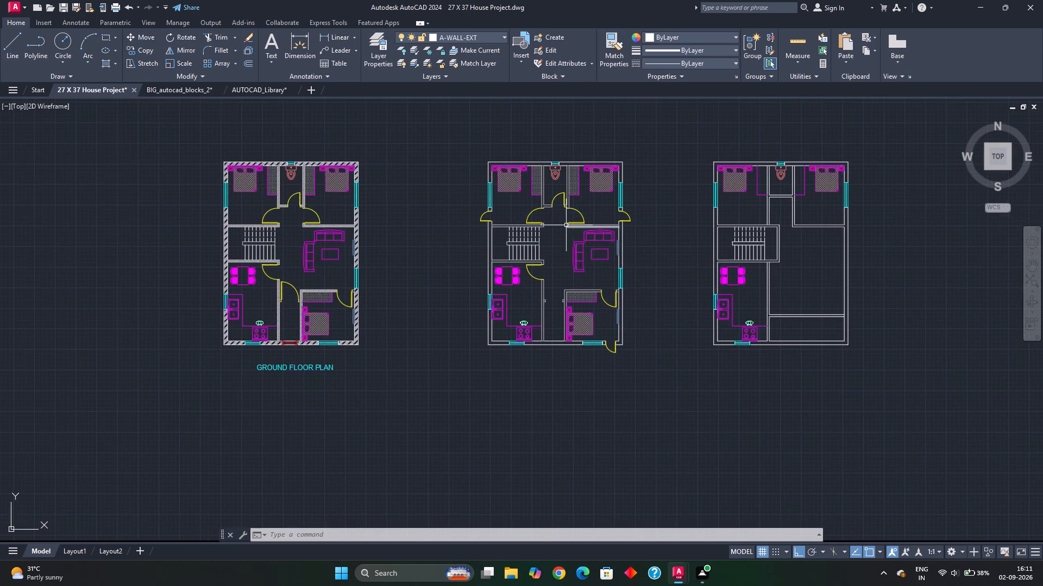
{"action": "scroll", "coordinate": [566, 226], "scroll_direction": "up", "scroll_amount": 1}
{"action": "scroll", "coordinate": [500, 220], "scroll_direction": "up", "scroll_amount": 1}
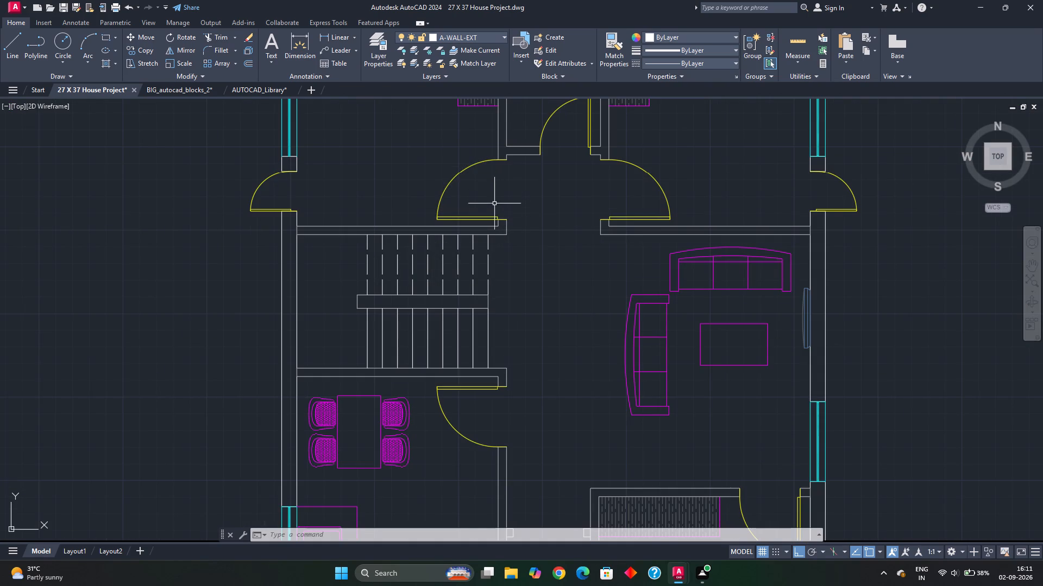
{"action": "left_click", "coordinate": [488, 223]}
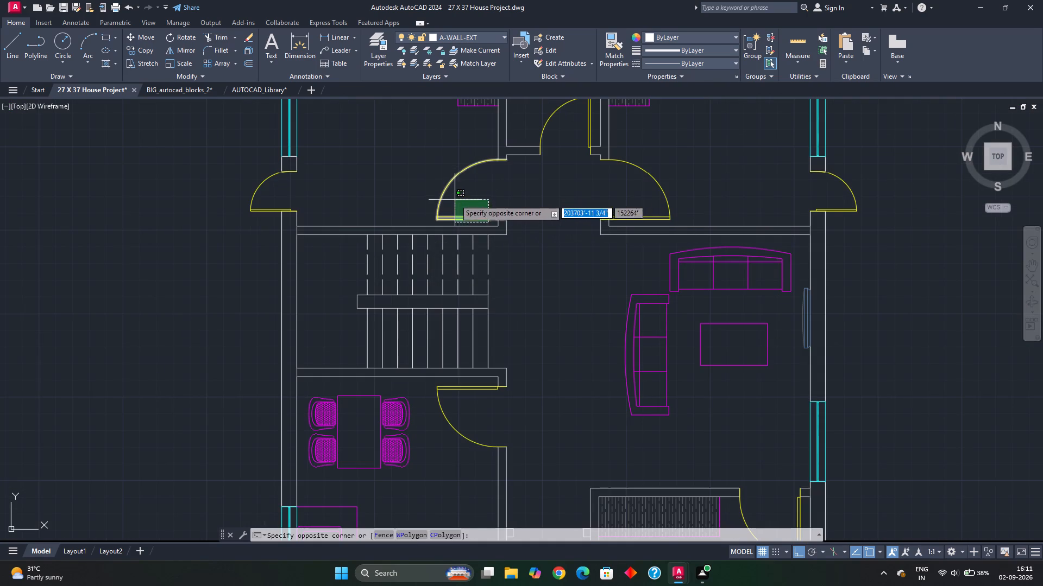
{"action": "left_click", "coordinate": [445, 176]}
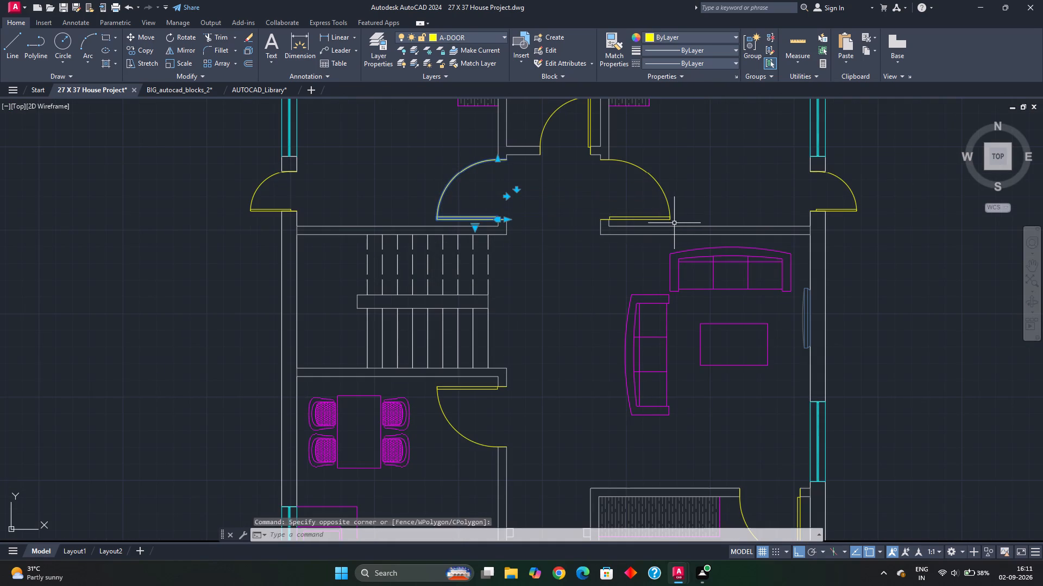
{"action": "left_click", "coordinate": [662, 224]}
{"action": "left_click", "coordinate": [654, 168]}
{"action": "scroll", "coordinate": [556, 246], "scroll_direction": "down", "scroll_amount": 2}
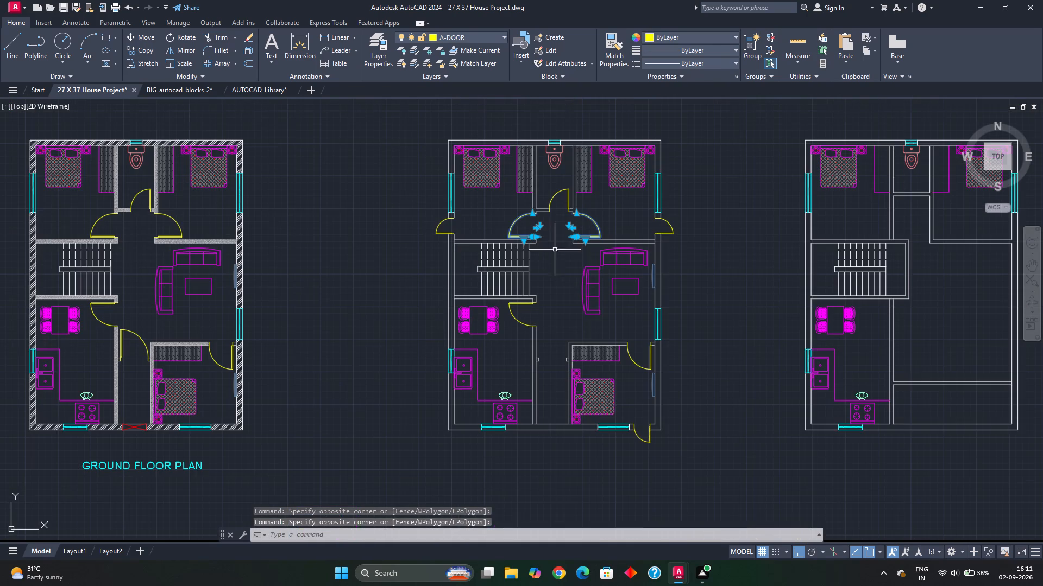
{"action": "left_click", "coordinate": [452, 232]}
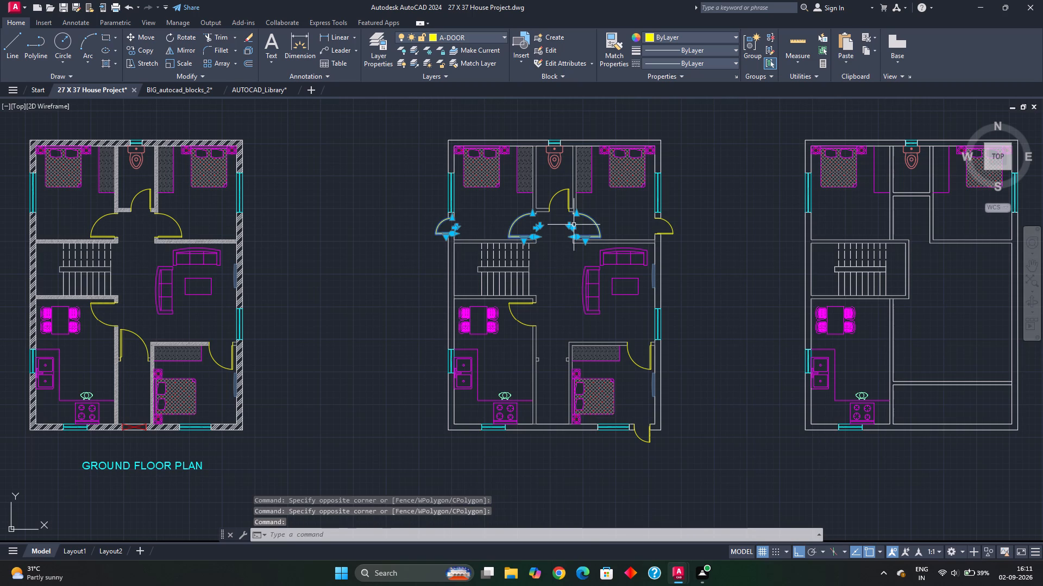
{"action": "left_click", "coordinate": [668, 220]}
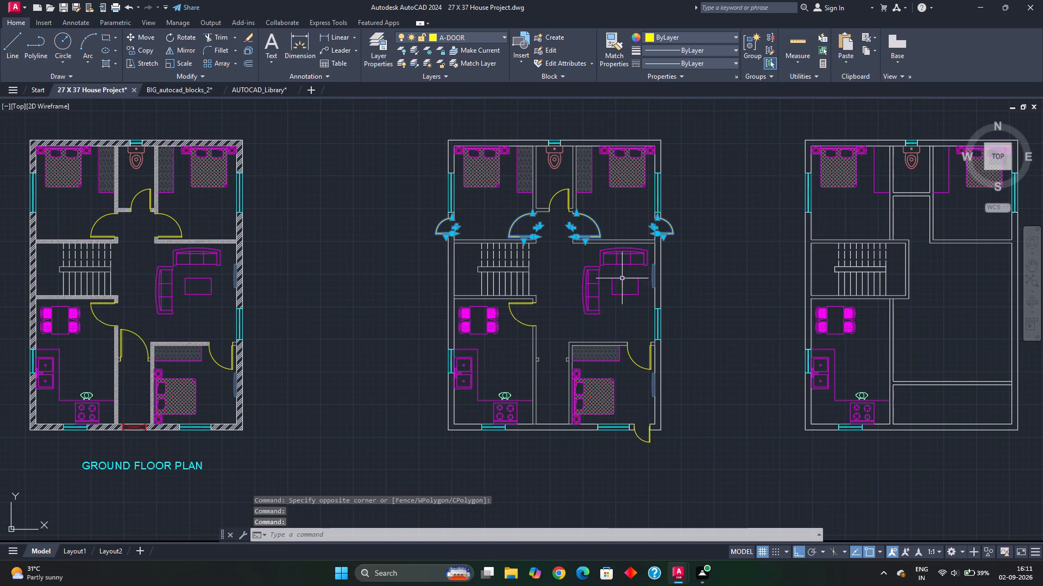
{"action": "scroll", "coordinate": [567, 337], "scroll_direction": "down", "scroll_amount": 1}
{"action": "middle_click_drag", "start_coordinate": [567, 337], "coordinate": [557, 300]}
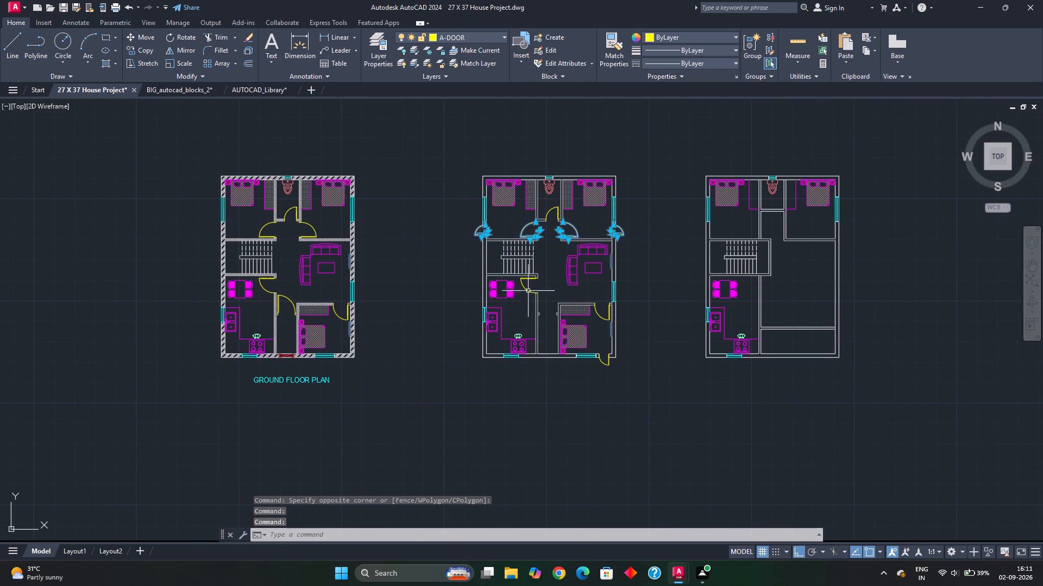
{"action": "left_click", "coordinate": [529, 286]}
{"action": "left_click", "coordinate": [524, 296]}
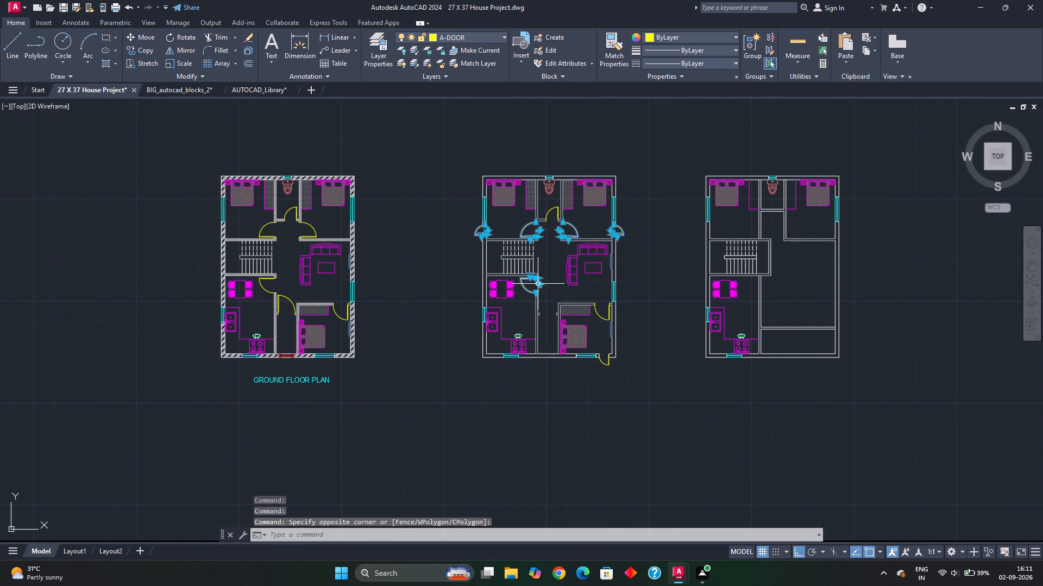
{"action": "scroll", "coordinate": [557, 221], "scroll_direction": "up", "scroll_amount": 2}
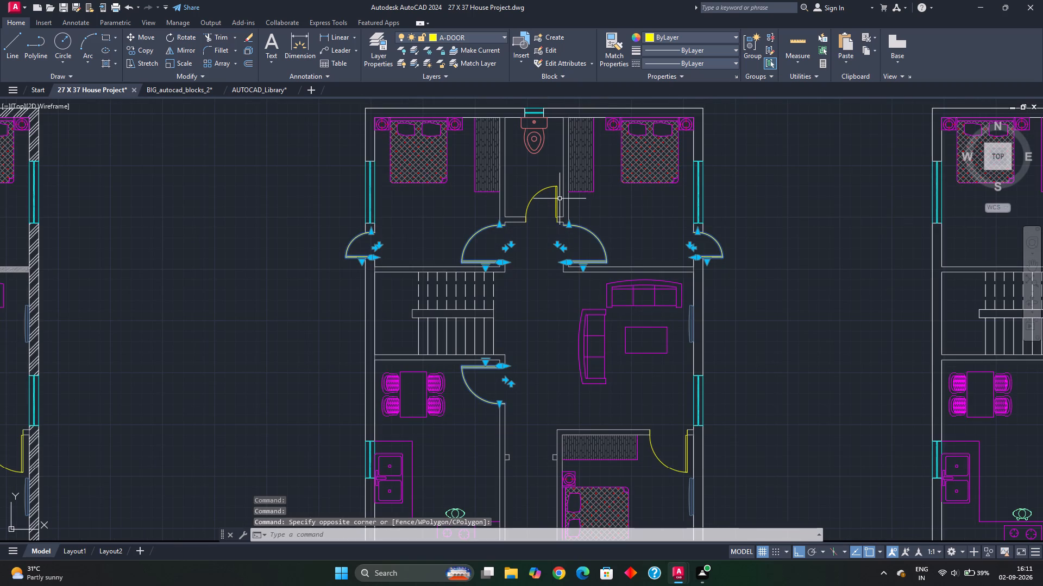
{"action": "left_click", "coordinate": [555, 204]}
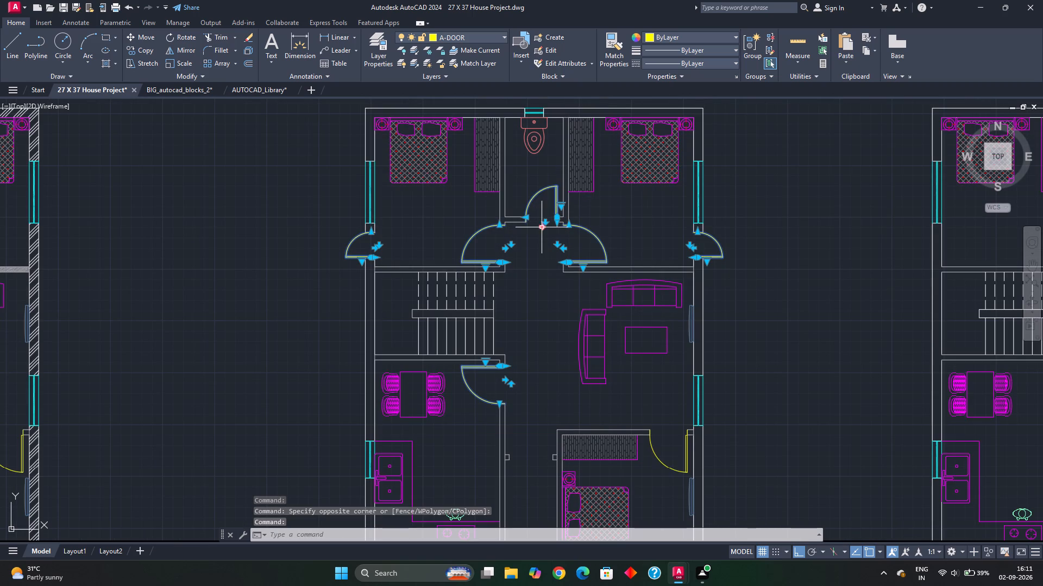
{"action": "key", "text": "c"}
{"action": "key", "text": "o"}
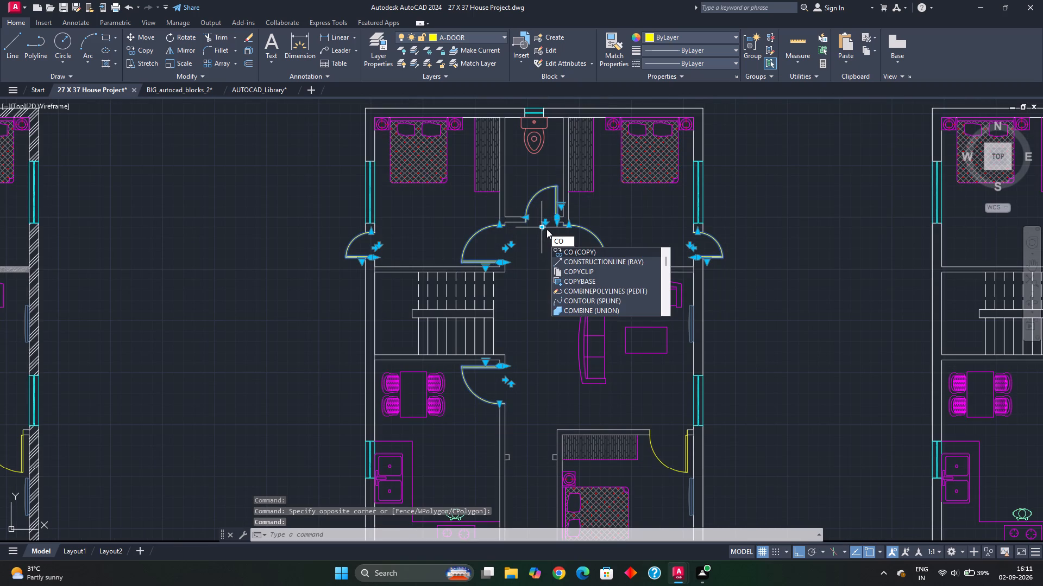
{"action": "key", "text": "p"}
{"action": "key", "text": "Return"}
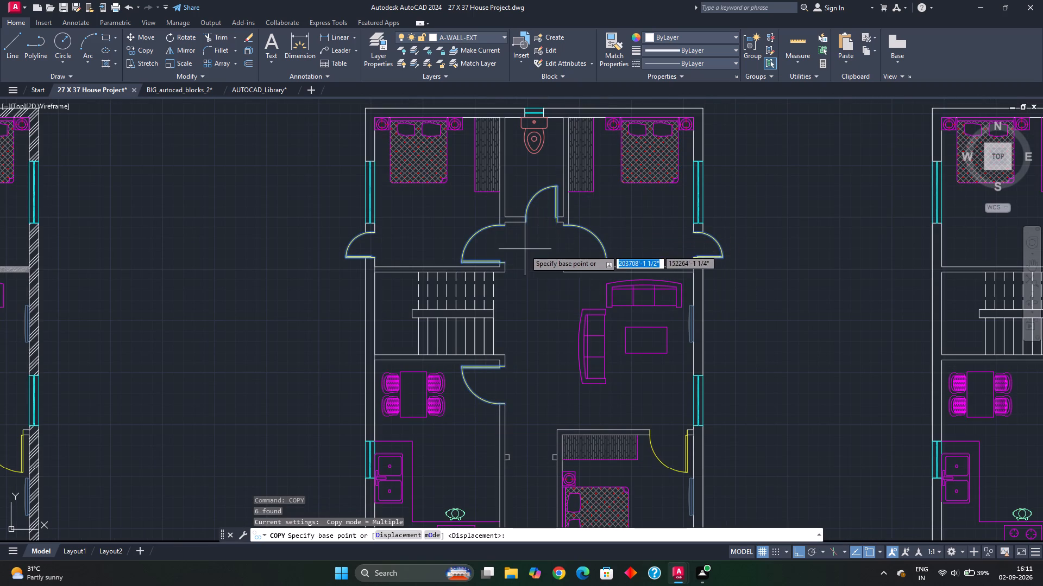
{"action": "scroll", "coordinate": [523, 279], "scroll_direction": "down", "scroll_amount": 1}
{"action": "middle_click_drag", "start_coordinate": [518, 286], "coordinate": [469, 288]}
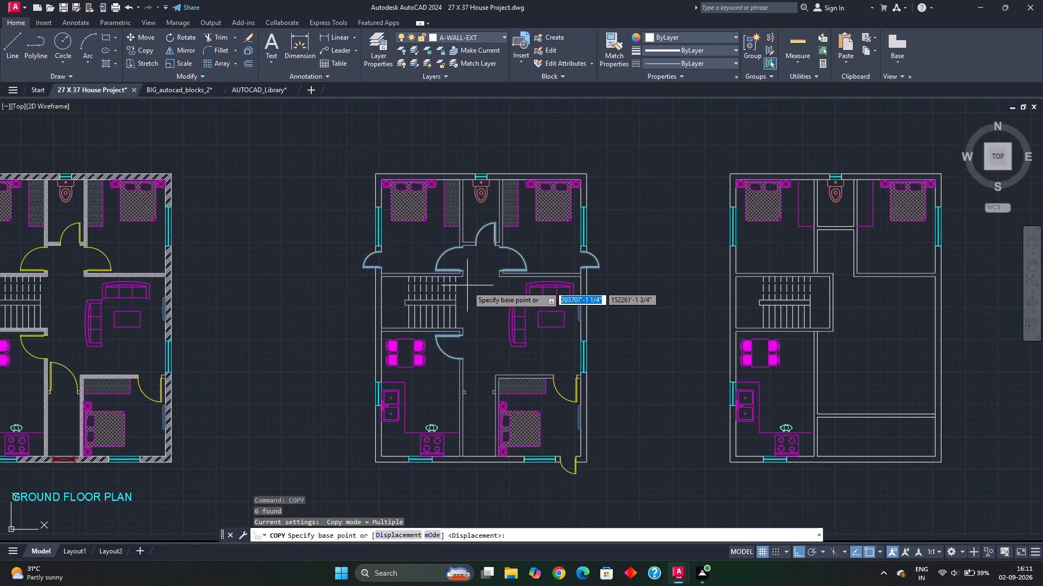
{"action": "scroll", "coordinate": [488, 250], "scroll_direction": "up", "scroll_amount": 1}
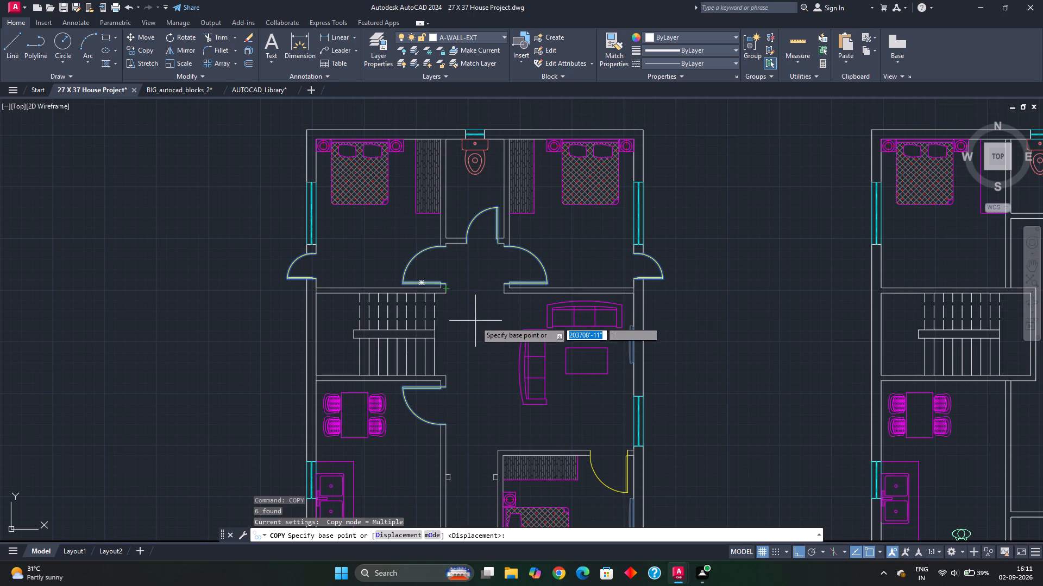
{"action": "scroll", "coordinate": [460, 264], "scroll_direction": "up", "scroll_amount": 2}
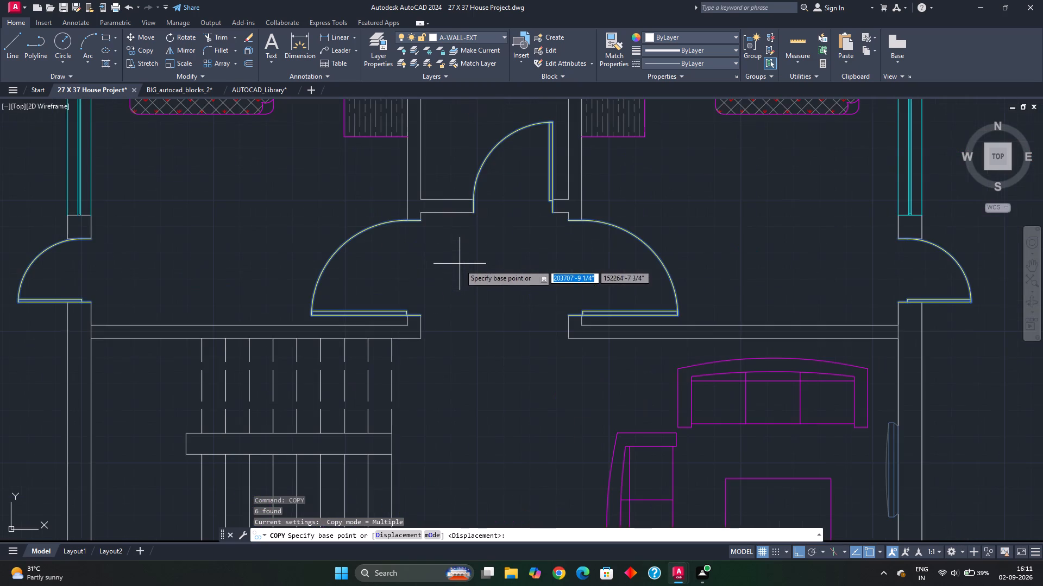
{"action": "left_click", "coordinate": [421, 220]}
{"action": "scroll", "coordinate": [546, 234], "scroll_direction": "down", "scroll_amount": 3}
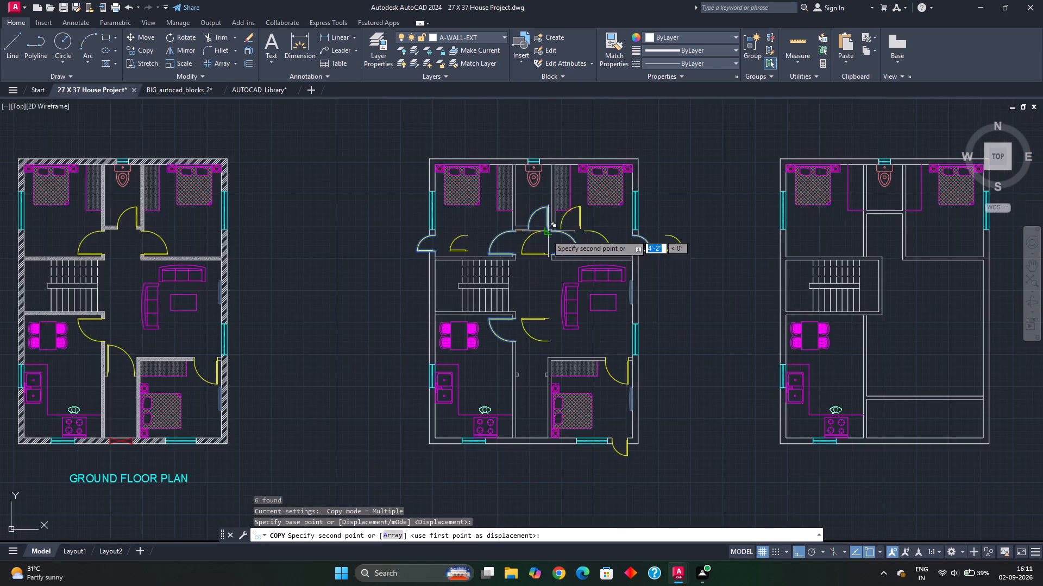
{"action": "middle_click_drag", "start_coordinate": [597, 243], "coordinate": [414, 233]}
{"action": "middle_click_drag", "start_coordinate": [606, 230], "coordinate": [574, 234]}
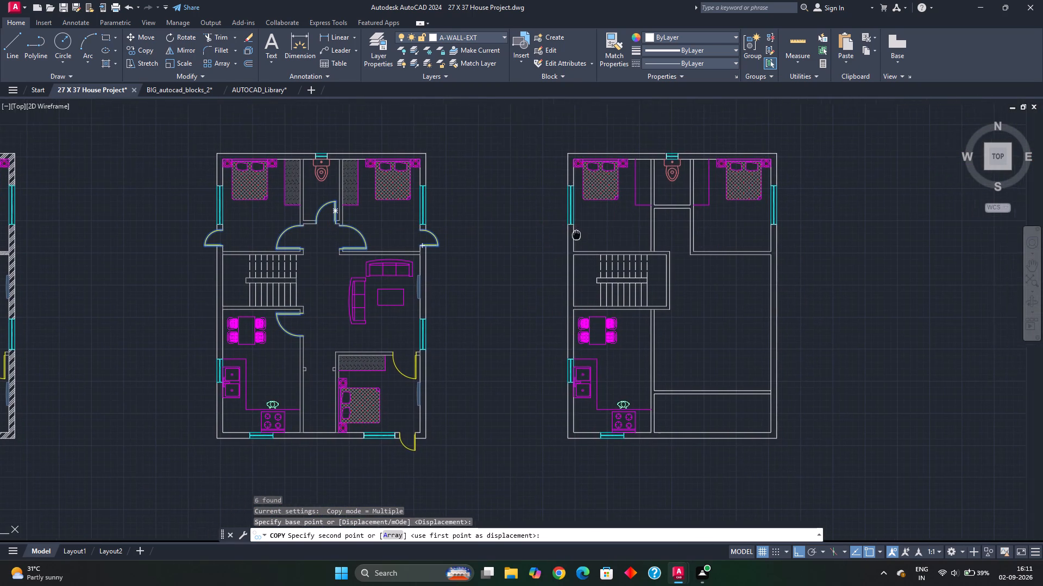
{"action": "middle_click_drag", "start_coordinate": [574, 234], "coordinate": [492, 227]}
{"action": "scroll", "coordinate": [565, 233], "scroll_direction": "up", "scroll_amount": 3}
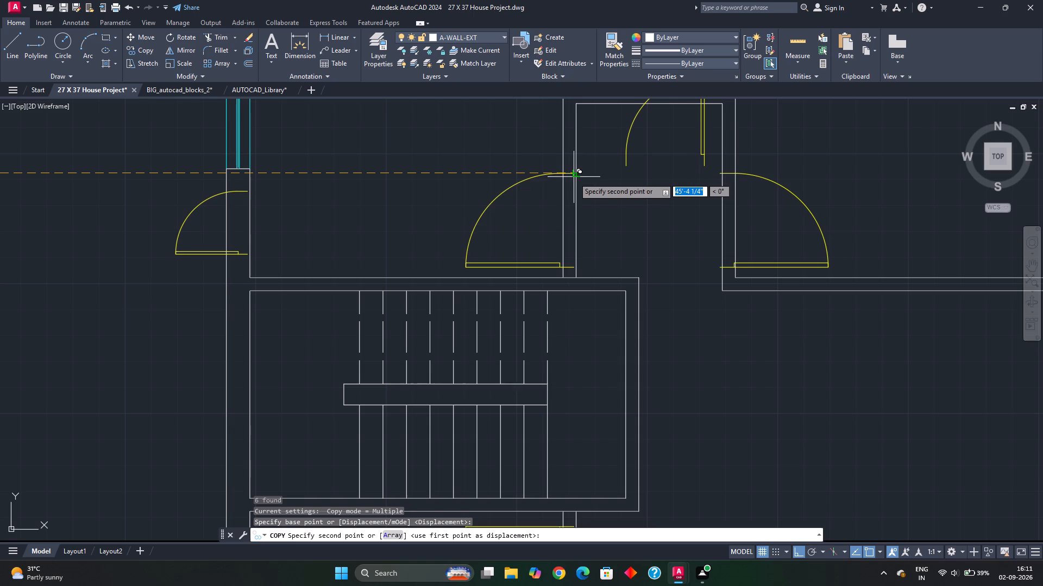
{"action": "scroll", "coordinate": [576, 174], "scroll_direction": "down", "scroll_amount": 2}
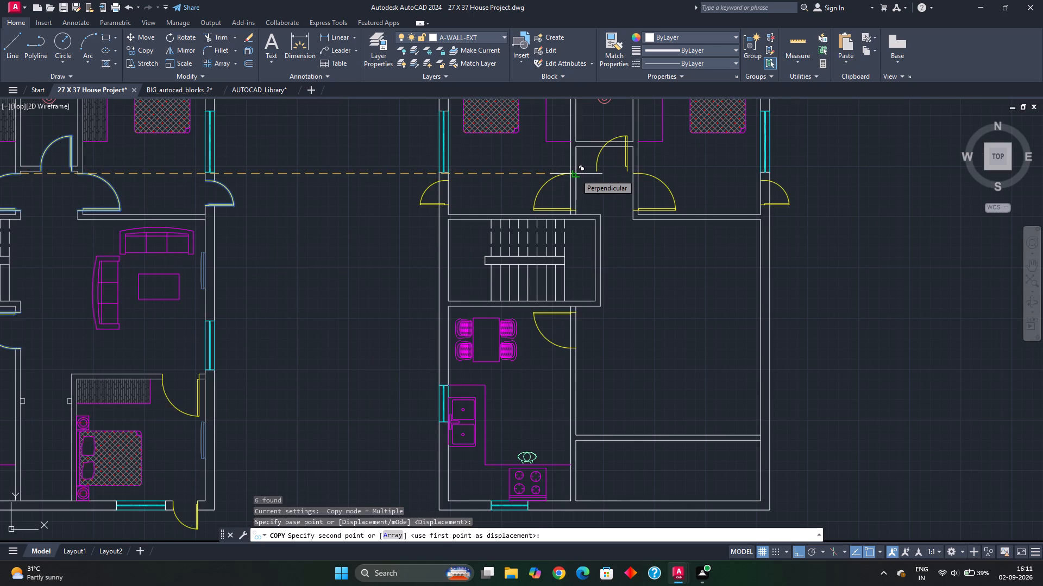
{"action": "left_click", "coordinate": [576, 174]}
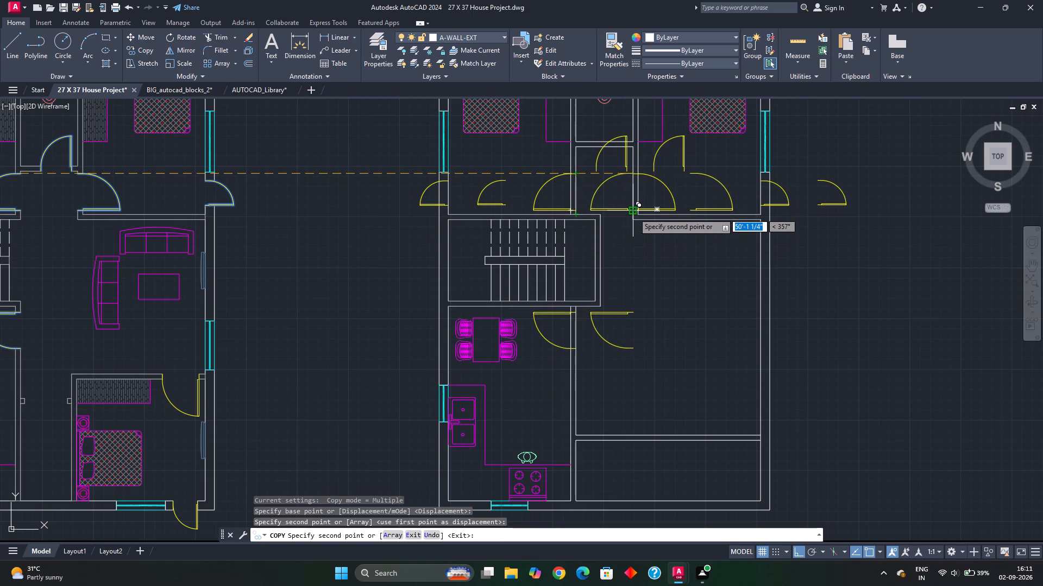
{"action": "key", "text": "Escape"}
{"action": "key", "text": "Escape"}
Trim the wall lines across the openings of the new layout's two inner bedroom doors.
{"action": "scroll", "coordinate": [603, 187], "scroll_direction": "up", "scroll_amount": 1}
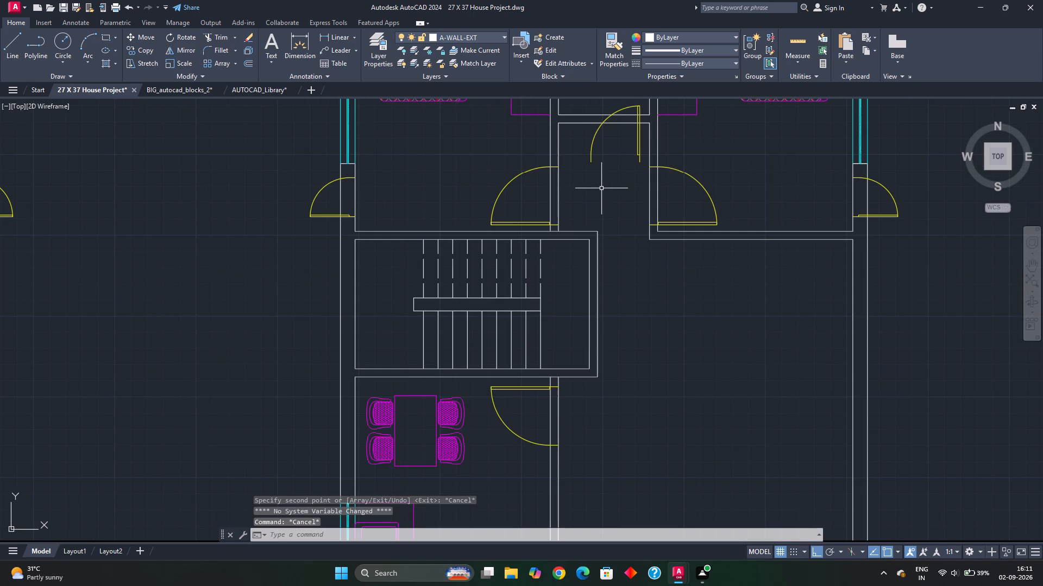
{"action": "type", "text": "TRR"}
{"action": "key", "text": "space"}
{"action": "key", "text": "Escape"}
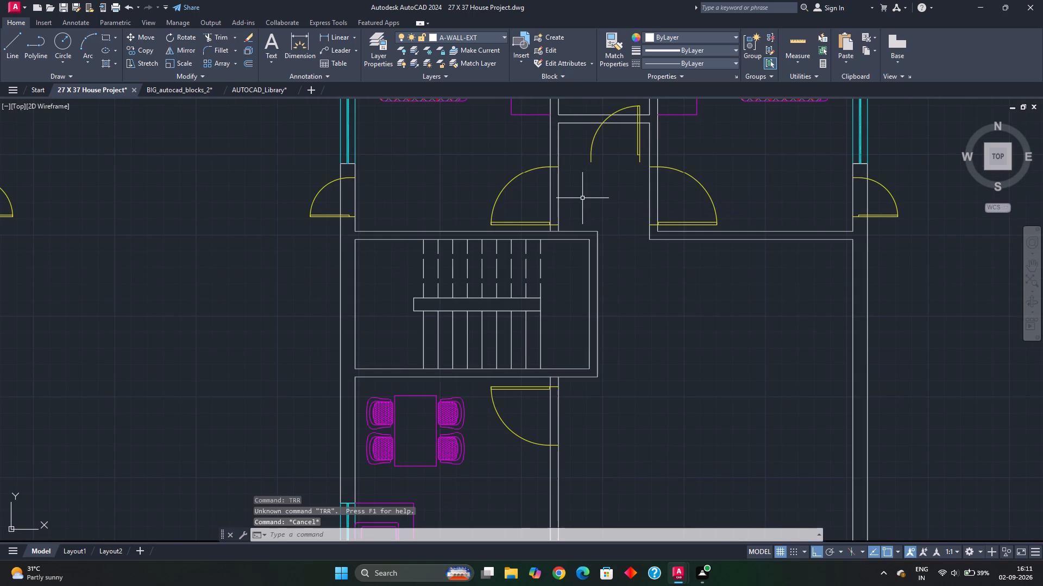
{"action": "type", "text": "TR"}
{"action": "key", "text": "space"}
{"action": "left_click", "coordinate": [550, 197]}
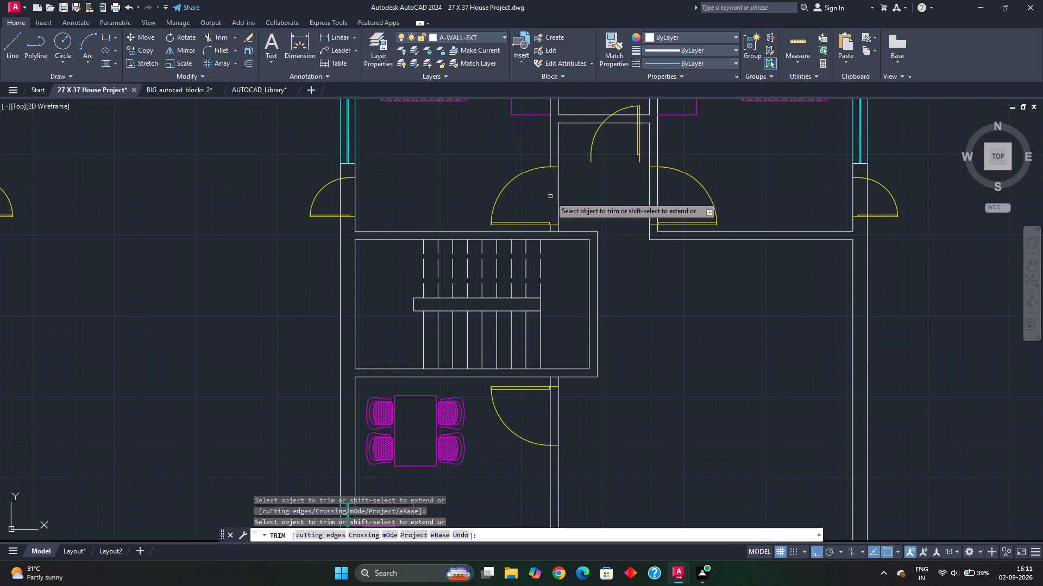
{"action": "left_click", "coordinate": [558, 199]}
{"action": "scroll", "coordinate": [550, 236], "scroll_direction": "up", "scroll_amount": 2}
{"action": "scroll", "coordinate": [552, 243], "scroll_direction": "down", "scroll_amount": 2}
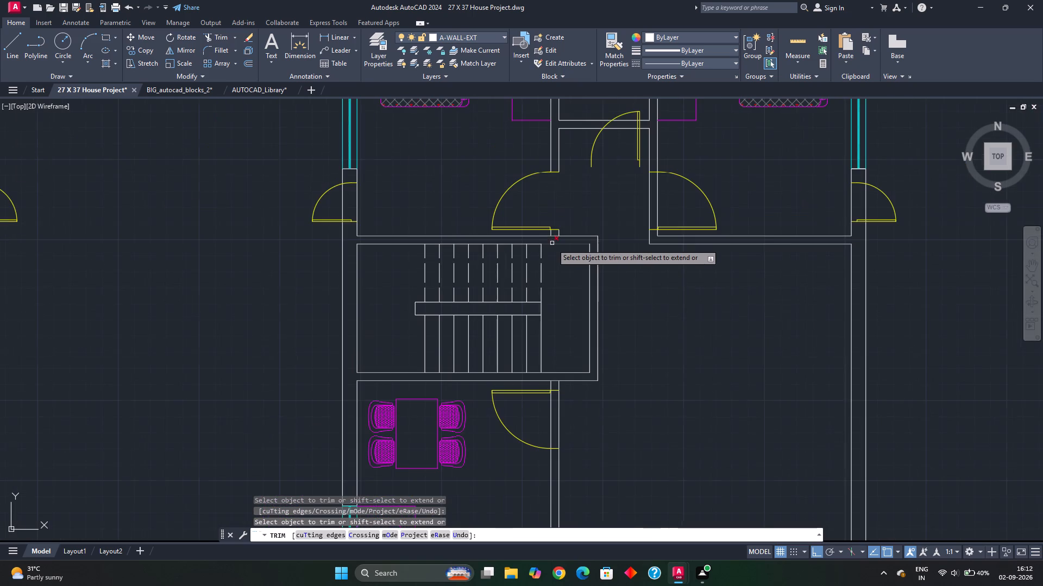
{"action": "left_click_drag", "start_coordinate": [663, 203], "coordinate": [625, 212]}
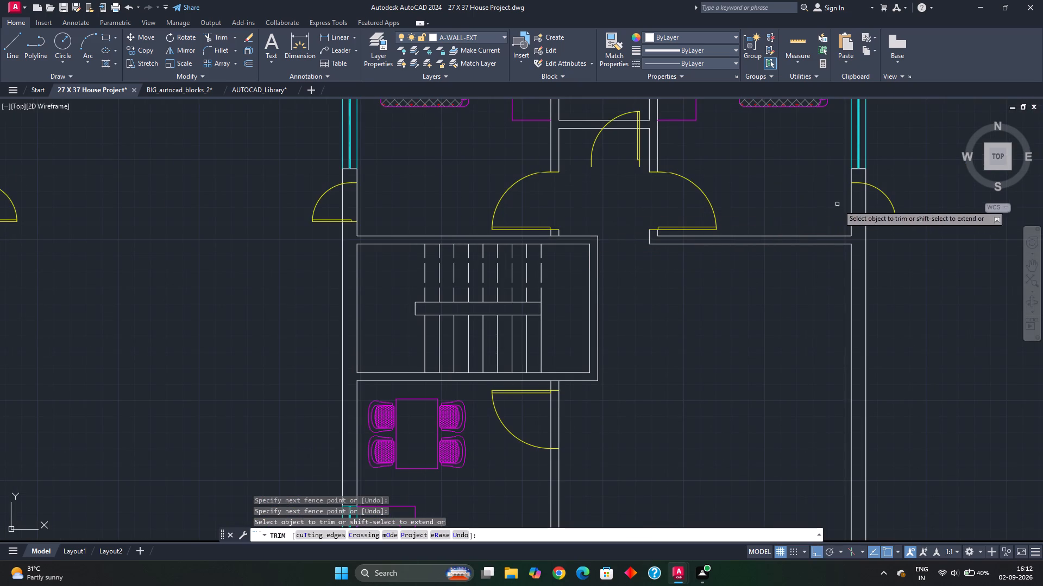
Trim the east and west exterior wall lines across the openings of the new layout's two outer side doors.
{"action": "left_click", "coordinate": [872, 204]}
{"action": "left_click", "coordinate": [832, 207]}
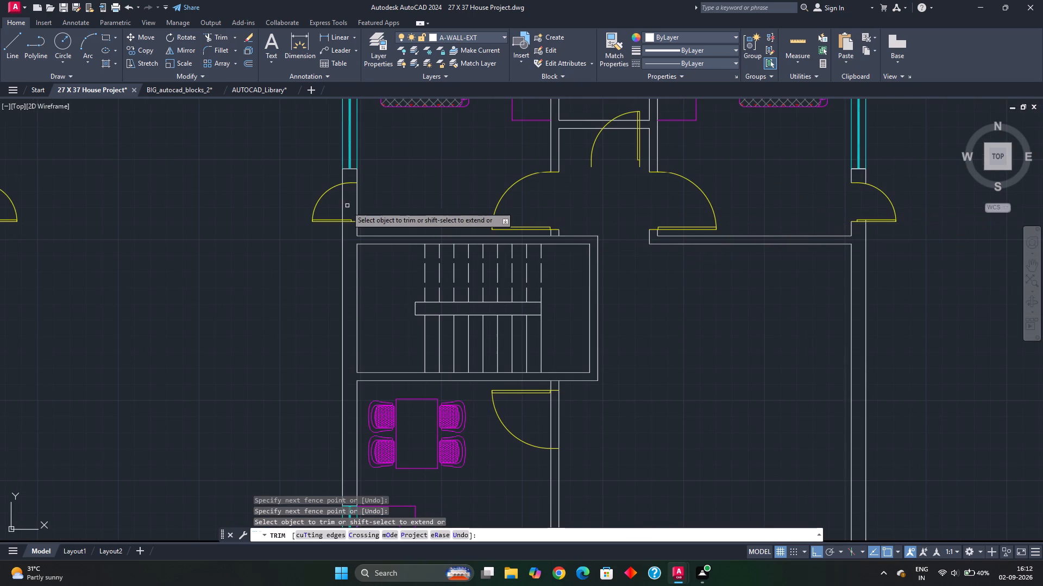
{"action": "left_click", "coordinate": [340, 206]}
{"action": "left_click", "coordinate": [356, 207]}
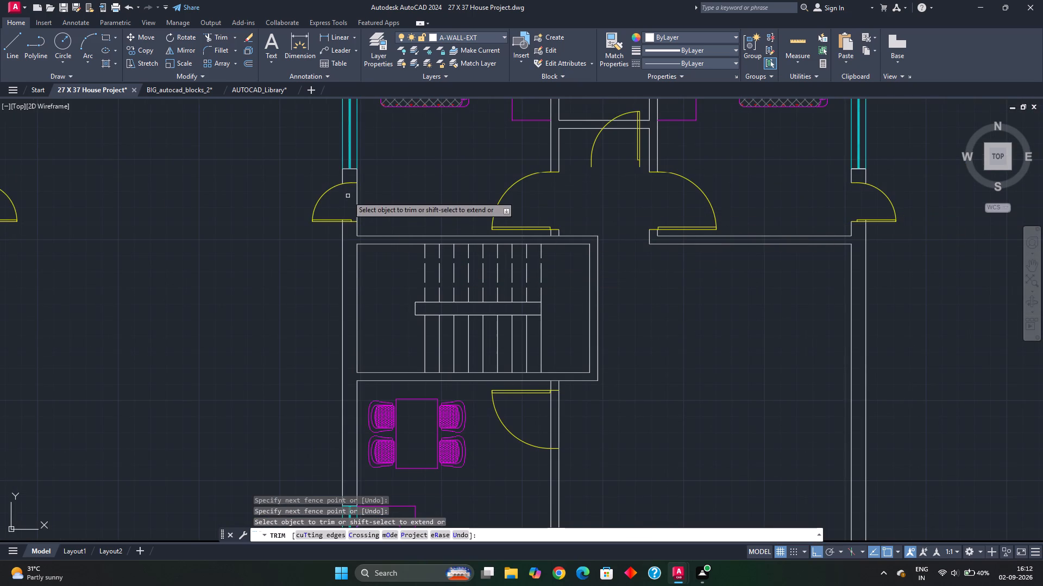
{"action": "left_click_drag", "start_coordinate": [351, 200], "coordinate": [369, 204]}
Trim both lines of the kitchen's east wall across the copied kitchen door's opening in the new layout.
{"action": "scroll", "coordinate": [425, 289], "scroll_direction": "down", "scroll_amount": 2}
{"action": "middle_click_drag", "start_coordinate": [431, 316], "coordinate": [427, 175]}
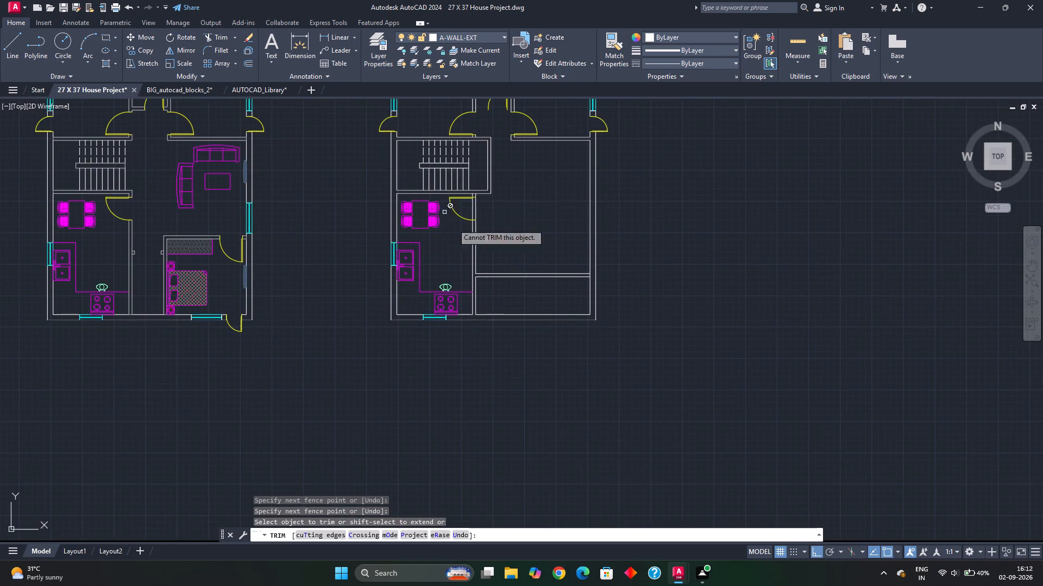
{"action": "scroll", "coordinate": [479, 232], "scroll_direction": "up", "scroll_amount": 2}
{"action": "left_click_drag", "start_coordinate": [450, 178], "coordinate": [457, 183]}
{"action": "left_click", "coordinate": [492, 186]}
{"action": "scroll", "coordinate": [483, 205], "scroll_direction": "down", "scroll_amount": 2}
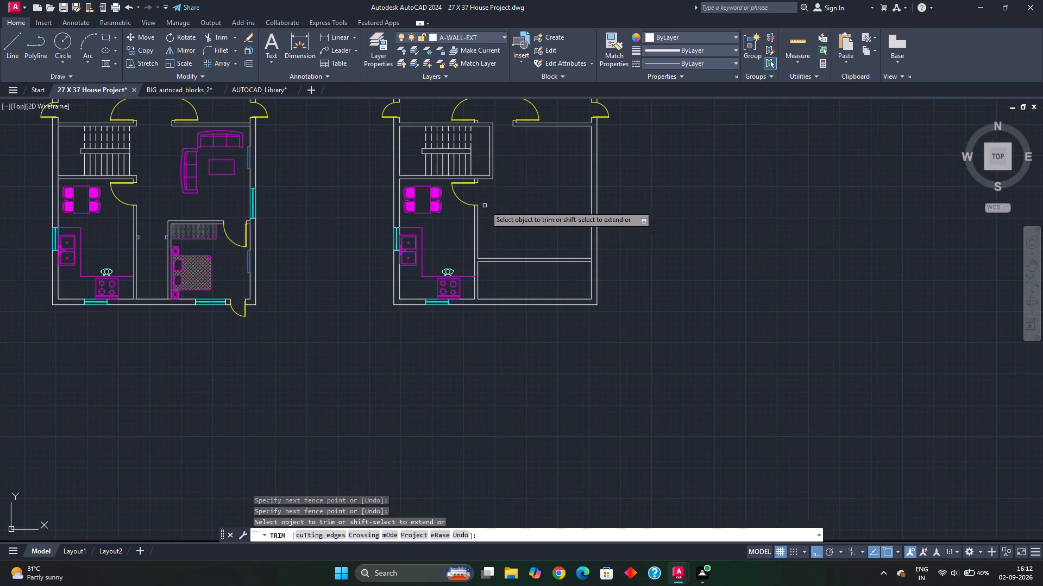
{"action": "middle_click_drag", "start_coordinate": [535, 165], "coordinate": [511, 285]}
{"action": "scroll", "coordinate": [473, 221], "scroll_direction": "up", "scroll_amount": 2}
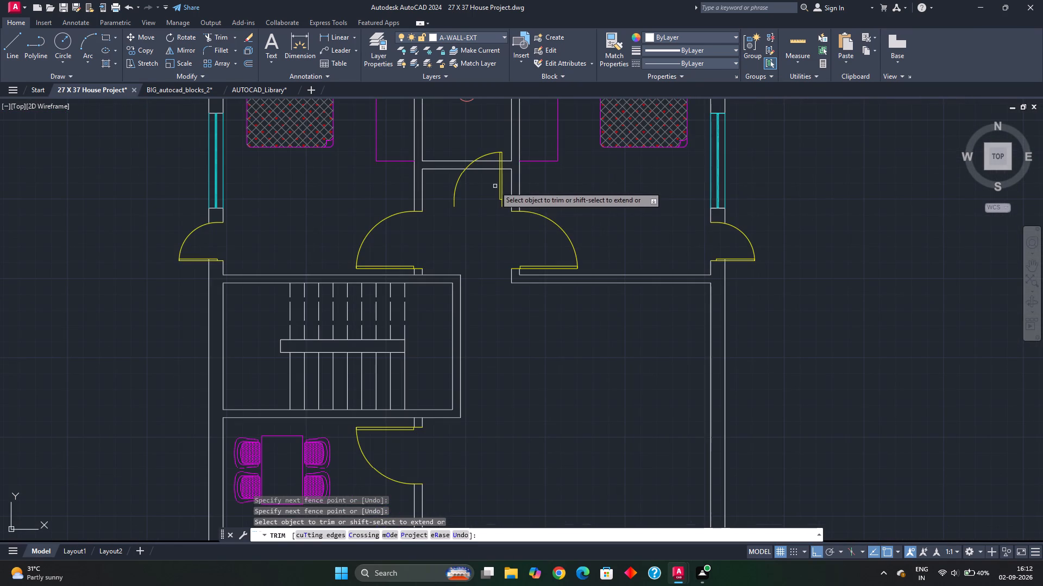
{"action": "key", "text": "Escape"}
{"action": "key", "text": "Escape"}
Move the copied toilet door about 2'-0" north so its hinge end sits on the south face of the toilet's south wall.
{"action": "left_click", "coordinate": [506, 190]}
{"action": "left_click", "coordinate": [493, 195]}
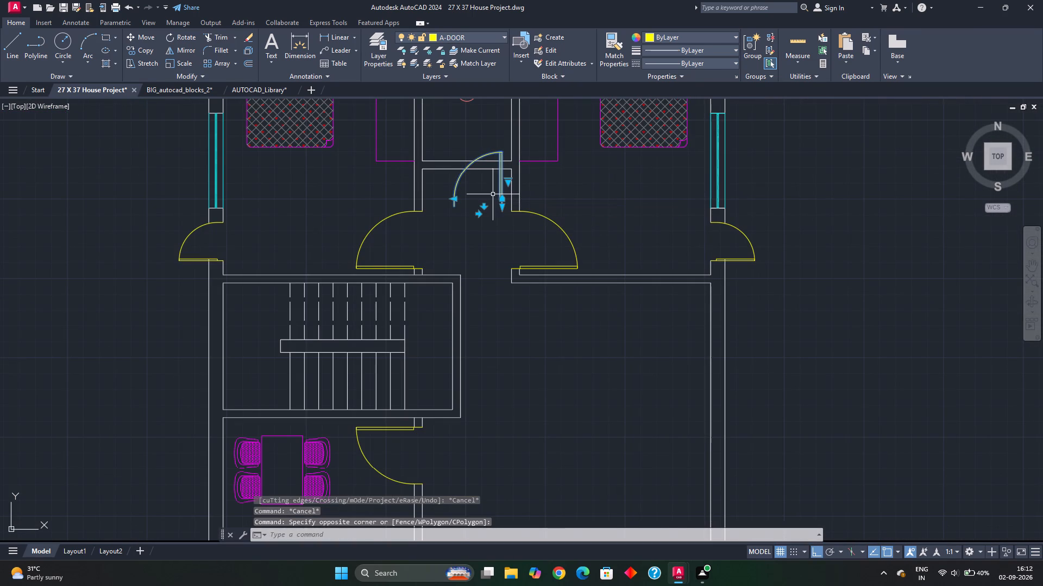
{"action": "key", "text": "m"}
{"action": "key", "text": "Return"}
{"action": "scroll", "coordinate": [493, 207], "scroll_direction": "up", "scroll_amount": 3}
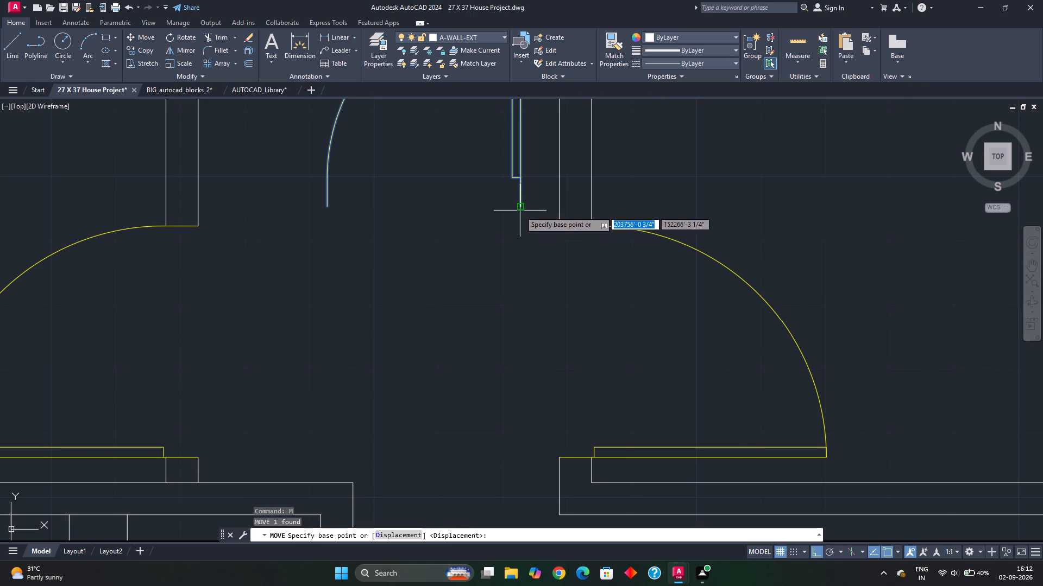
{"action": "left_click", "coordinate": [520, 209]}
{"action": "scroll", "coordinate": [517, 197], "scroll_direction": "down", "scroll_amount": 2}
{"action": "middle_click_drag", "start_coordinate": [515, 202], "coordinate": [520, 263]}
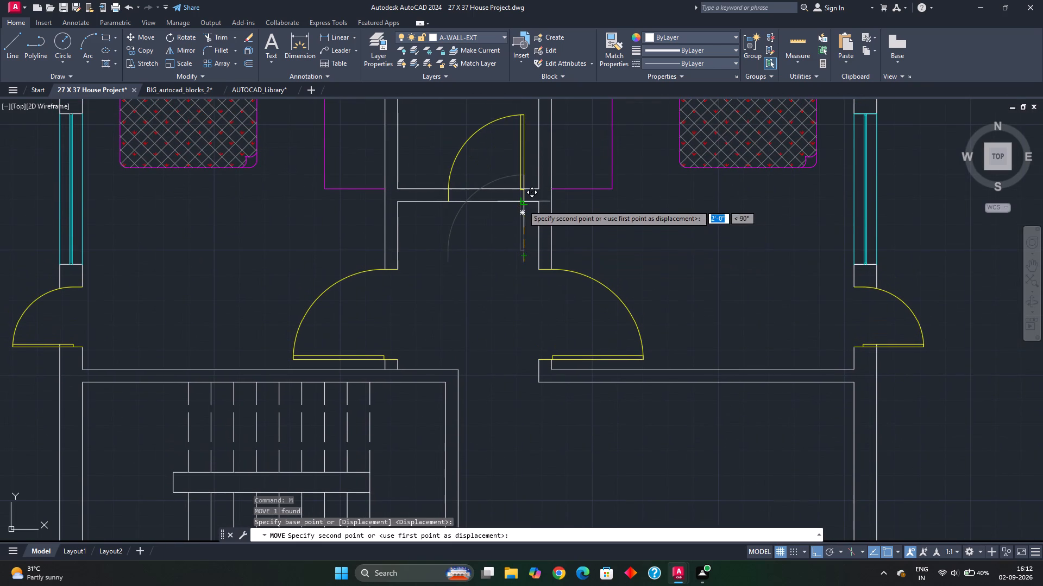
{"action": "left_click", "coordinate": [523, 203]}
{"action": "key", "text": "Escape"}
{"action": "key", "text": "Escape"}
Trim both lines of the toilet's south wall across the toilet door's opening in the new layout.
{"action": "key", "text": "t"}
{"action": "key", "text": "r"}
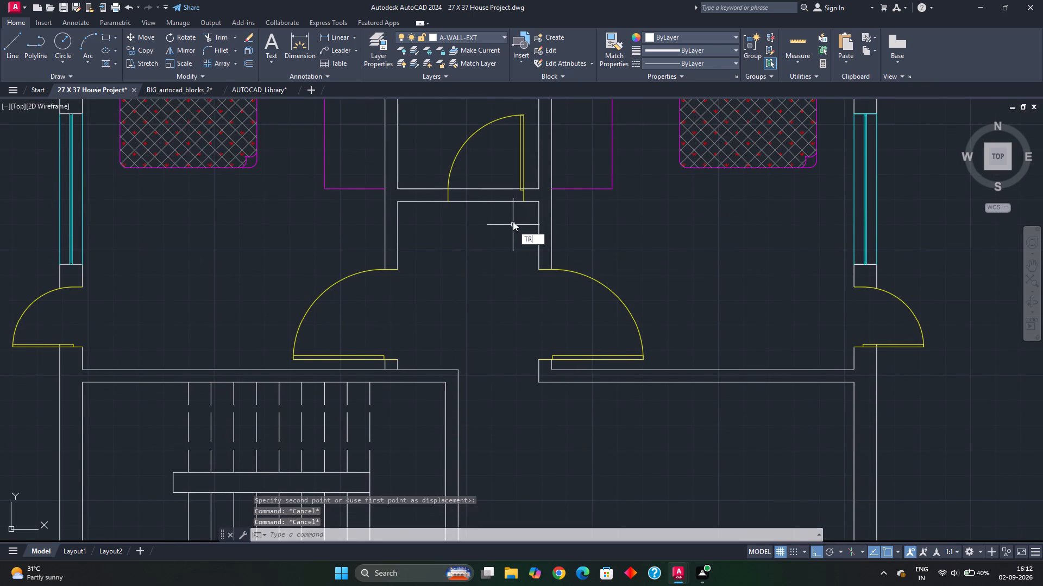
{"action": "key", "text": "space"}
{"action": "left_click_drag", "start_coordinate": [498, 166], "coordinate": [498, 176]}
{"action": "left_click", "coordinate": [484, 238]}
{"action": "scroll", "coordinate": [500, 263], "scroll_direction": "down", "scroll_amount": 1}
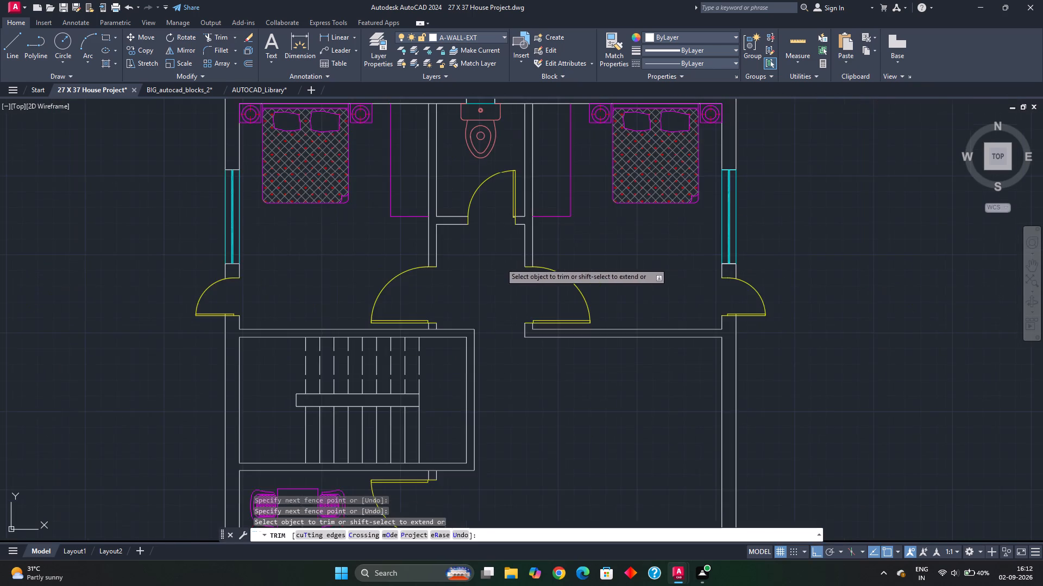
{"action": "key", "text": "Escape"}
Copy the furnished plan's two sofas and coffee table into the new layout's living room, with Ortho off for free placement.
{"action": "scroll", "coordinate": [499, 264], "scroll_direction": "down", "scroll_amount": 2}
{"action": "middle_click_drag", "start_coordinate": [495, 281], "coordinate": [492, 237]}
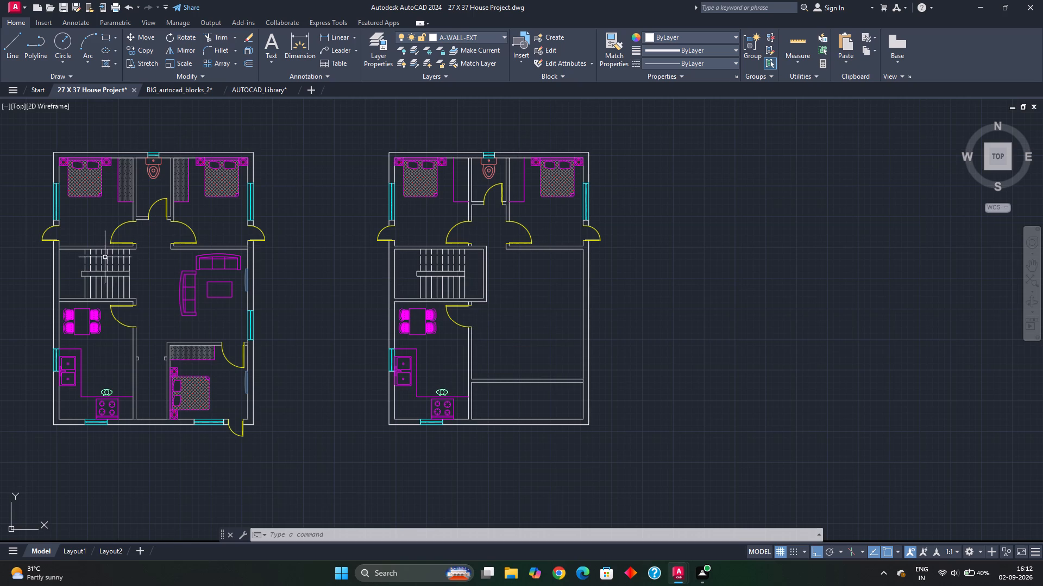
{"action": "scroll", "coordinate": [142, 286], "scroll_direction": "up", "scroll_amount": 1}
{"action": "left_click", "coordinate": [191, 232]}
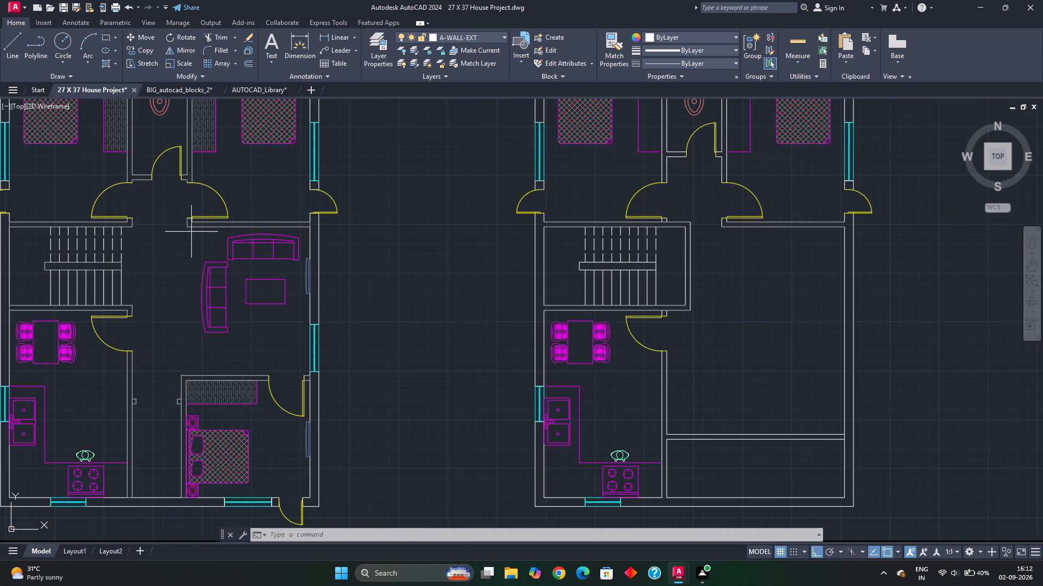
{"action": "left_click", "coordinate": [303, 336]}
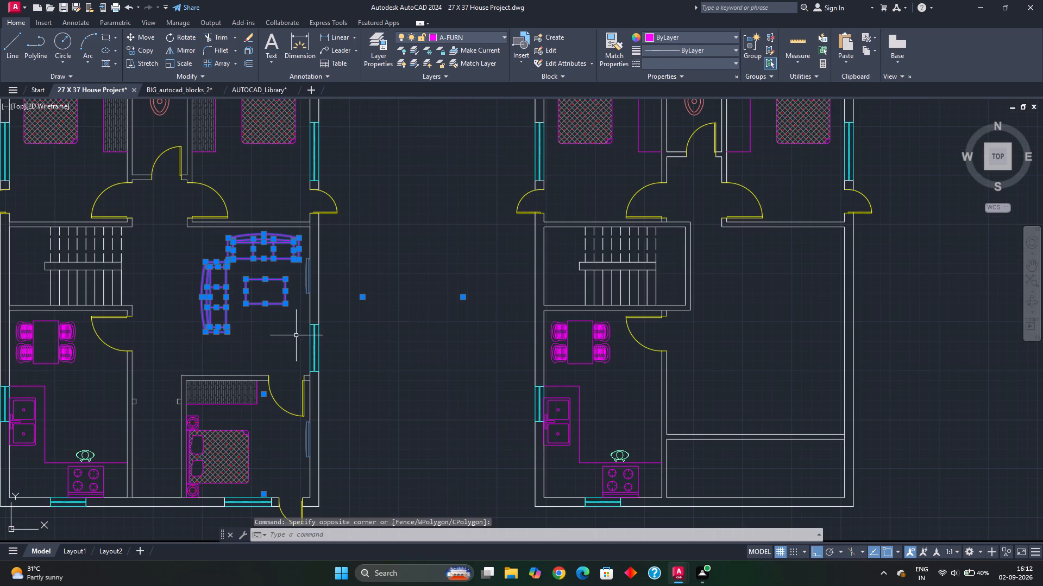
{"action": "type", "text": "CO"}
{"action": "key", "text": "Return"}
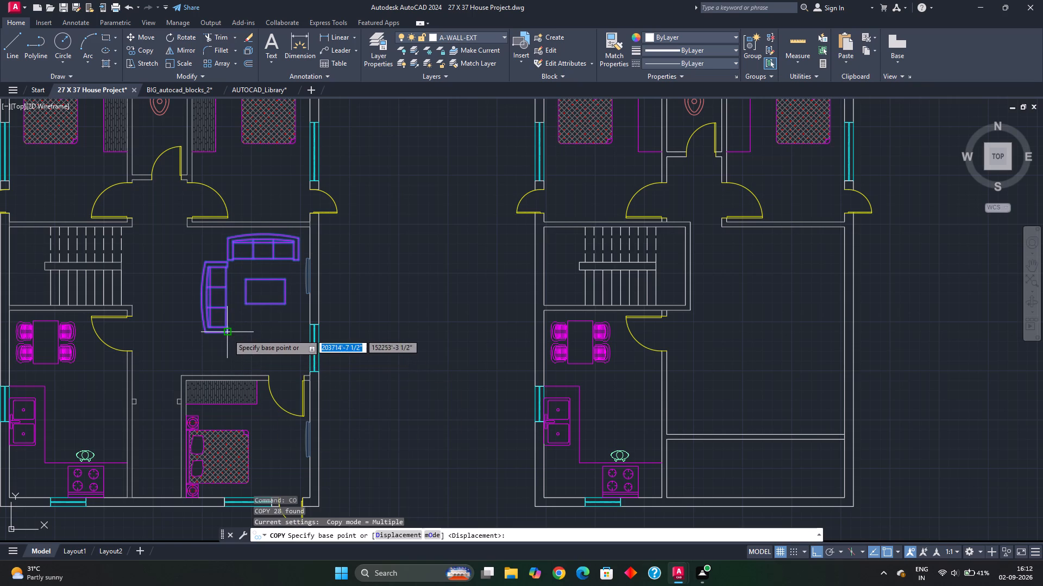
{"action": "left_click", "coordinate": [228, 333]}
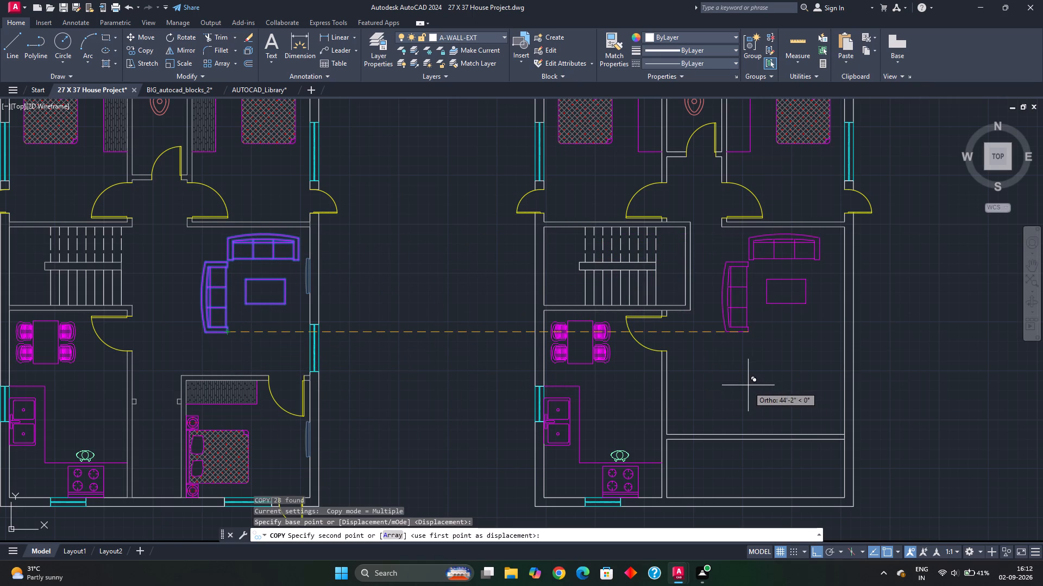
{"action": "key", "text": "F8"}
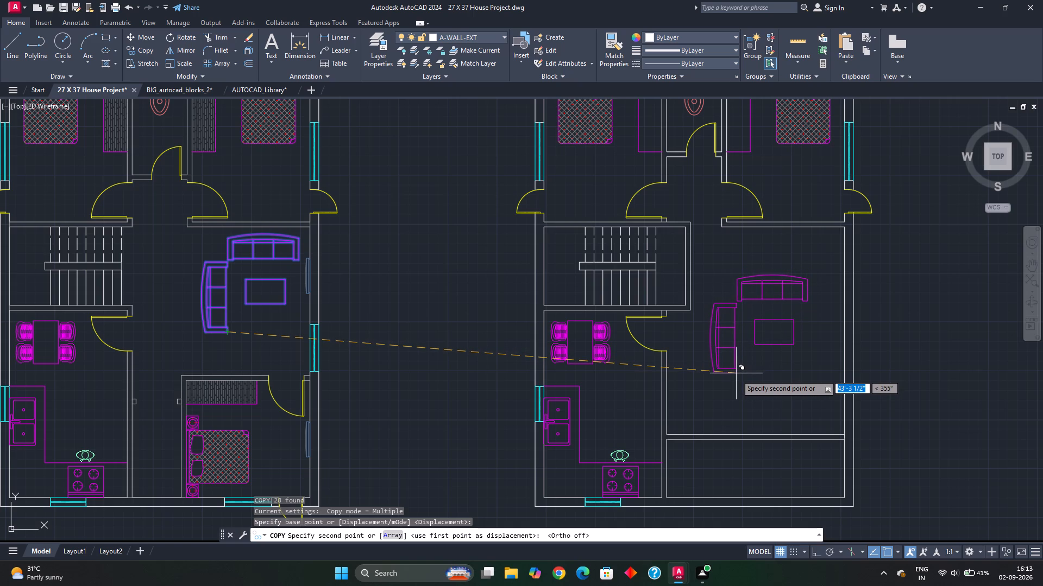
{"action": "left_click", "coordinate": [736, 376]}
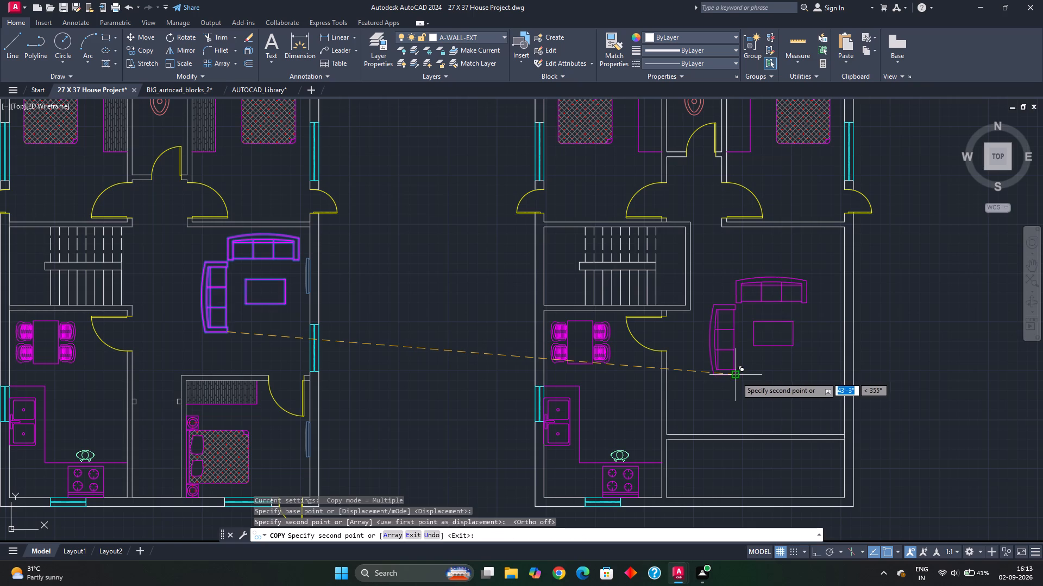
{"action": "middle_click_drag", "start_coordinate": [786, 416], "coordinate": [689, 368]}
{"action": "scroll", "coordinate": [786, 416], "scroll_direction": "down", "scroll_amount": 1}
{"action": "key", "text": "Escape"}
Mirror the copied north sofa about the coffee table's horizontal centreline, keeping the source sofa.
{"action": "scroll", "coordinate": [695, 331], "scroll_direction": "up", "scroll_amount": 1}
{"action": "middle_click_drag", "start_coordinate": [695, 331], "coordinate": [651, 345]}
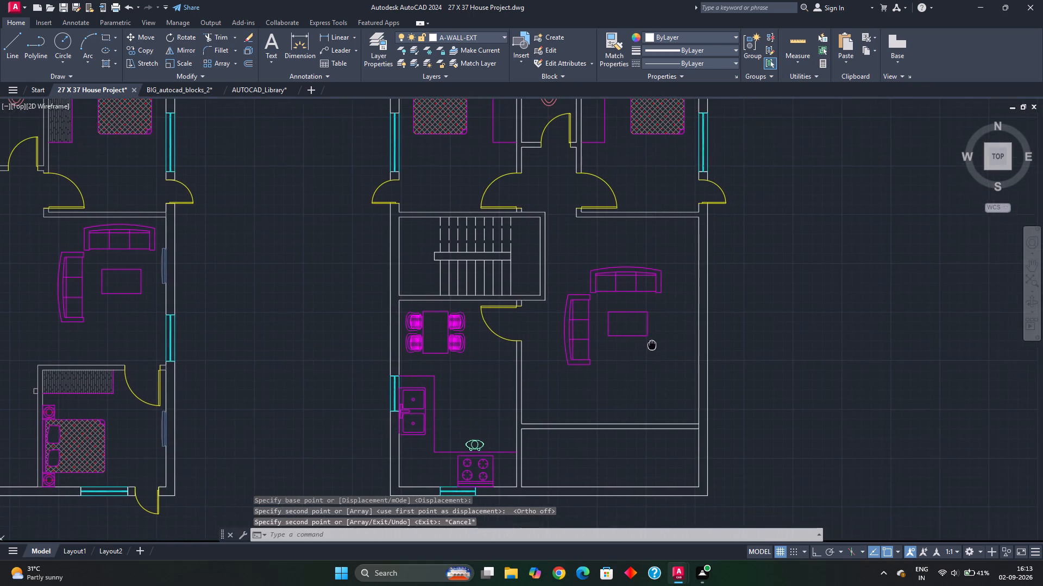
{"action": "middle_click_drag", "start_coordinate": [651, 345], "coordinate": [650, 345]}
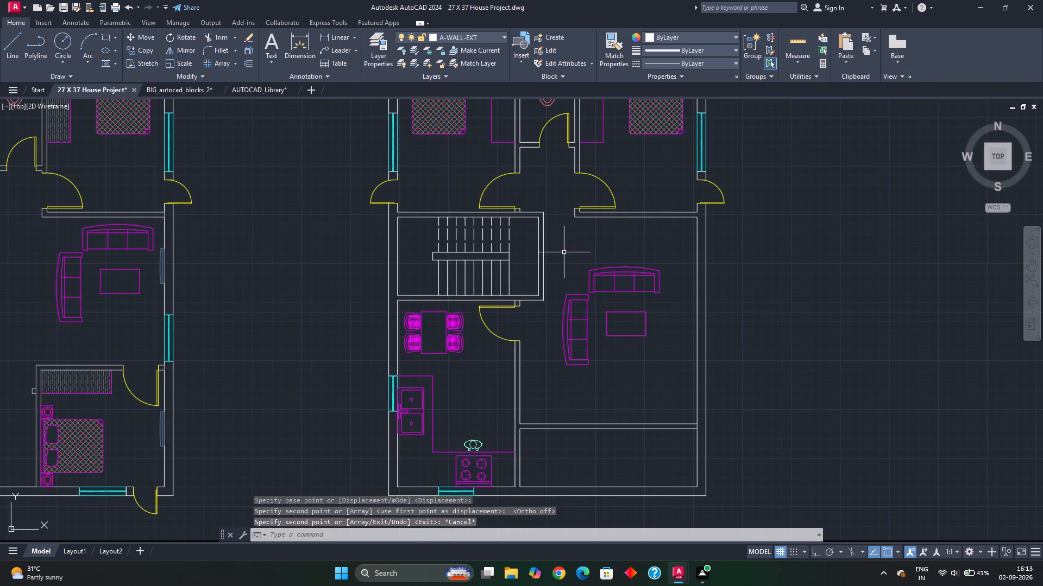
{"action": "left_click", "coordinate": [568, 254]}
{"action": "left_click", "coordinate": [665, 297]}
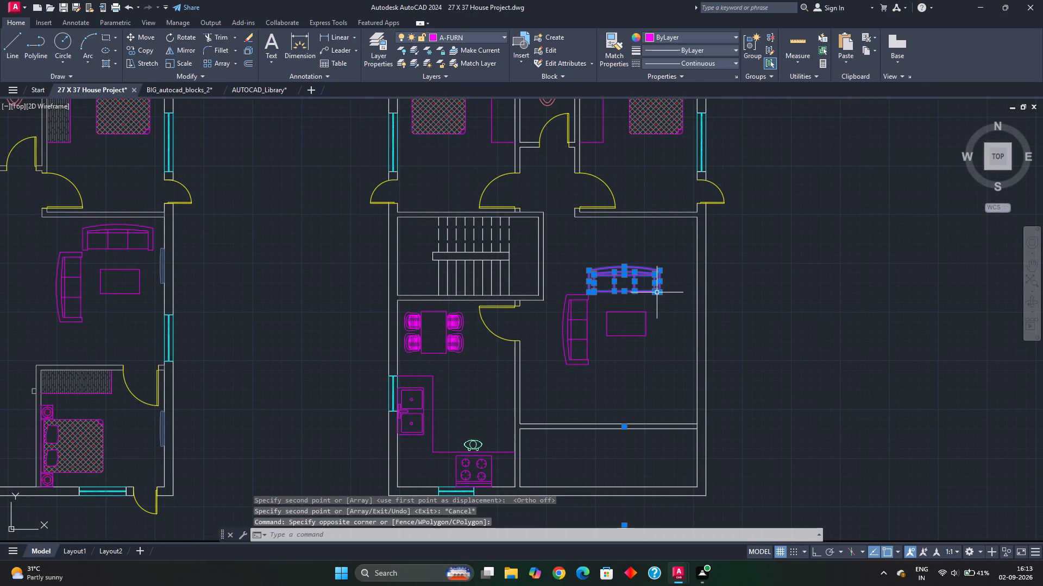
{"action": "key", "text": "m"}
{"action": "key", "text": "i"}
{"action": "key", "text": "Return"}
{"action": "left_click", "coordinate": [648, 326]}
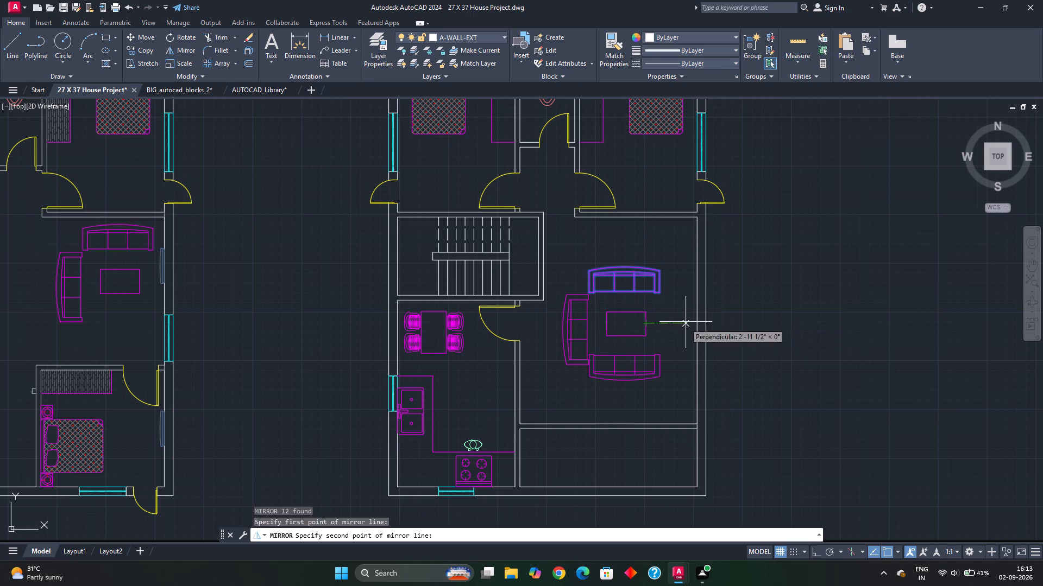
{"action": "left_click", "coordinate": [707, 322]}
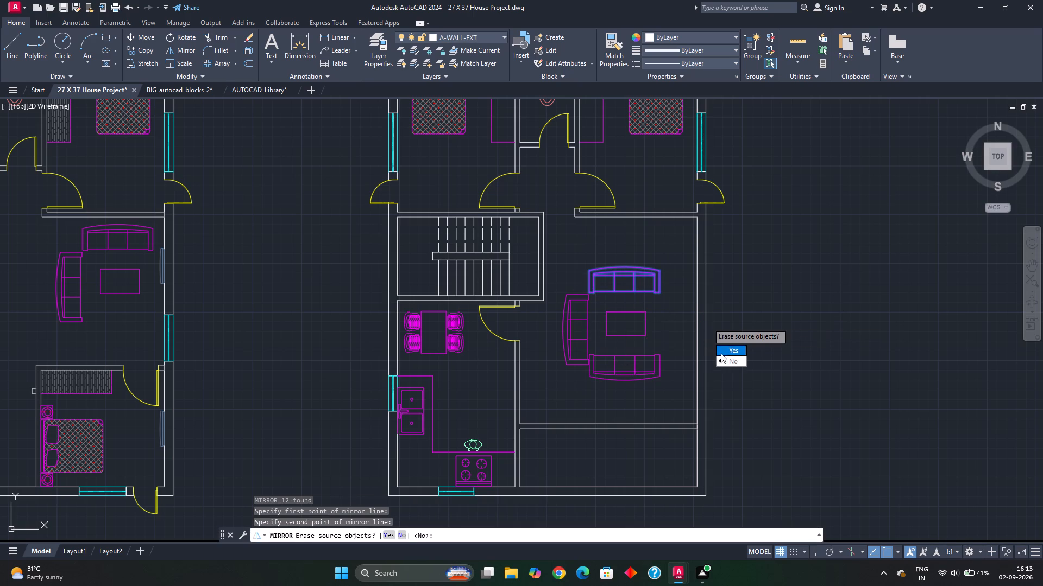
{"action": "left_click_drag", "start_coordinate": [728, 361], "coordinate": [707, 322]}
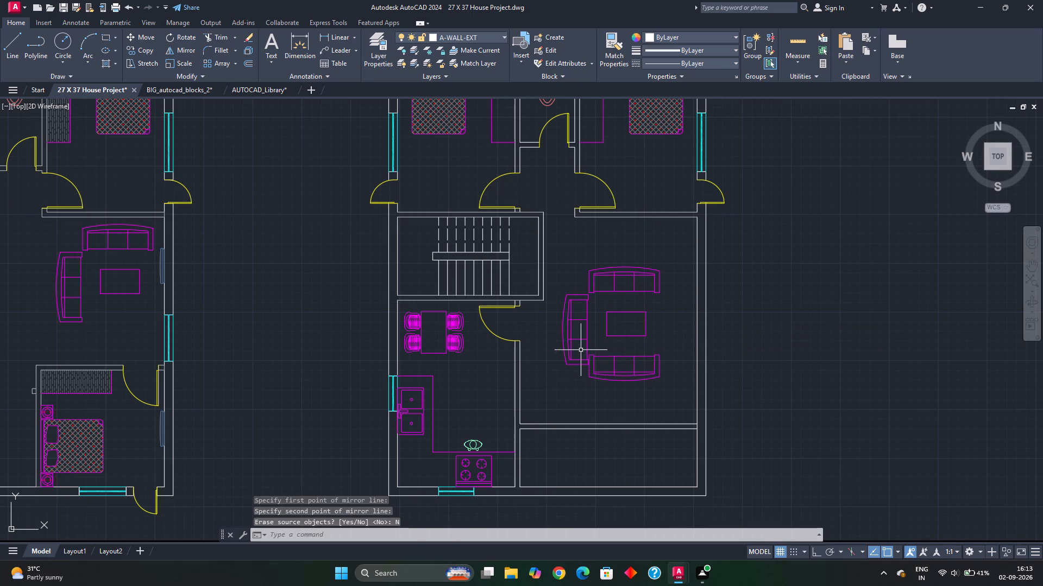
Move the mirrored sofa about 1'-5 3/4" south, away from the coffee table.
{"action": "left_click", "coordinate": [581, 351]}
{"action": "left_click", "coordinate": [670, 396]}
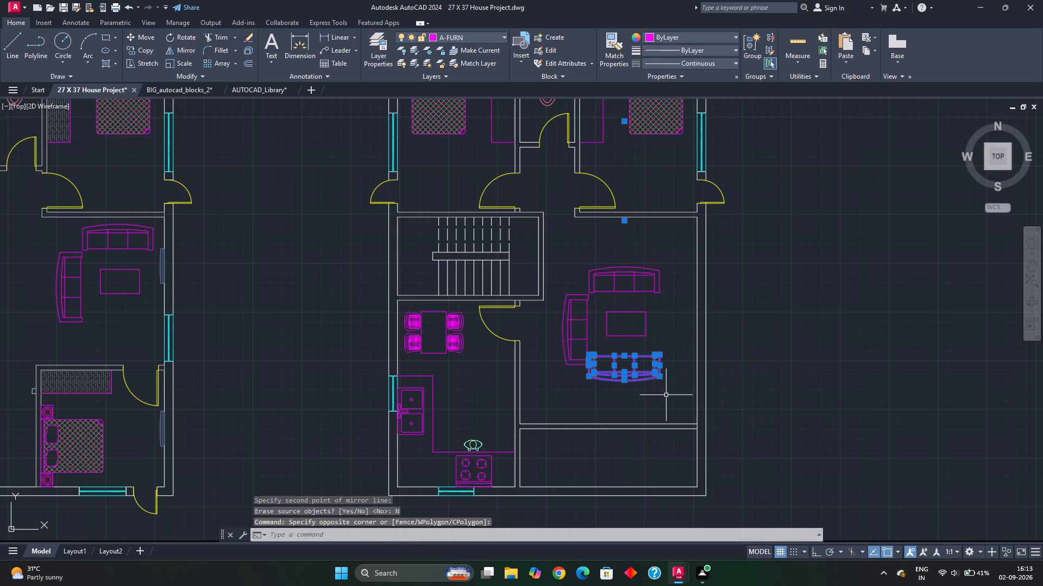
{"action": "key", "text": "m"}
{"action": "key", "text": "Return"}
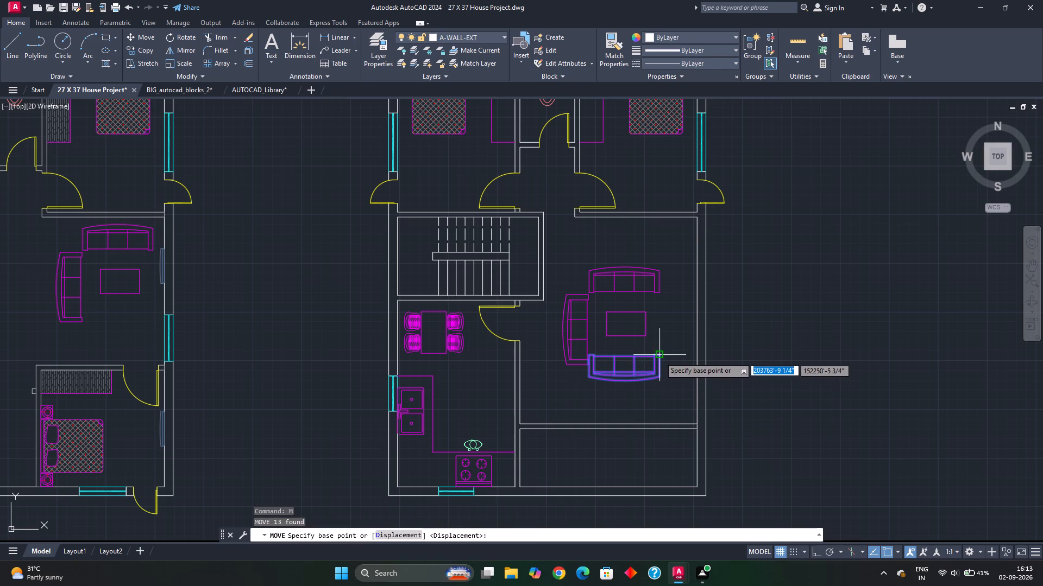
{"action": "left_click", "coordinate": [659, 356]}
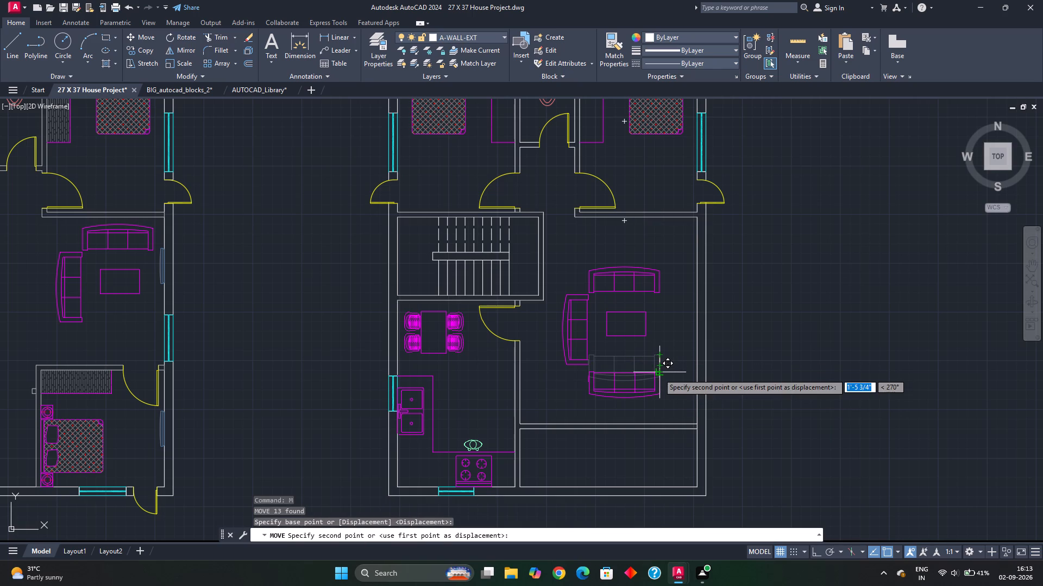
{"action": "left_click", "coordinate": [658, 373]}
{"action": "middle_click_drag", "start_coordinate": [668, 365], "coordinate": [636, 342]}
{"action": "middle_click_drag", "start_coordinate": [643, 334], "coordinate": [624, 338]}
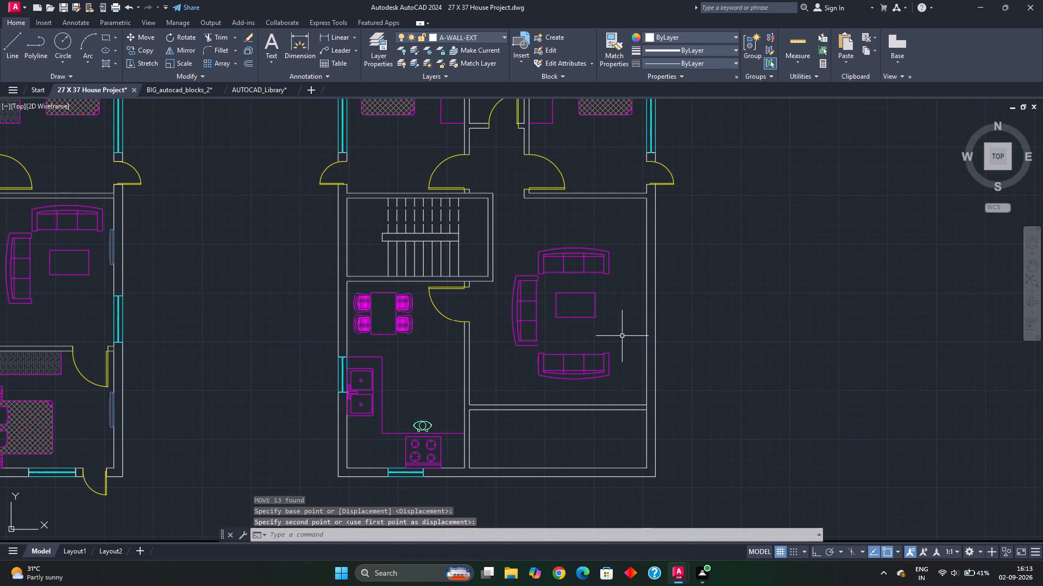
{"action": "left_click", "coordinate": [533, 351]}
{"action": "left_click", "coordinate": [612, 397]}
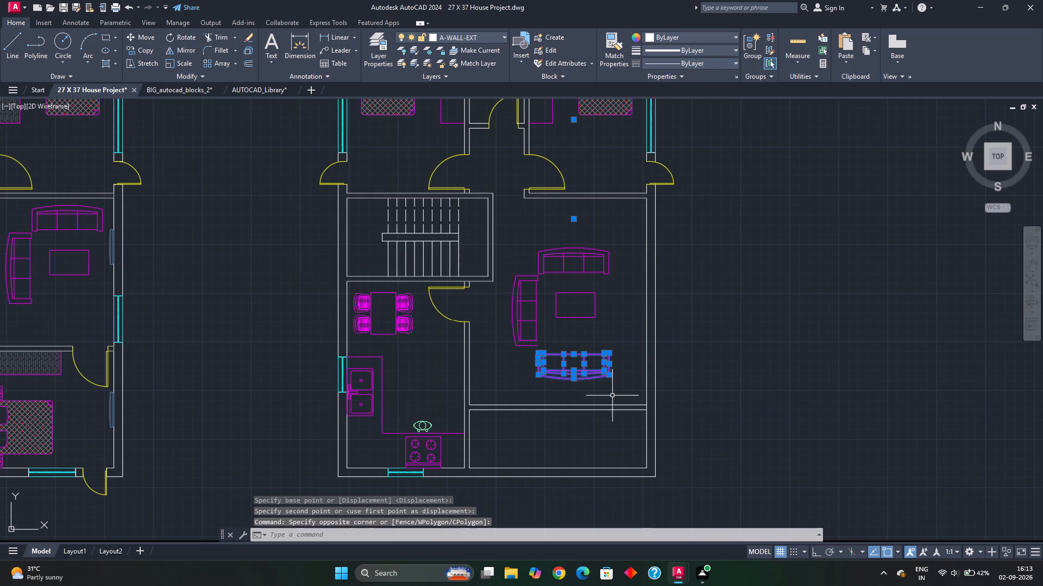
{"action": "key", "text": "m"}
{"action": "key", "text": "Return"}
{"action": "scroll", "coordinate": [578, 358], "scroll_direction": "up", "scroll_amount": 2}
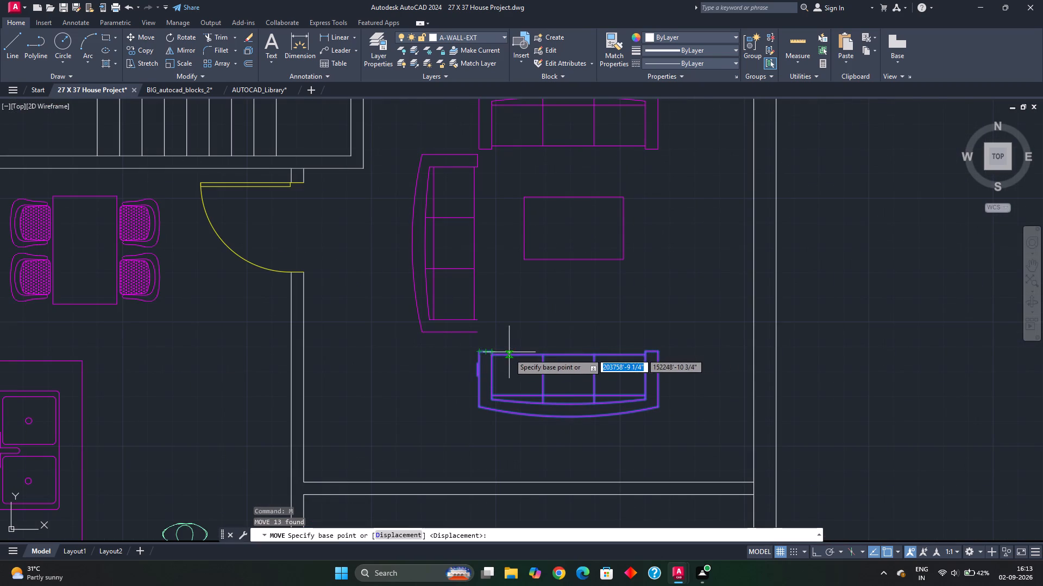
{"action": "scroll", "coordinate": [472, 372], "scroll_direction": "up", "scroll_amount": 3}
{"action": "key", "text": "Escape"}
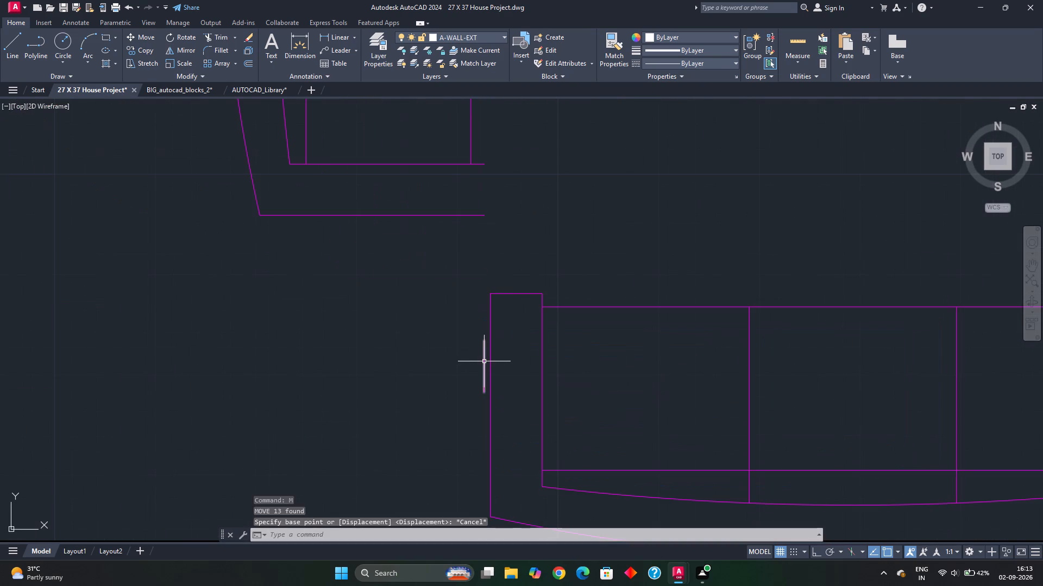
Move the stray short line beside the south sofa back to the open end of the west sofa's south armrest.
{"action": "left_click", "coordinate": [485, 362]}
{"action": "key", "text": "m"}
{"action": "key", "text": "Return"}
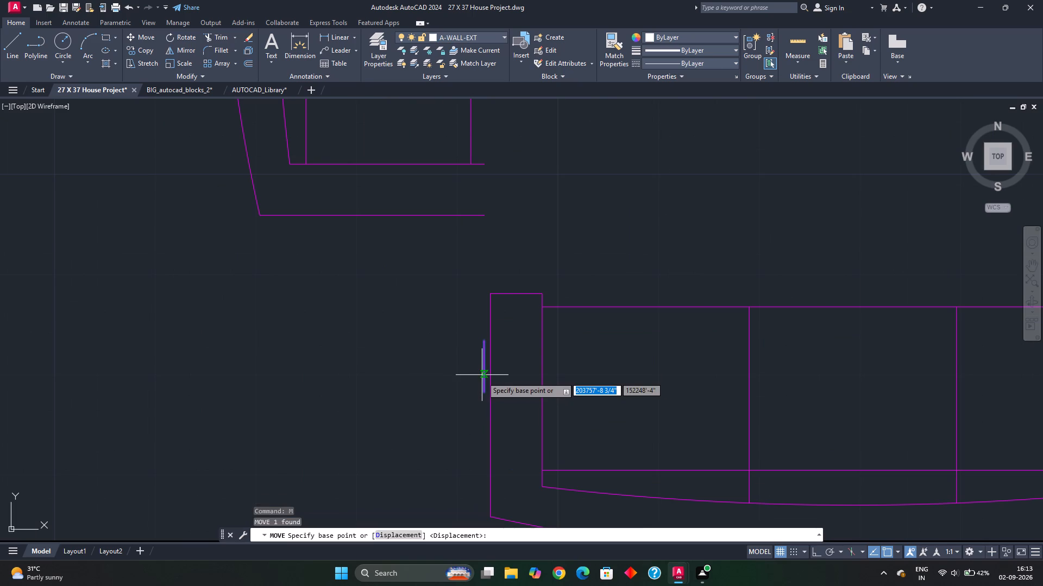
{"action": "left_click", "coordinate": [483, 394]}
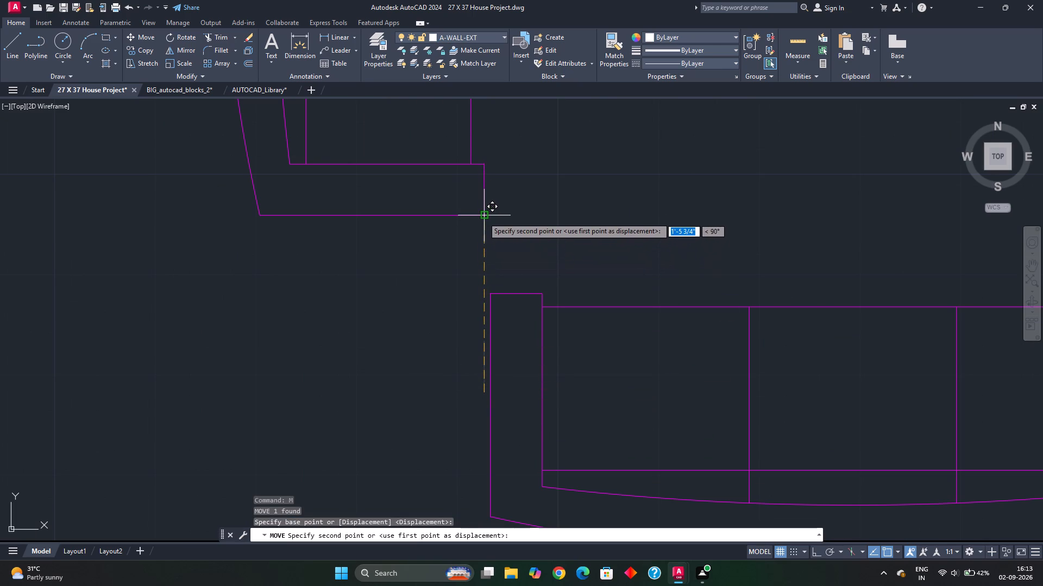
{"action": "left_click", "coordinate": [483, 215]}
{"action": "key", "text": "Escape"}
Move the whole south sofa slightly north, closer to the west sofa and coffee table.
{"action": "left_click", "coordinate": [472, 287]}
{"action": "scroll", "coordinate": [513, 374], "scroll_direction": "down", "scroll_amount": 3}
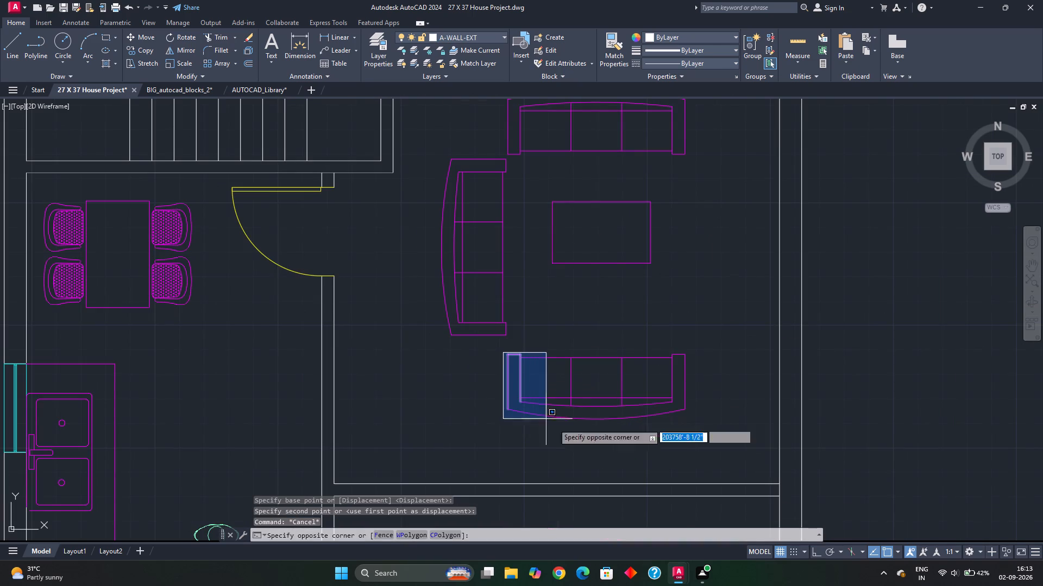
{"action": "left_click", "coordinate": [699, 441]}
{"action": "key", "text": "m"}
{"action": "key", "text": "Return"}
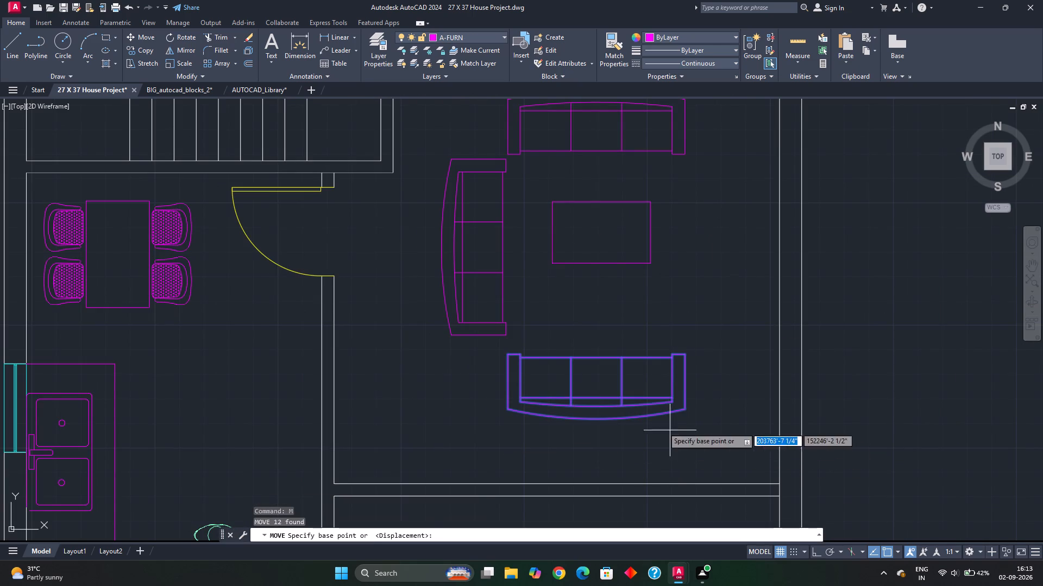
{"action": "left_click", "coordinate": [513, 354]}
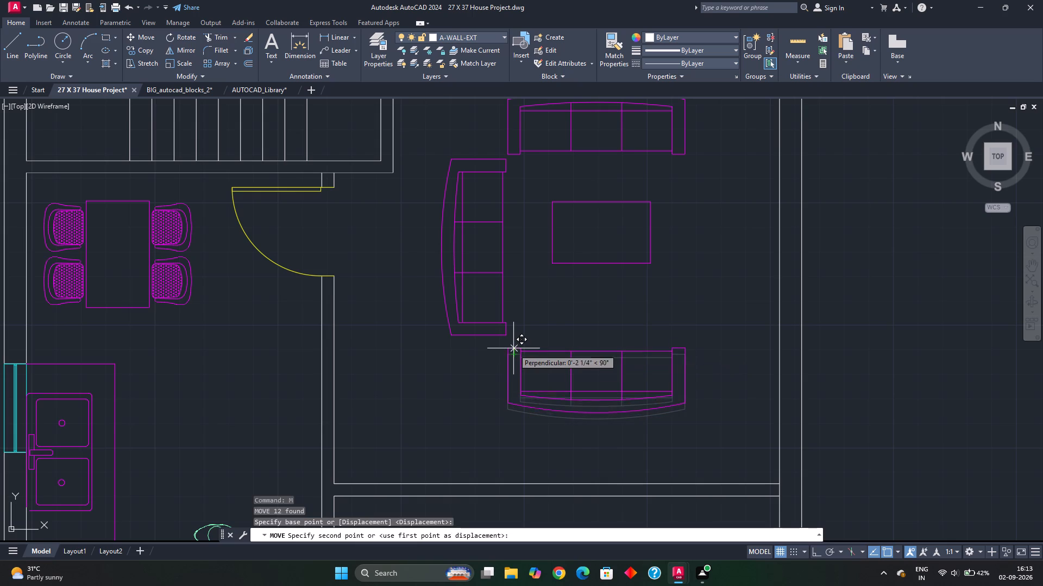
{"action": "left_click", "coordinate": [513, 343]}
{"action": "scroll", "coordinate": [577, 382], "scroll_direction": "down", "scroll_amount": 1}
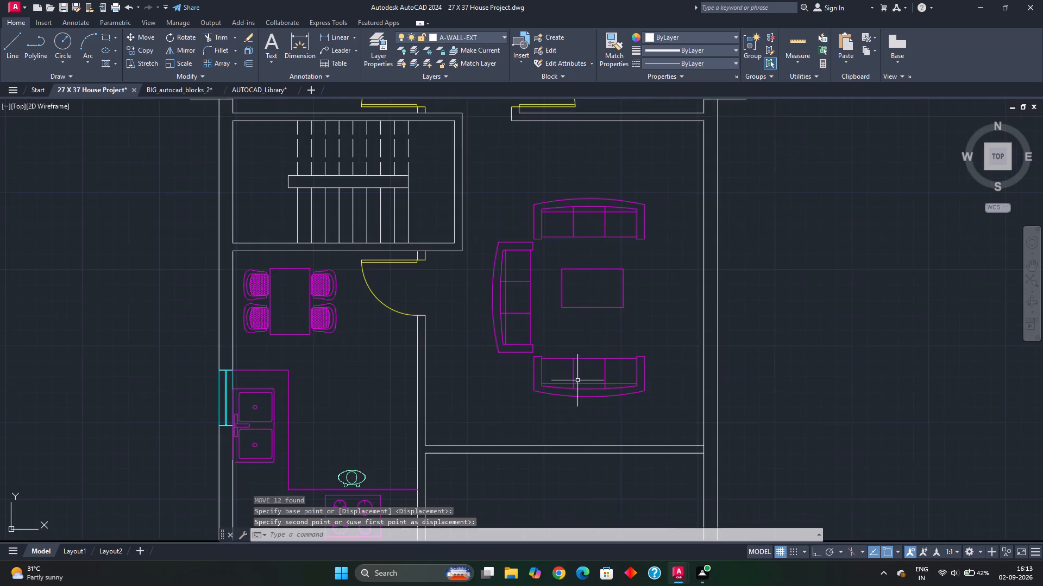
{"action": "middle_click_drag", "start_coordinate": [589, 381], "coordinate": [555, 350]}
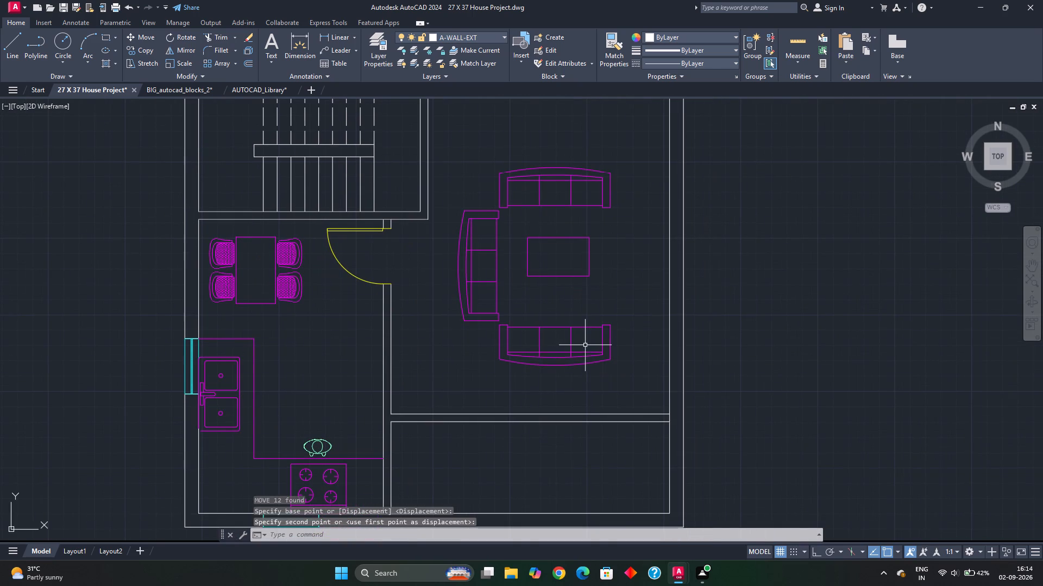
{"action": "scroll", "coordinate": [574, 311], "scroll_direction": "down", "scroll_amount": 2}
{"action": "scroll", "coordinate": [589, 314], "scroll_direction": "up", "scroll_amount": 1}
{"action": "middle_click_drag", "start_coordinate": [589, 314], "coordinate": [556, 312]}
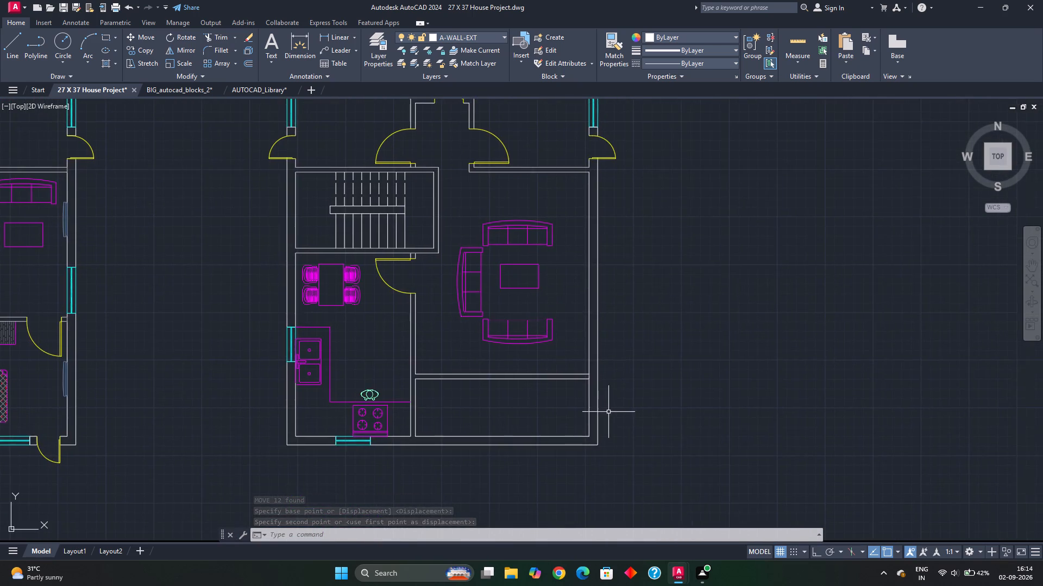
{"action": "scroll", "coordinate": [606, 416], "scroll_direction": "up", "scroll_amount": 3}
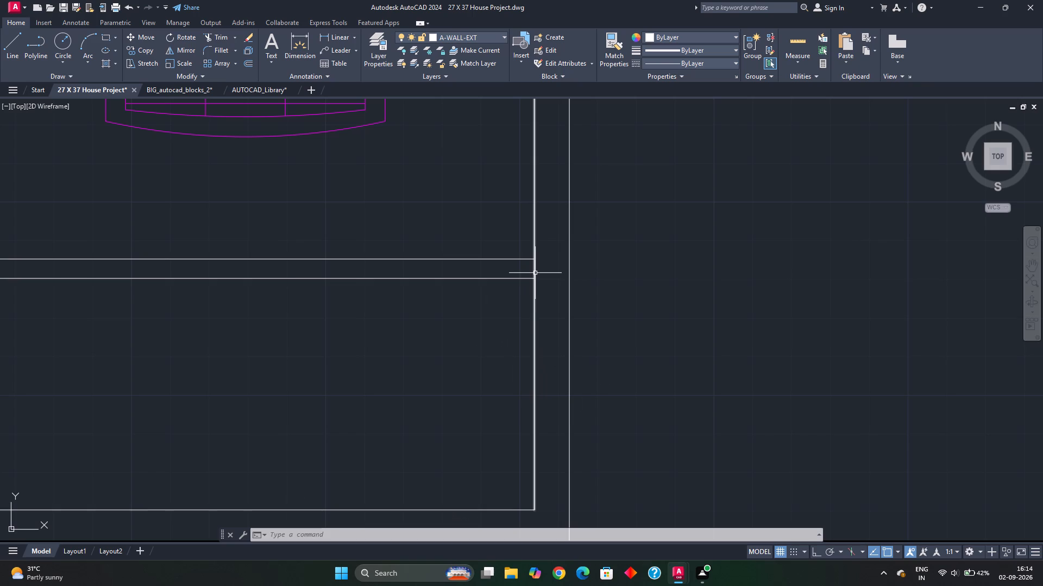
Trim the east wall's inner line between the two faces of the partition south of the living room.
{"action": "type", "text": "TR"}
{"action": "key", "text": "space"}
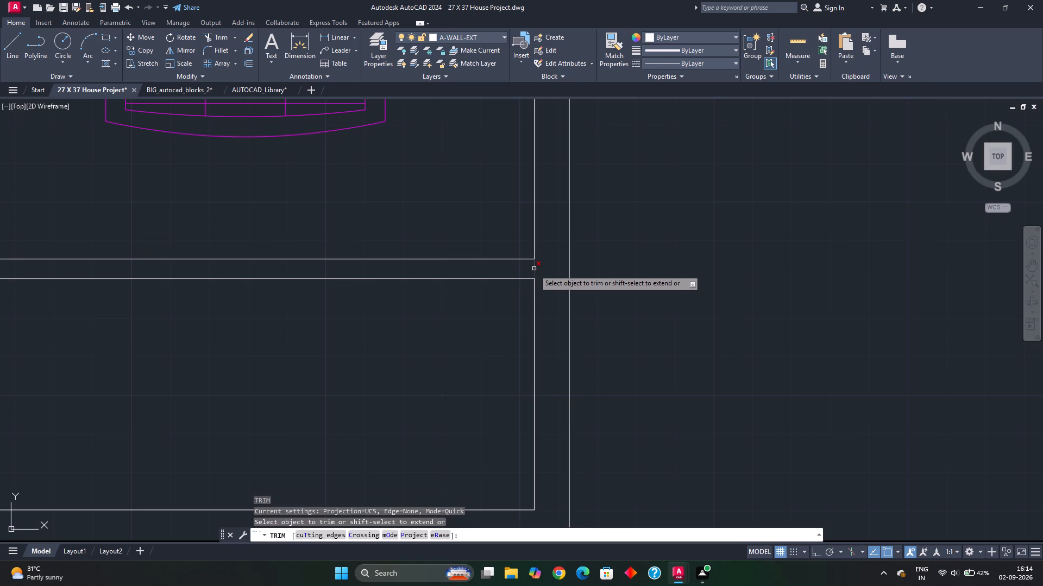
{"action": "left_click", "coordinate": [534, 269]}
{"action": "scroll", "coordinate": [537, 276], "scroll_direction": "down", "scroll_amount": 2}
{"action": "key", "text": "Escape"}
Copy the wall-mounted TV from the furnished plan's south bedroom to the new living room's east wall, facing the coffee table.
{"action": "scroll", "coordinate": [532, 228], "scroll_direction": "down", "scroll_amount": 1}
{"action": "middle_click_drag", "start_coordinate": [525, 237], "coordinate": [525, 295]}
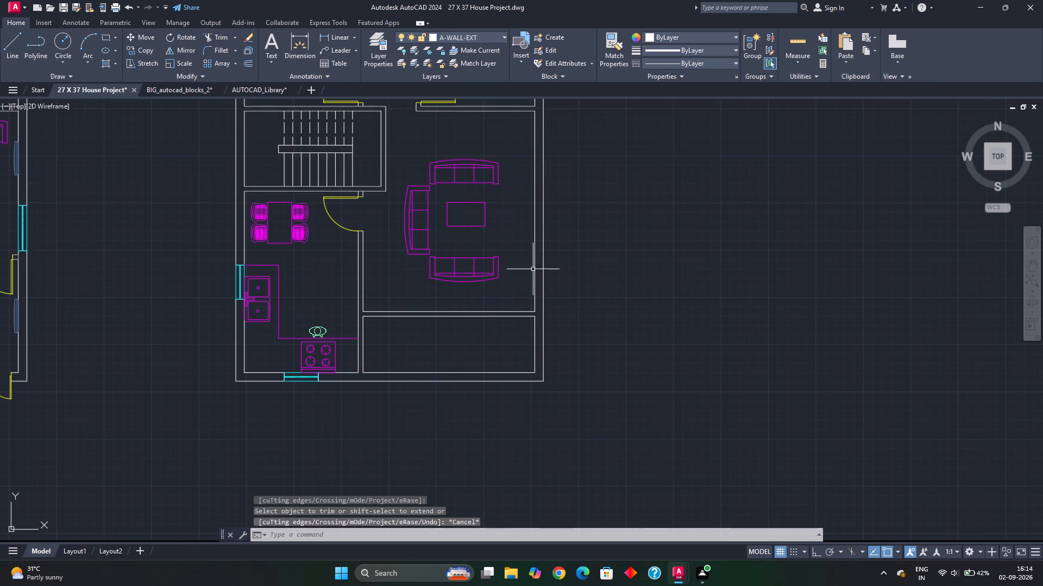
{"action": "middle_click_drag", "start_coordinate": [532, 251], "coordinate": [538, 292]}
{"action": "middle_click_drag", "start_coordinate": [521, 262], "coordinate": [580, 254]}
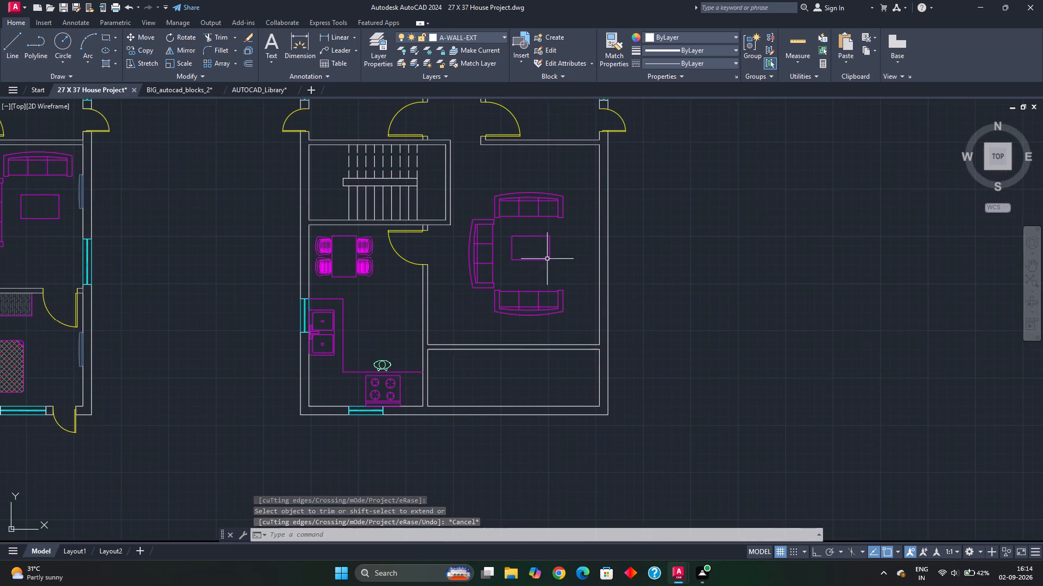
{"action": "scroll", "coordinate": [140, 233], "scroll_direction": "down", "scroll_amount": 1}
{"action": "middle_click_drag", "start_coordinate": [173, 274], "coordinate": [362, 202]}
{"action": "scroll", "coordinate": [350, 219], "scroll_direction": "up", "scroll_amount": 2}
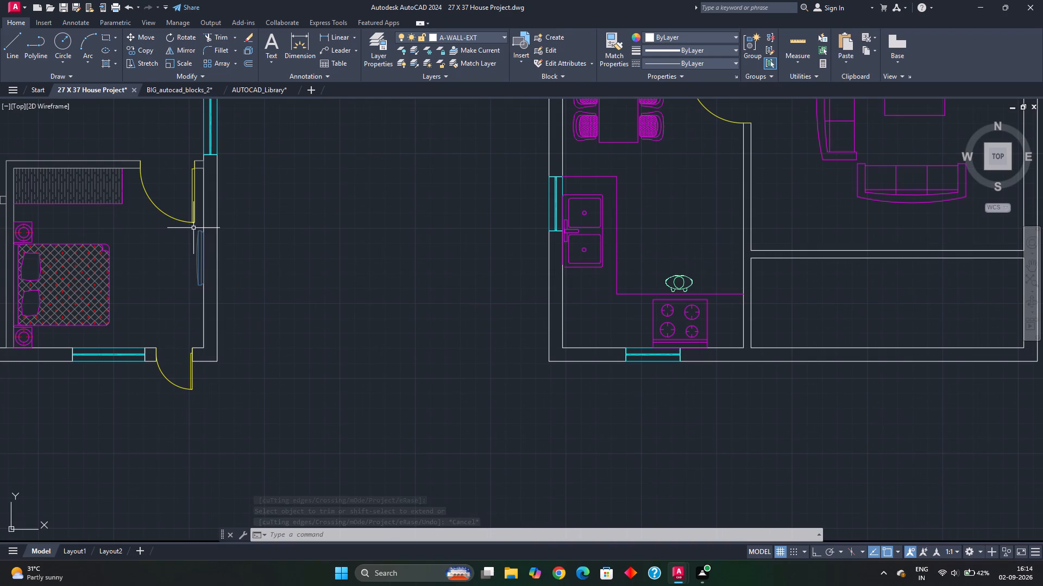
{"action": "left_click", "coordinate": [199, 246]}
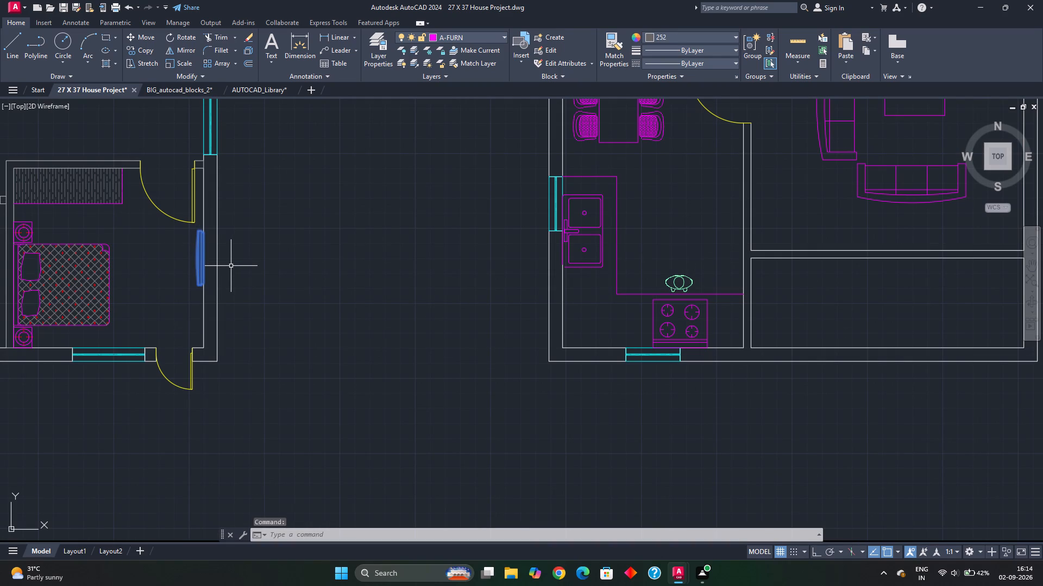
{"action": "type", "text": "CO"}
{"action": "key", "text": "Return"}
{"action": "scroll", "coordinate": [210, 266], "scroll_direction": "up", "scroll_amount": 1}
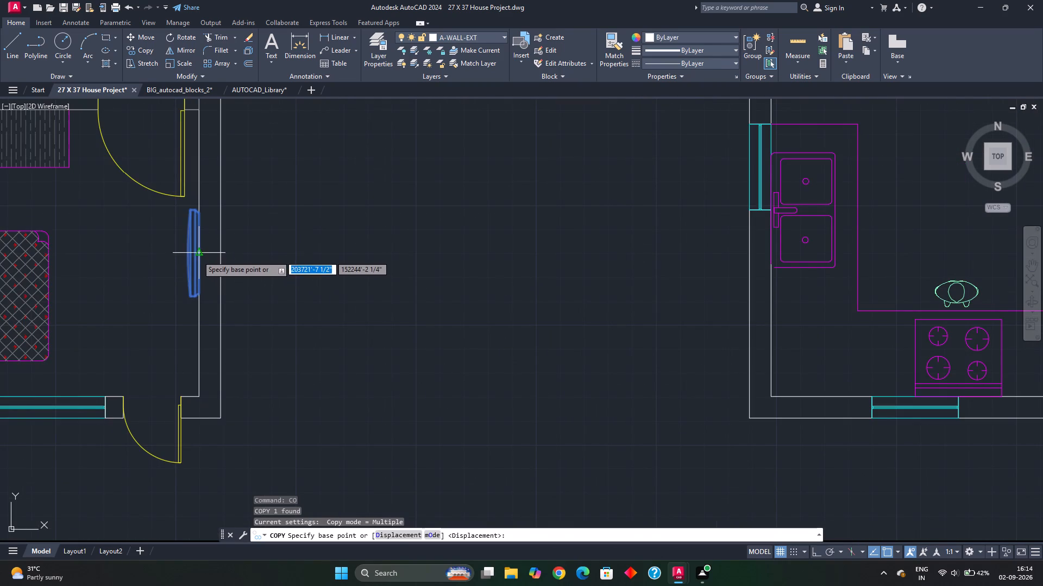
{"action": "left_click", "coordinate": [198, 252]}
{"action": "scroll", "coordinate": [390, 260], "scroll_direction": "down", "scroll_amount": 2}
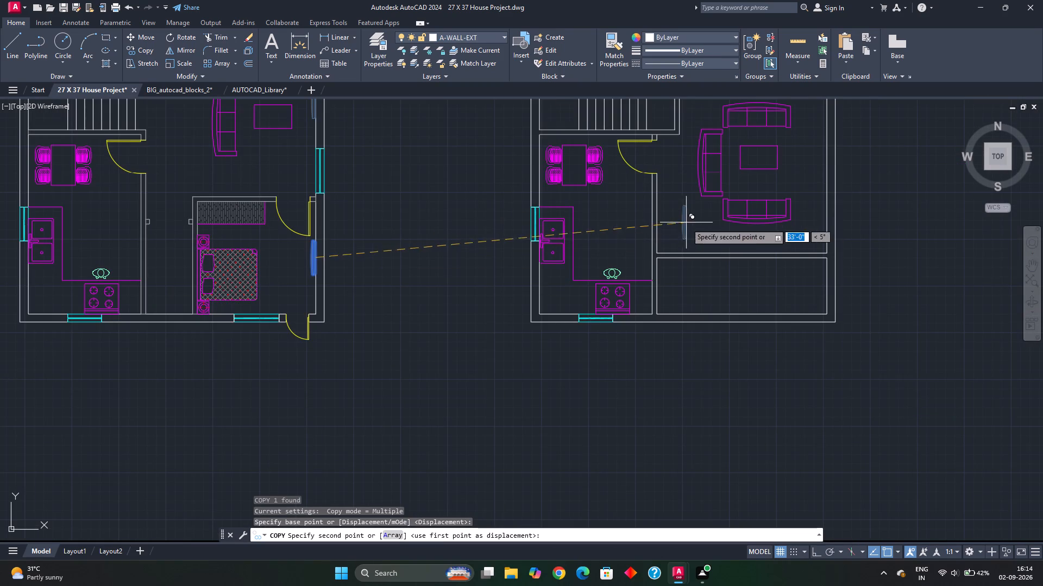
{"action": "middle_click_drag", "start_coordinate": [686, 224], "coordinate": [336, 302]}
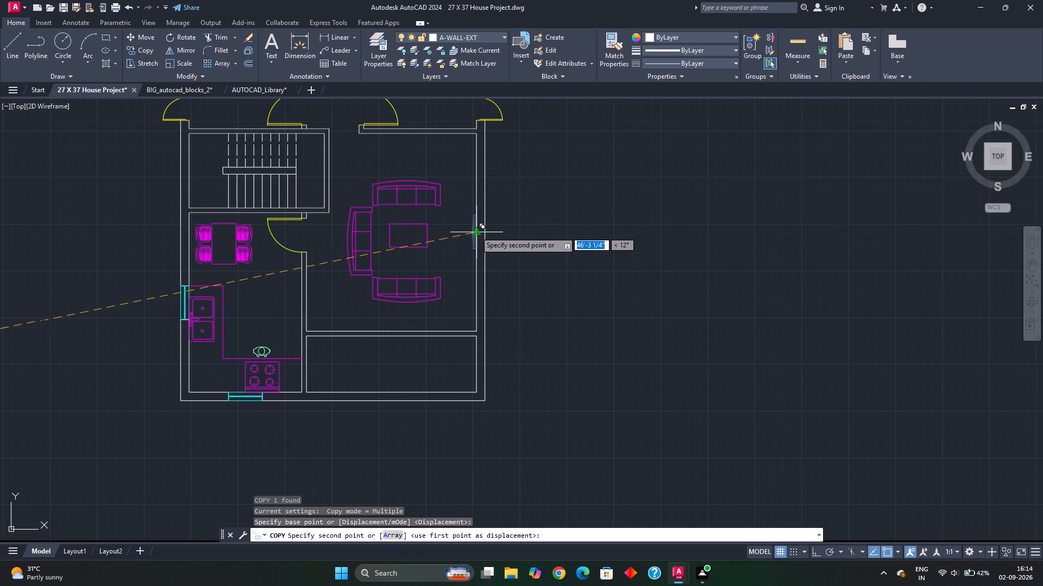
{"action": "left_click", "coordinate": [476, 232]}
{"action": "key", "text": "Escape"}
Draw a short line across the east wall's thickness, in line with the north face of the living room's south partition.
{"action": "scroll", "coordinate": [498, 302], "scroll_direction": "down", "scroll_amount": 1}
{"action": "middle_click_drag", "start_coordinate": [498, 302], "coordinate": [493, 238]}
{"action": "scroll", "coordinate": [493, 237], "scroll_direction": "down", "scroll_amount": 1}
{"action": "scroll", "coordinate": [483, 245], "scroll_direction": "up", "scroll_amount": 2}
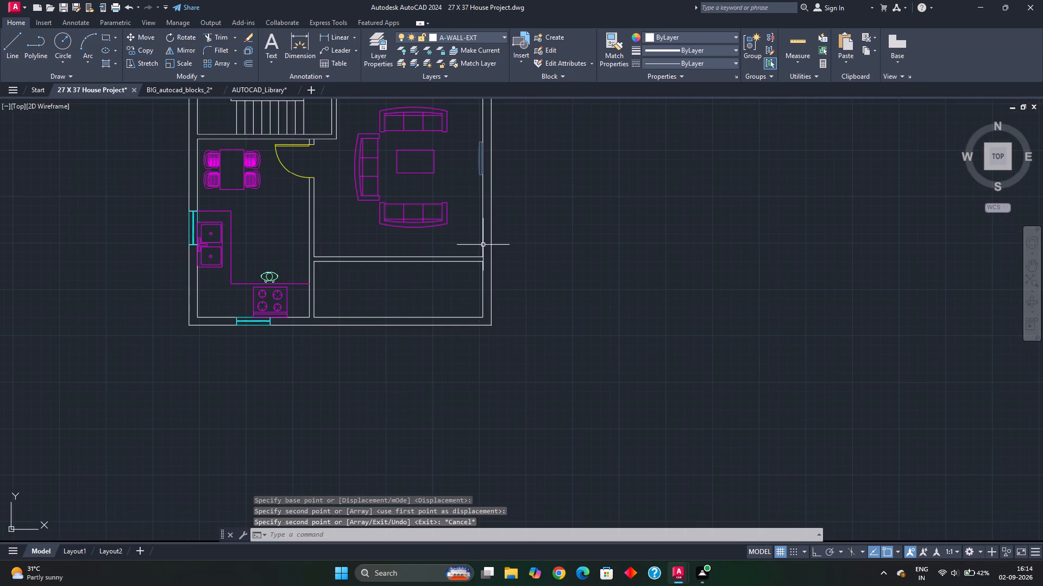
{"action": "scroll", "coordinate": [480, 216], "scroll_direction": "up", "scroll_amount": 1}
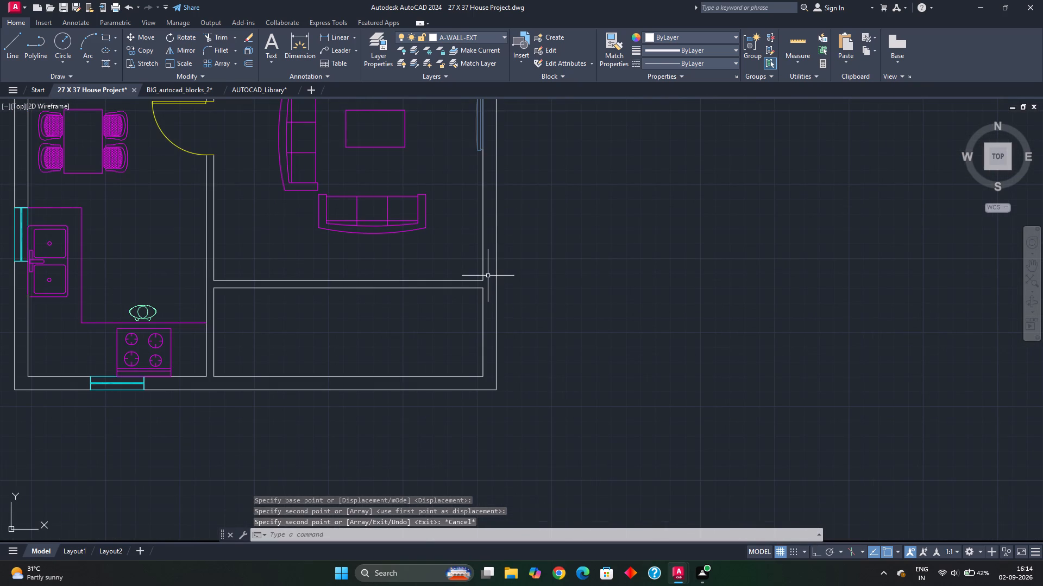
{"action": "key", "text": "l"}
{"action": "key", "text": "Return"}
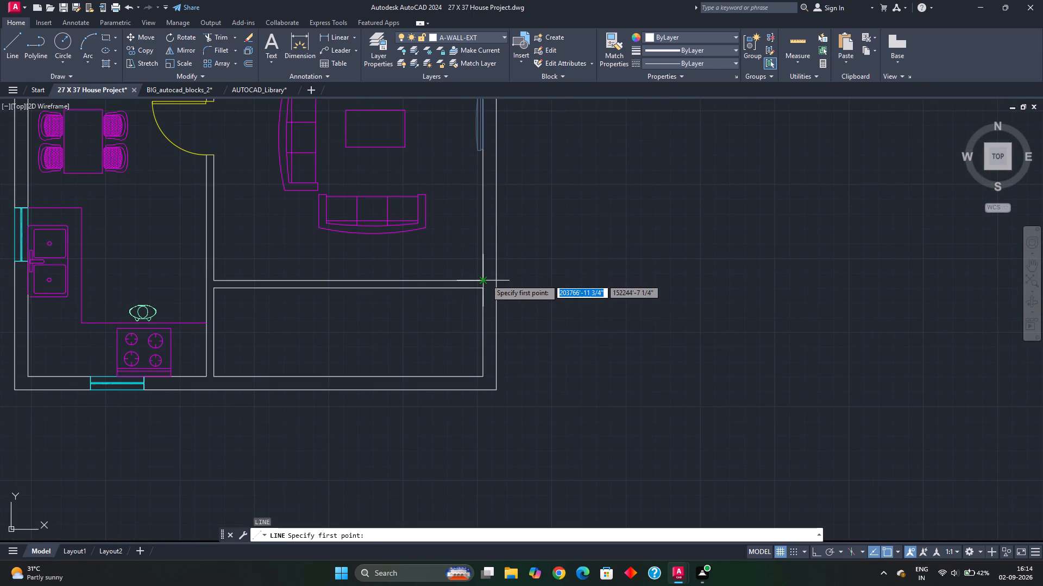
{"action": "left_click", "coordinate": [486, 279]}
{"action": "left_click", "coordinate": [497, 281]}
{"action": "key", "text": "Escape"}
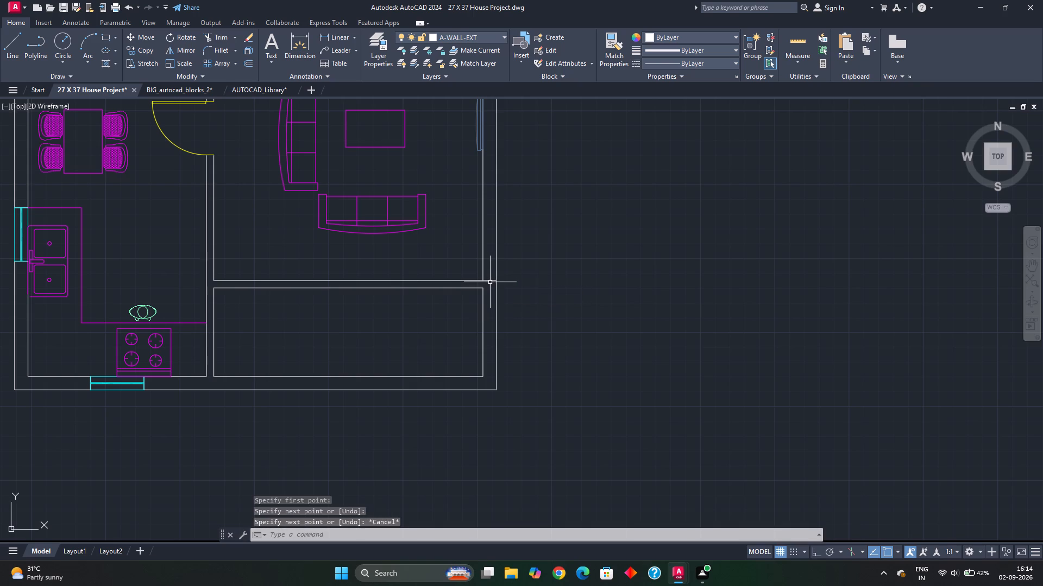
Offset the short line across the east wall 6" to the north.
{"action": "left_click", "coordinate": [490, 282]}
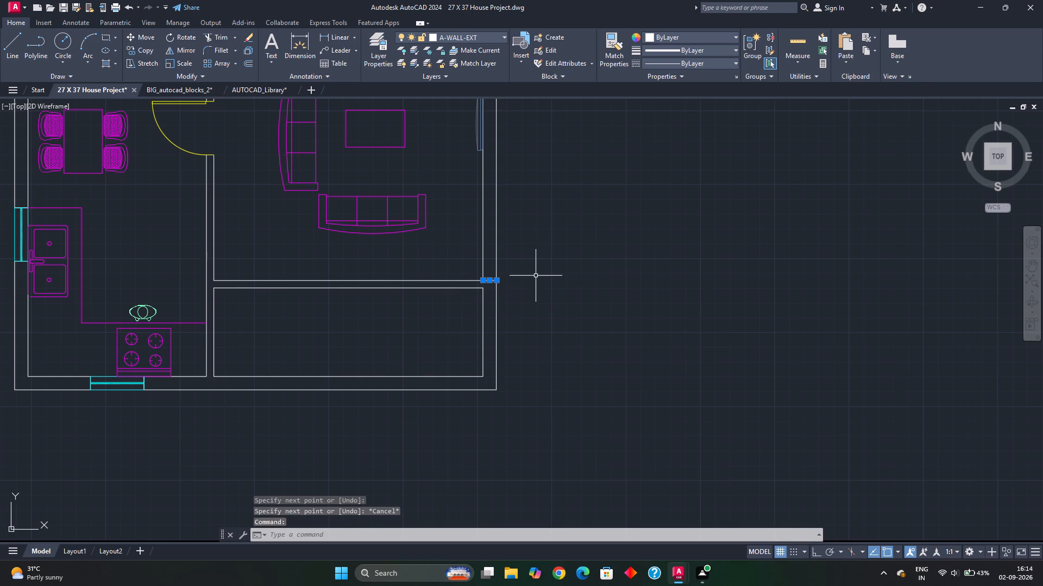
{"action": "key", "text": "o"}
{"action": "key", "text": "Return"}
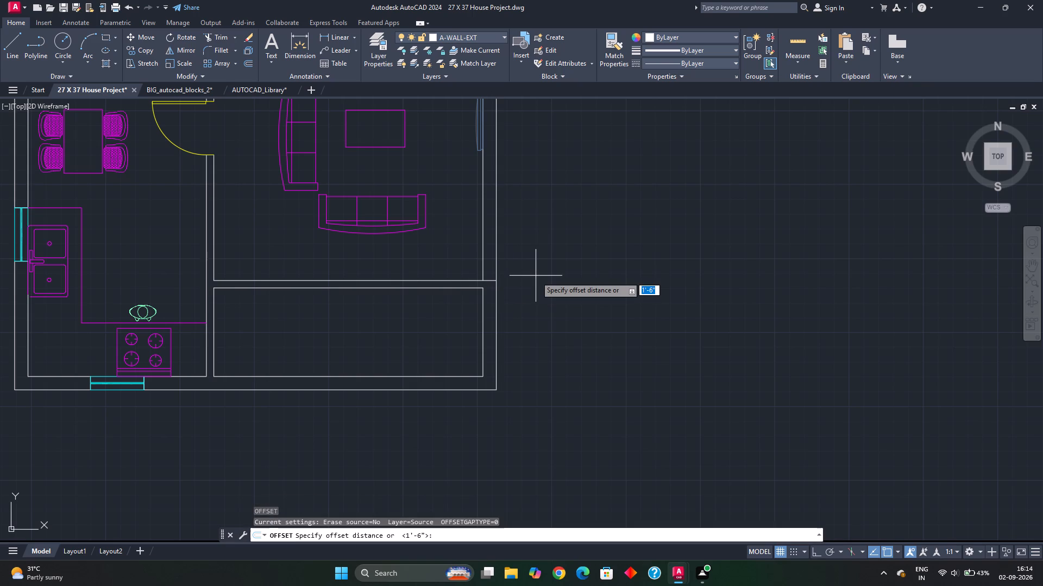
{"action": "key", "text": "2"}
{"action": "key", "text": "BackSpace"}
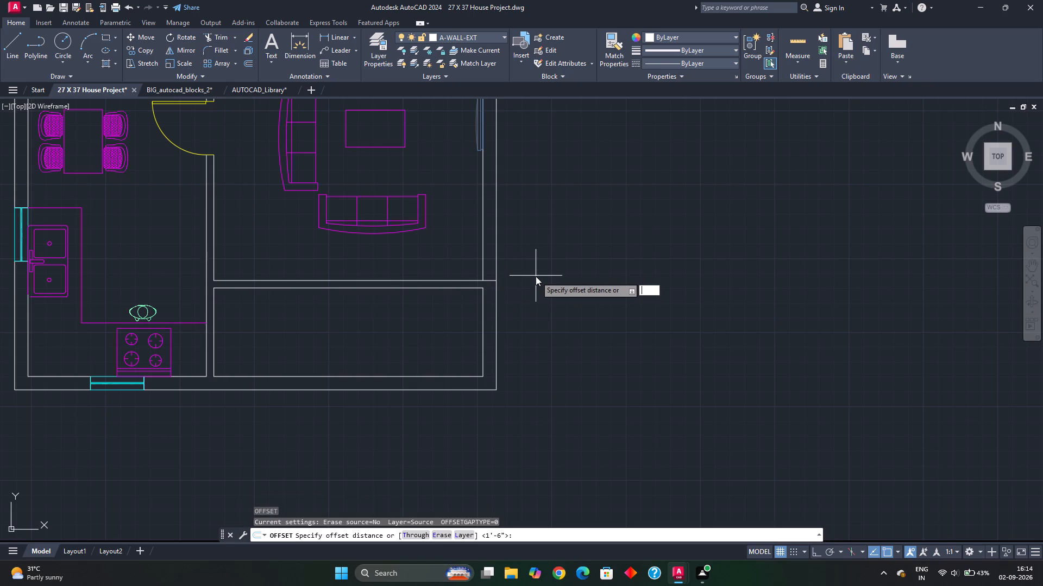
{"action": "key", "text": "6"}
{"action": "key", "text": "shift+quotedbl"}
{"action": "key", "text": "Return"}
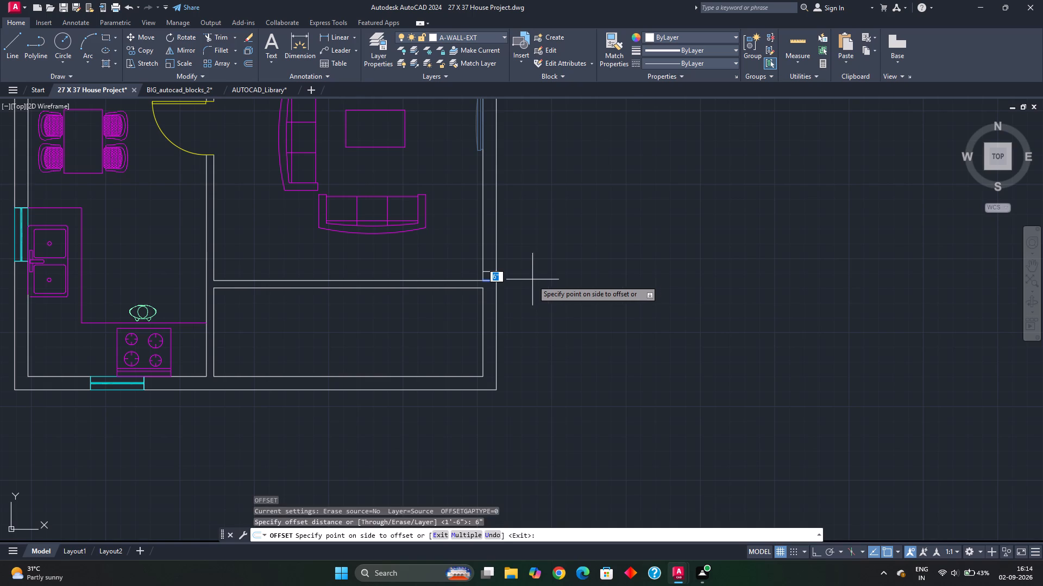
{"action": "left_click_drag", "start_coordinate": [531, 279], "coordinate": [530, 272]}
Offset the new short line 4' farther north to mark the other side of the window opening.
{"action": "left_click", "coordinate": [487, 272]}
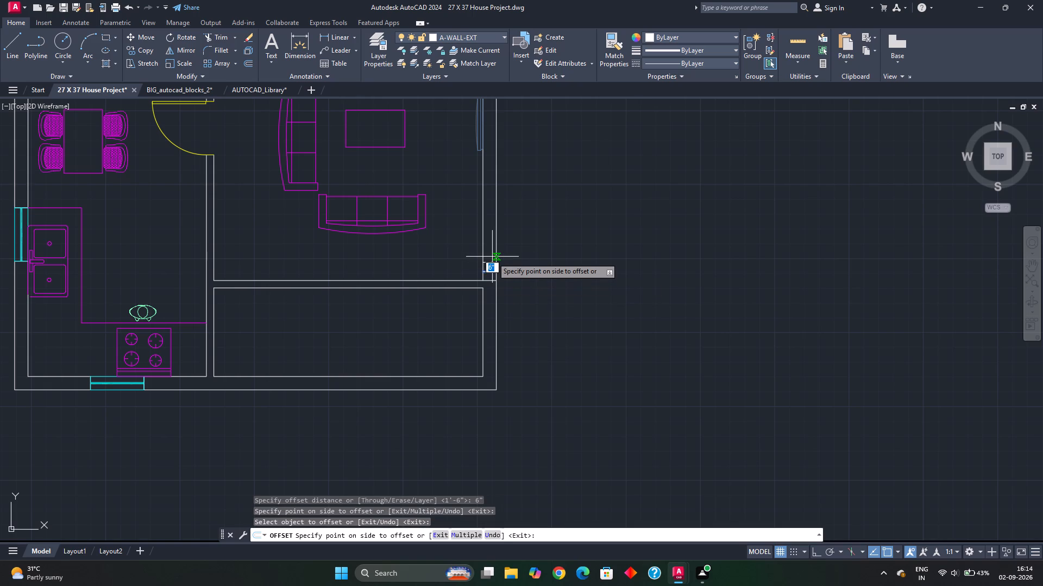
{"action": "key", "text": "4"}
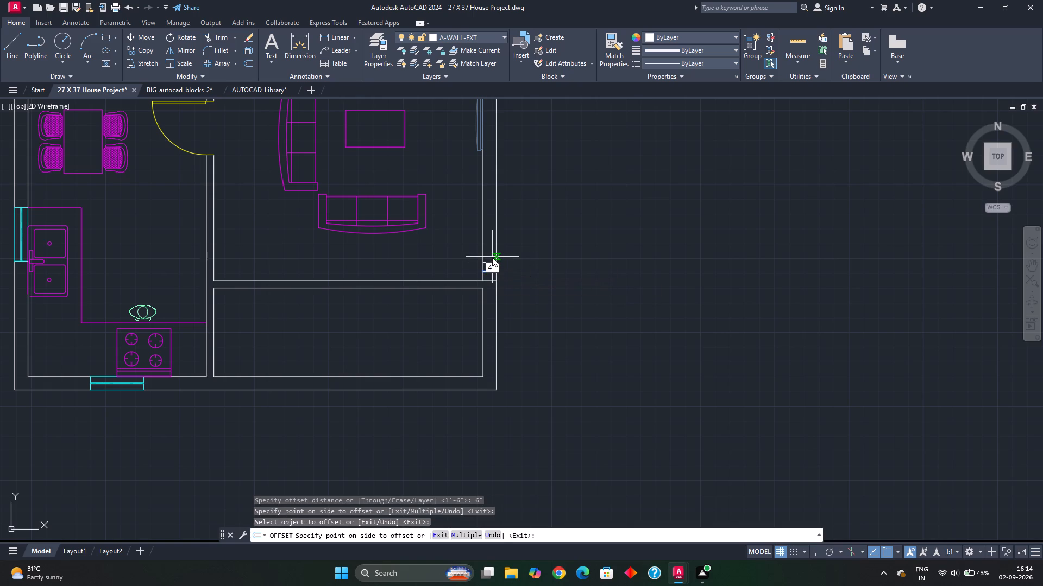
{"action": "key", "text": "apostrophe"}
{"action": "key", "text": "Return"}
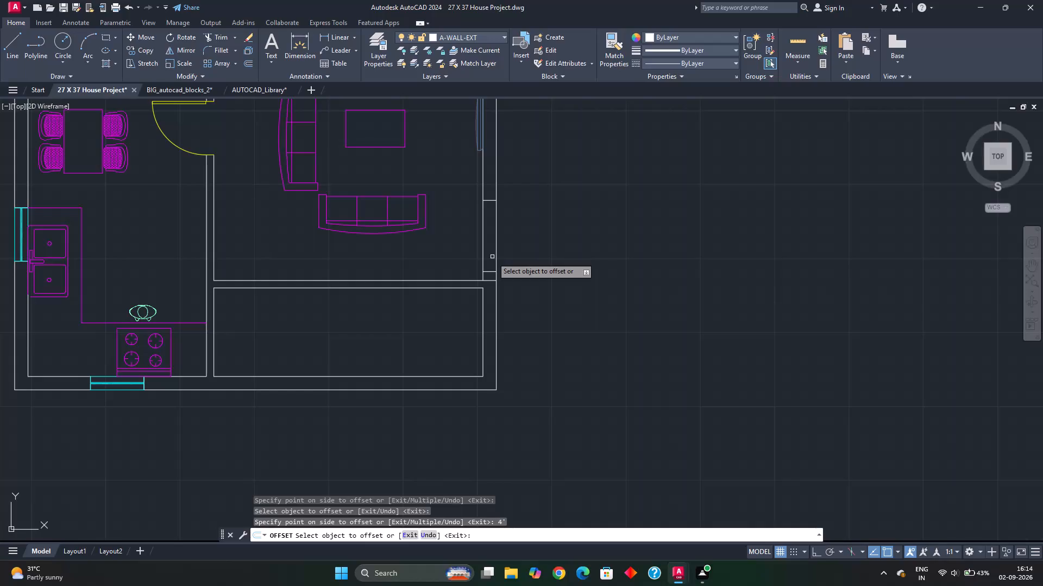
{"action": "left_click", "coordinate": [492, 257]}
{"action": "key", "text": "Escape"}
{"action": "key", "text": "Escape"}
Trim away the helper line at the partition and both east wall lines between the two opening lines.
{"action": "type", "text": "TR"}
{"action": "key", "text": "space"}
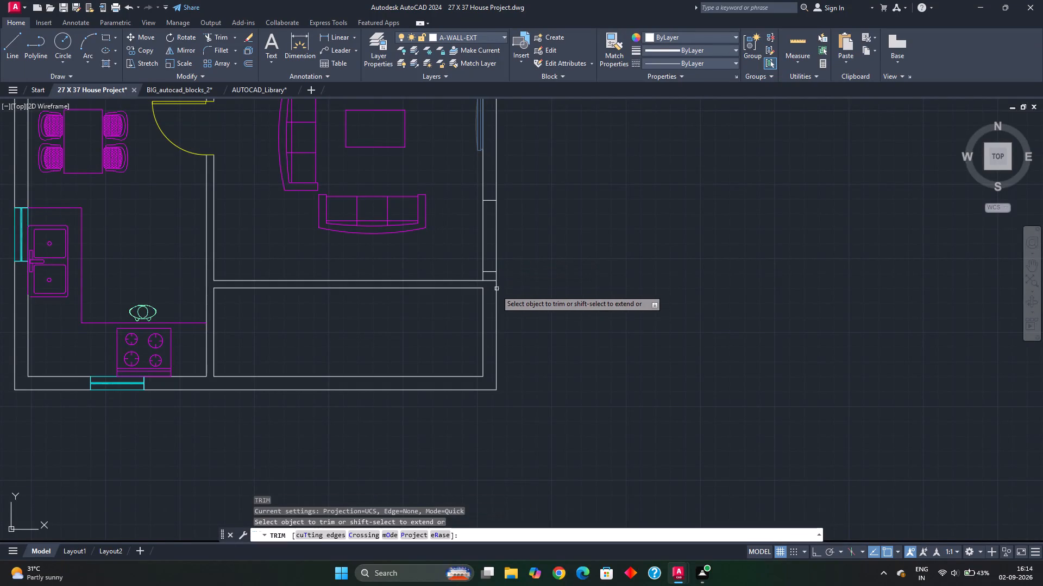
{"action": "left_click", "coordinate": [490, 279]}
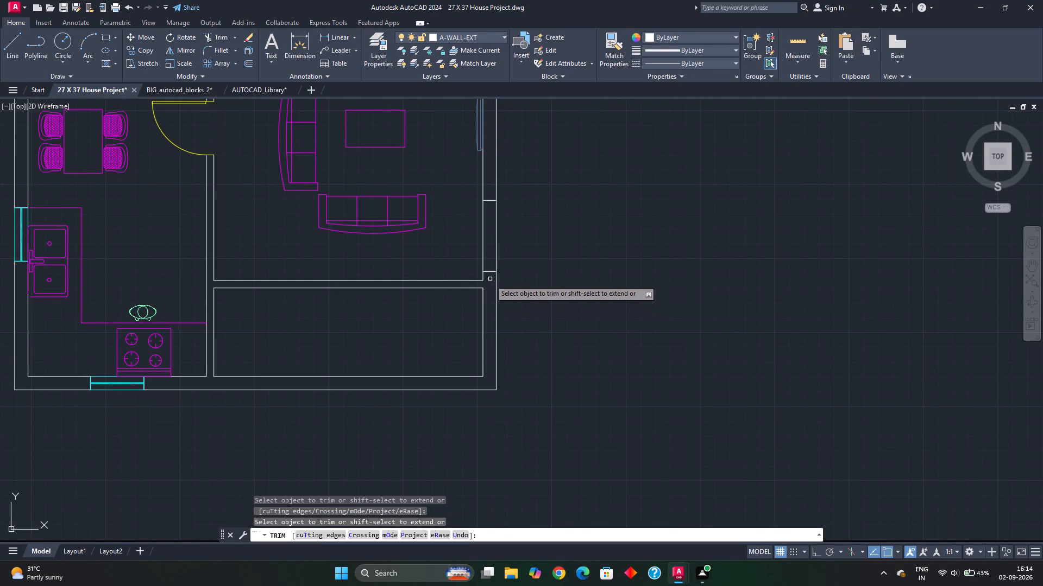
{"action": "left_click", "coordinate": [502, 245]}
{"action": "left_click", "coordinate": [466, 244]}
{"action": "scroll", "coordinate": [464, 247], "scroll_direction": "down", "scroll_amount": 1}
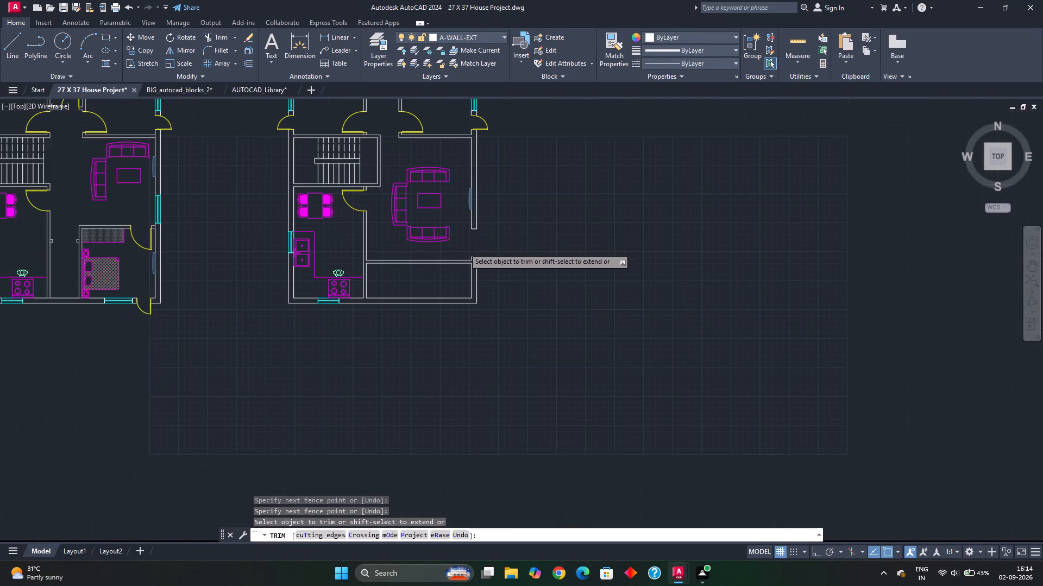
{"action": "scroll", "coordinate": [464, 247], "scroll_direction": "down", "scroll_amount": 1}
{"action": "key", "text": "Escape"}
Copy the window from the furnished plan's living room east wall into the new opening in the east wall.
{"action": "middle_click_drag", "start_coordinate": [462, 251], "coordinate": [645, 235]}
{"action": "scroll", "coordinate": [369, 222], "scroll_direction": "up", "scroll_amount": 2}
{"action": "middle_click_drag", "start_coordinate": [348, 227], "coordinate": [385, 280]}
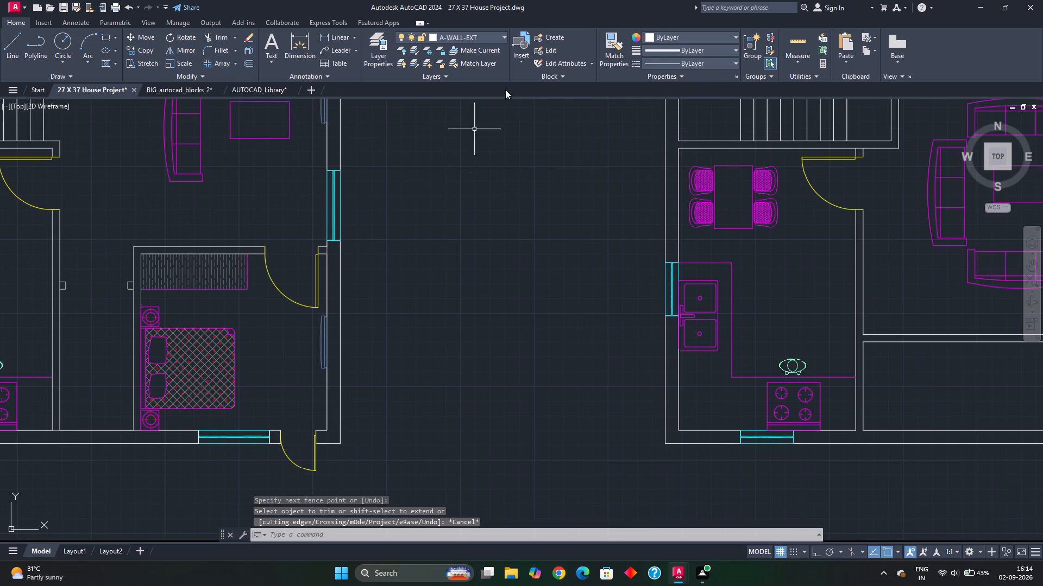
{"action": "left_click", "coordinate": [807, 38]}
{"action": "key", "text": "Escape"}
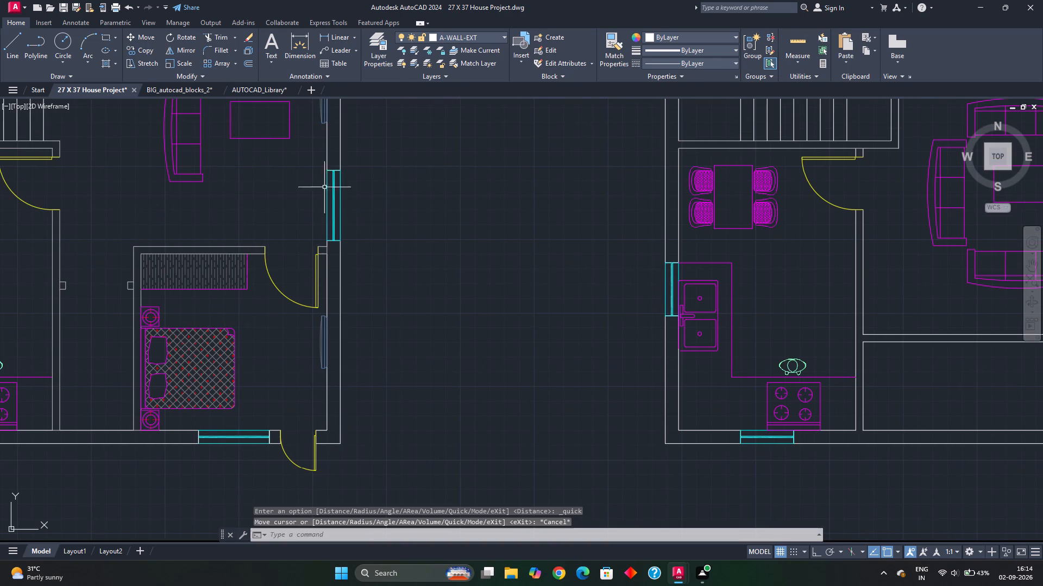
{"action": "left_click", "coordinate": [313, 160]}
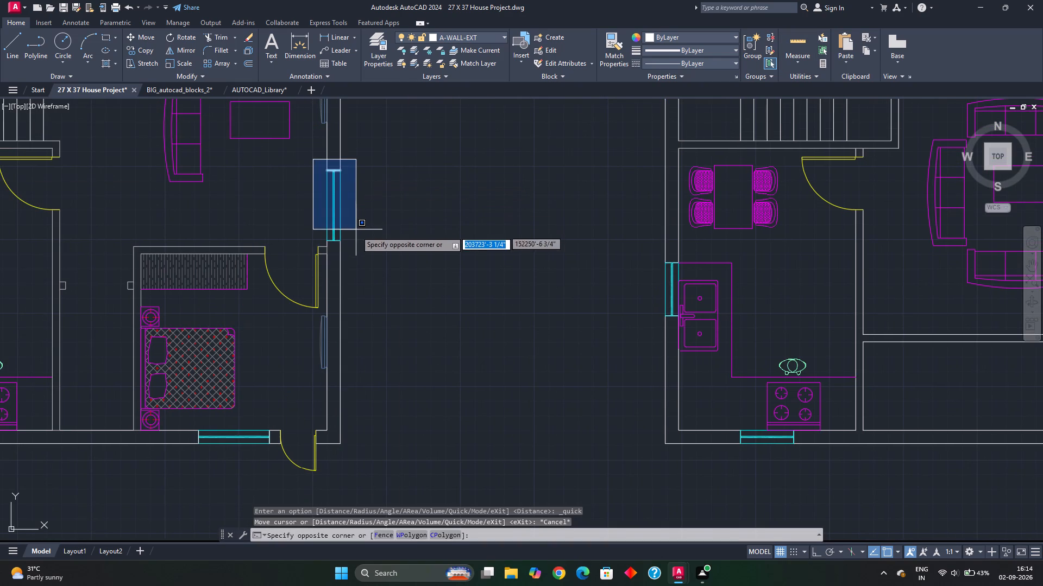
{"action": "left_click", "coordinate": [356, 245]}
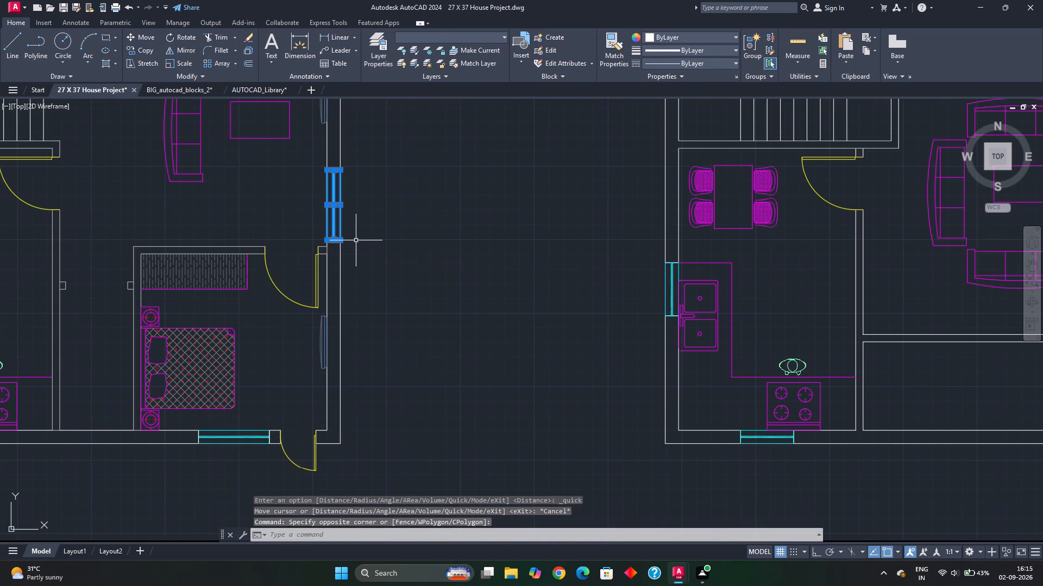
{"action": "key", "text": "c"}
{"action": "key", "text": "o"}
{"action": "key", "text": "Return"}
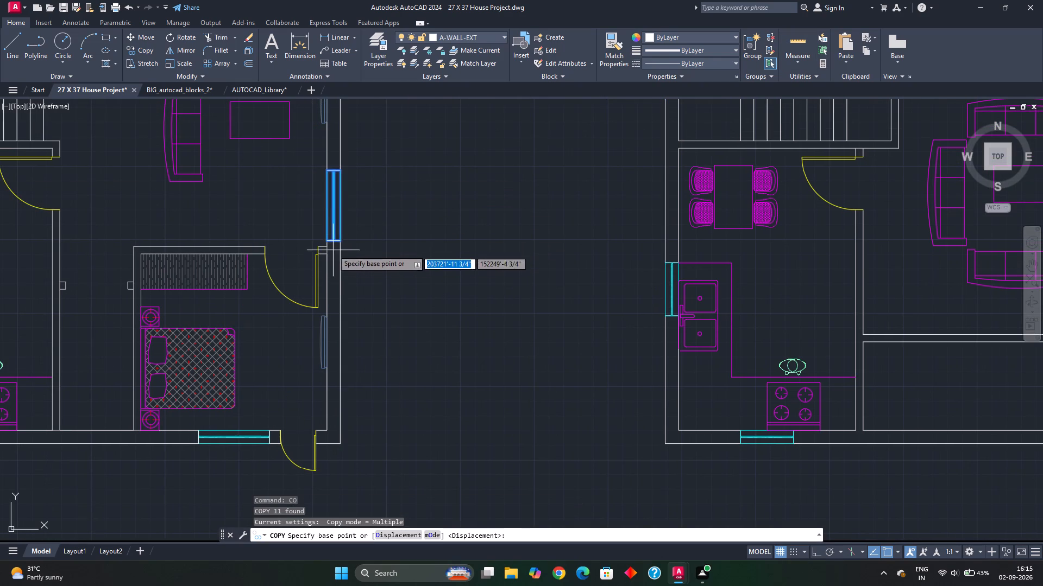
{"action": "left_click", "coordinate": [341, 243]}
{"action": "scroll", "coordinate": [449, 265], "scroll_direction": "down", "scroll_amount": 3}
{"action": "middle_click_drag", "start_coordinate": [486, 263], "coordinate": [275, 245]}
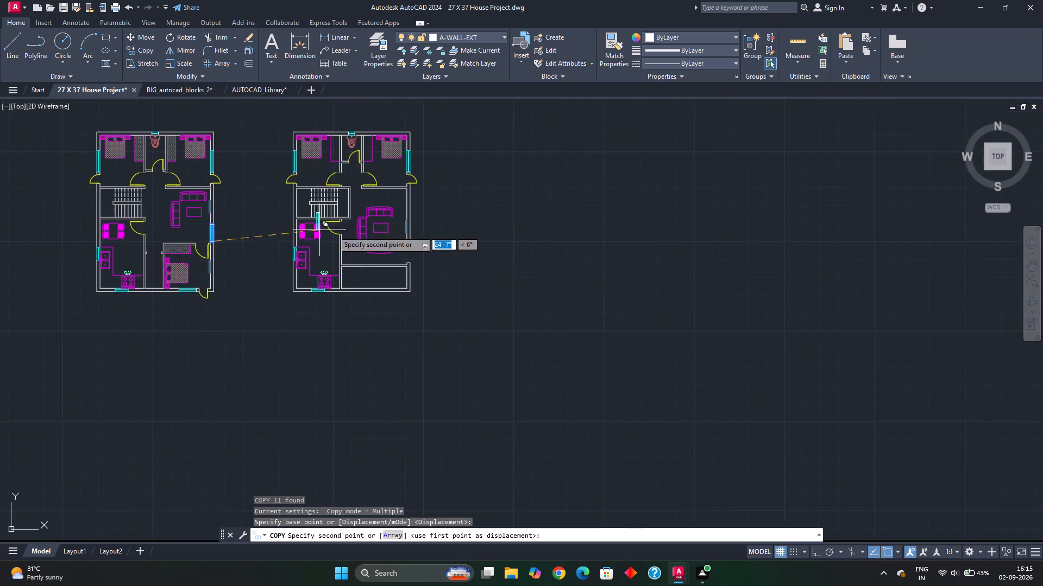
{"action": "scroll", "coordinate": [432, 234], "scroll_direction": "up", "scroll_amount": 3}
{"action": "middle_click_drag", "start_coordinate": [366, 303], "coordinate": [376, 179]}
{"action": "left_click", "coordinate": [343, 226]}
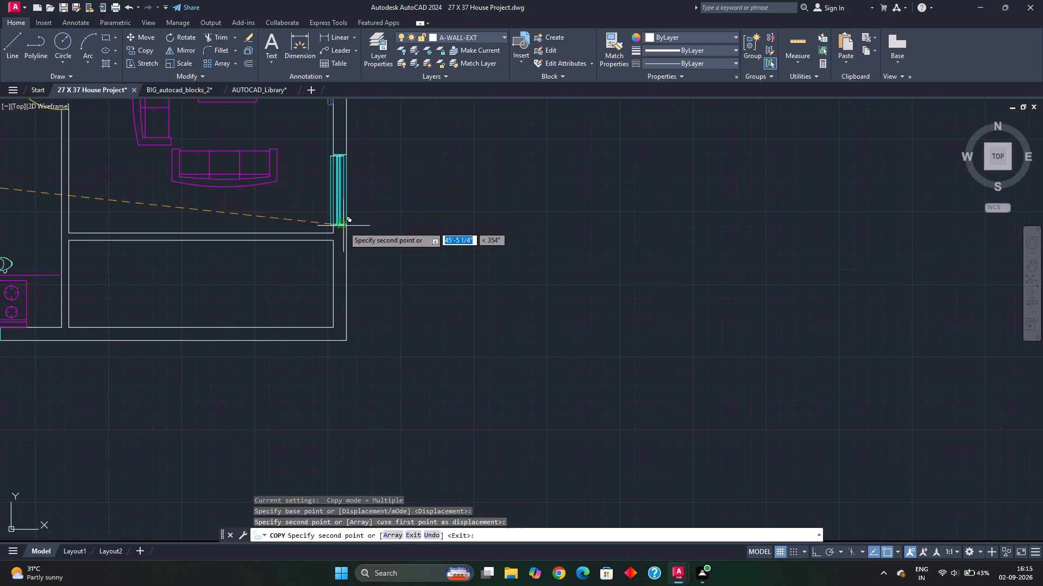
{"action": "key", "text": "Escape"}
{"action": "key", "text": "Escape"}
Examine the furnished plan's south end and quick-measure the passage between the kitchen and the bedroom.
{"action": "scroll", "coordinate": [367, 207], "scroll_direction": "down", "scroll_amount": 2}
{"action": "middle_click_drag", "start_coordinate": [380, 239], "coordinate": [384, 195]}
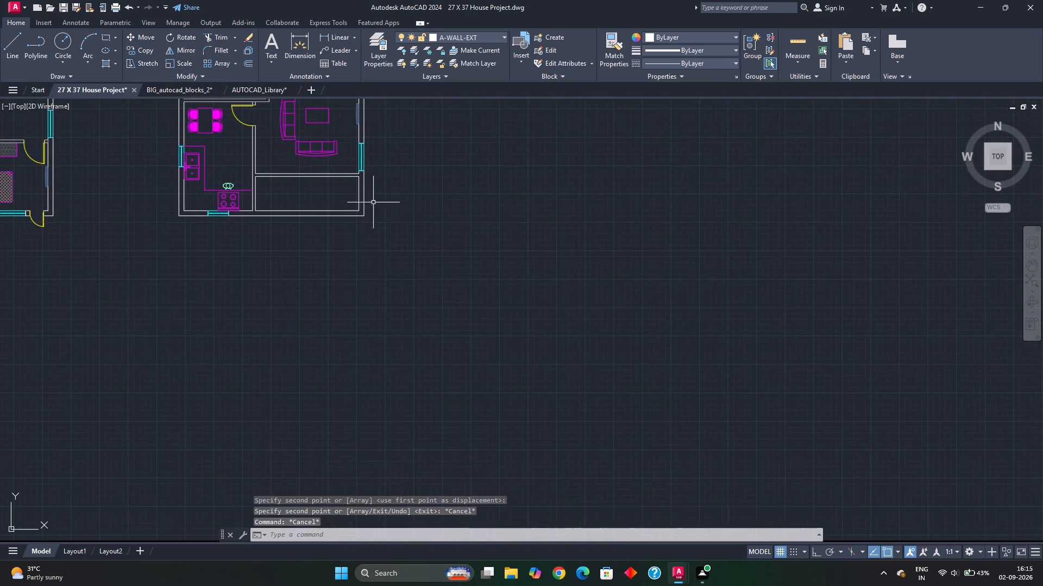
{"action": "middle_click_drag", "start_coordinate": [353, 218], "coordinate": [426, 218]}
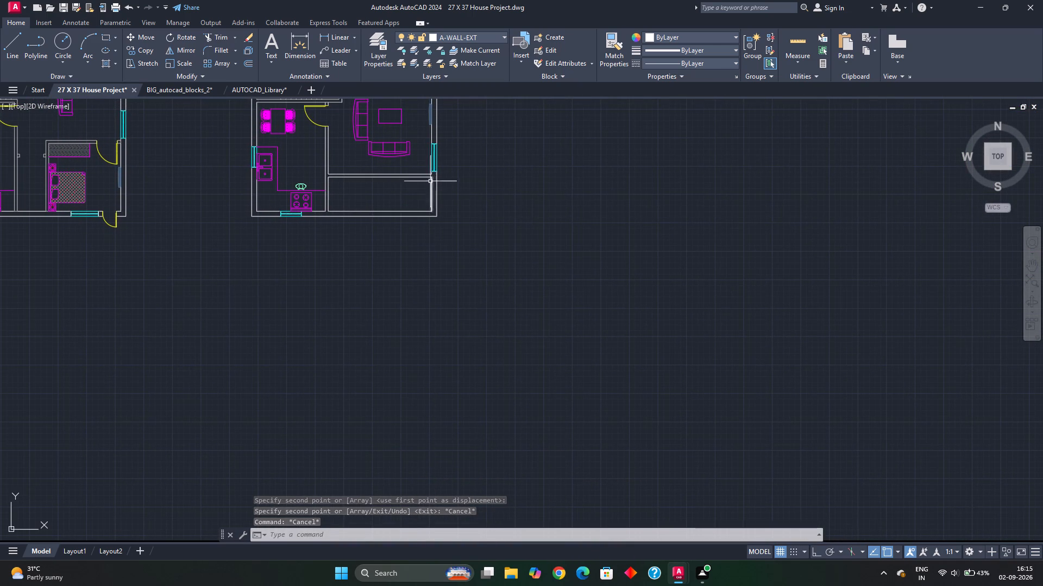
{"action": "scroll", "coordinate": [432, 189], "scroll_direction": "down", "scroll_amount": 1}
{"action": "middle_click_drag", "start_coordinate": [453, 165], "coordinate": [453, 203]}
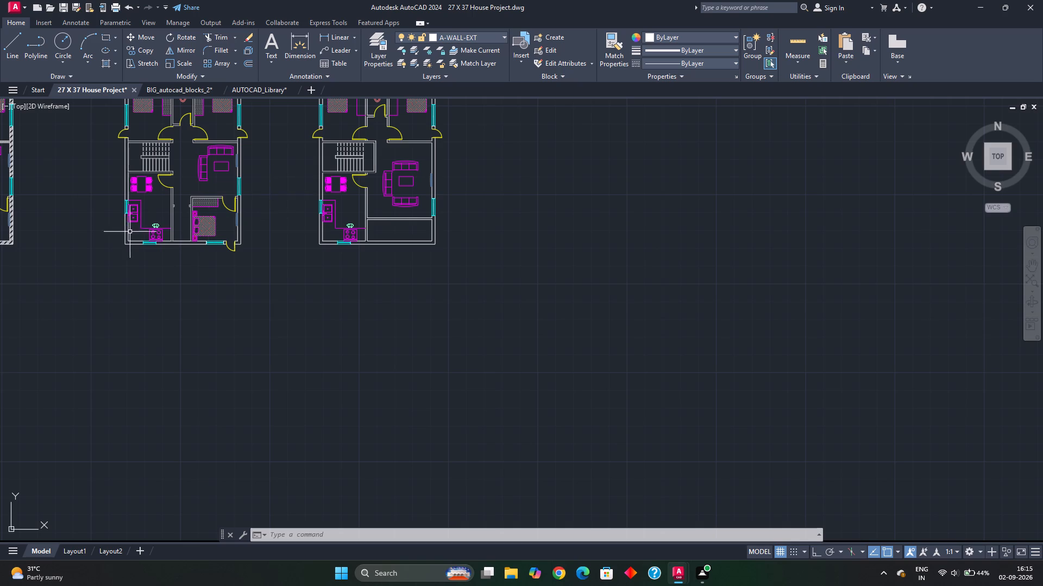
{"action": "middle_click_drag", "start_coordinate": [204, 226], "coordinate": [321, 244]}
{"action": "scroll", "coordinate": [305, 235], "scroll_direction": "up", "scroll_amount": 4}
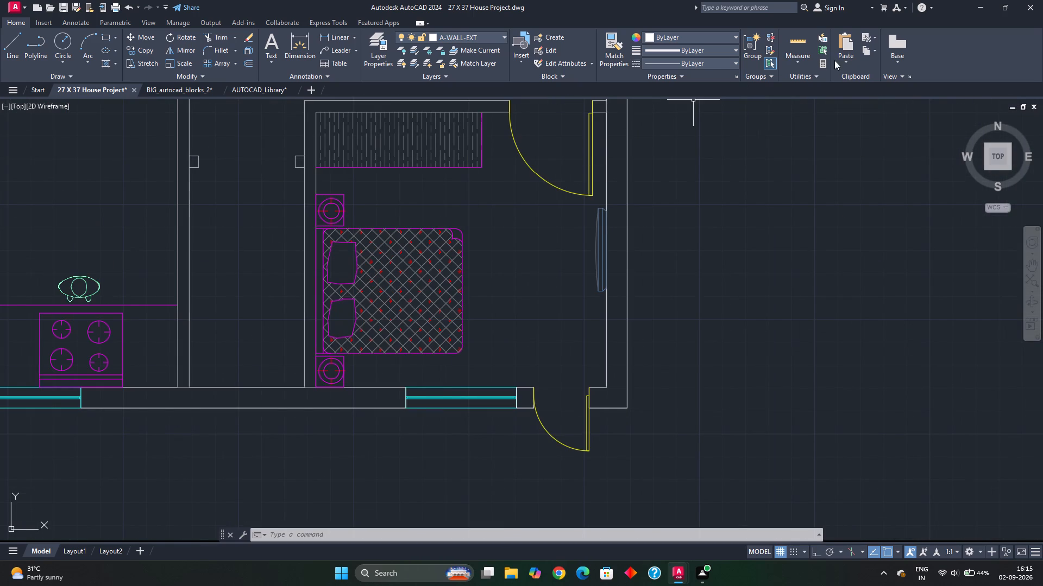
{"action": "left_click", "coordinate": [801, 40]}
{"action": "middle_click_drag", "start_coordinate": [263, 221], "coordinate": [354, 212]}
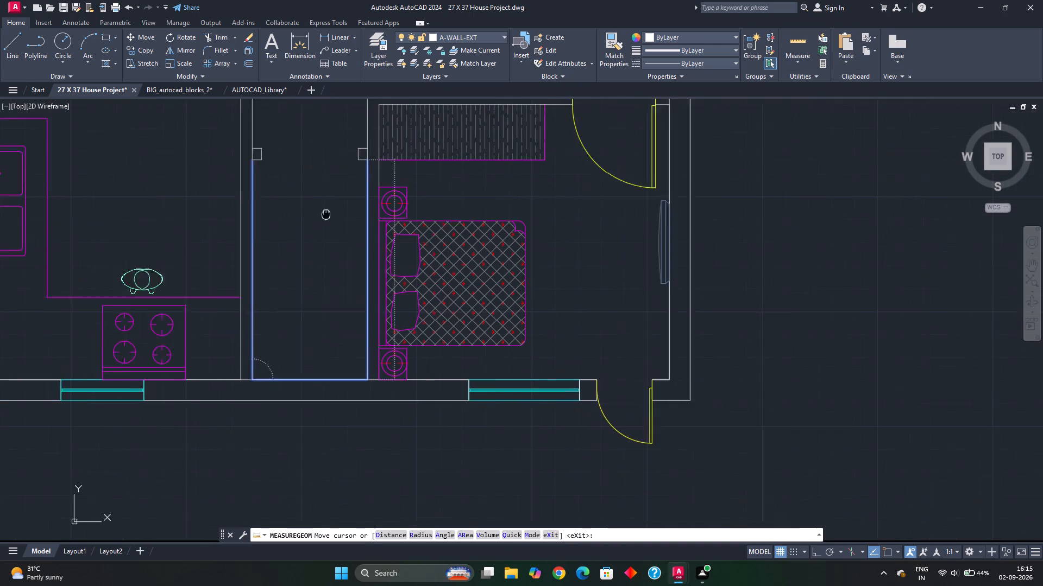
{"action": "middle_click_drag", "start_coordinate": [354, 212], "coordinate": [355, 212]}
{"action": "key", "text": "Escape"}
{"action": "scroll", "coordinate": [345, 162], "scroll_direction": "down", "scroll_amount": 3}
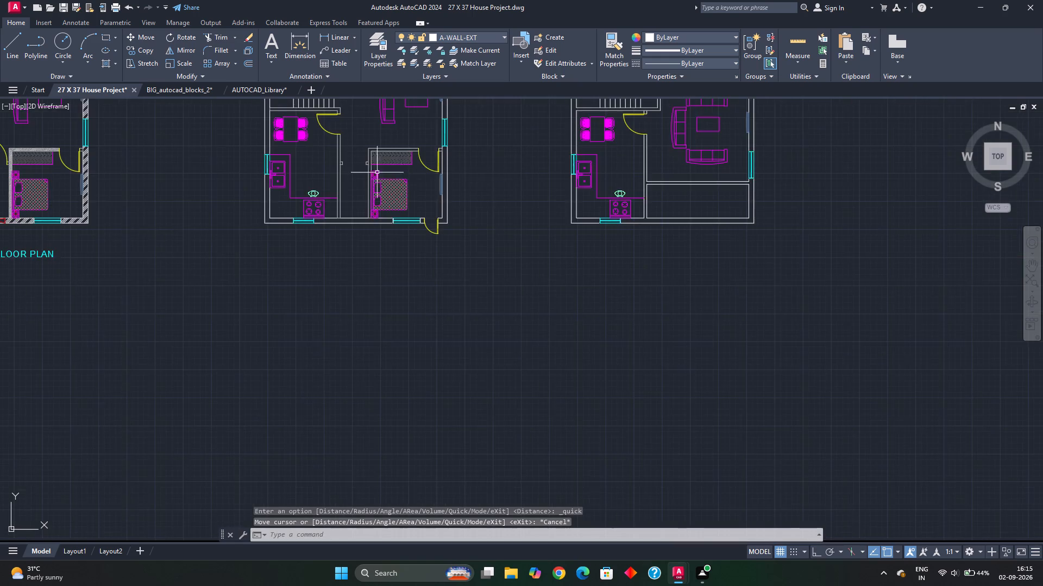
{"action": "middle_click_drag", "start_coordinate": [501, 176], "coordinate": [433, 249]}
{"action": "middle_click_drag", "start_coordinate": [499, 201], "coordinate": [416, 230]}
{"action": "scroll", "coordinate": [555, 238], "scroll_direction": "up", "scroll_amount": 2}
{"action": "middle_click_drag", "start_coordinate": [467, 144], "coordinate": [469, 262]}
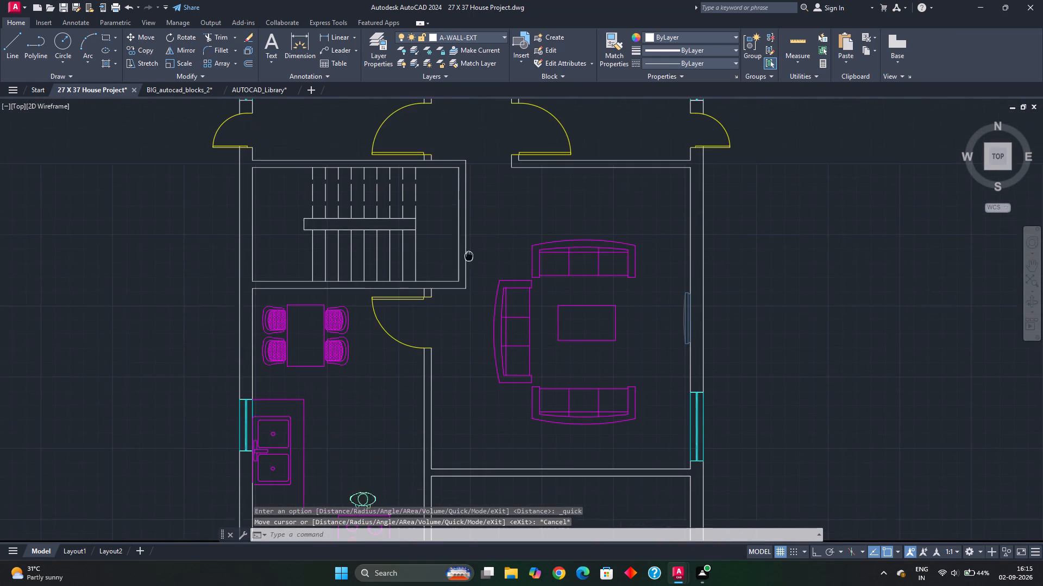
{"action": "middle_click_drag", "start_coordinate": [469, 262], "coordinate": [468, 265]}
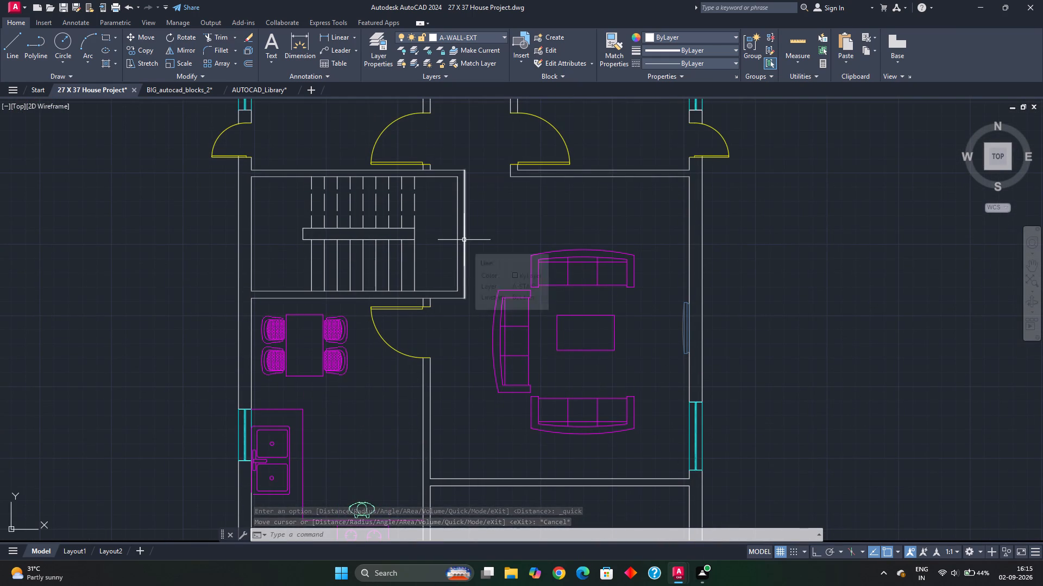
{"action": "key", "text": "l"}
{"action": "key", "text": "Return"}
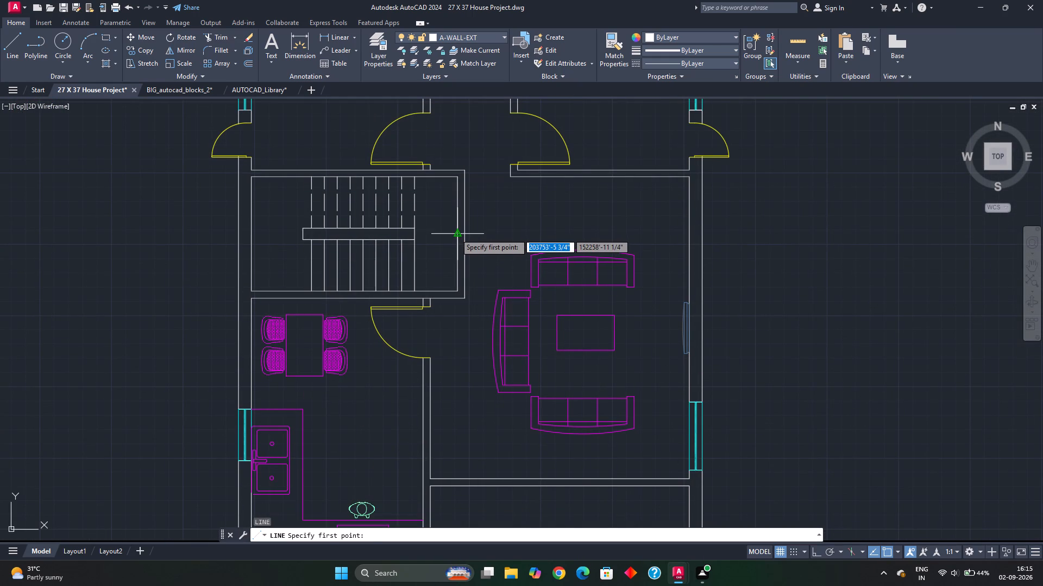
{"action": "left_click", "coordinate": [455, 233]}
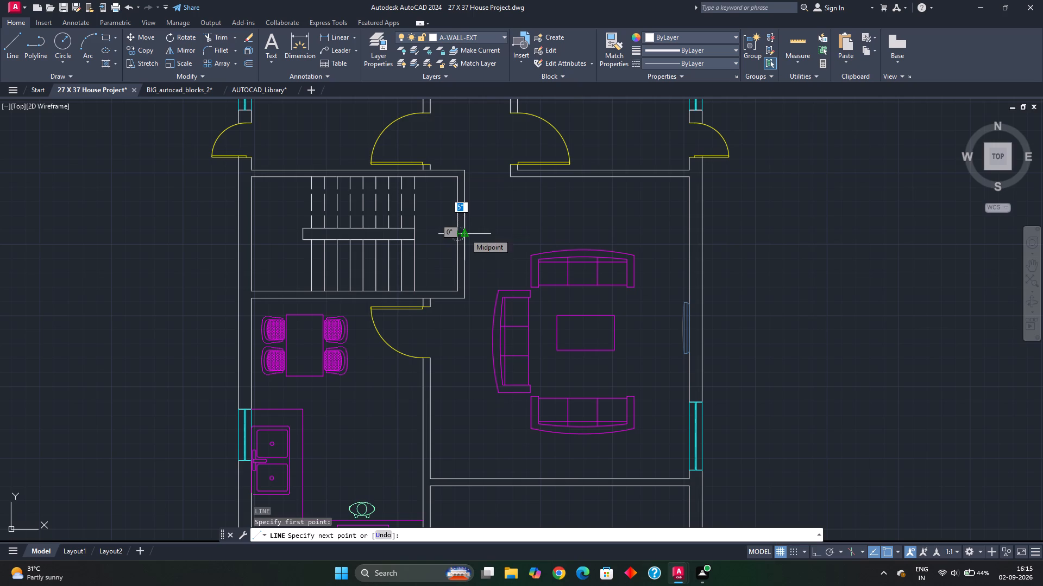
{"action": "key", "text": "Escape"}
Draw a short line across the staircase's east wall at the inner northeast corner of the new layout's stairwell.
{"action": "middle_click_drag", "start_coordinate": [450, 198], "coordinate": [444, 218]}
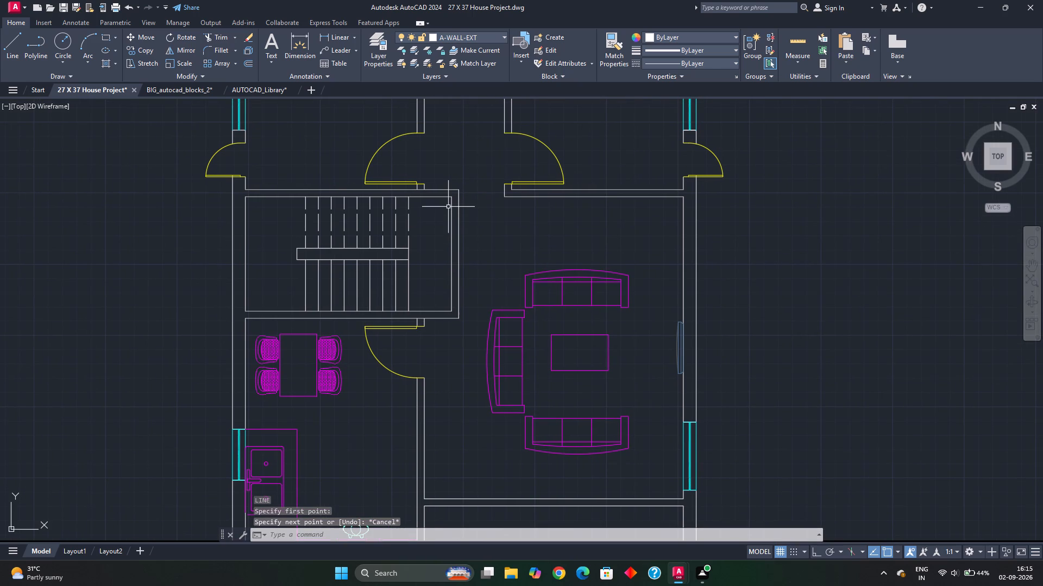
{"action": "key", "text": "l"}
{"action": "key", "text": "Return"}
{"action": "scroll", "coordinate": [448, 214], "scroll_direction": "up", "scroll_amount": 2}
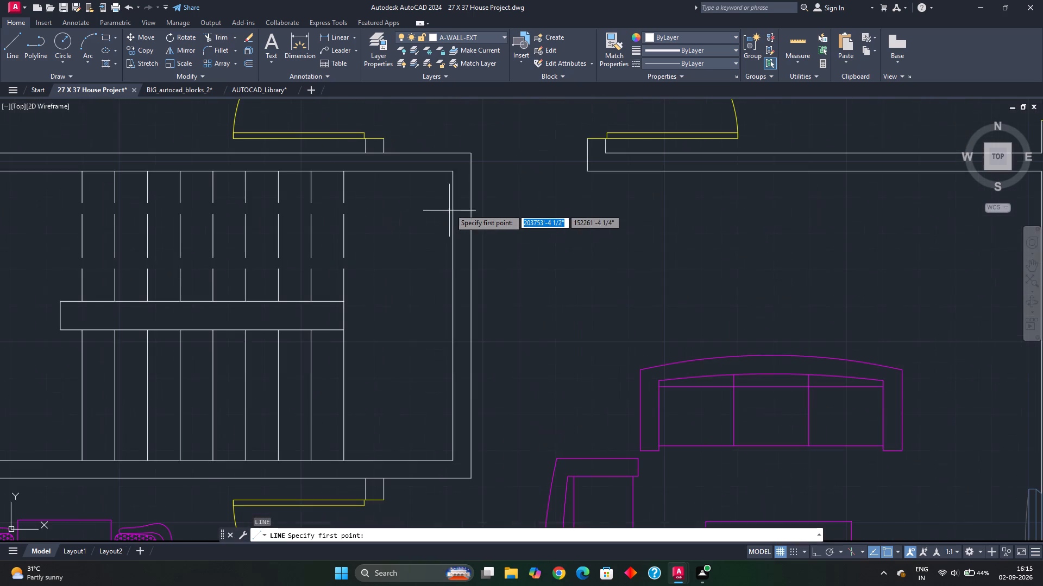
{"action": "left_click", "coordinate": [450, 171]}
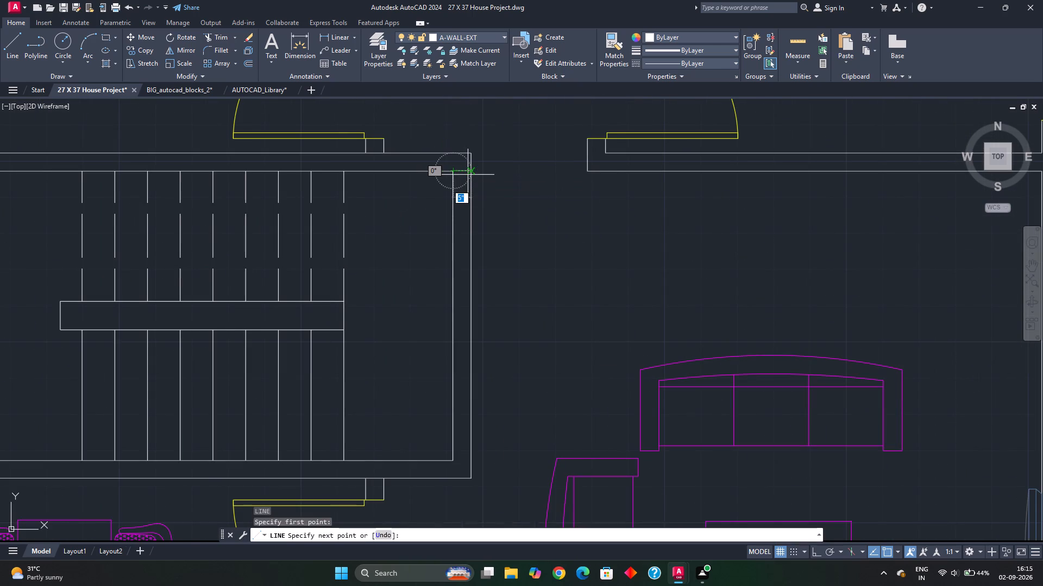
{"action": "left_click", "coordinate": [471, 173]}
{"action": "key", "text": "Escape"}
Offset the short line across the stair wall 10" to the south to mark one side of the opening.
{"action": "left_click", "coordinate": [464, 171]}
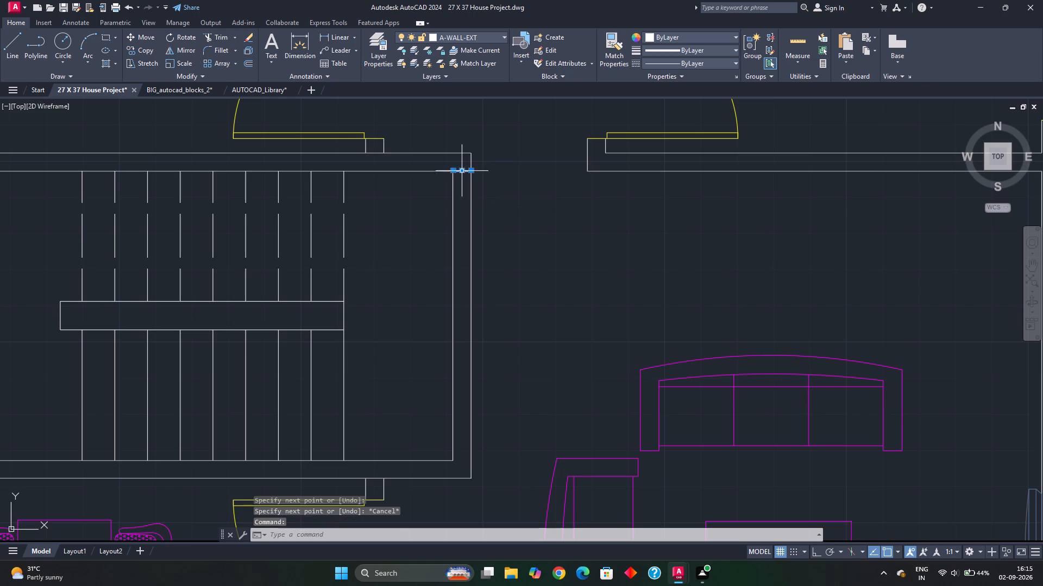
{"action": "key", "text": "o"}
{"action": "key", "text": "Return"}
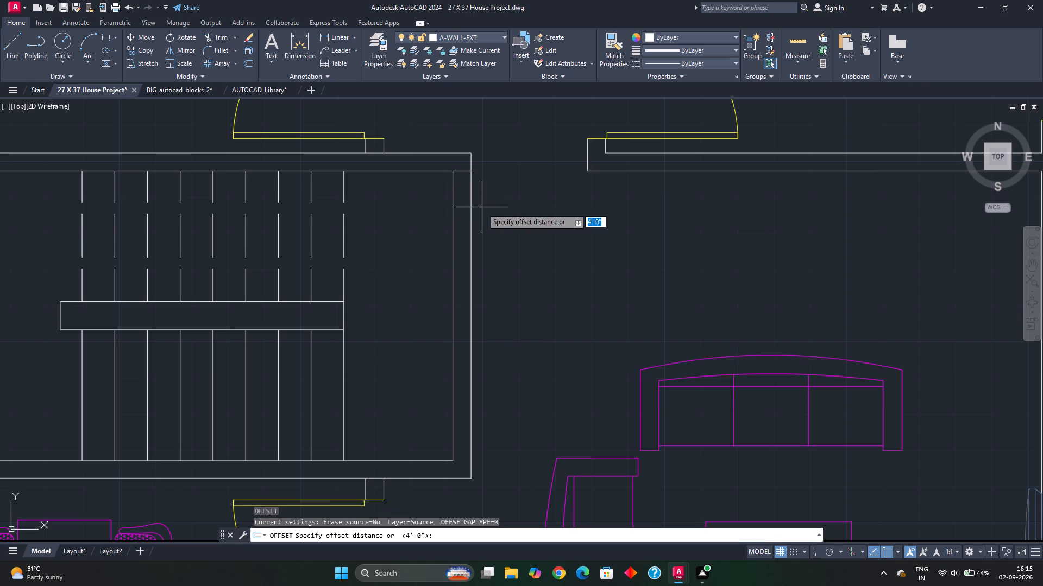
{"action": "type", "text": "10"}
{"action": "key", "text": "shift+quotedbl"}
{"action": "key", "text": "Return"}
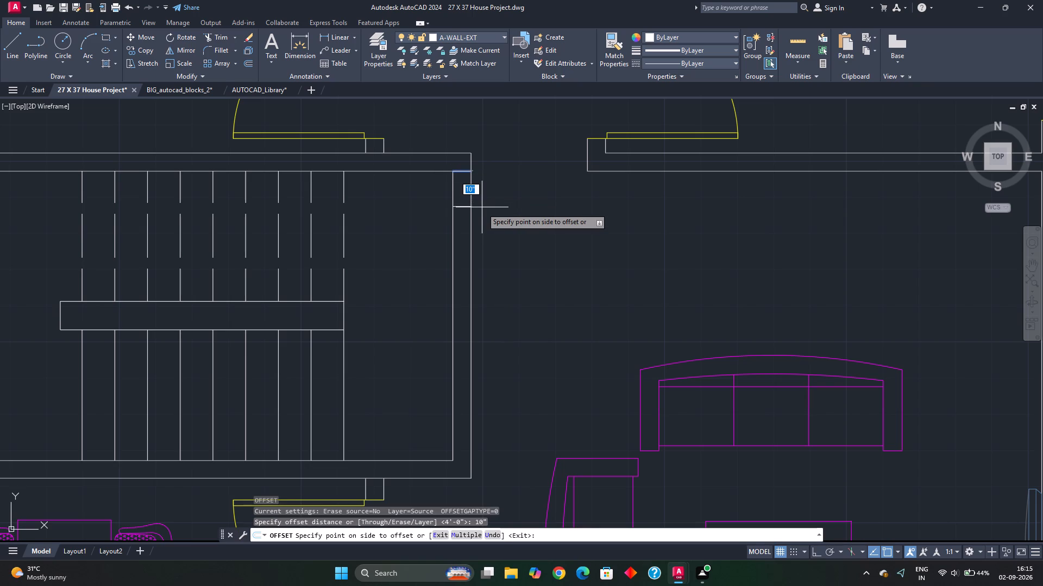
{"action": "left_click", "coordinate": [482, 209]}
Offset the new line 3'6" farther south to mark the other side of the stair opening.
{"action": "left_click", "coordinate": [464, 207]}
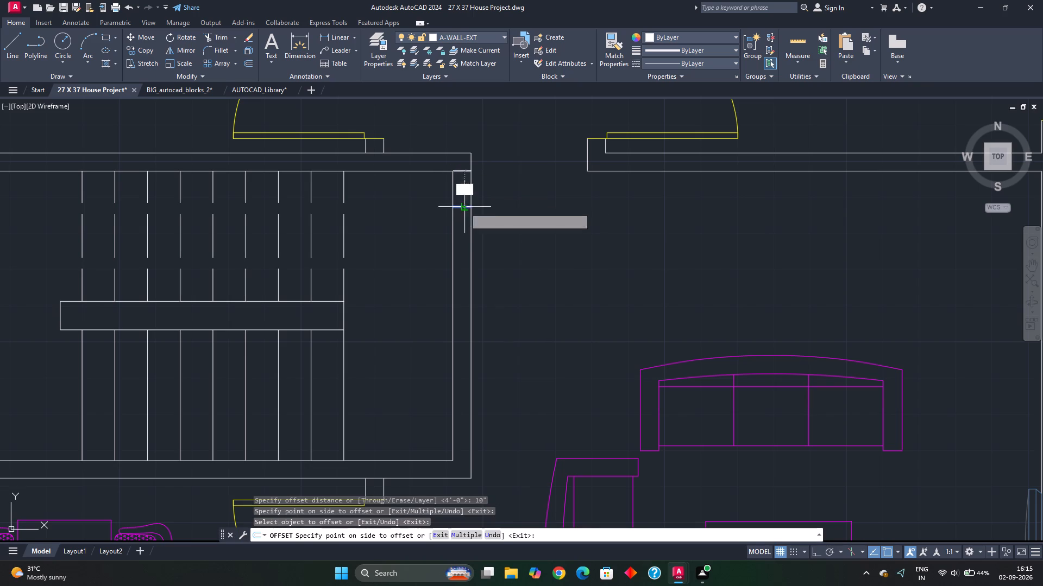
{"action": "type", "text": "3'6\""}
{"action": "key", "text": "Return"}
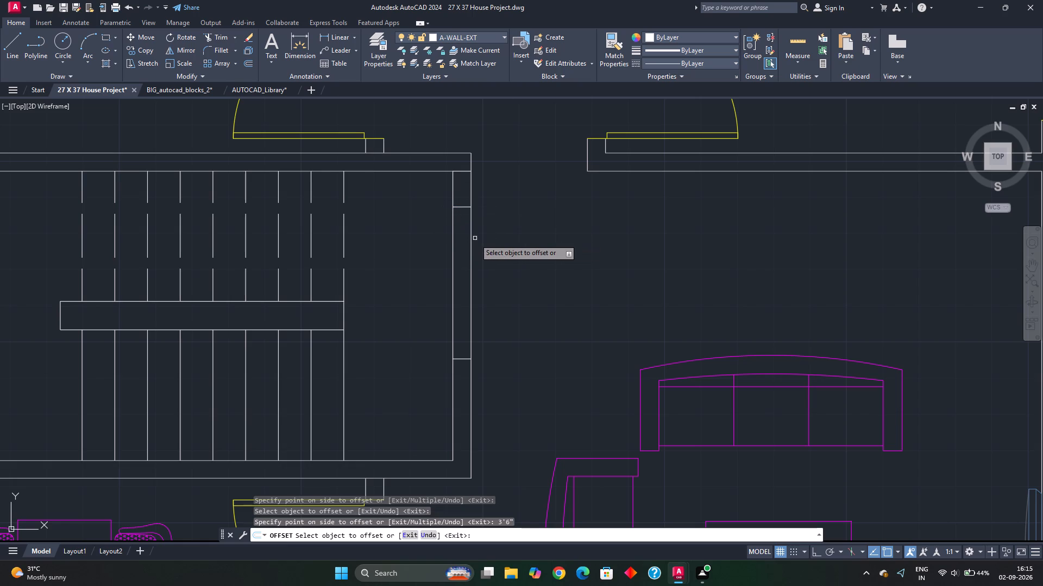
{"action": "left_click", "coordinate": [460, 264]}
{"action": "key", "text": "Escape"}
{"action": "key", "text": "Escape"}
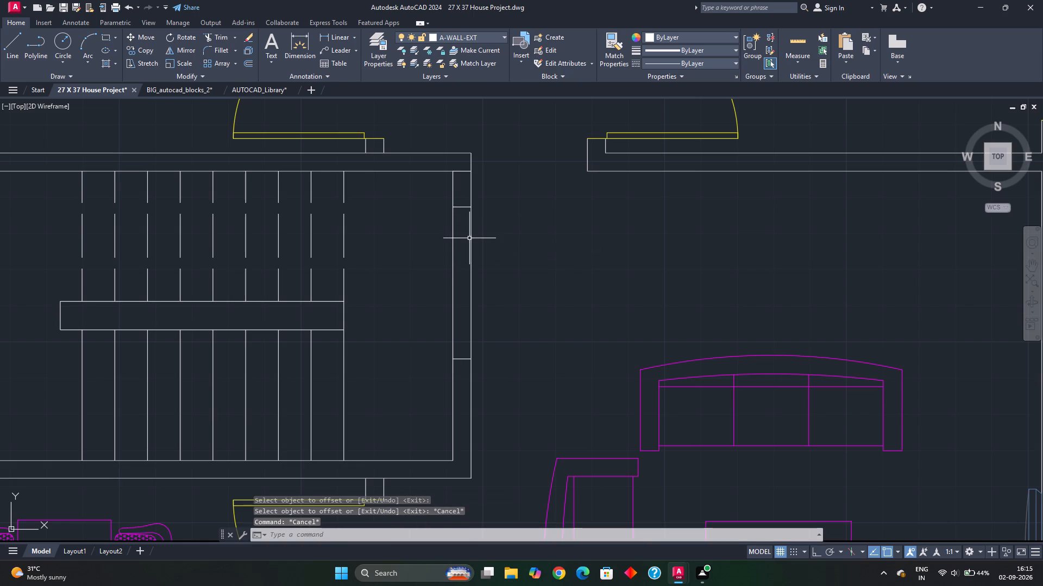
Trim away the helper line at the stairwell corner and both stair wall lines between the two opening lines.
{"action": "key", "text": "t"}
{"action": "key", "text": "r"}
{"action": "key", "text": "space"}
{"action": "left_click", "coordinate": [465, 171]}
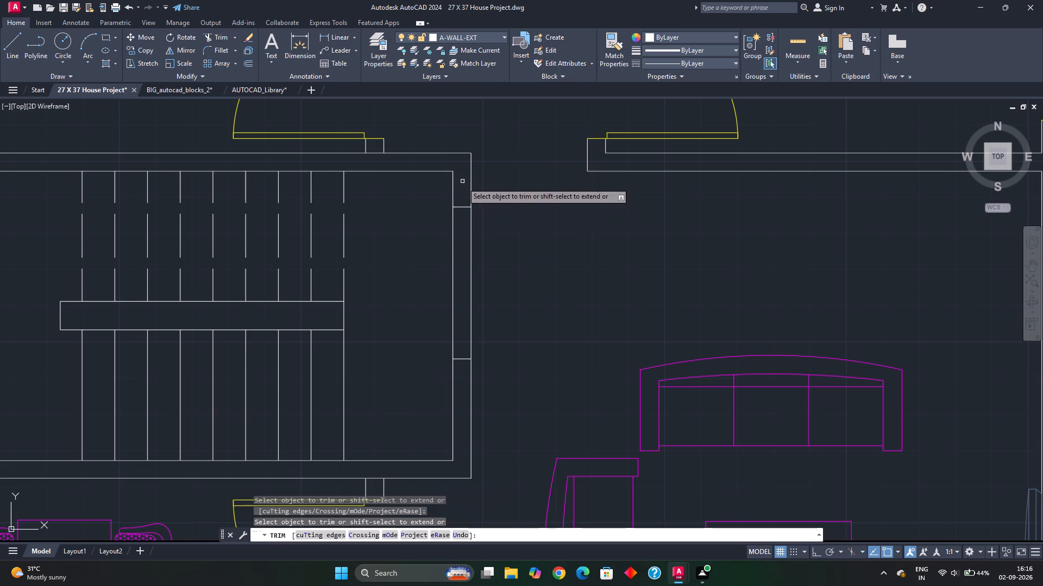
{"action": "scroll", "coordinate": [478, 278], "scroll_direction": "down", "scroll_amount": 2}
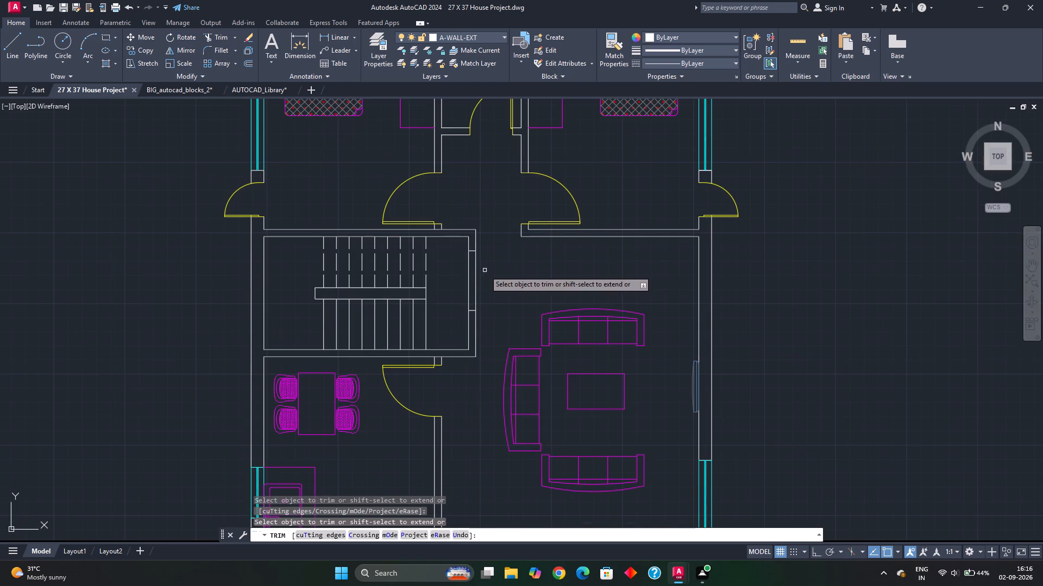
{"action": "left_click", "coordinate": [485, 270]}
{"action": "left_click", "coordinate": [465, 276]}
{"action": "key", "text": "Escape"}
Quick-measure the area around the bedroom doors and the stair wall in the new layout.
{"action": "scroll", "coordinate": [474, 268], "scroll_direction": "down", "scroll_amount": 1}
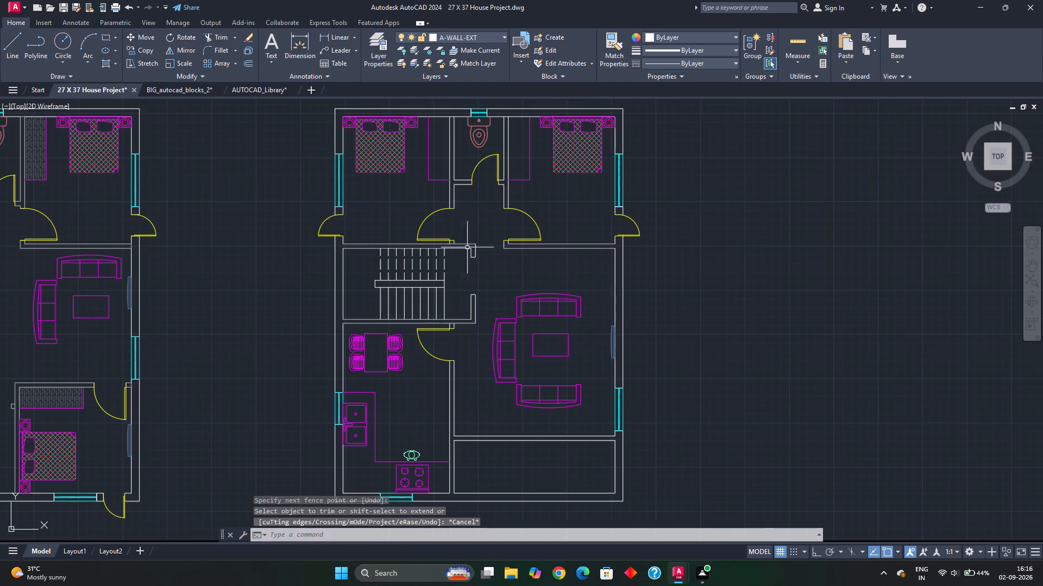
{"action": "left_click", "coordinate": [793, 40]}
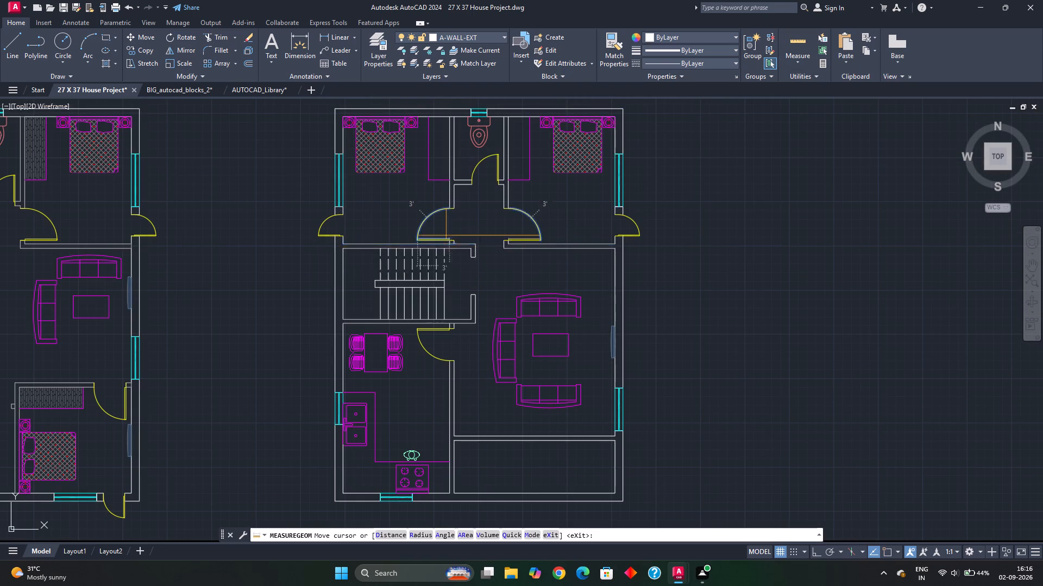
{"action": "scroll", "coordinate": [456, 228], "scroll_direction": "up", "scroll_amount": 2}
{"action": "key", "text": "Escape"}
Copy the entrance passage door from the ground floor plan to the empty space east of the new layout.
{"action": "scroll", "coordinate": [570, 248], "scroll_direction": "down", "scroll_amount": 2}
{"action": "middle_click_drag", "start_coordinate": [529, 366], "coordinate": [592, 266]}
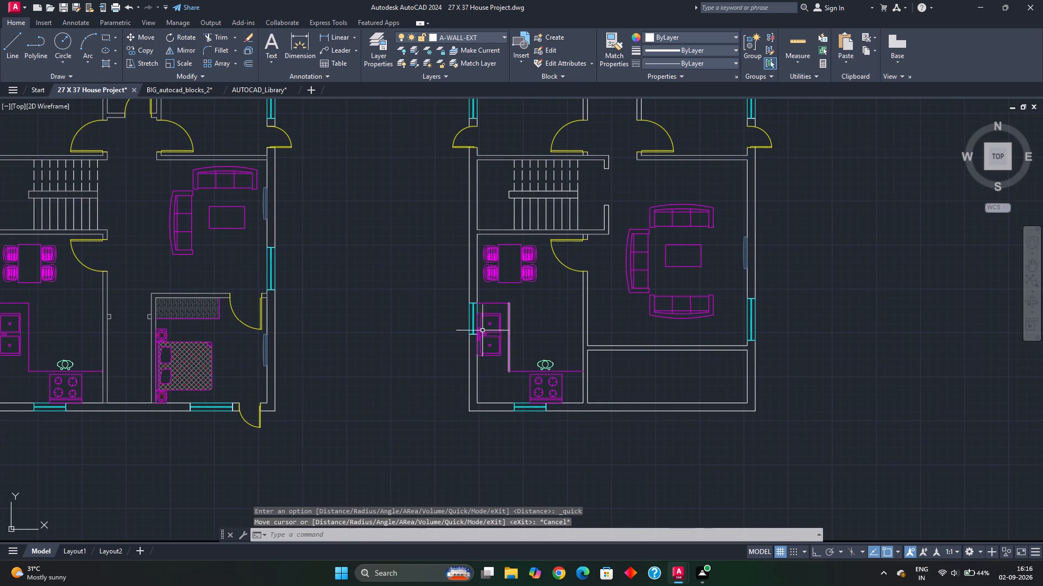
{"action": "middle_click_drag", "start_coordinate": [290, 355], "coordinate": [467, 298]}
{"action": "scroll", "coordinate": [348, 333], "scroll_direction": "down", "scroll_amount": 2}
{"action": "middle_click_drag", "start_coordinate": [359, 340], "coordinate": [537, 286]}
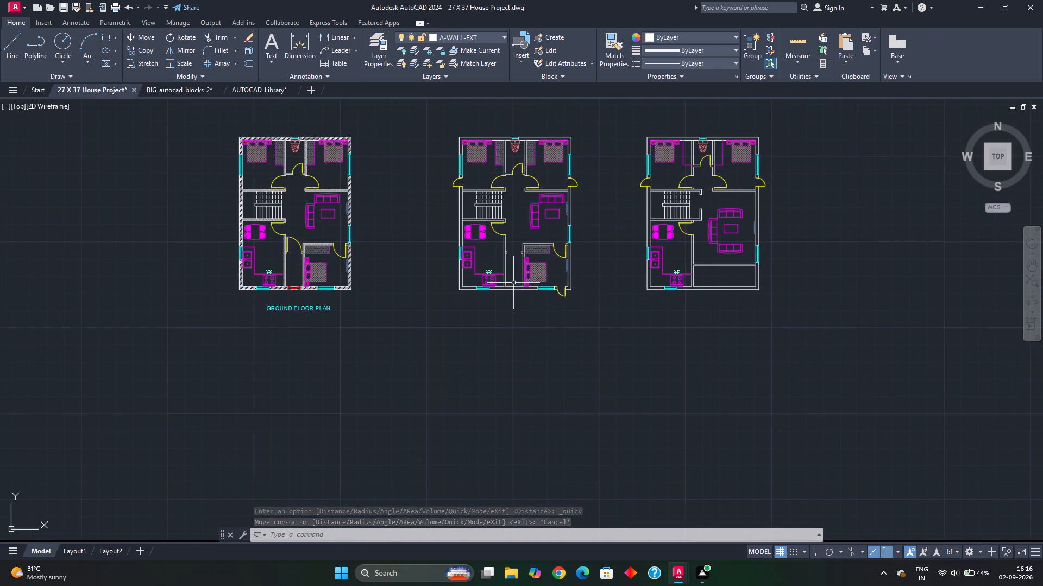
{"action": "left_click", "coordinate": [296, 239]}
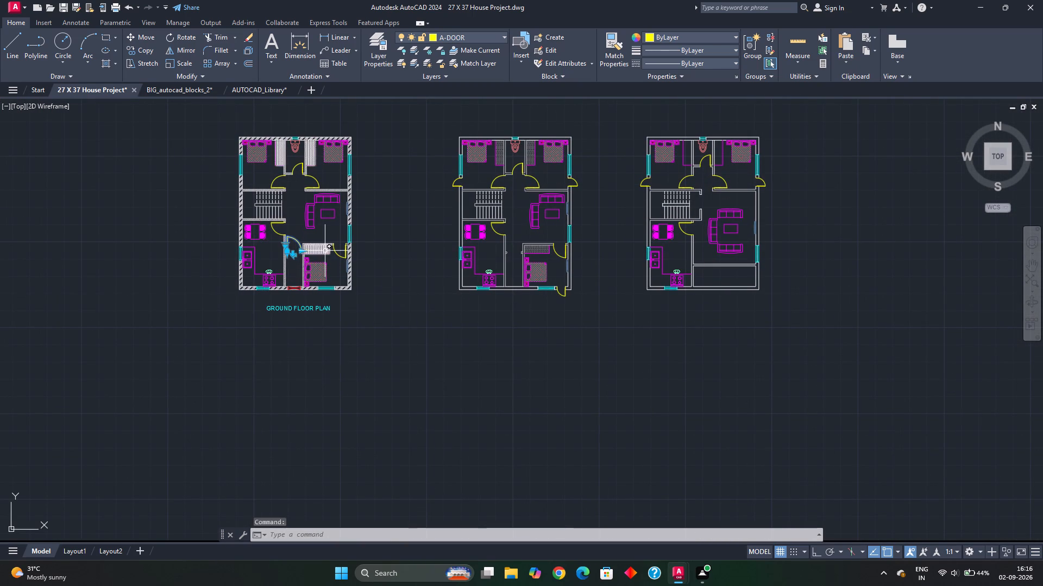
{"action": "left_click", "coordinate": [136, 52]}
{"action": "scroll", "coordinate": [288, 257], "scroll_direction": "up", "scroll_amount": 2}
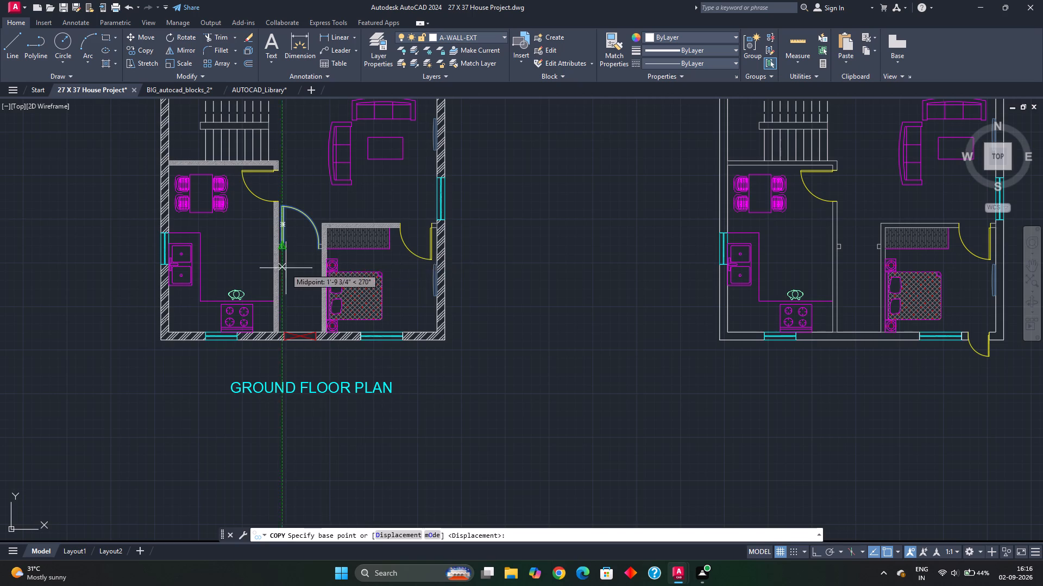
{"action": "scroll", "coordinate": [287, 273], "scroll_direction": "up", "scroll_amount": 2}
{"action": "left_click", "coordinate": [271, 213]}
{"action": "scroll", "coordinate": [413, 213], "scroll_direction": "down", "scroll_amount": 3}
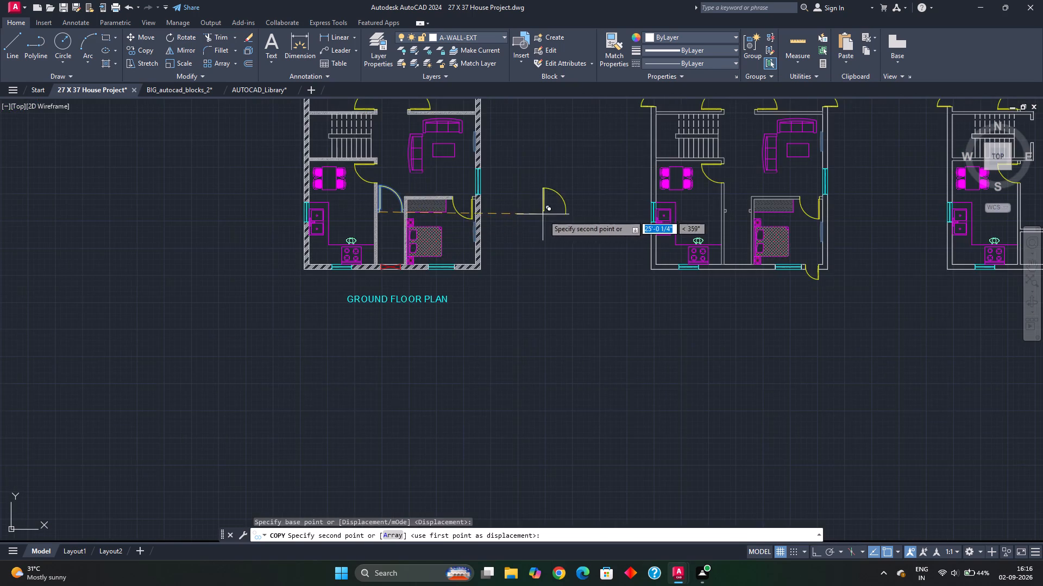
{"action": "middle_click_drag", "start_coordinate": [544, 214], "coordinate": [197, 303]}
{"action": "middle_click_drag", "start_coordinate": [447, 277], "coordinate": [316, 311]}
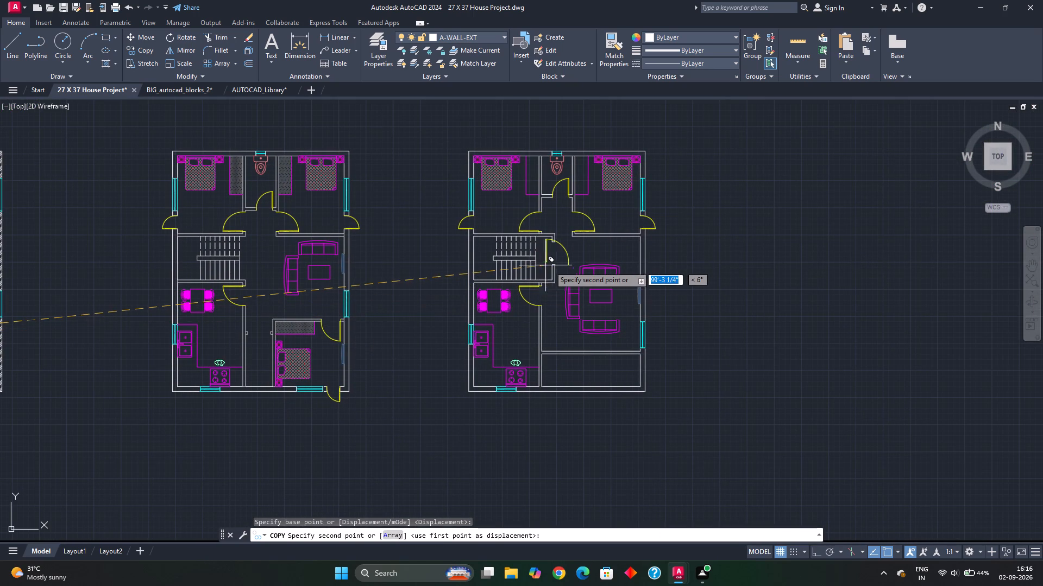
{"action": "left_click", "coordinate": [680, 264]}
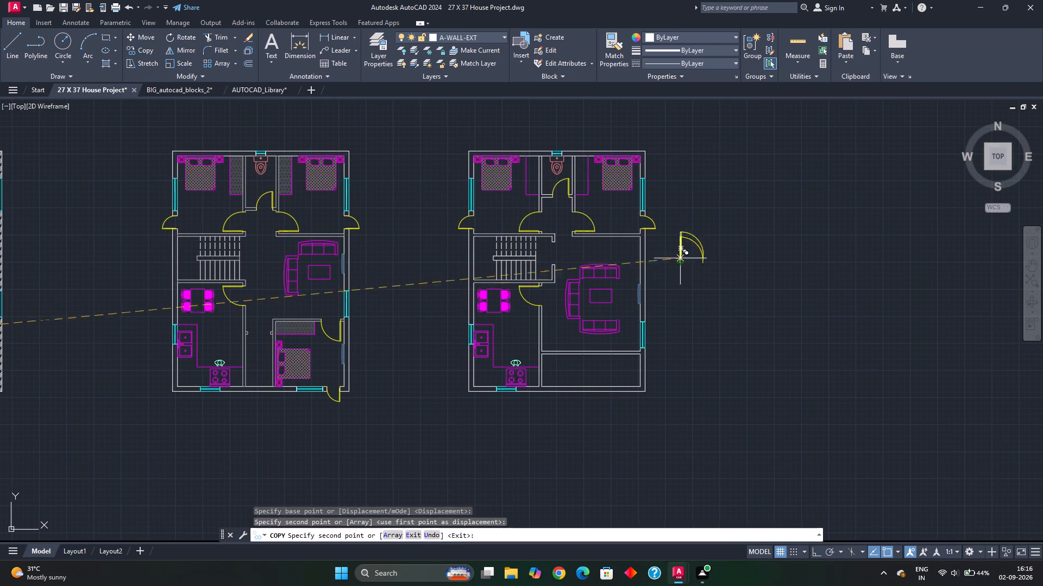
{"action": "key", "text": "Escape"}
Rotate the copied door 270° about its hinge end.
{"action": "left_click", "coordinate": [664, 233]}
{"action": "left_click", "coordinate": [715, 278]}
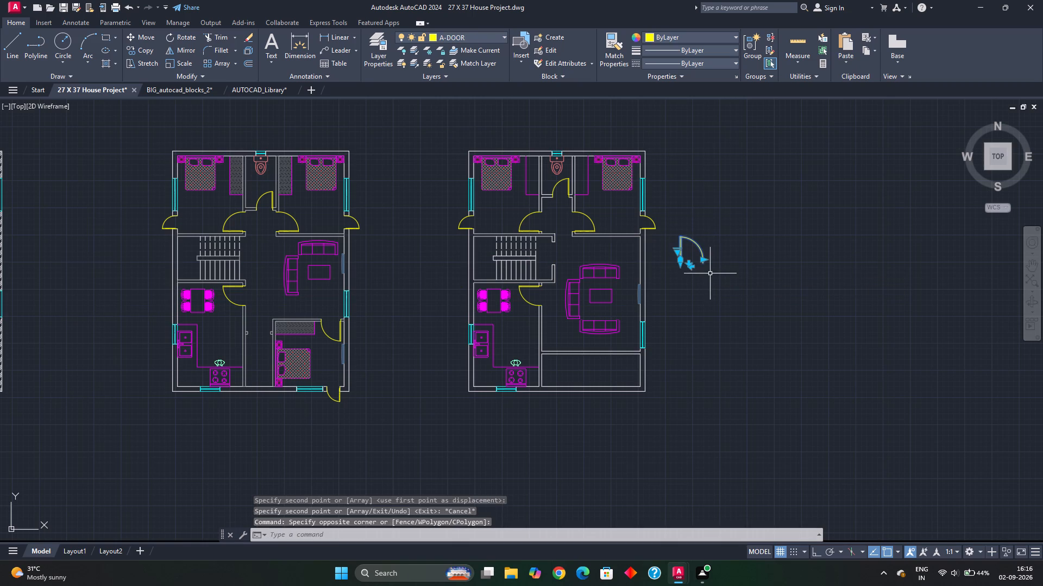
{"action": "type", "text": "RO"}
{"action": "key", "text": "Return"}
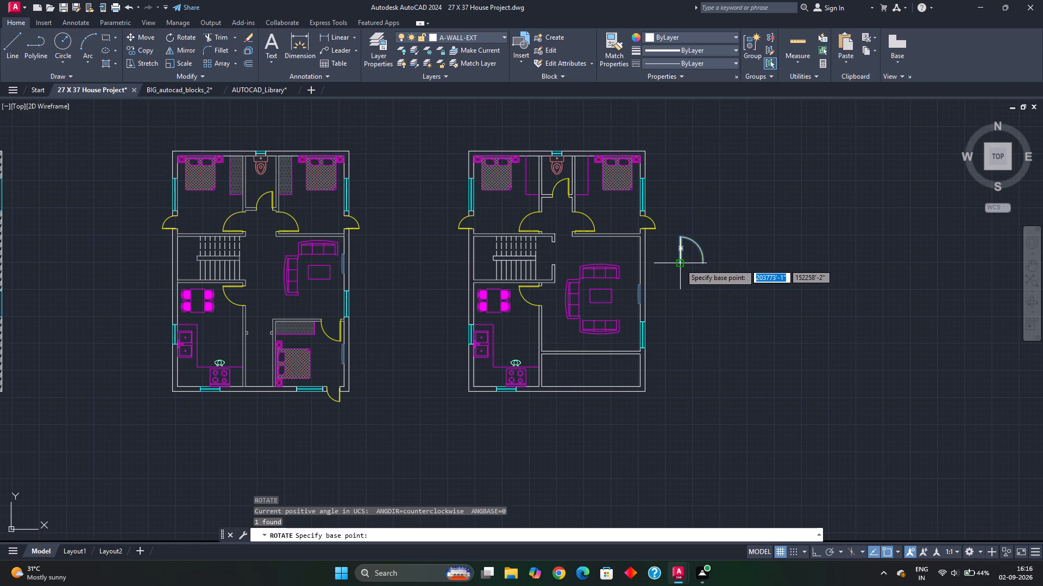
{"action": "left_click", "coordinate": [680, 266]}
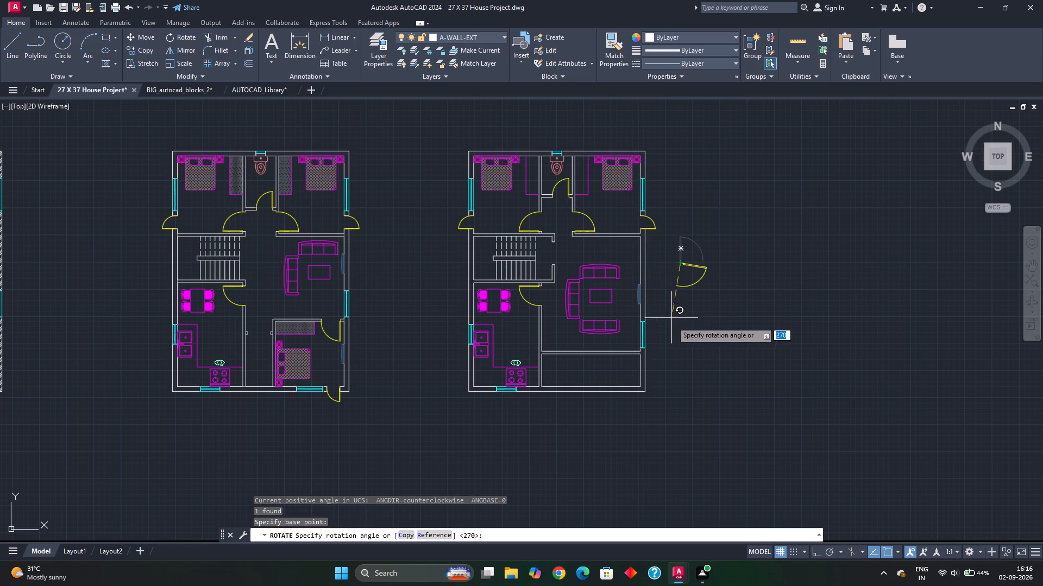
{"action": "left_click", "coordinate": [678, 454]}
Move the rotated door by its hinge end onto the north jamb of the stair wall opening.
{"action": "left_click_drag", "start_coordinate": [674, 254], "coordinate": [674, 259]}
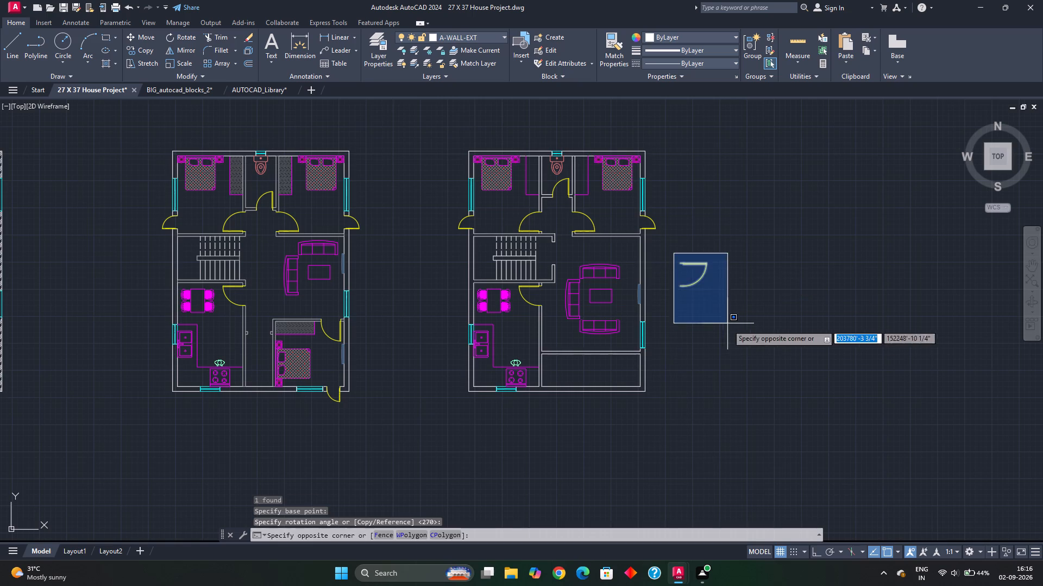
{"action": "left_click", "coordinate": [727, 324]}
{"action": "scroll", "coordinate": [689, 302], "scroll_direction": "up", "scroll_amount": 3}
{"action": "key", "text": "m"}
{"action": "key", "text": "Return"}
{"action": "middle_click_drag", "start_coordinate": [621, 235], "coordinate": [626, 255]}
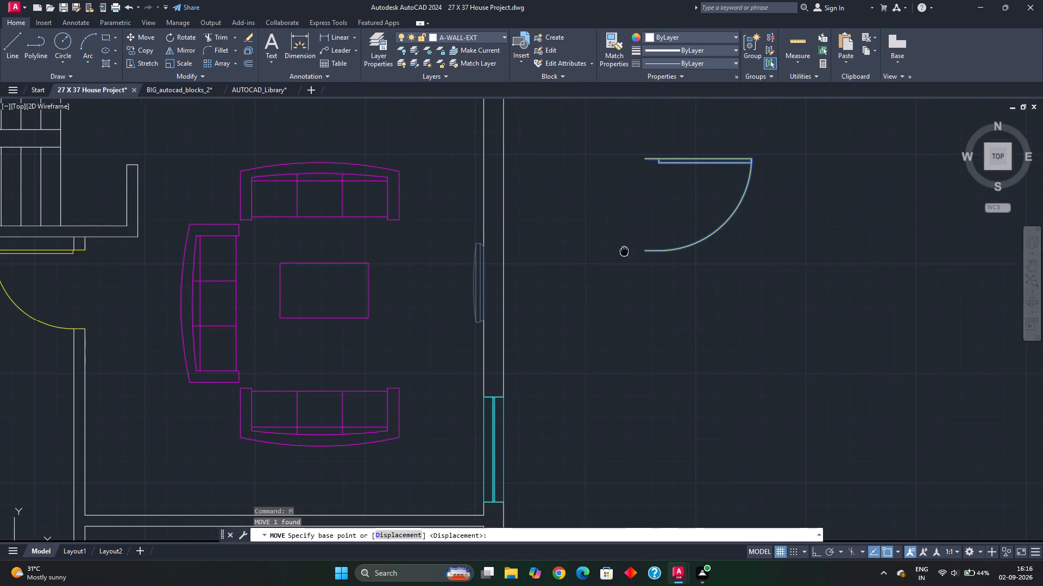
{"action": "middle_click_drag", "start_coordinate": [626, 255], "coordinate": [631, 275]}
{"action": "left_click", "coordinate": [652, 185]}
{"action": "scroll", "coordinate": [499, 214], "scroll_direction": "down", "scroll_amount": 2}
{"action": "middle_click_drag", "start_coordinate": [412, 176], "coordinate": [512, 247]}
{"action": "scroll", "coordinate": [476, 269], "scroll_direction": "up", "scroll_amount": 3}
{"action": "middle_click_drag", "start_coordinate": [426, 229], "coordinate": [509, 229]}
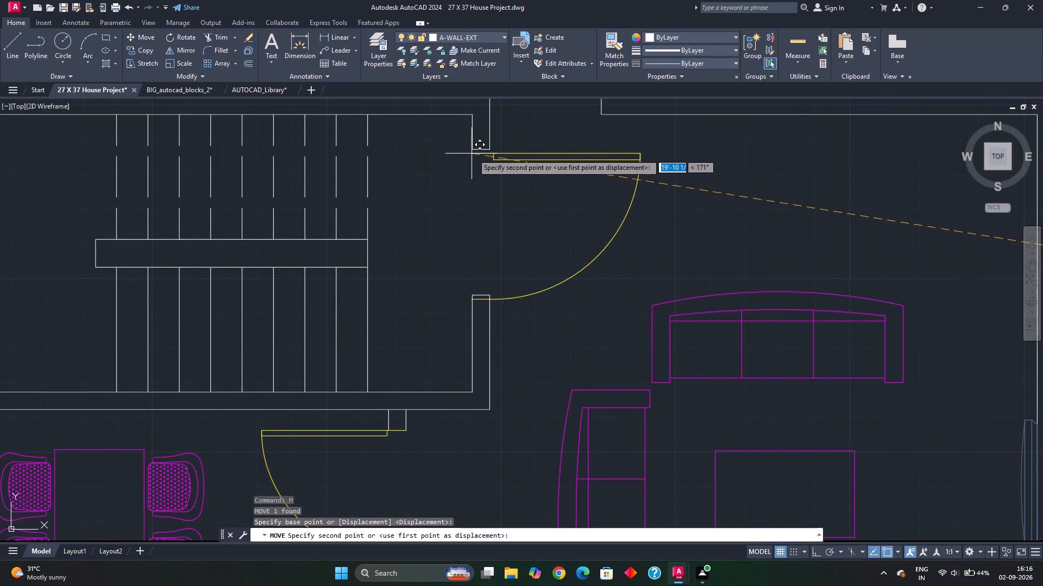
{"action": "left_click", "coordinate": [473, 151]}
{"action": "scroll", "coordinate": [560, 242], "scroll_direction": "down", "scroll_amount": 3}
{"action": "key", "text": "Escape"}
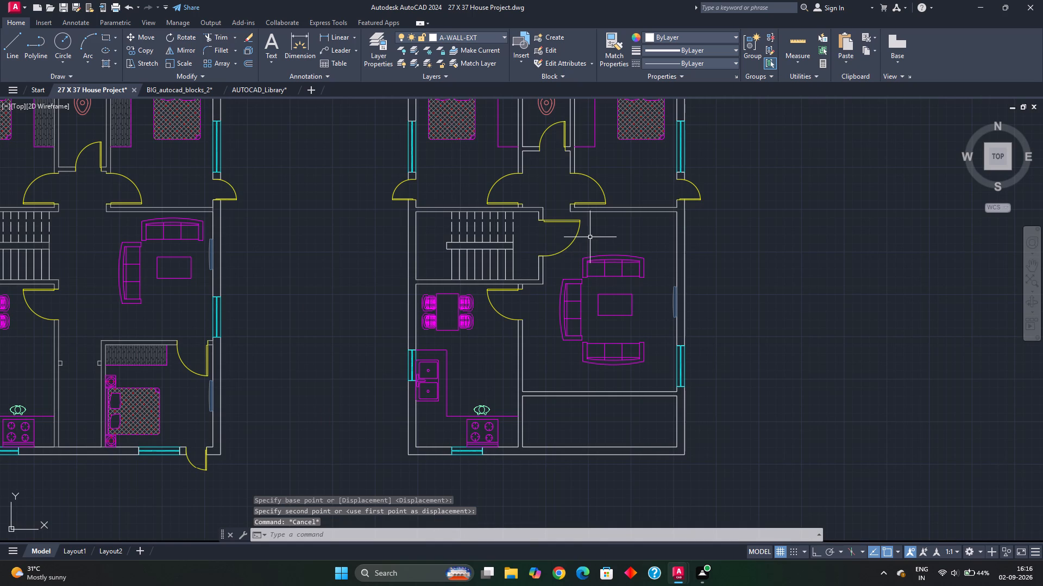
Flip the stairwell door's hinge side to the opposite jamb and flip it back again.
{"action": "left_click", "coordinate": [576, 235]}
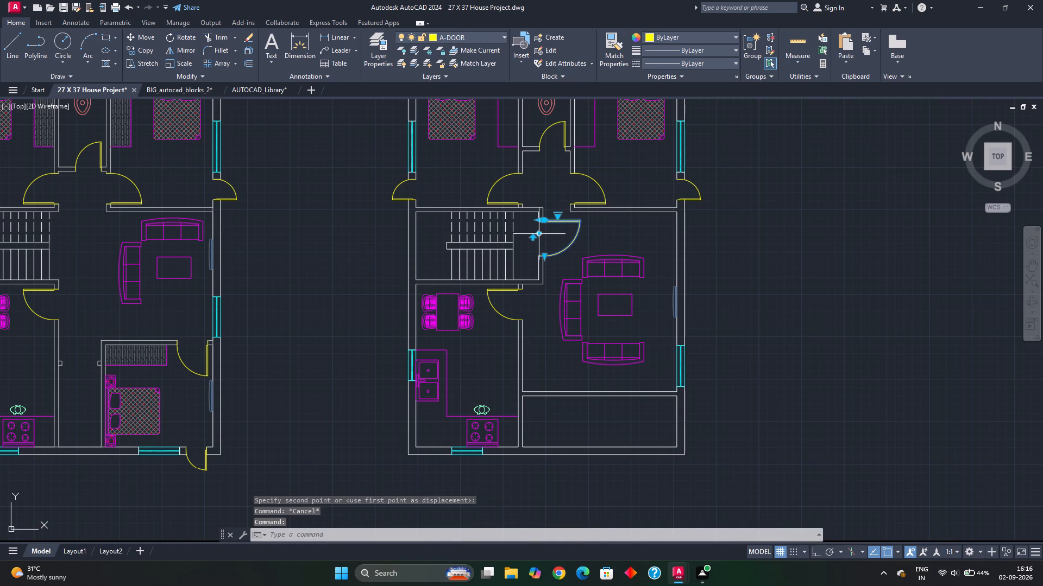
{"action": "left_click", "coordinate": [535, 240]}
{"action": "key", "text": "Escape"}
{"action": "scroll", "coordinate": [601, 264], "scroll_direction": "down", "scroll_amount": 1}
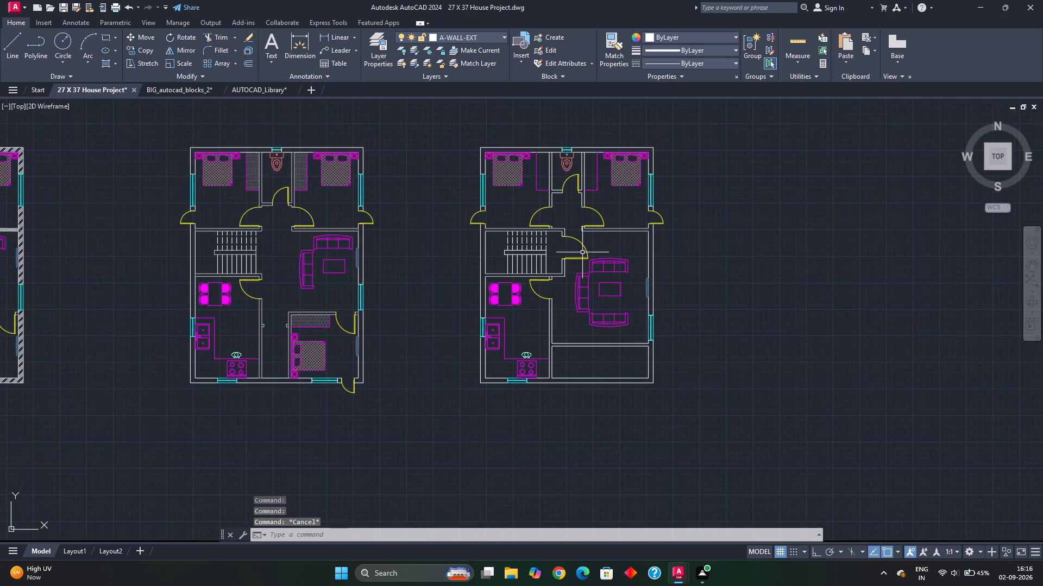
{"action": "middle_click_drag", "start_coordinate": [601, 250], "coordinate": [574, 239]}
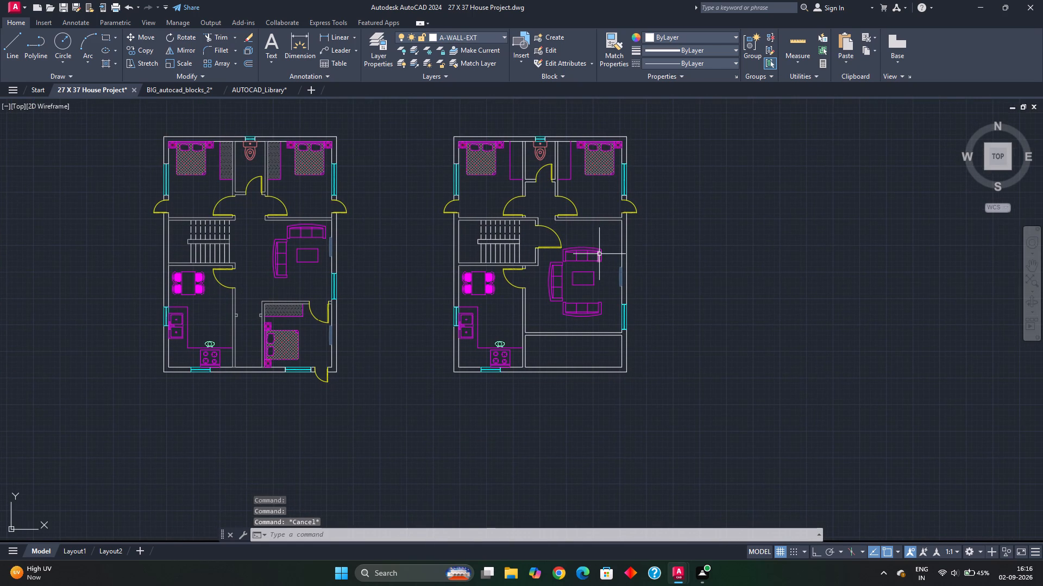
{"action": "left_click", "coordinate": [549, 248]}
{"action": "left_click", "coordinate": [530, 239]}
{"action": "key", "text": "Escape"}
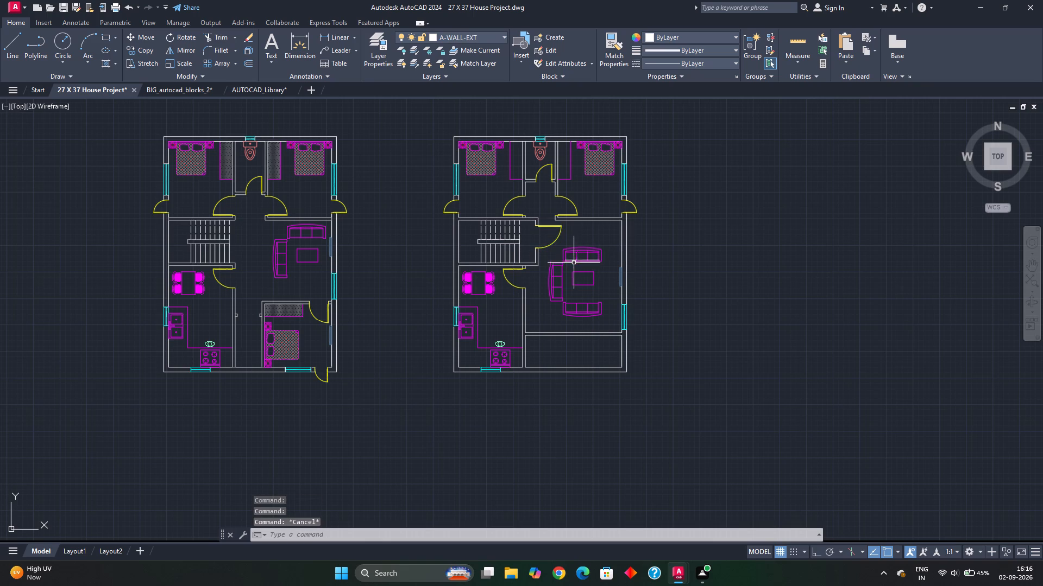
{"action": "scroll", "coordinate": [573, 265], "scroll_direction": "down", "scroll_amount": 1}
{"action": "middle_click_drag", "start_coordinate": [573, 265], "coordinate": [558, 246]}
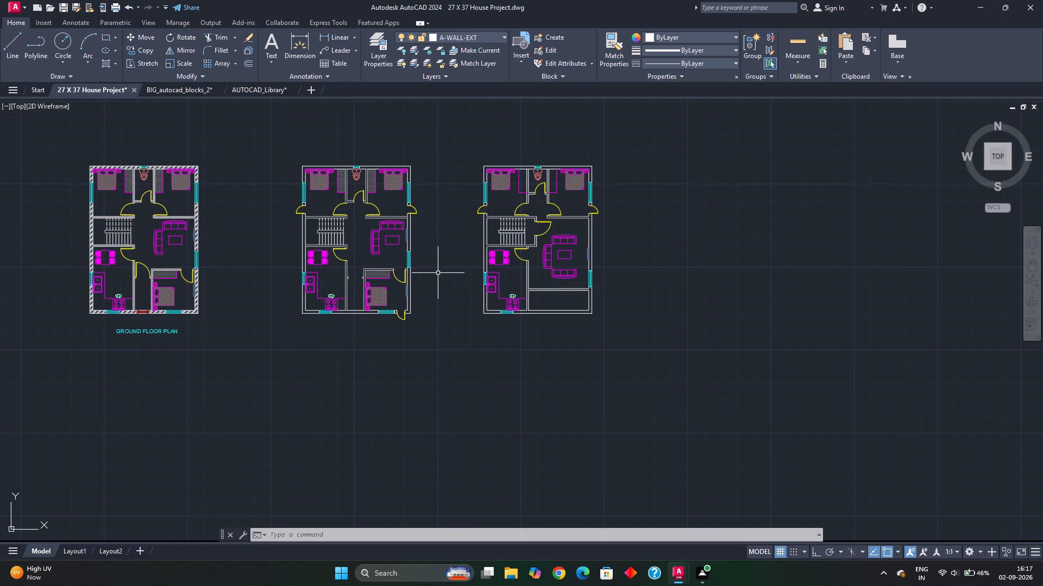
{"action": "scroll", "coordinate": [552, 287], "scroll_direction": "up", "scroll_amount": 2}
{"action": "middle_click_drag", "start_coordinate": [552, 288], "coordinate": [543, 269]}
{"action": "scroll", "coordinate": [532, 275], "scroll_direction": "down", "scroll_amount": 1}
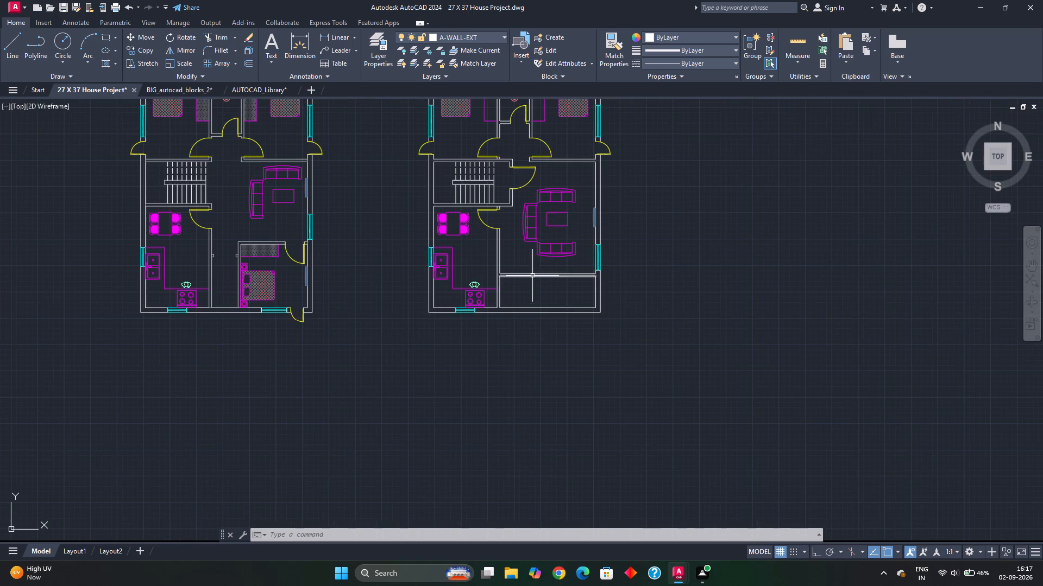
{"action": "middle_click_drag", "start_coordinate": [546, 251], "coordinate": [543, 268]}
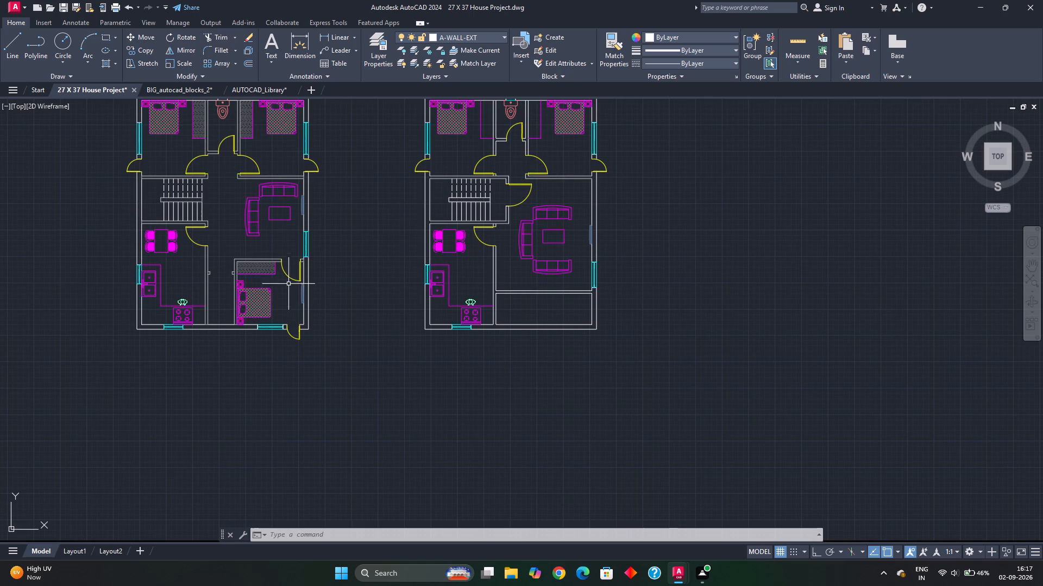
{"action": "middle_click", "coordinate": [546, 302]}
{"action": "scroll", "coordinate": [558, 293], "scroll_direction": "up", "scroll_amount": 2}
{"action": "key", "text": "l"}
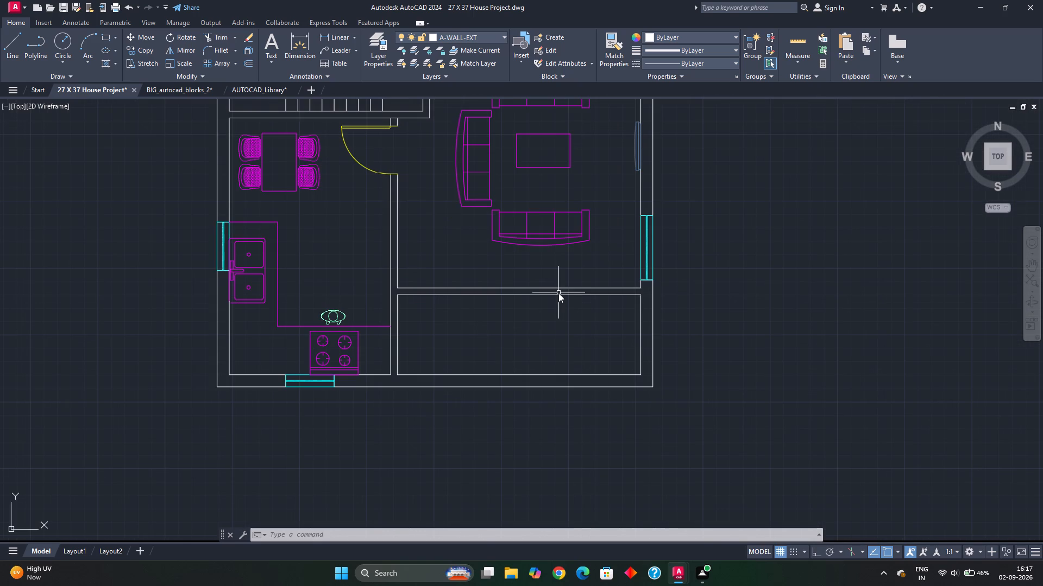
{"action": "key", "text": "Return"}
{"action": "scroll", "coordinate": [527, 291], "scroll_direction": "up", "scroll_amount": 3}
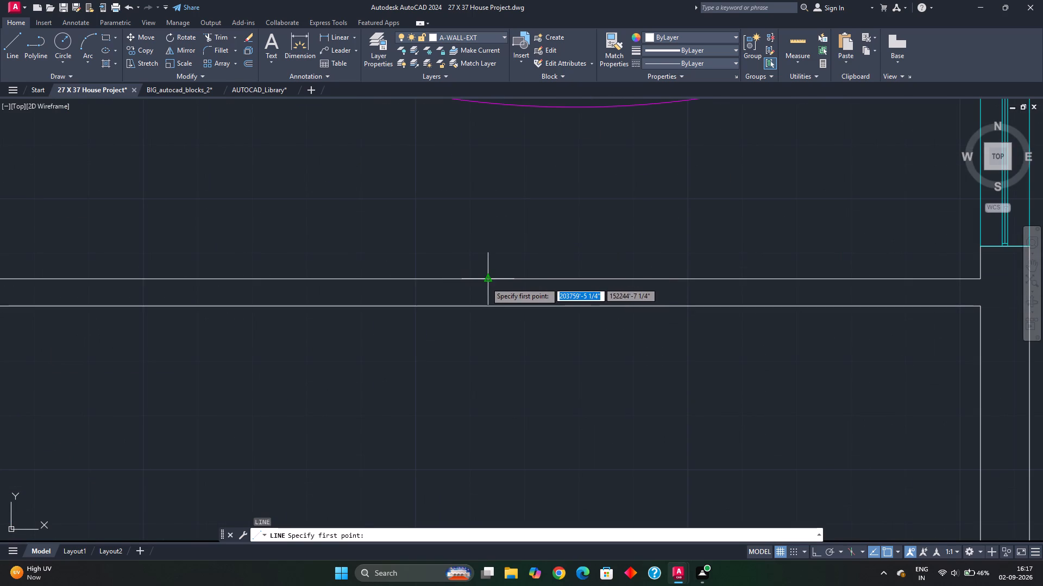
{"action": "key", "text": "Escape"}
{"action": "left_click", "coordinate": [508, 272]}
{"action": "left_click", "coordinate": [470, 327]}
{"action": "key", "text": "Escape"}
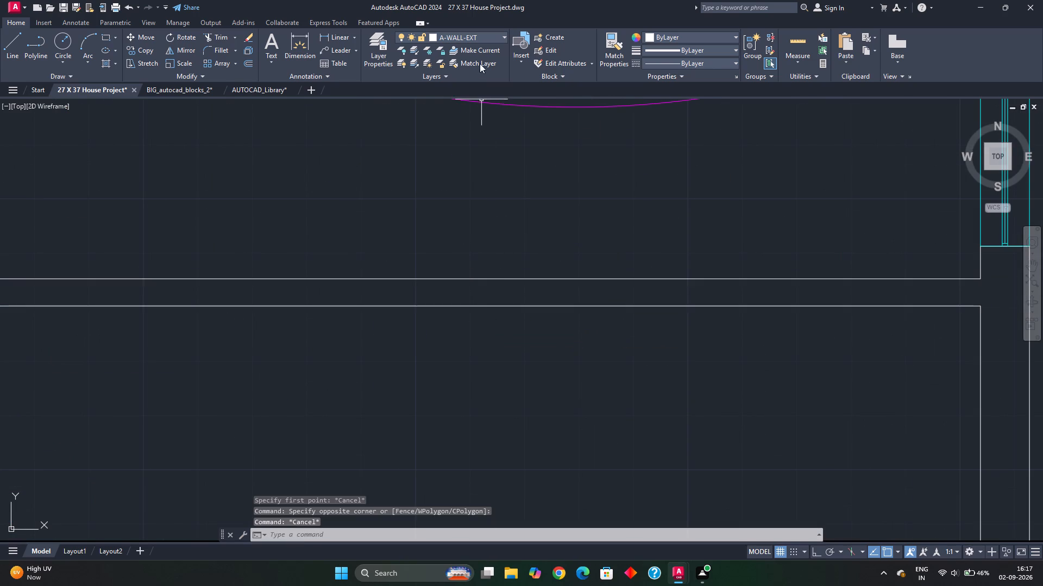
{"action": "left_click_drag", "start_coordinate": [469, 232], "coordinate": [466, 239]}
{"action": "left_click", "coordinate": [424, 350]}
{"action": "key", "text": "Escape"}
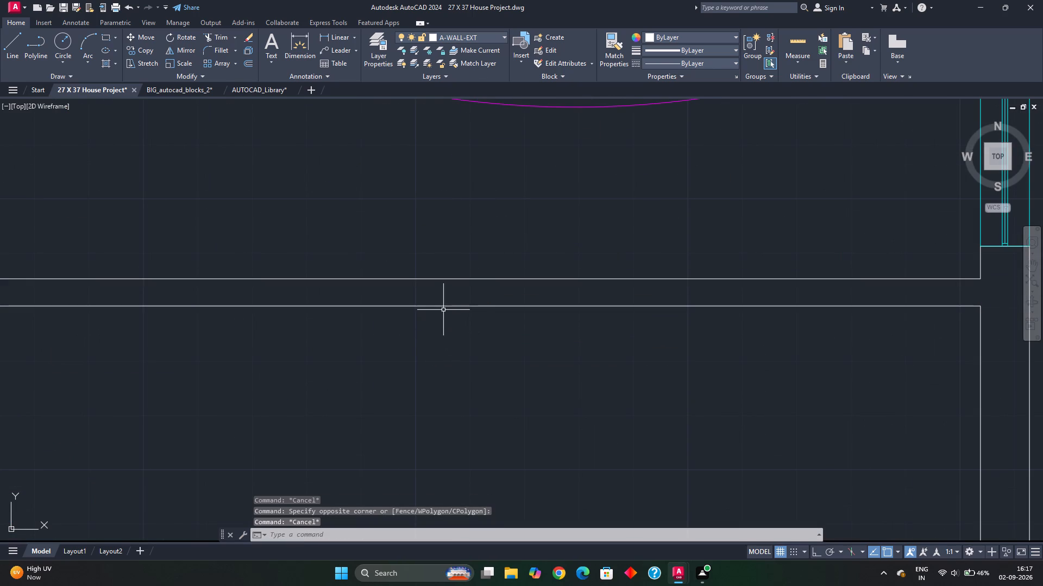
Draw a short line straight across the living room's south wall at the wall's midpoint.
{"action": "key", "text": "l"}
{"action": "key", "text": "Return"}
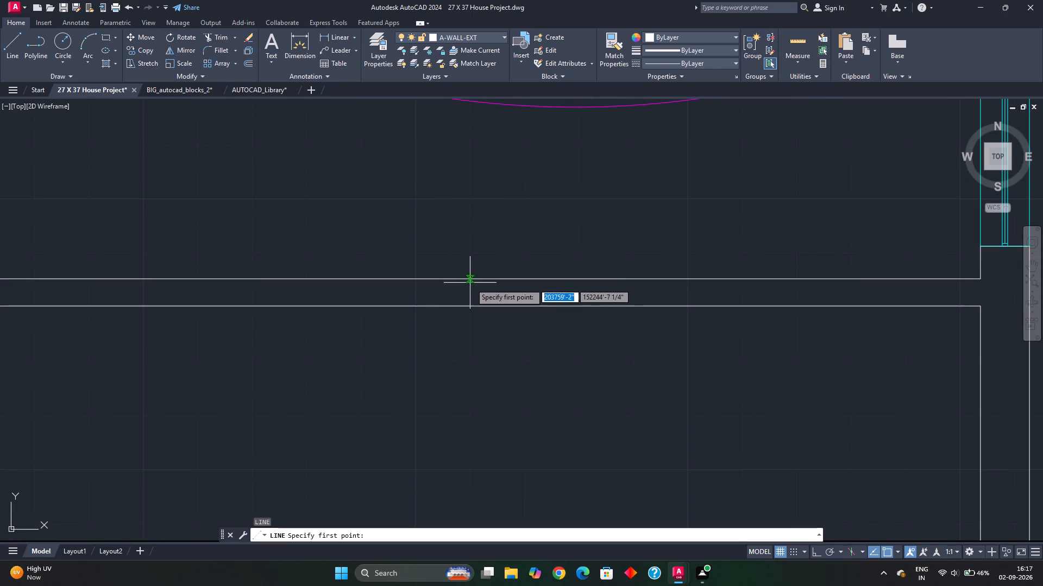
{"action": "left_click", "coordinate": [487, 282]}
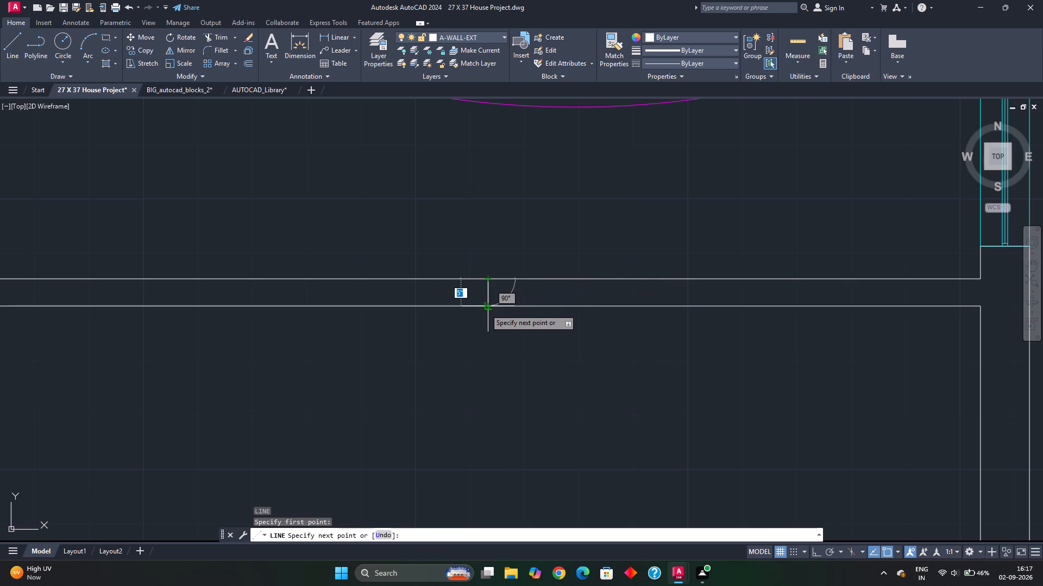
{"action": "left_click", "coordinate": [485, 311]}
{"action": "key", "text": "Escape"}
Offset the midpoint line 1'6" to both sides along the living room's south wall.
{"action": "left_click_drag", "start_coordinate": [495, 295], "coordinate": [489, 296]}
{"action": "left_click", "coordinate": [472, 296]}
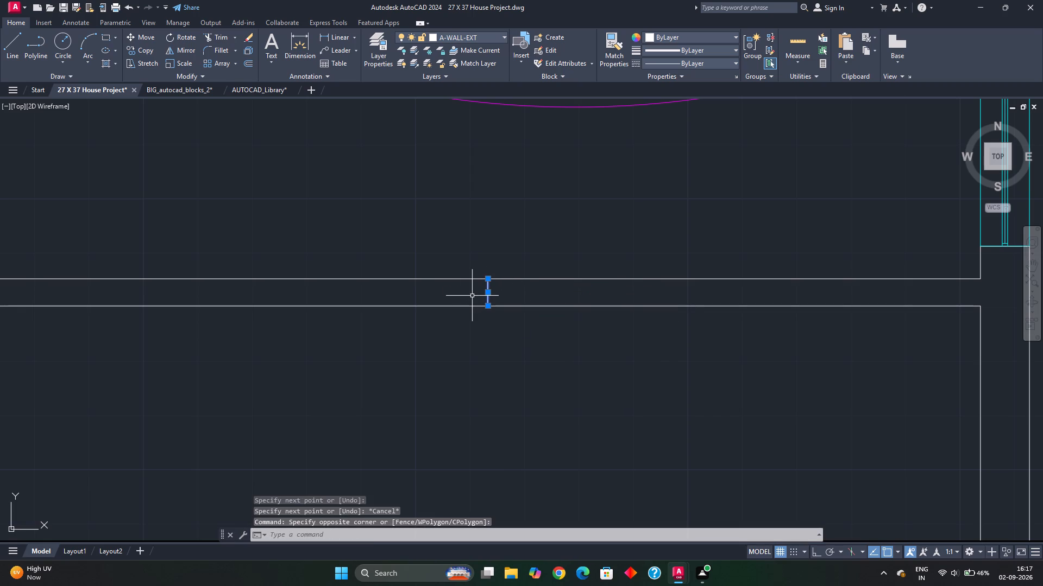
{"action": "key", "text": "o"}
{"action": "key", "text": "Return"}
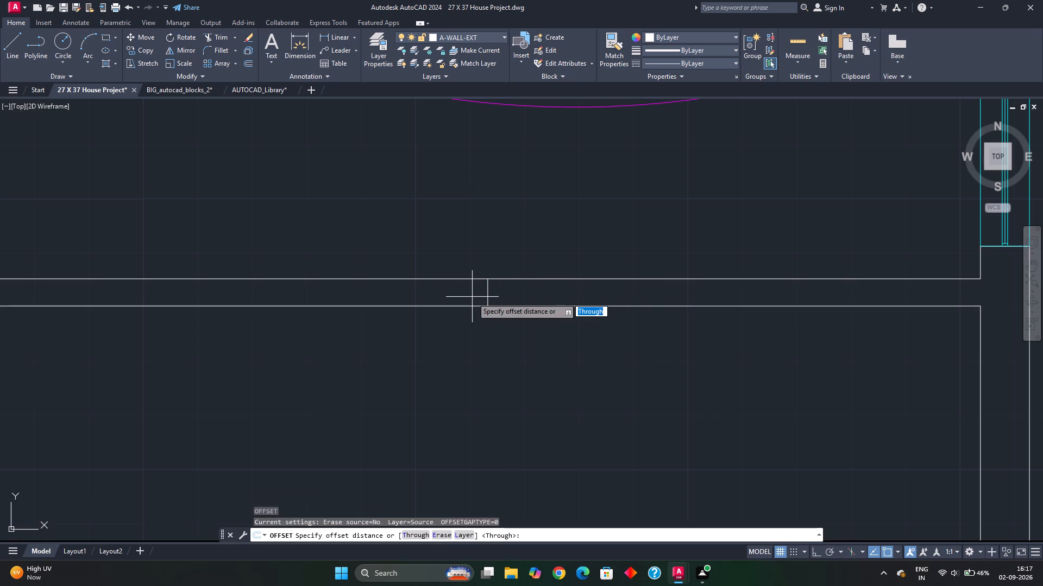
{"action": "type", "text": "1'6"}
{"action": "key", "text": "shift+quotedbl"}
{"action": "key", "text": "Return"}
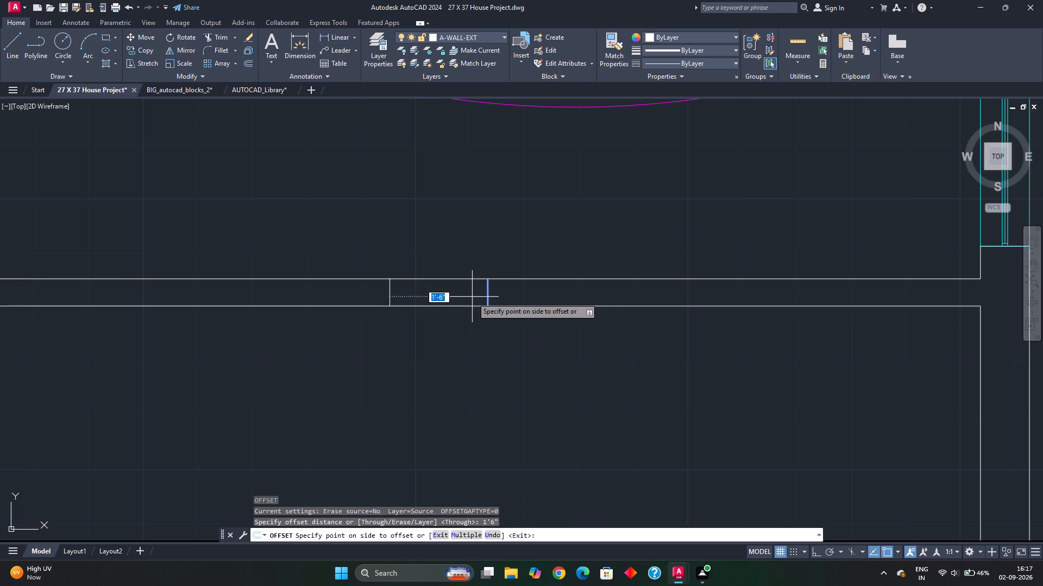
{"action": "left_click", "coordinate": [473, 296]}
{"action": "left_click", "coordinate": [488, 297]}
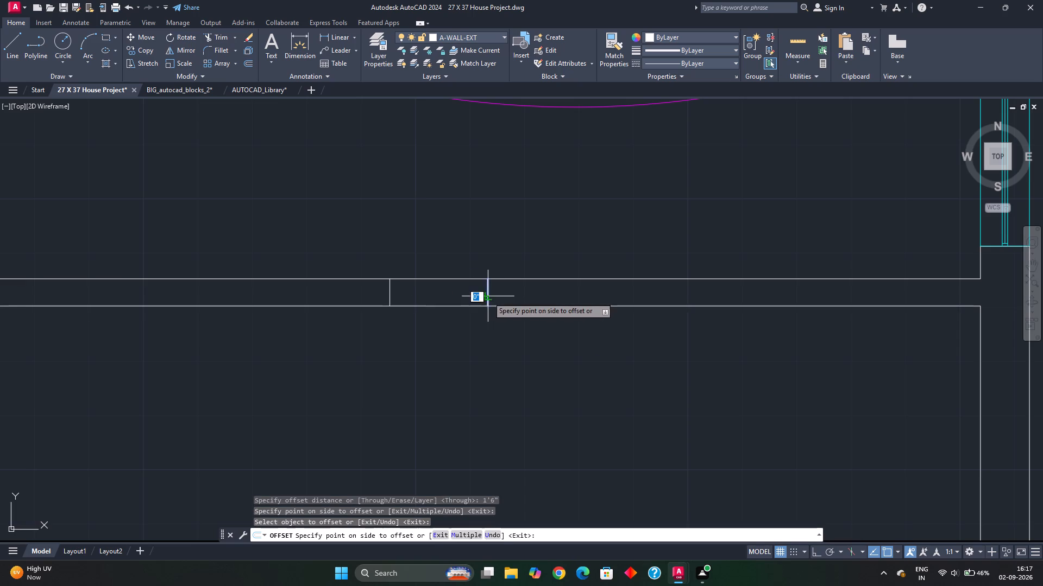
{"action": "left_click", "coordinate": [516, 294]}
{"action": "key", "text": "Escape"}
{"action": "key", "text": "Escape"}
Trim away the middle line and both wall lines between the two offset lines to open the living room's south wall.
{"action": "key", "text": "t"}
{"action": "key", "text": "r"}
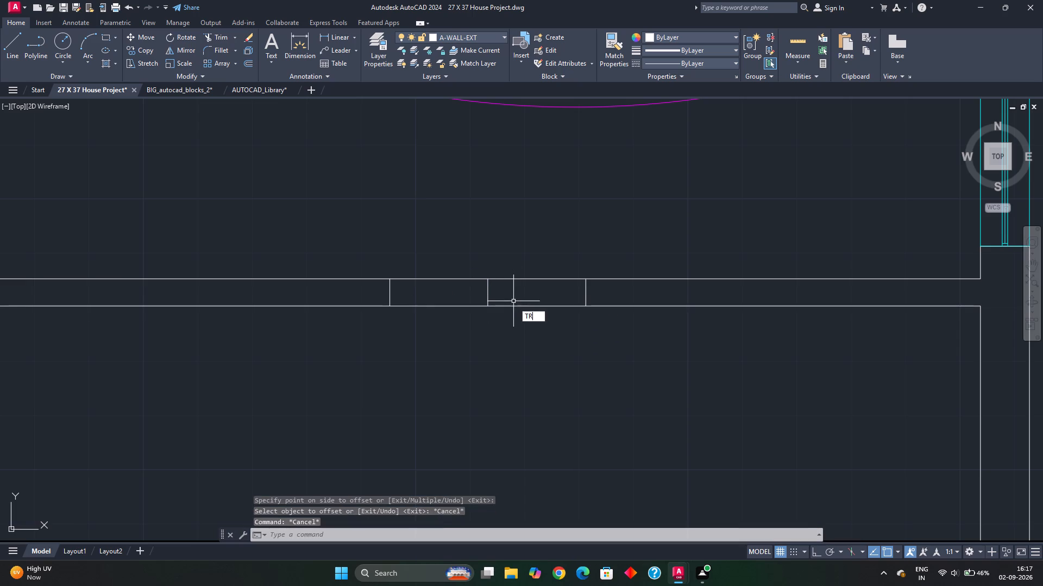
{"action": "key", "text": "space"}
{"action": "left_click", "coordinate": [502, 290]}
{"action": "left_click", "coordinate": [477, 294]}
{"action": "left_click_drag", "start_coordinate": [501, 258], "coordinate": [490, 347]}
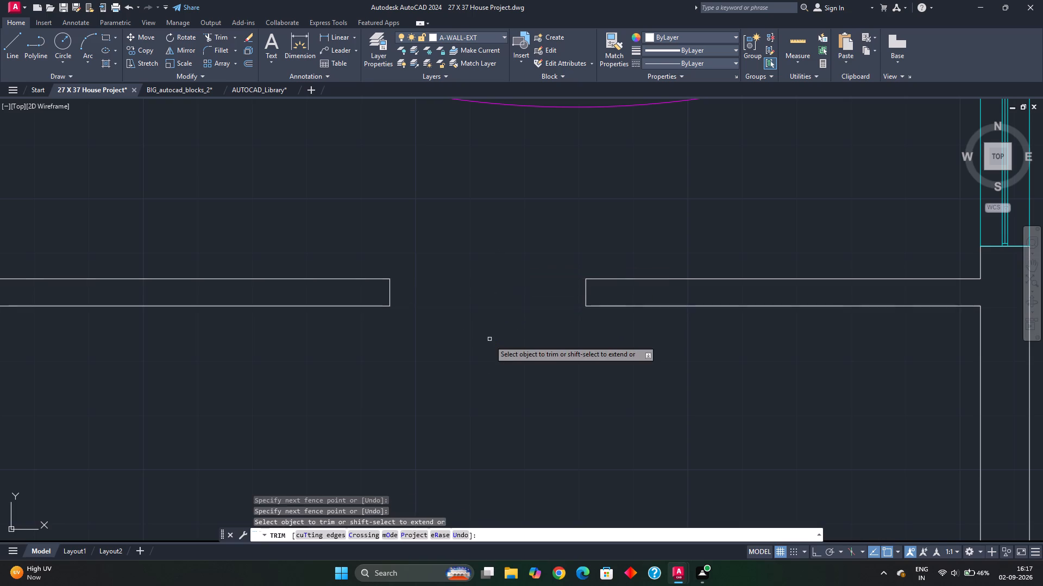
Copy the southeast bedroom door from the middle plan into the new opening, with its hinge end on the east jamb.
{"action": "scroll", "coordinate": [490, 341], "scroll_direction": "down", "scroll_amount": 3}
{"action": "middle_click_drag", "start_coordinate": [314, 273], "coordinate": [317, 305]}
{"action": "scroll", "coordinate": [354, 300], "scroll_direction": "down", "scroll_amount": 2}
{"action": "middle_click_drag", "start_coordinate": [282, 323], "coordinate": [296, 321]}
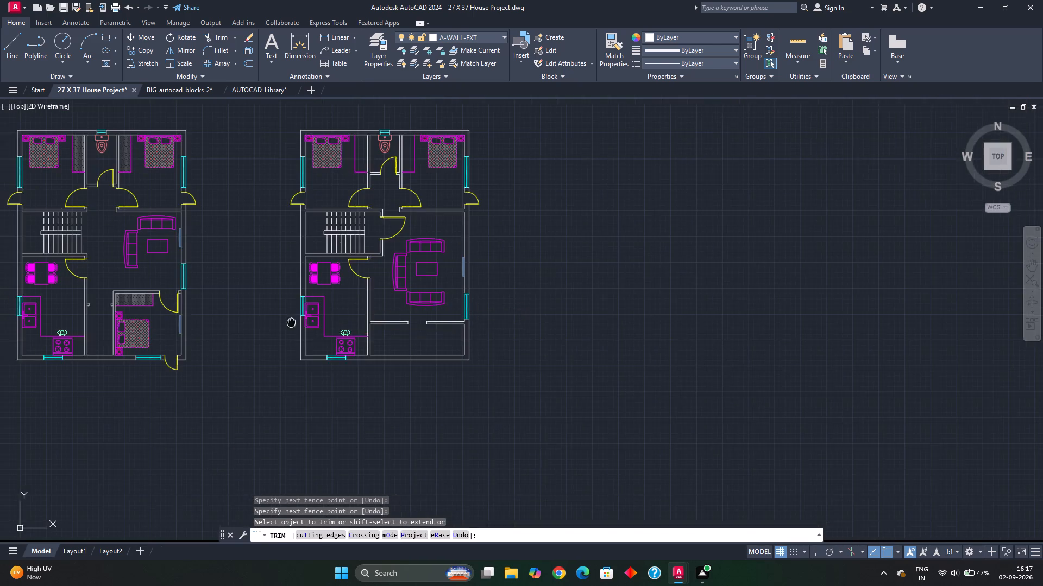
{"action": "middle_click_drag", "start_coordinate": [296, 321], "coordinate": [365, 298]}
{"action": "scroll", "coordinate": [151, 286], "scroll_direction": "up", "scroll_amount": 2}
{"action": "left_click", "coordinate": [347, 264]}
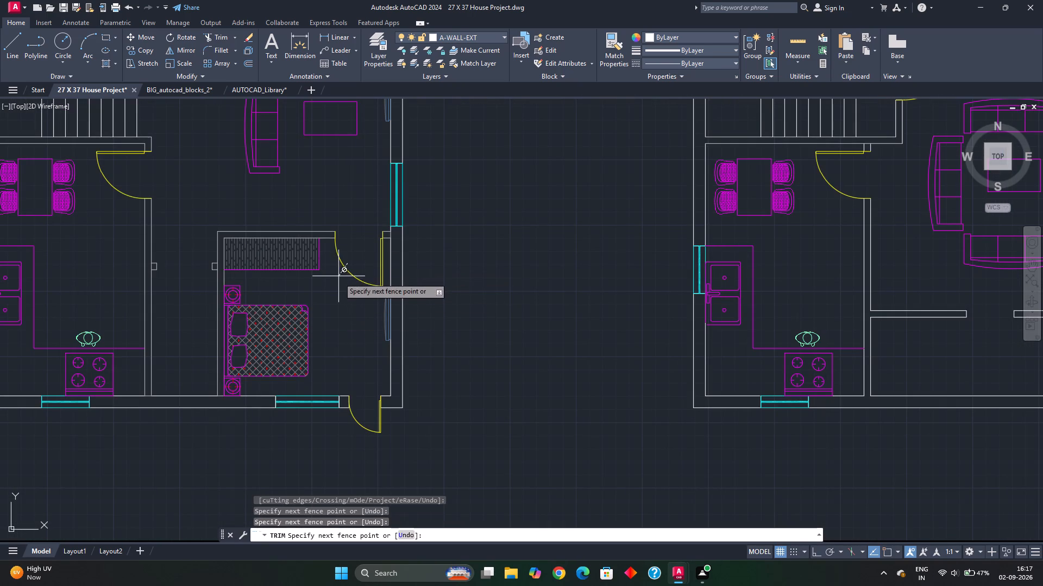
{"action": "key", "text": "Escape"}
{"action": "key", "text": "Escape"}
{"action": "left_click_drag", "start_coordinate": [349, 263], "coordinate": [343, 274]}
{"action": "left_click", "coordinate": [338, 280]}
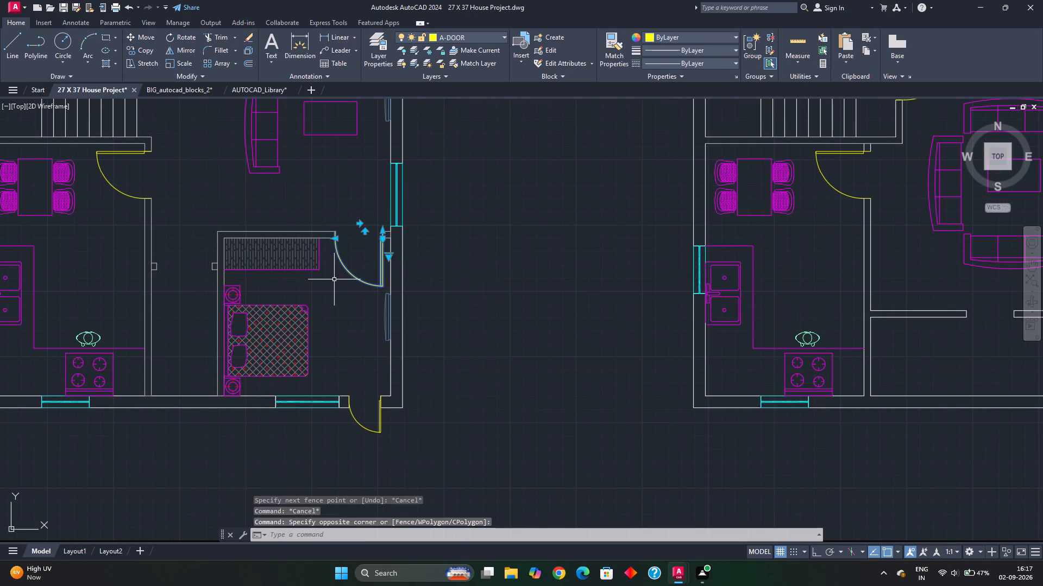
{"action": "type", "text": "CO"}
{"action": "key", "text": "Return"}
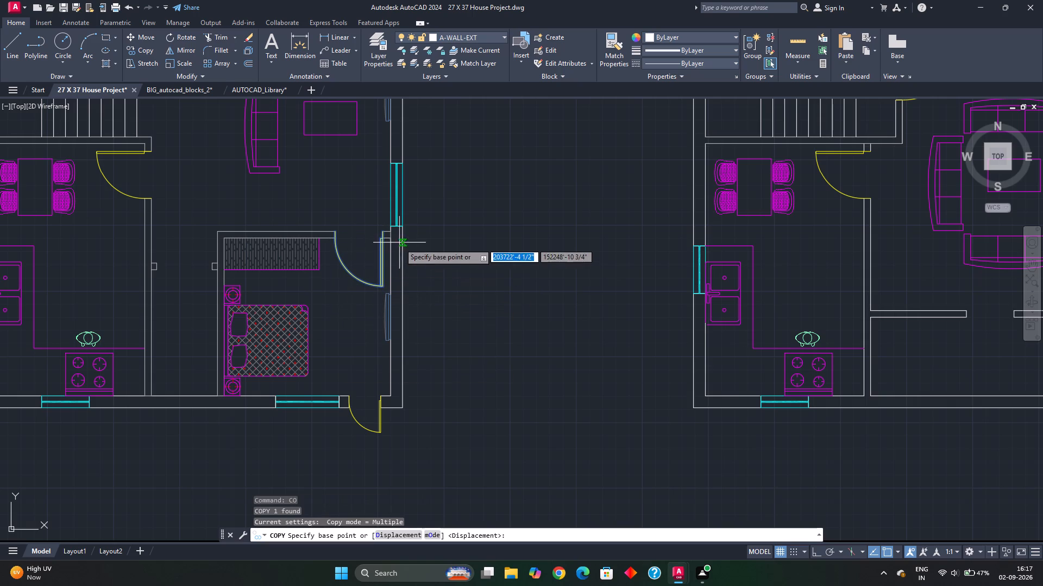
{"action": "left_click", "coordinate": [382, 230]}
{"action": "scroll", "coordinate": [562, 308], "scroll_direction": "down", "scroll_amount": 2}
{"action": "middle_click_drag", "start_coordinate": [568, 309], "coordinate": [355, 311]}
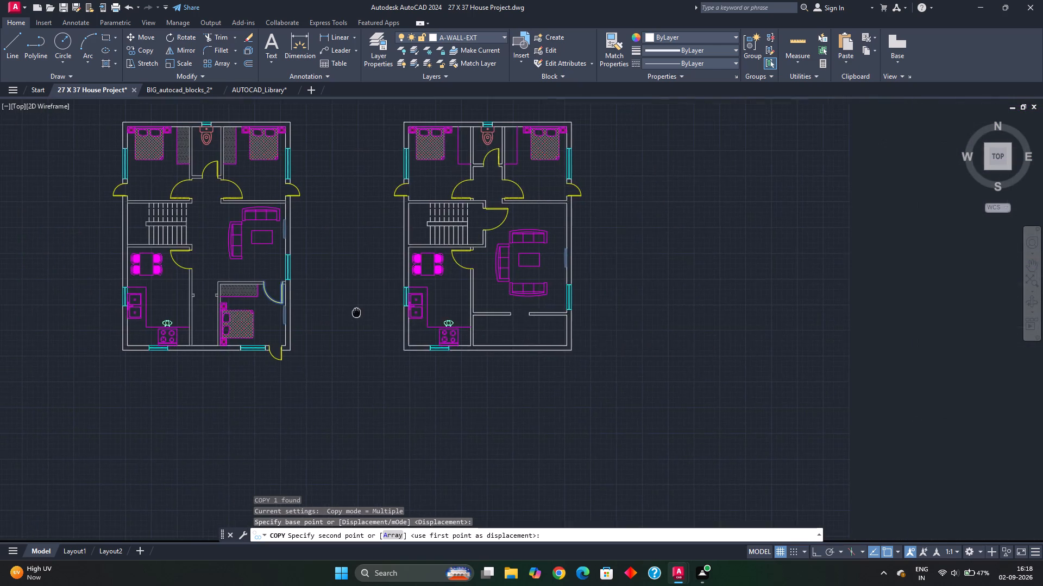
{"action": "scroll", "coordinate": [552, 342], "scroll_direction": "up", "scroll_amount": 2}
{"action": "left_click", "coordinate": [487, 266]}
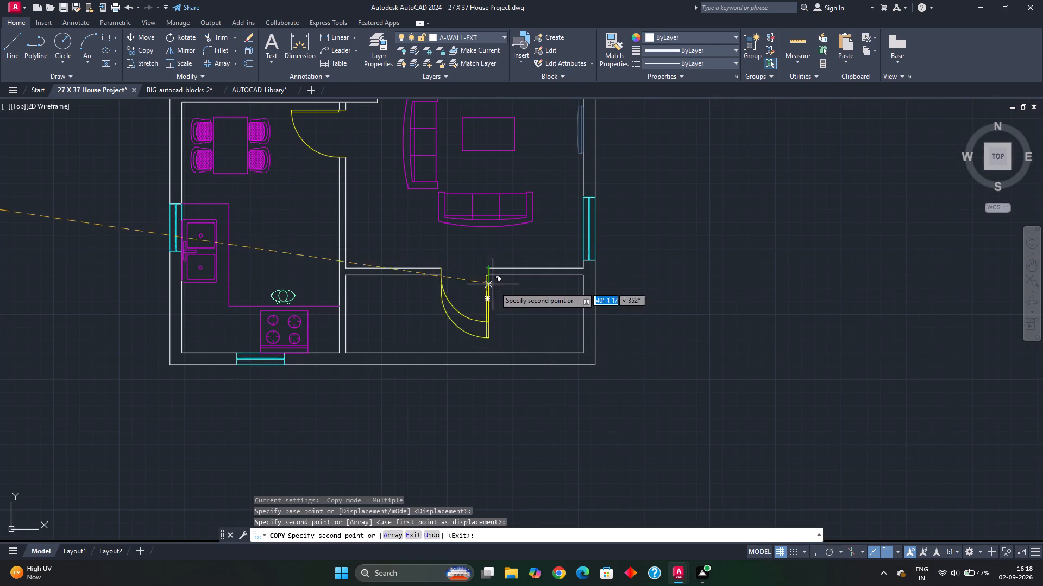
{"action": "key", "text": "Escape"}
{"action": "key", "text": "Escape"}
Compare the new layout with the existing plans and examine the narrow south room and its wall to the kitchen.
{"action": "scroll", "coordinate": [496, 300], "scroll_direction": "down", "scroll_amount": 3}
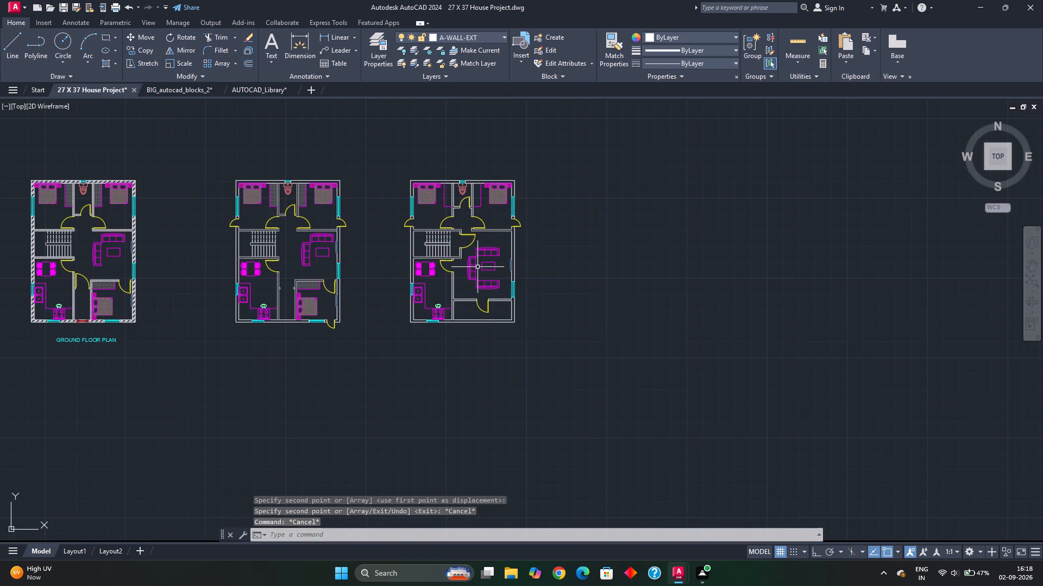
{"action": "middle_click_drag", "start_coordinate": [479, 268], "coordinate": [523, 257]}
{"action": "scroll", "coordinate": [294, 194], "scroll_direction": "up", "scroll_amount": 2}
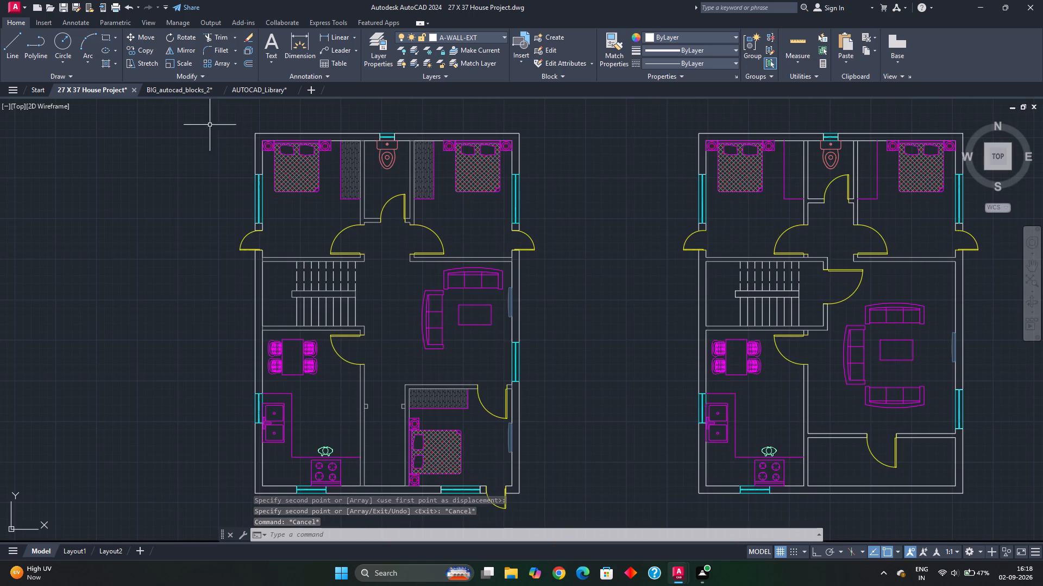
{"action": "scroll", "coordinate": [570, 354], "scroll_direction": "down", "scroll_amount": 1}
{"action": "middle_click_drag", "start_coordinate": [570, 354], "coordinate": [497, 329]}
{"action": "middle_click_drag", "start_coordinate": [595, 393], "coordinate": [558, 354]}
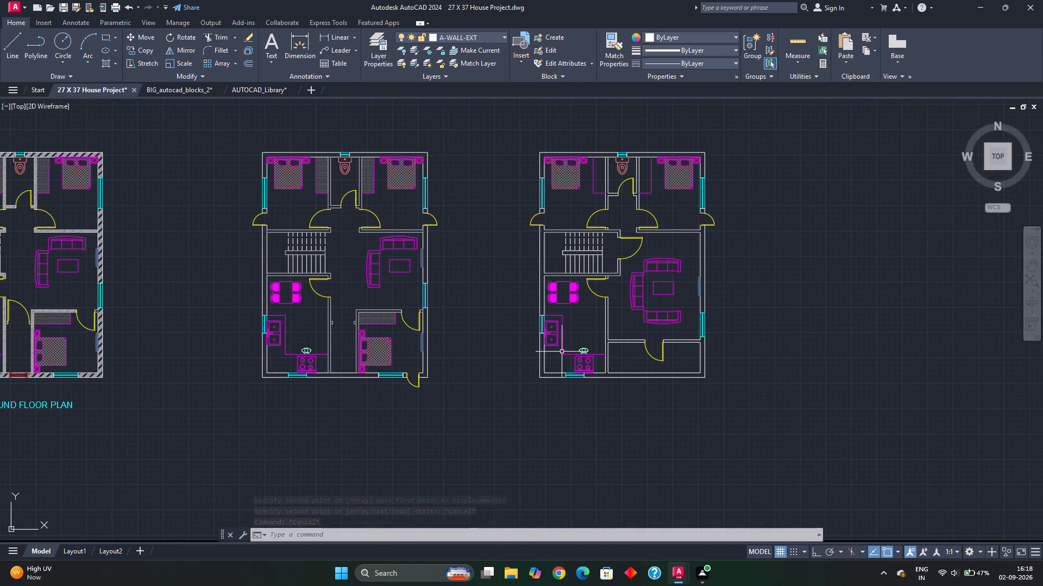
{"action": "middle_click_drag", "start_coordinate": [633, 368], "coordinate": [539, 366]}
{"action": "scroll", "coordinate": [557, 365], "scroll_direction": "up", "scroll_amount": 2}
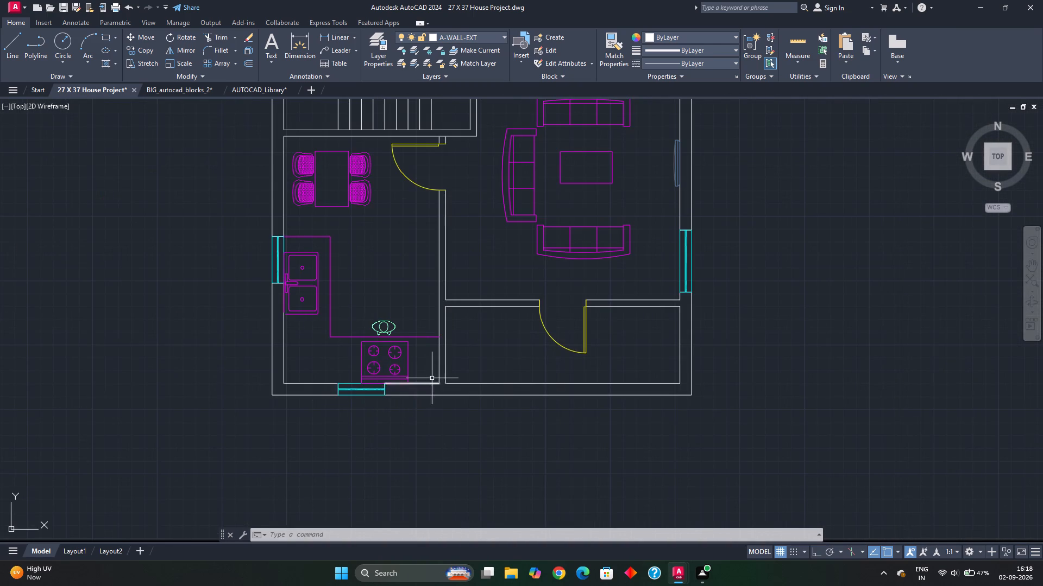
{"action": "scroll", "coordinate": [432, 379], "scroll_direction": "up", "scroll_amount": 1}
{"action": "middle_click", "coordinate": [432, 379]}
{"action": "left_click_drag", "start_coordinate": [461, 358], "coordinate": [455, 359]}
{"action": "key", "text": "Escape"}
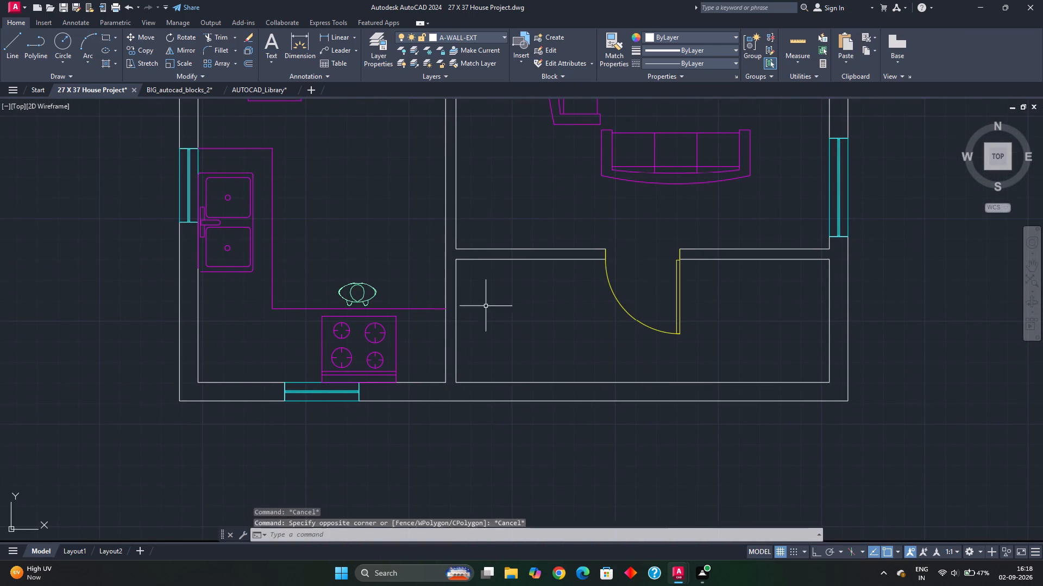
On layer A-WALL-INT, draw a line closing the end of the kitchen's east wall where it meets the south exterior wall.
{"action": "left_click", "coordinate": [491, 37]}
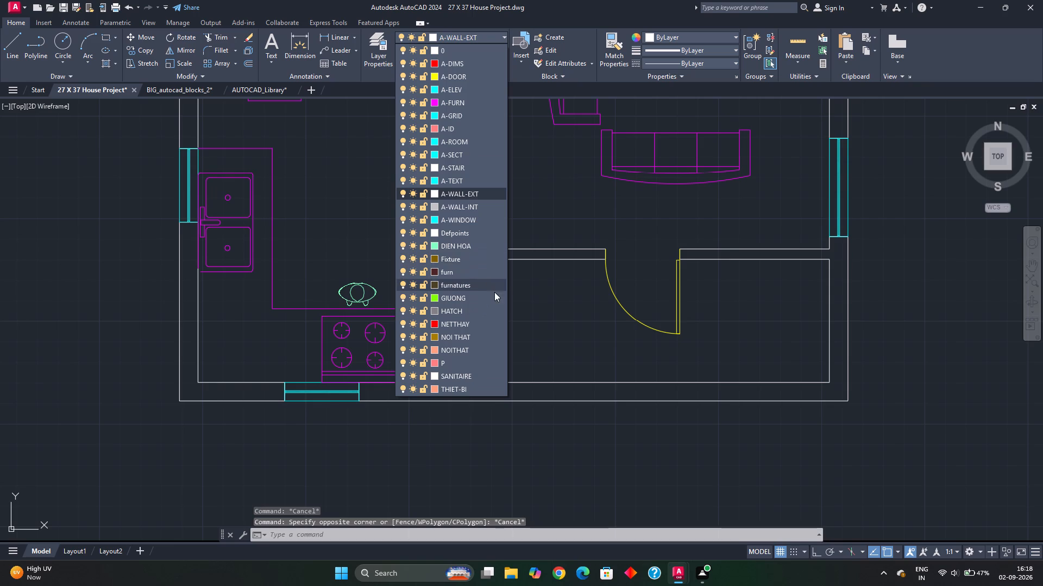
{"action": "left_click", "coordinate": [469, 205]}
{"action": "scroll", "coordinate": [444, 398], "scroll_direction": "up", "scroll_amount": 2}
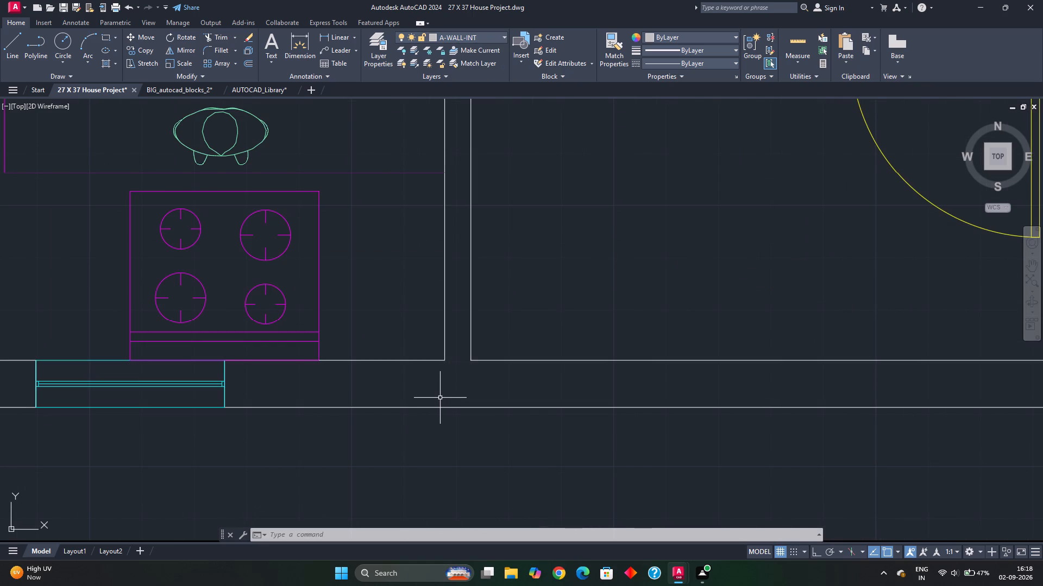
{"action": "key", "text": "l"}
{"action": "key", "text": "Return"}
{"action": "scroll", "coordinate": [438, 404], "scroll_direction": "up", "scroll_amount": 2}
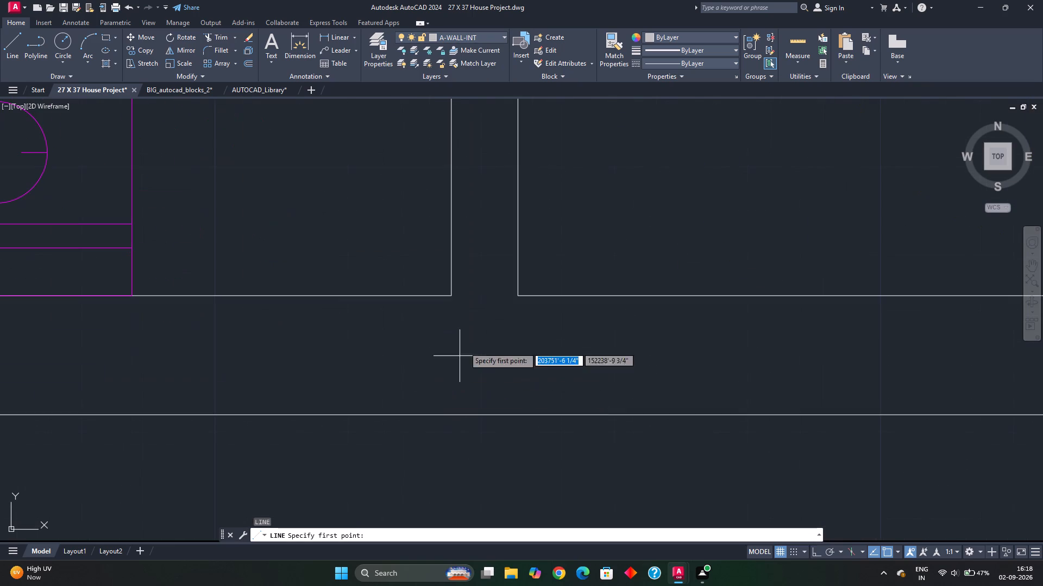
{"action": "left_click", "coordinate": [453, 296]}
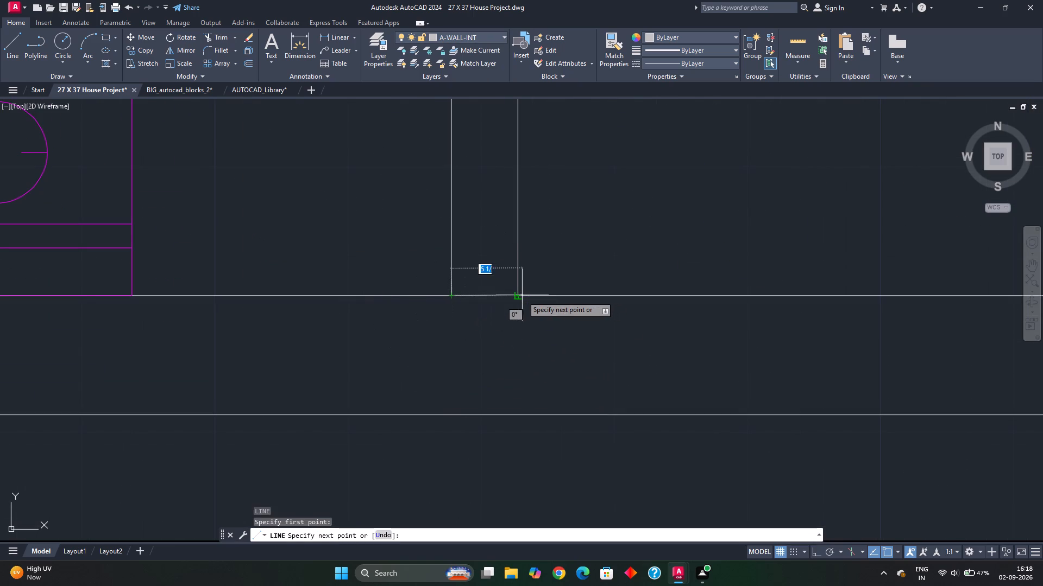
{"action": "key", "text": "Escape"}
{"action": "left_click", "coordinate": [518, 297]}
{"action": "key", "text": "Escape"}
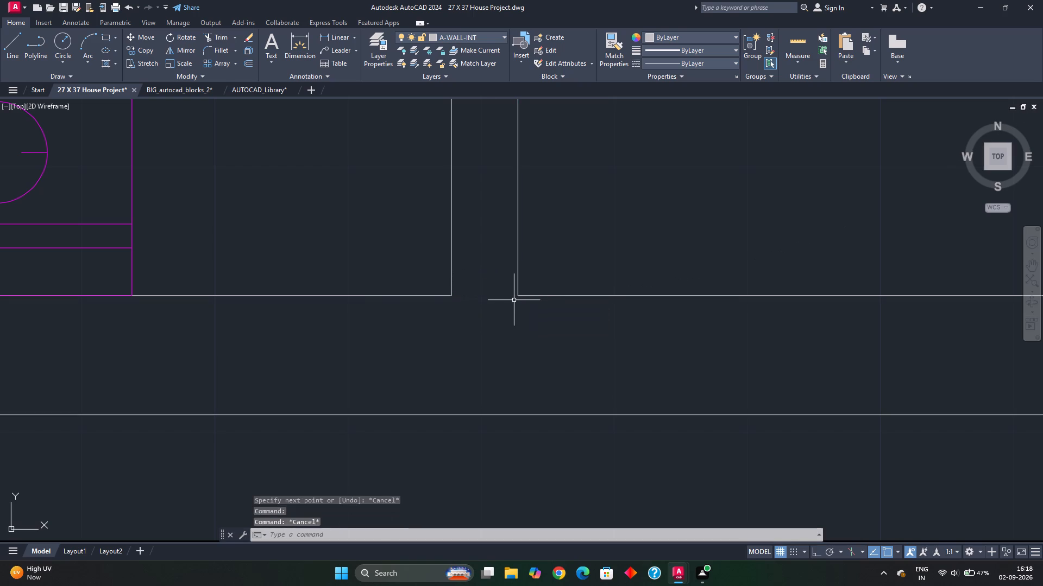
{"action": "key", "text": "space"}
{"action": "left_click", "coordinate": [451, 299]}
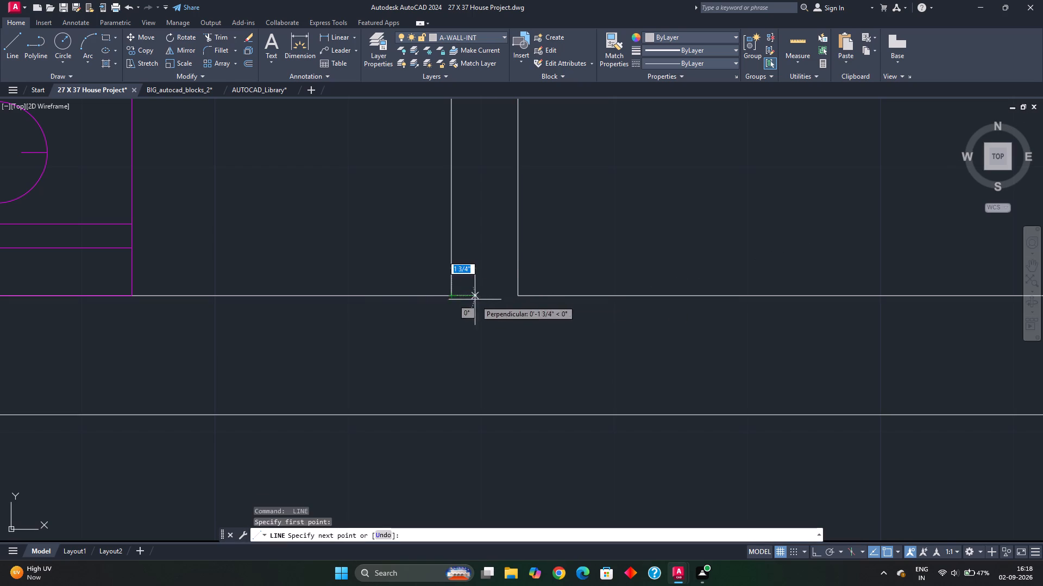
{"action": "left_click", "coordinate": [517, 297]}
{"action": "key", "text": "Escape"}
Draw a line closing the east end of the living room's south wall at the east exterior wall.
{"action": "scroll", "coordinate": [517, 322], "scroll_direction": "down", "scroll_amount": 4}
{"action": "middle_click_drag", "start_coordinate": [549, 313], "coordinate": [352, 367]}
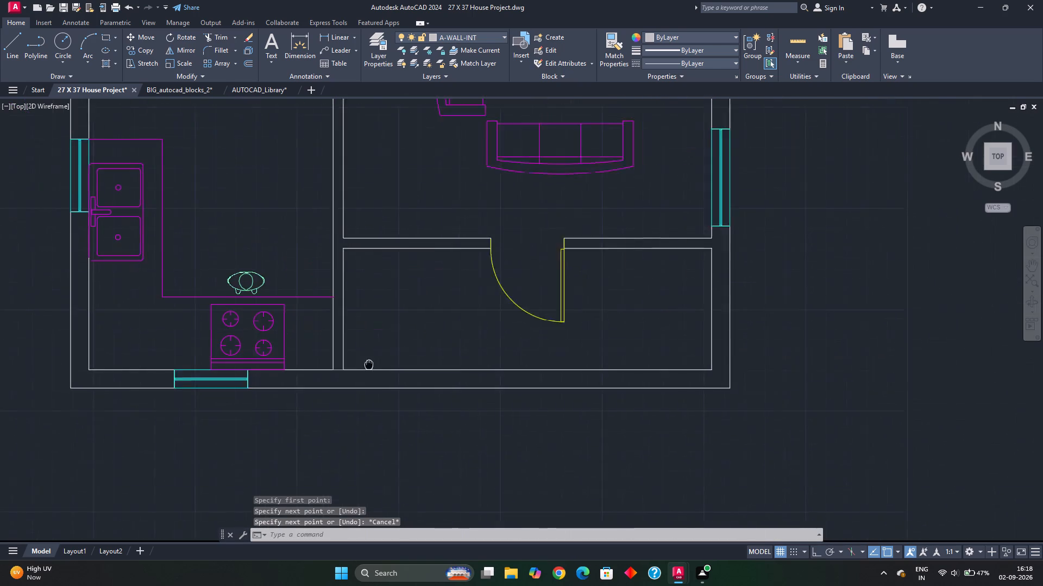
{"action": "middle_click_drag", "start_coordinate": [352, 367], "coordinate": [318, 368]}
{"action": "middle_click_drag", "start_coordinate": [543, 308], "coordinate": [342, 366]}
{"action": "scroll", "coordinate": [447, 326], "scroll_direction": "up", "scroll_amount": 2}
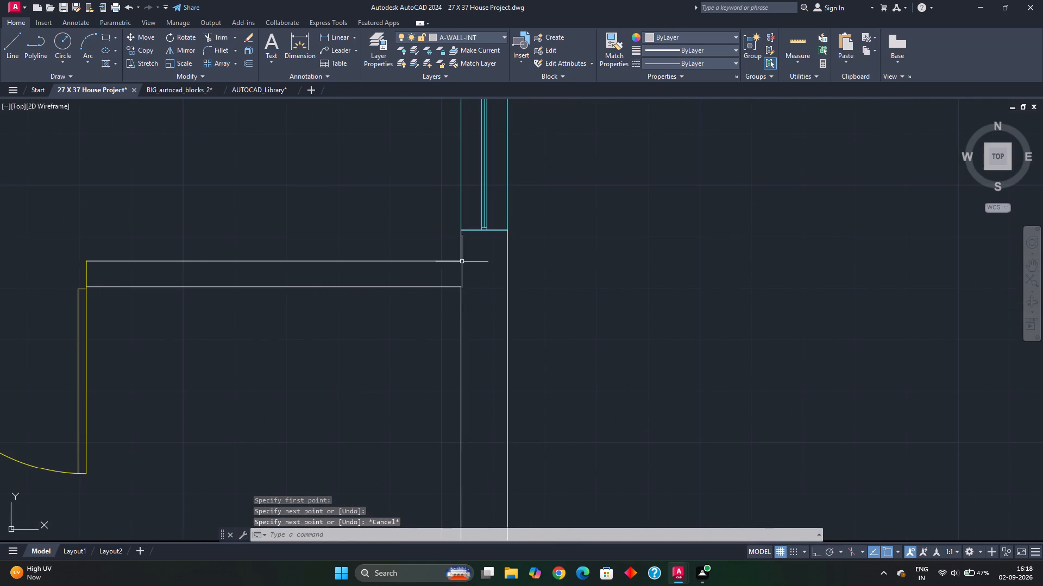
{"action": "key", "text": "space"}
{"action": "left_click", "coordinate": [461, 263]}
{"action": "left_click", "coordinate": [460, 291]}
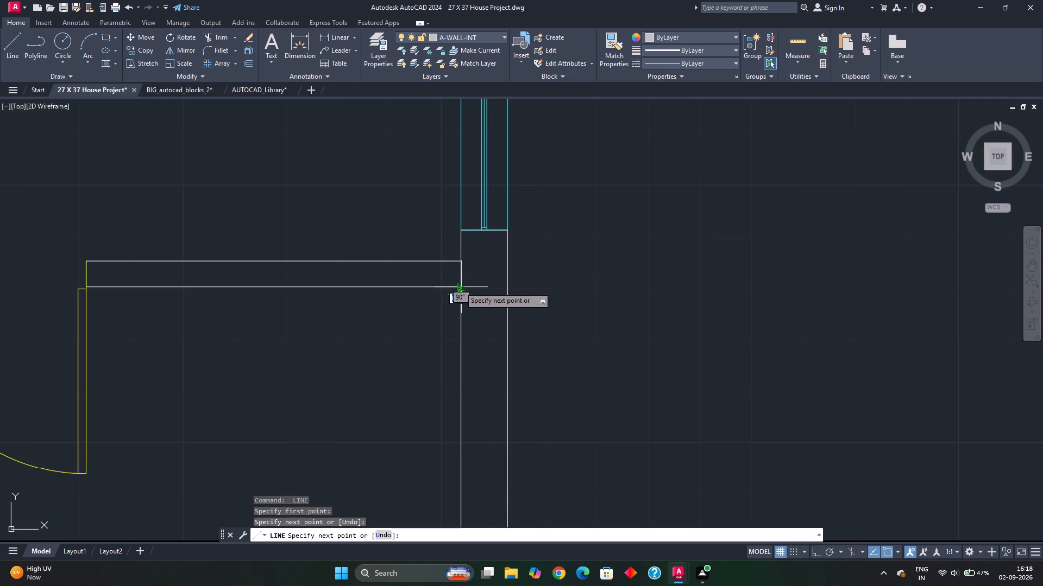
{"action": "key", "text": "Escape"}
Draw a line closing the east end of the wall between the northeast bedroom and living room at the exterior wall.
{"action": "scroll", "coordinate": [462, 290], "scroll_direction": "down", "scroll_amount": 2}
{"action": "middle_click_drag", "start_coordinate": [475, 269], "coordinate": [491, 488]}
{"action": "scroll", "coordinate": [489, 318], "scroll_direction": "down", "scroll_amount": 2}
{"action": "middle_click_drag", "start_coordinate": [484, 325], "coordinate": [484, 474]}
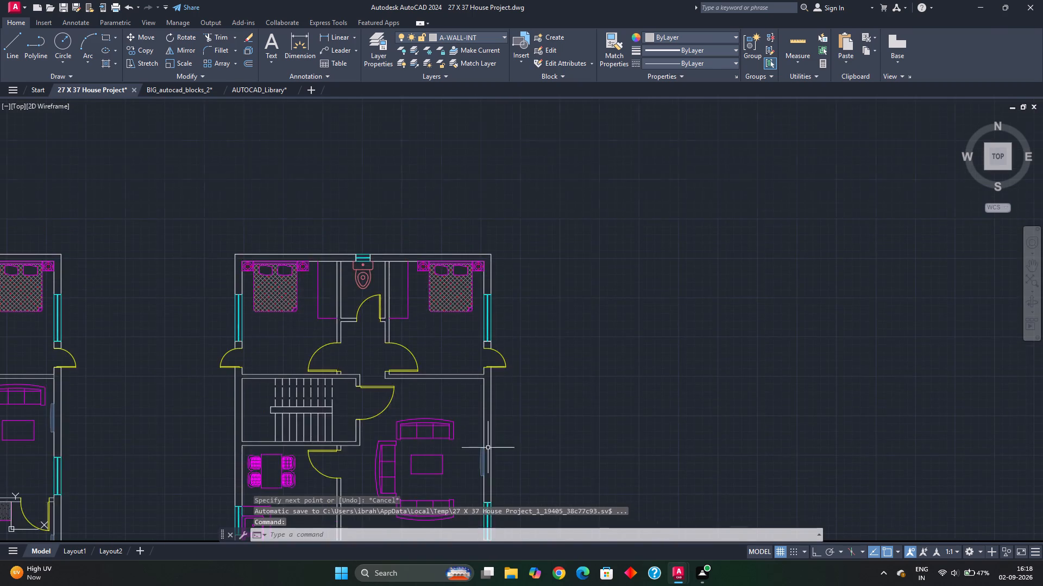
{"action": "scroll", "coordinate": [491, 395], "scroll_direction": "up", "scroll_amount": 4}
{"action": "middle_click_drag", "start_coordinate": [458, 330], "coordinate": [456, 392]}
{"action": "key", "text": "space"}
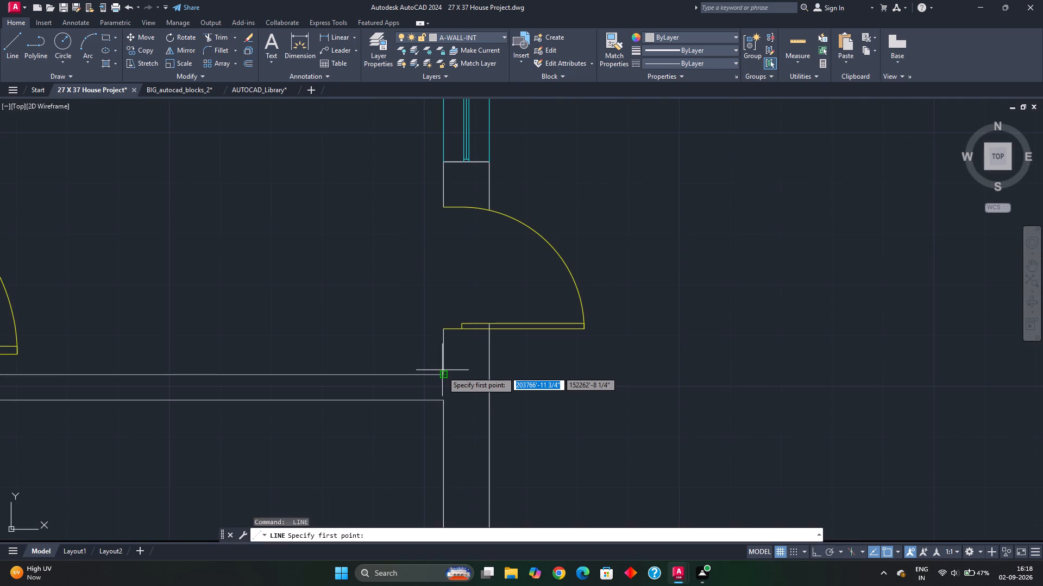
{"action": "left_click", "coordinate": [444, 375]}
{"action": "left_click", "coordinate": [443, 400]}
{"action": "key", "text": "Escape"}
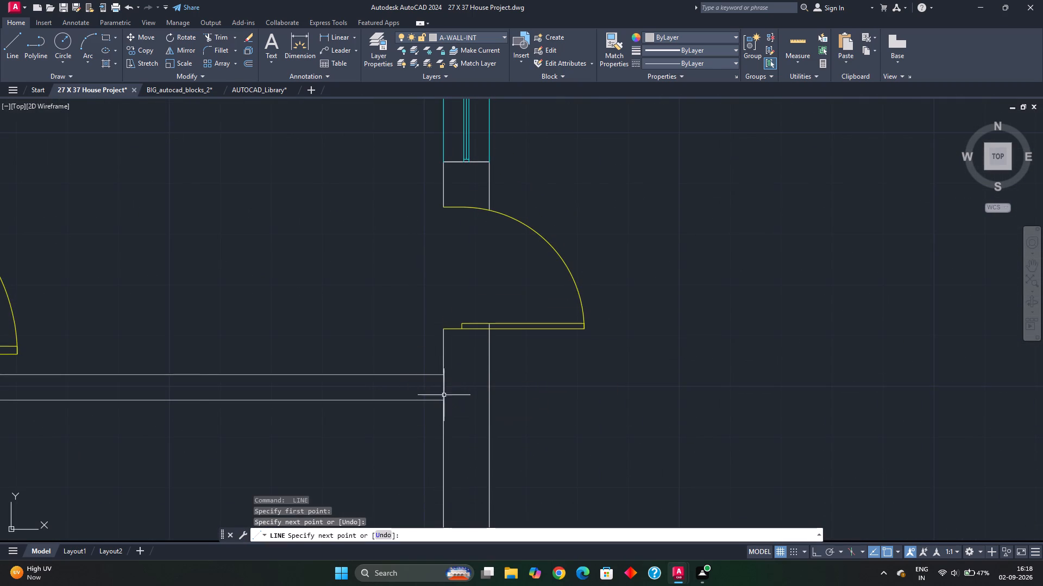
Draw a line closing the west end of the wall between the northwest bedroom and the staircase at the exterior wall.
{"action": "scroll", "coordinate": [452, 390], "scroll_direction": "down", "scroll_amount": 3}
{"action": "middle_click_drag", "start_coordinate": [442, 324], "coordinate": [477, 420]}
{"action": "middle_click_drag", "start_coordinate": [401, 362], "coordinate": [557, 438]}
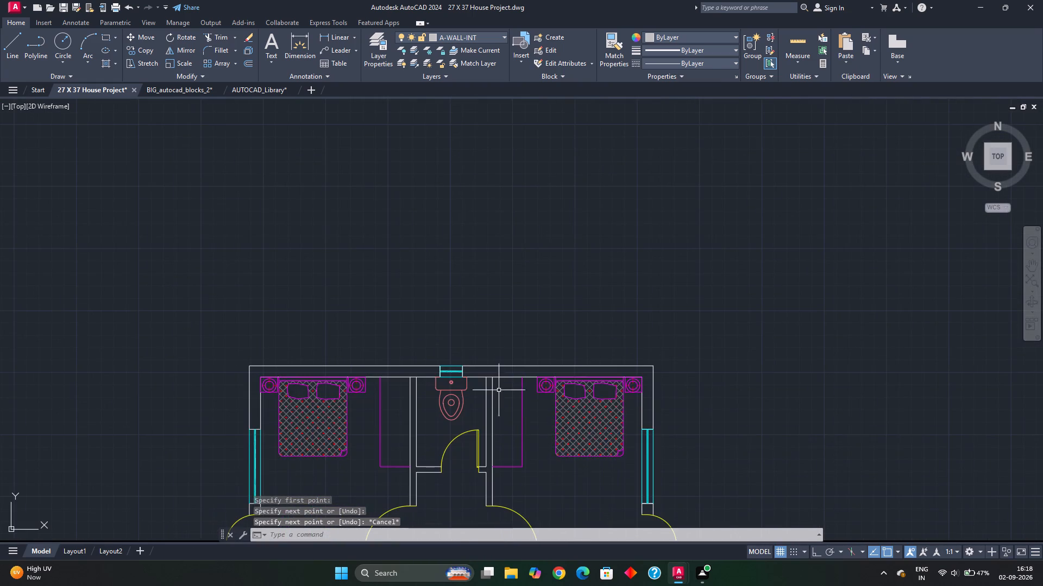
{"action": "scroll", "coordinate": [494, 378], "scroll_direction": "up", "scroll_amount": 2}
{"action": "scroll", "coordinate": [447, 435], "scroll_direction": "down", "scroll_amount": 2}
{"action": "middle_click_drag", "start_coordinate": [337, 469], "coordinate": [411, 339]}
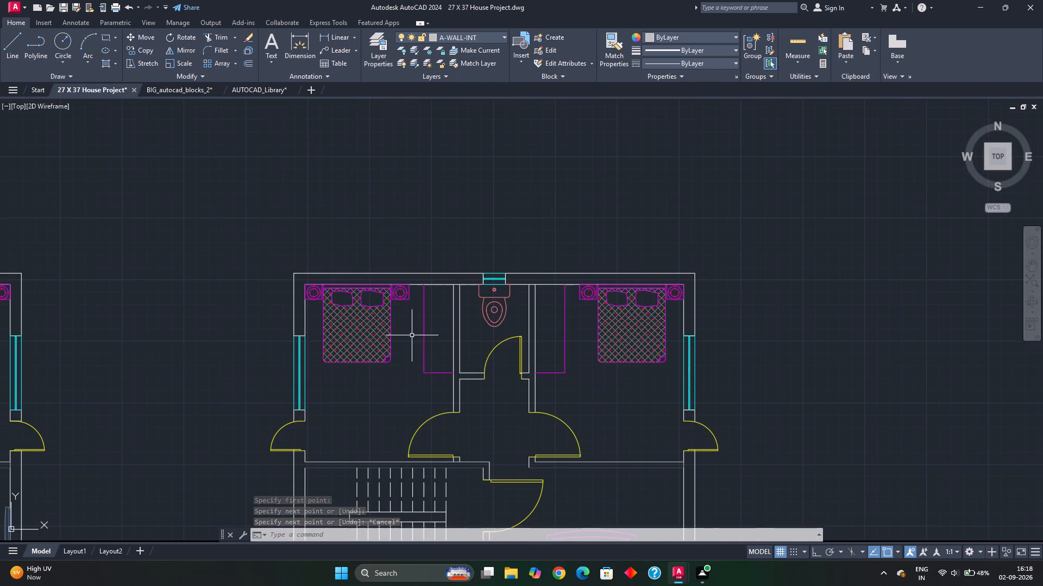
{"action": "middle_click_drag", "start_coordinate": [375, 444], "coordinate": [463, 320]}
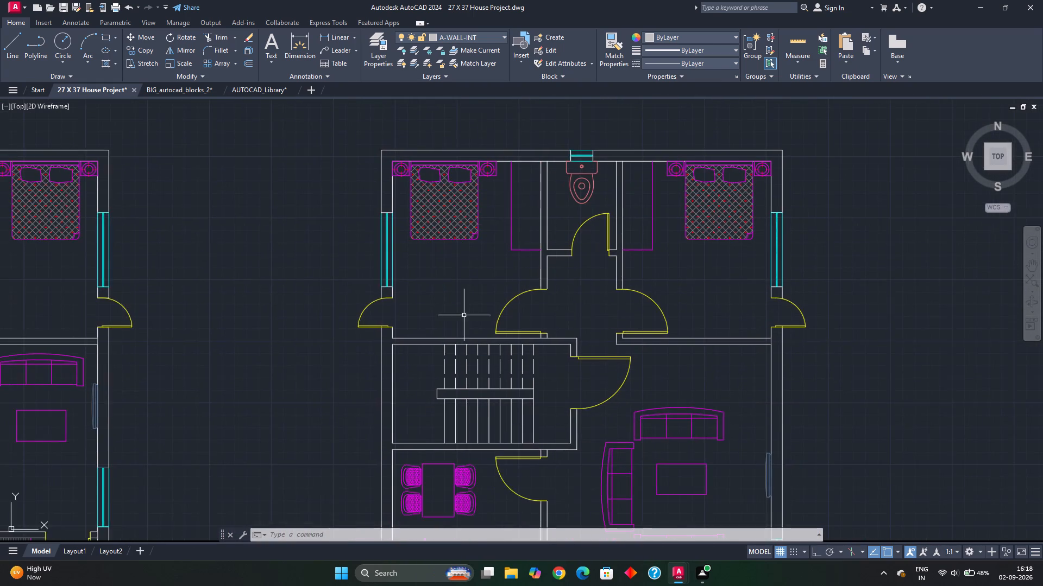
{"action": "scroll", "coordinate": [366, 374], "scroll_direction": "up", "scroll_amount": 2}
{"action": "key", "text": "space"}
{"action": "left_click", "coordinate": [432, 285]}
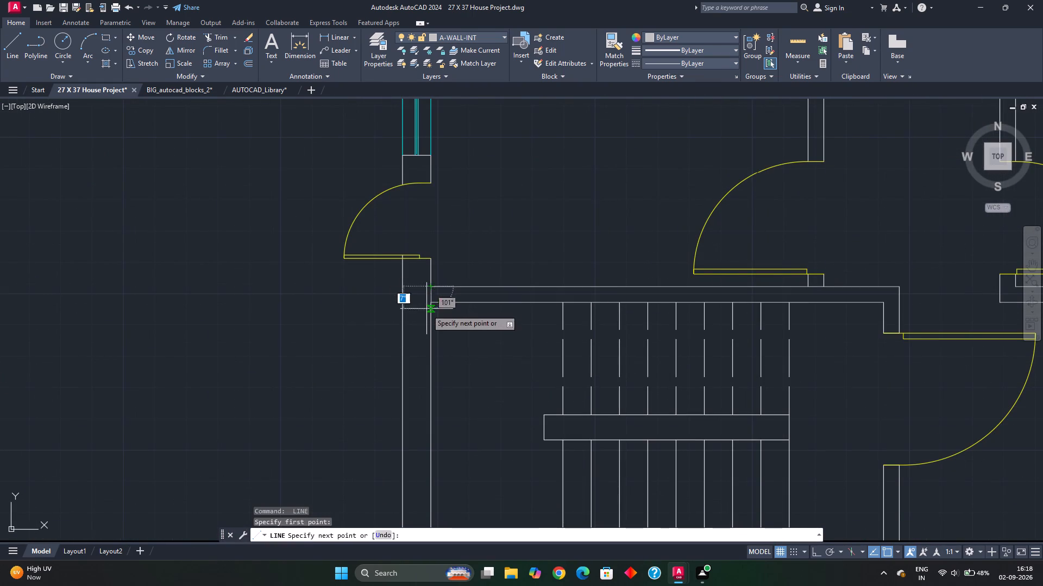
{"action": "left_click", "coordinate": [431, 305]}
{"action": "key", "text": "Escape"}
Draw a line closing the west end of the wall between the staircase and the dining area at the exterior wall.
{"action": "scroll", "coordinate": [497, 383], "scroll_direction": "down", "scroll_amount": 2}
{"action": "middle_click_drag", "start_coordinate": [495, 386], "coordinate": [488, 214]}
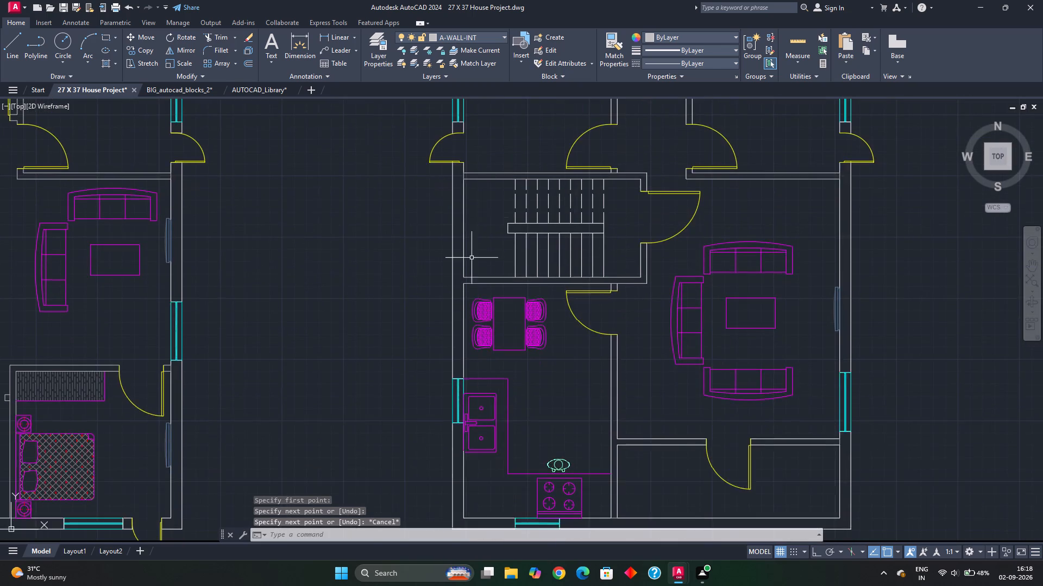
{"action": "scroll", "coordinate": [455, 304], "scroll_direction": "up", "scroll_amount": 2}
{"action": "key", "text": "space"}
{"action": "left_click", "coordinate": [473, 237]}
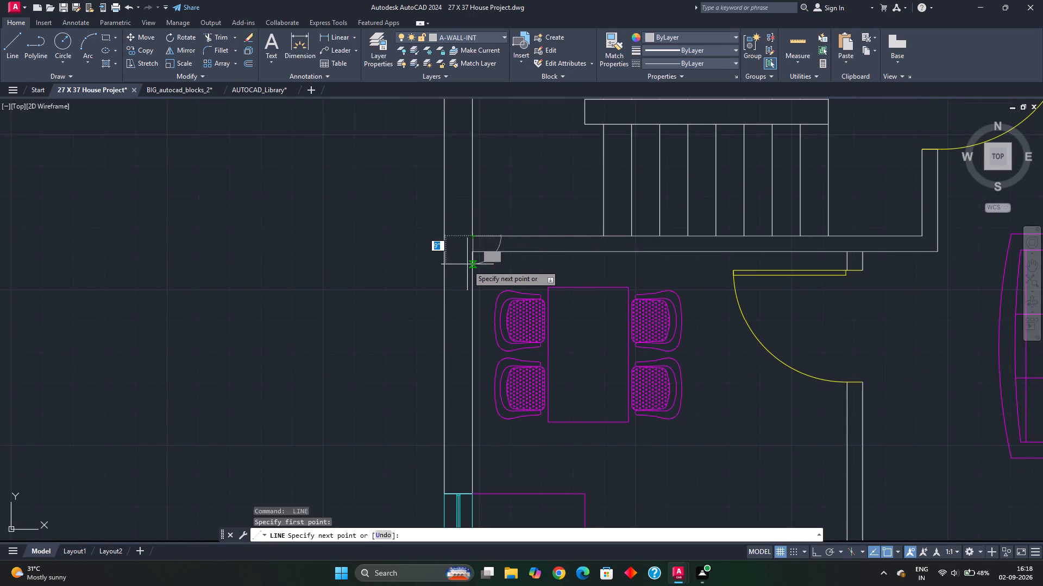
{"action": "left_click", "coordinate": [472, 254]}
{"action": "key", "text": "Escape"}
{"action": "scroll", "coordinate": [502, 314], "scroll_direction": "down", "scroll_amount": 2}
{"action": "middle_click_drag", "start_coordinate": [498, 326], "coordinate": [511, 203]}
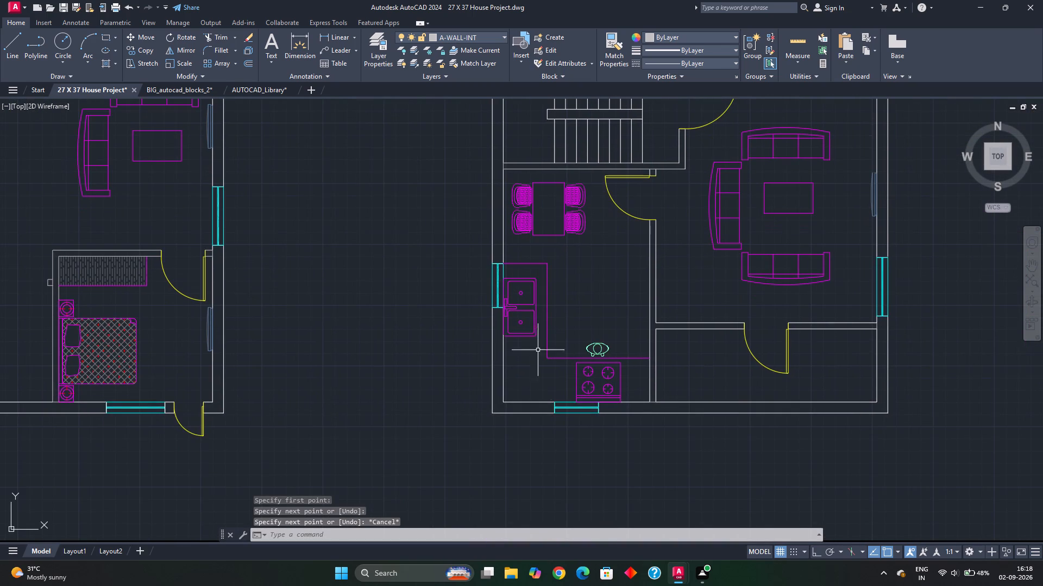
{"action": "key", "text": "Escape"}
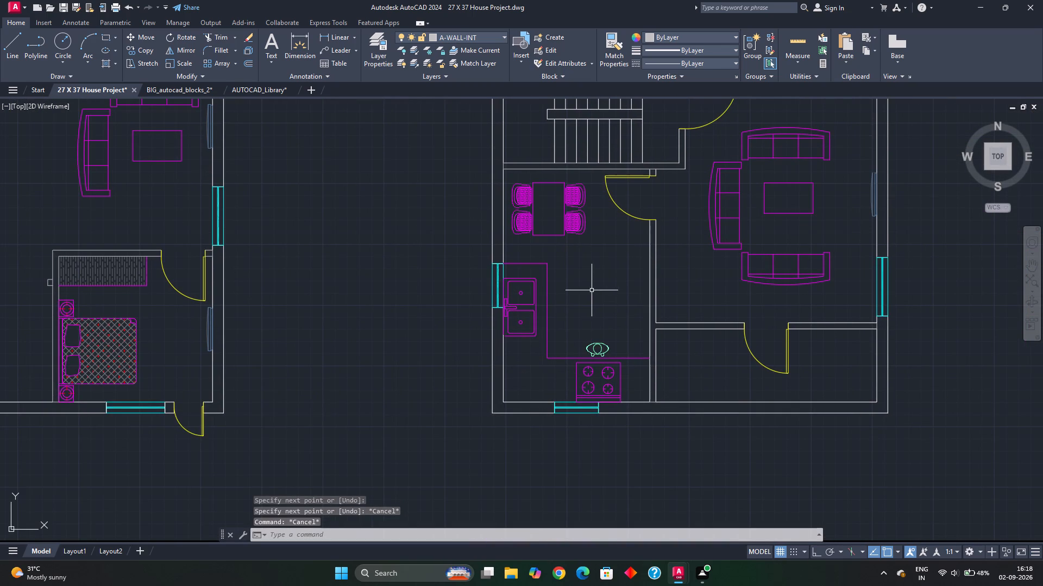
Erase the entire middle plan between the ground floor plan and the new layout.
{"action": "scroll", "coordinate": [594, 289], "scroll_direction": "down", "scroll_amount": 1}
{"action": "middle_click_drag", "start_coordinate": [596, 270], "coordinate": [590, 355]}
{"action": "scroll", "coordinate": [606, 332], "scroll_direction": "down", "scroll_amount": 1}
{"action": "middle_click_drag", "start_coordinate": [606, 332], "coordinate": [595, 334]}
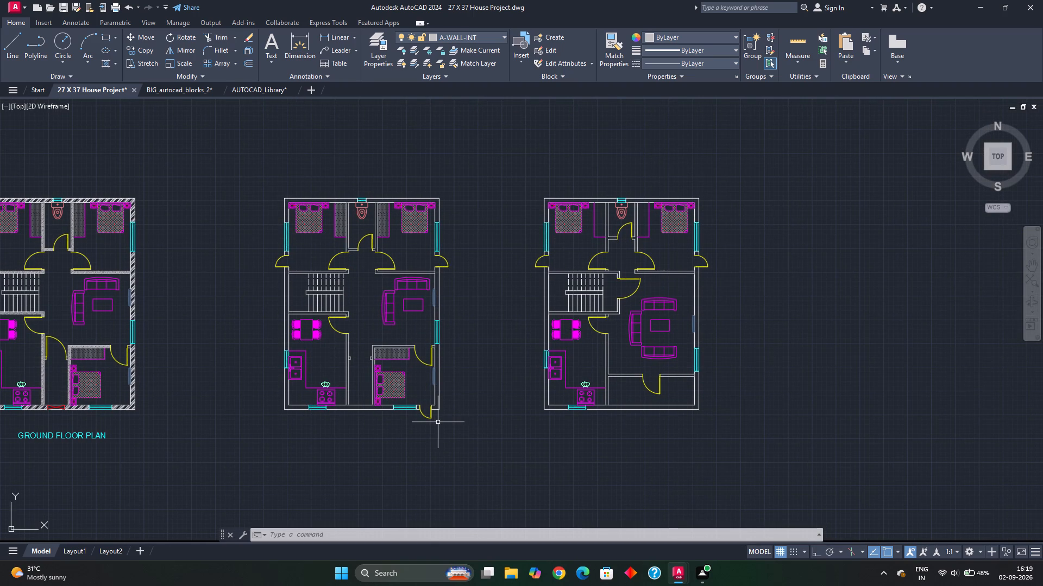
{"action": "left_click", "coordinate": [248, 173]}
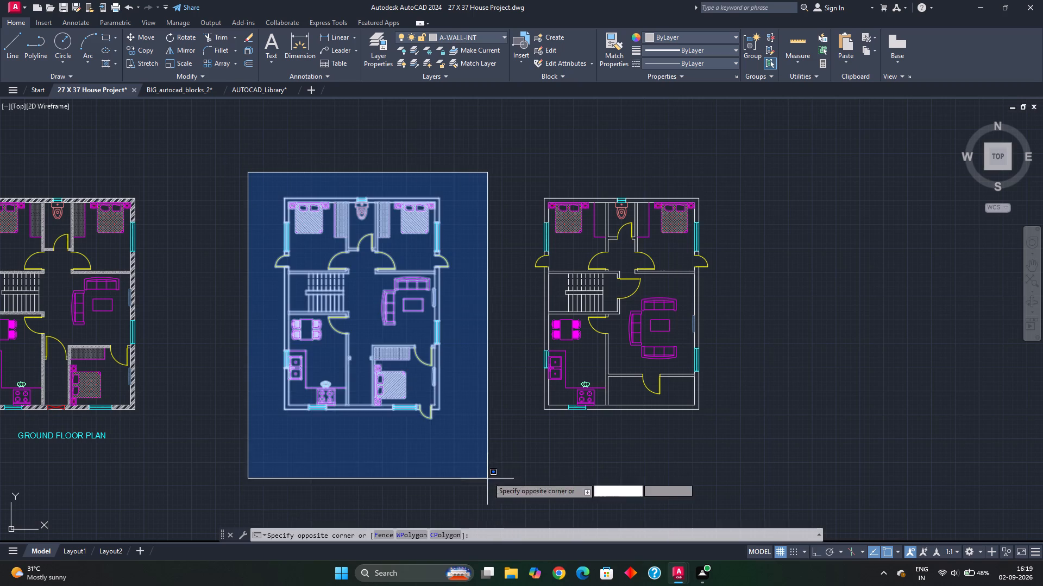
{"action": "left_click", "coordinate": [482, 466]}
{"action": "key", "text": "Delete"}
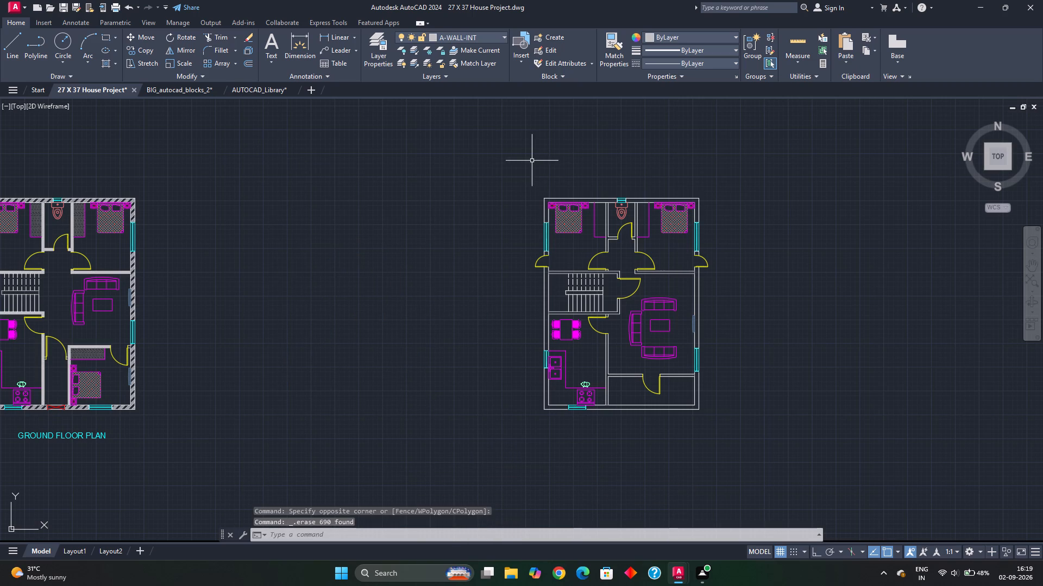
Move the whole new layout west into the space beside the ground floor plan, using its southwest corner as base point.
{"action": "left_click", "coordinate": [502, 163]}
{"action": "left_click", "coordinate": [731, 456]}
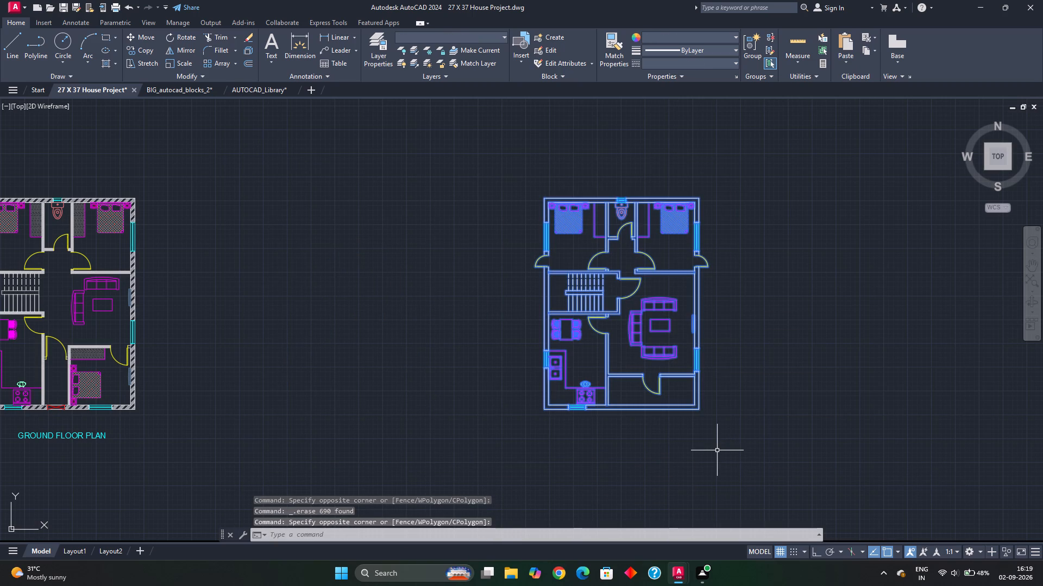
{"action": "key", "text": "m"}
{"action": "key", "text": "Return"}
{"action": "left_click", "coordinate": [546, 411]}
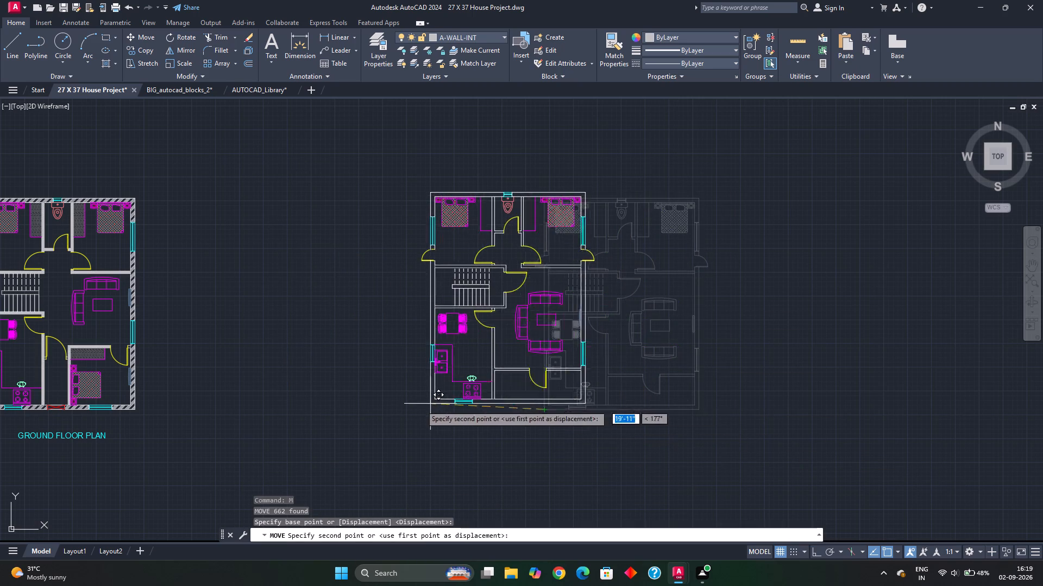
{"action": "left_click", "coordinate": [274, 413]}
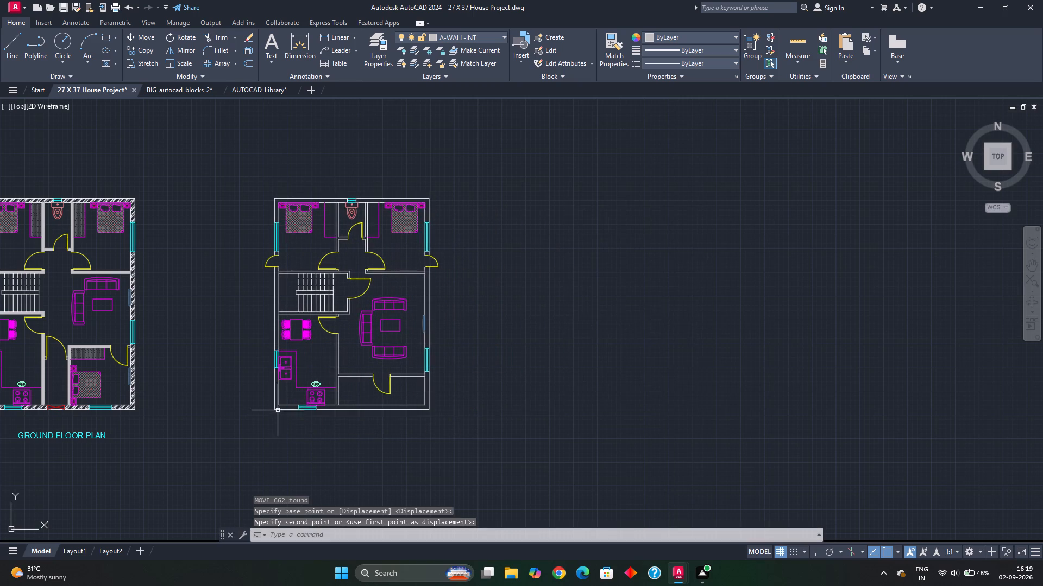
Offset the outer wall lines beside the northwest and northeast bedrooms, north of their windows, 3' outward to the west and east.
{"action": "middle_click_drag", "start_coordinate": [334, 402], "coordinate": [512, 406]}
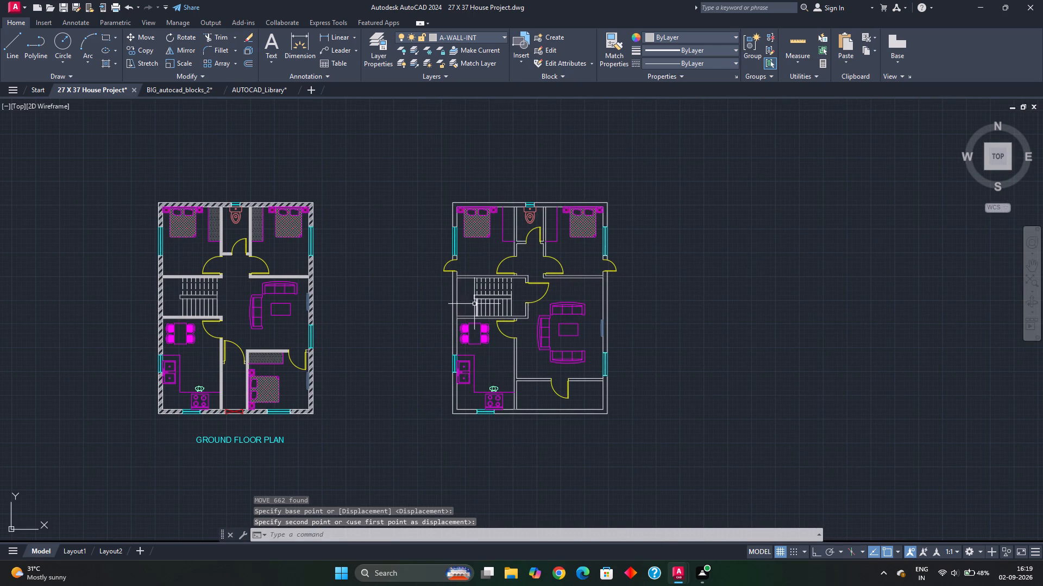
{"action": "scroll", "coordinate": [470, 291], "scroll_direction": "up", "scroll_amount": 1}
{"action": "middle_click_drag", "start_coordinate": [469, 287], "coordinate": [501, 312]}
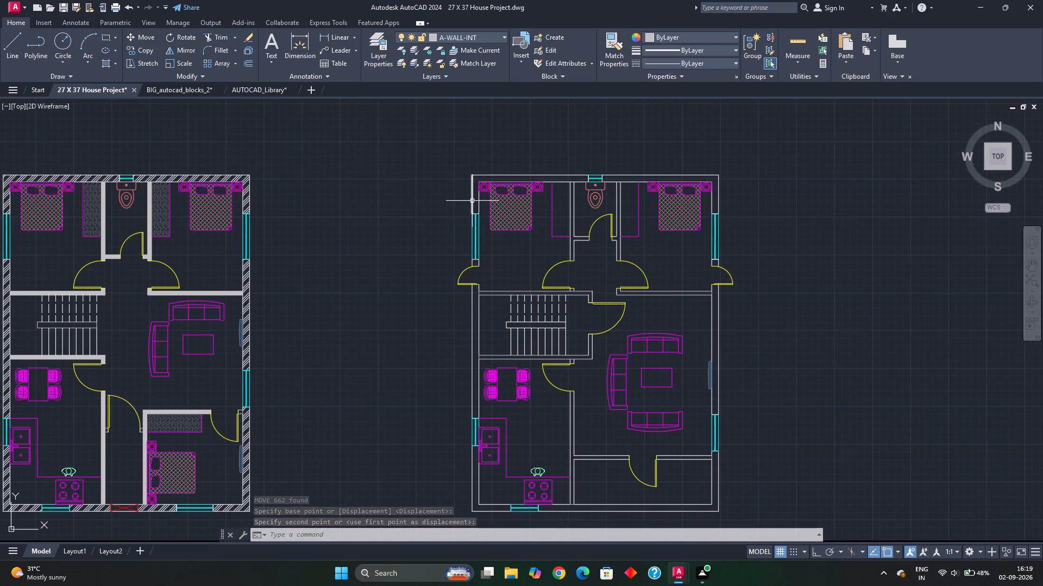
{"action": "left_click", "coordinate": [472, 201]}
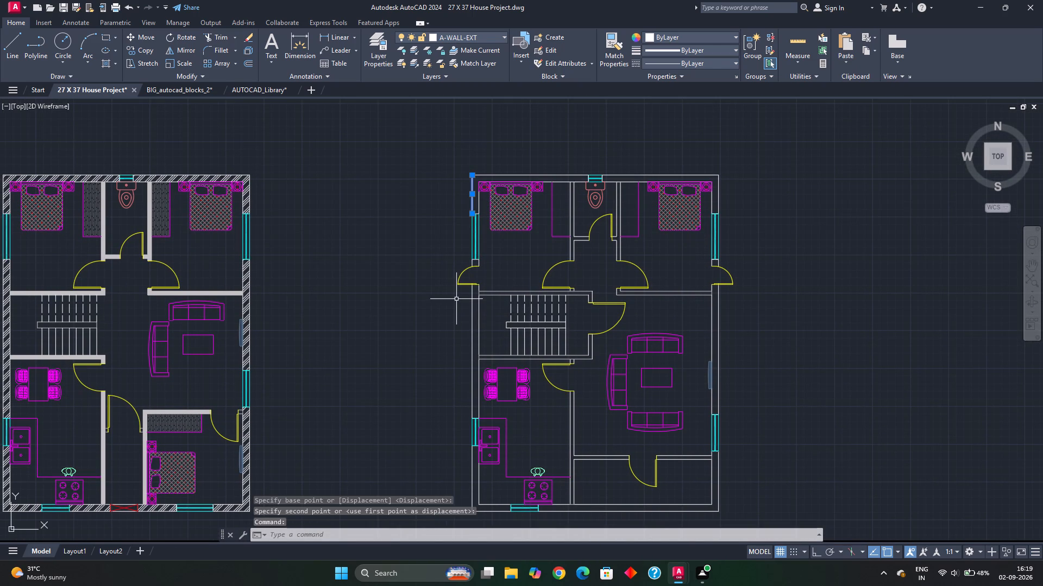
{"action": "key", "text": "o"}
{"action": "key", "text": "Return"}
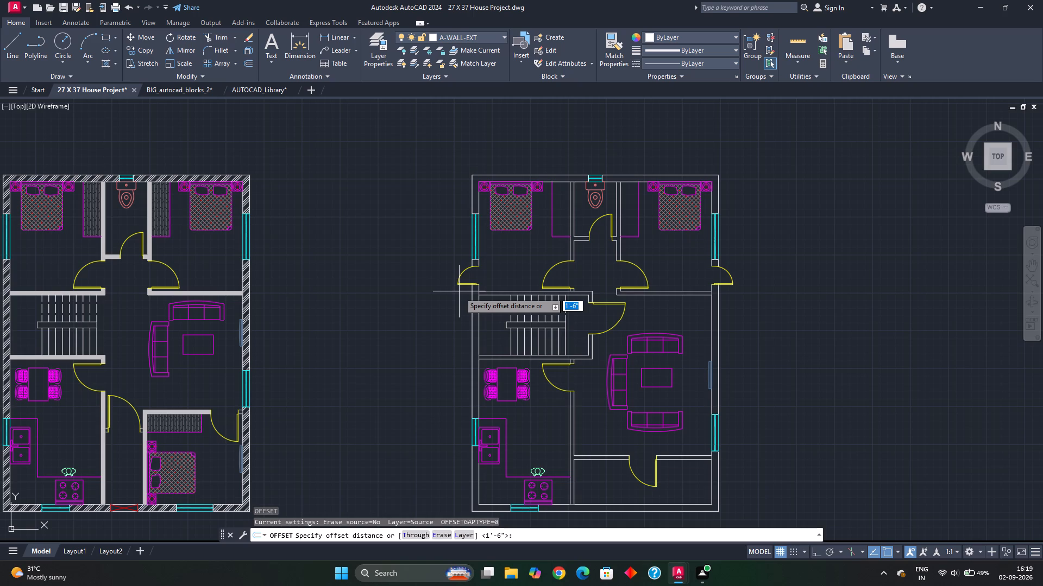
{"action": "type", "text": "3'"}
{"action": "key", "text": "Return"}
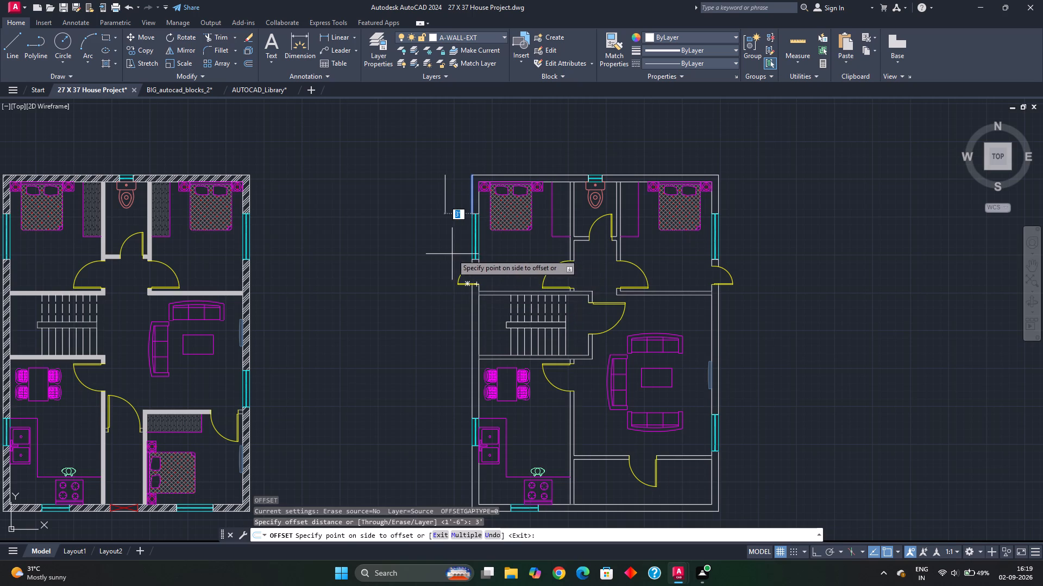
{"action": "left_click", "coordinate": [452, 254]}
{"action": "left_click", "coordinate": [718, 200]}
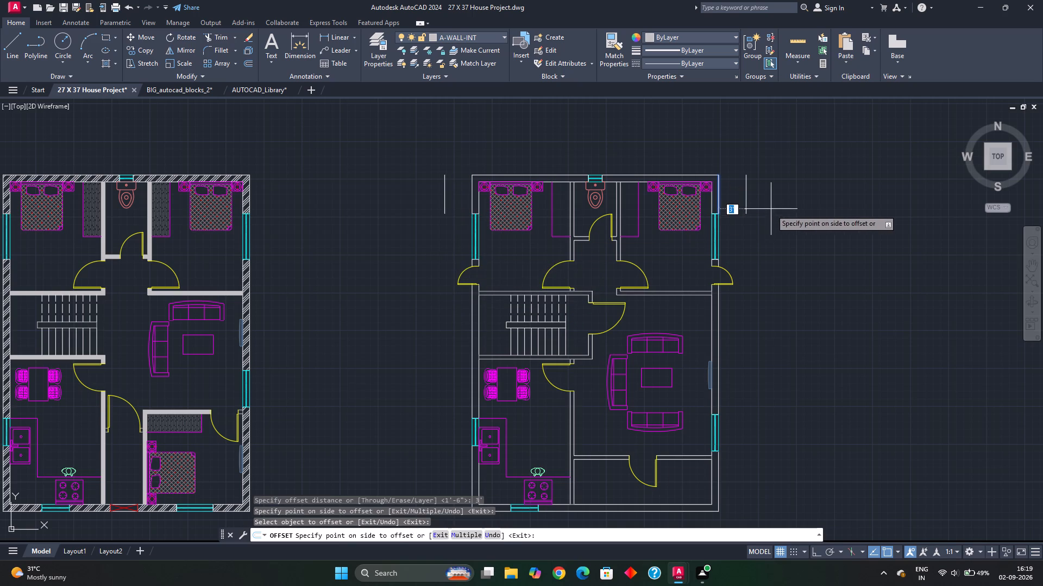
{"action": "left_click", "coordinate": [771, 209]}
{"action": "scroll", "coordinate": [707, 285], "scroll_direction": "up", "scroll_amount": 3}
{"action": "scroll", "coordinate": [592, 279], "scroll_direction": "down", "scroll_amount": 3}
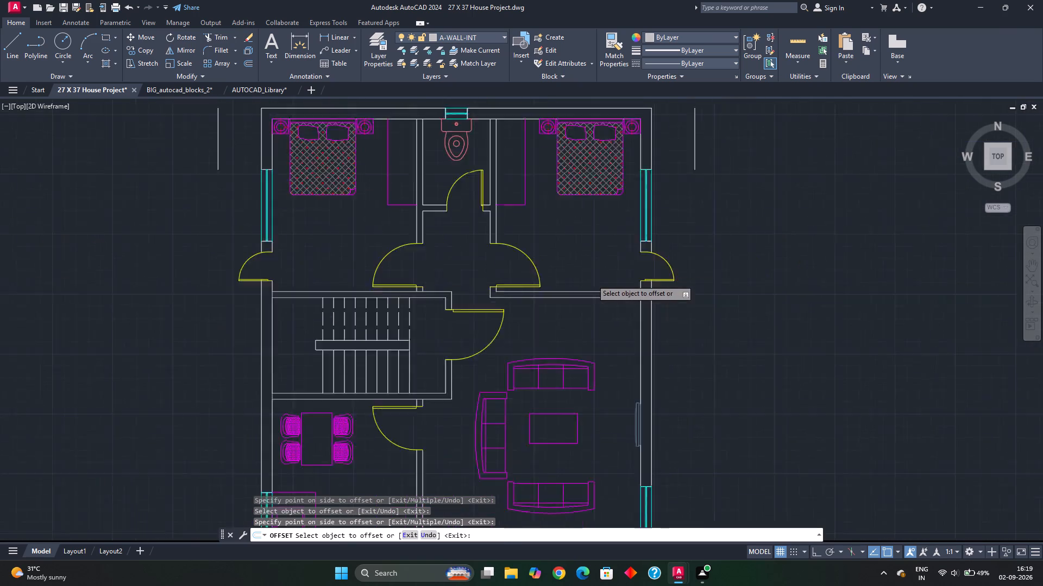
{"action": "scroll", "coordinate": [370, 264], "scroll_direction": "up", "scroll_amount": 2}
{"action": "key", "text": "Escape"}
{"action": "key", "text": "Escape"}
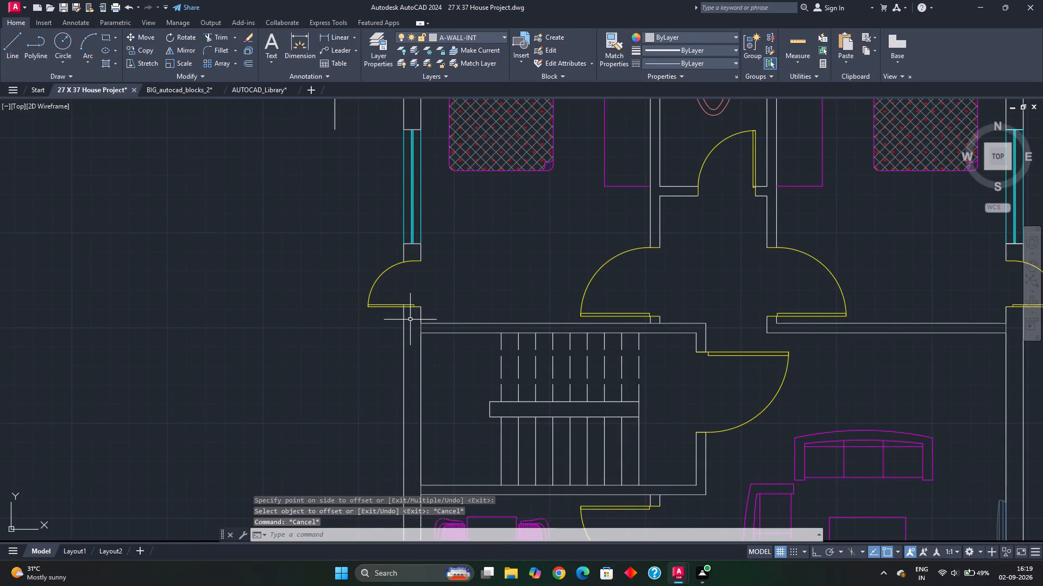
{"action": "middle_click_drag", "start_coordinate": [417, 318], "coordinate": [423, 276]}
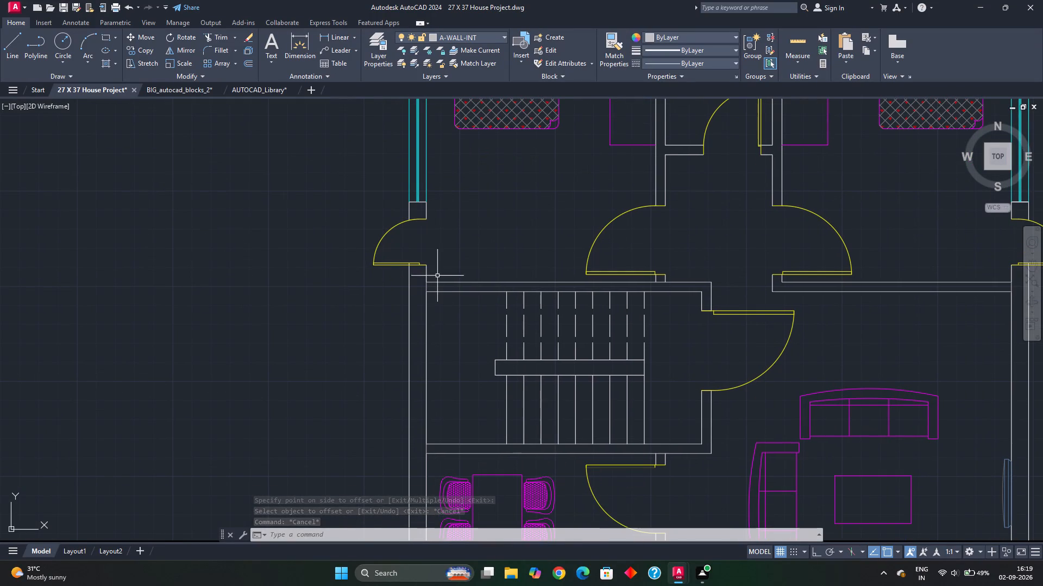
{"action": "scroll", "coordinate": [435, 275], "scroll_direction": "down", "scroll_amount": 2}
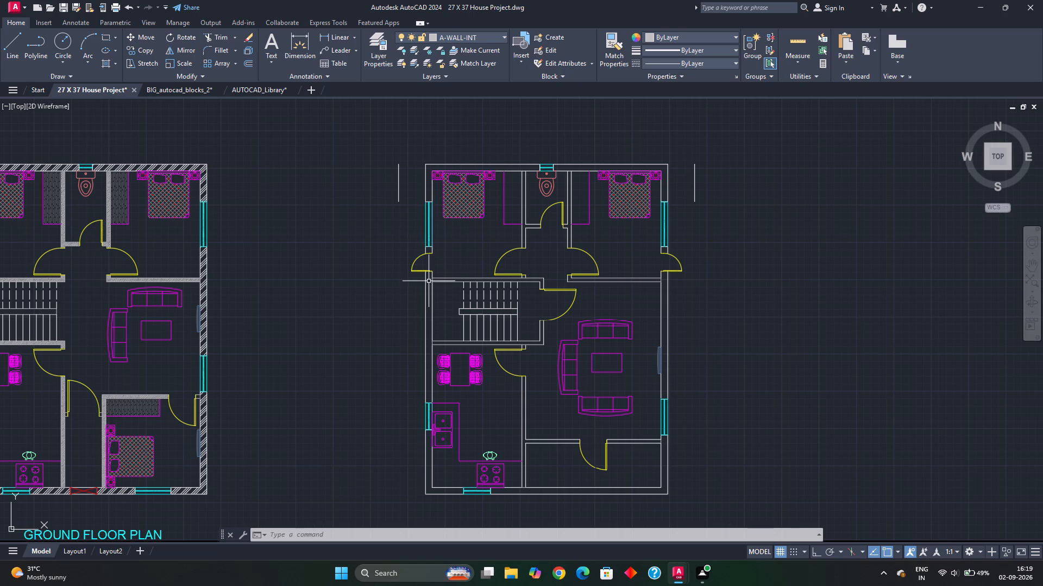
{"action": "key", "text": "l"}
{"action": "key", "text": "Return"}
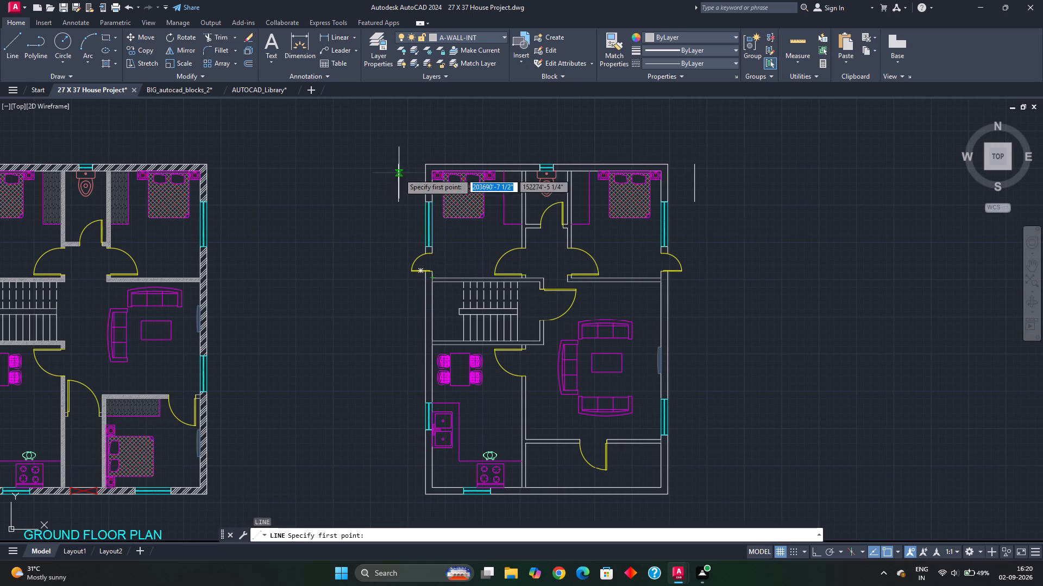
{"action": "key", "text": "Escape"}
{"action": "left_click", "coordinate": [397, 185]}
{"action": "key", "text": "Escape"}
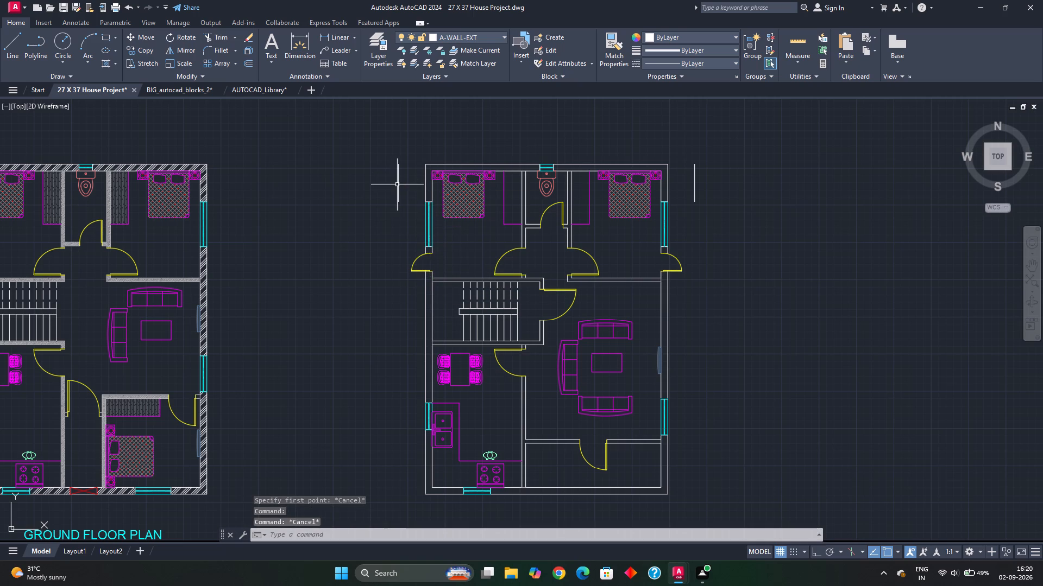
Set A-WALL-EXT as the current layer.
{"action": "left_click", "coordinate": [496, 37]}
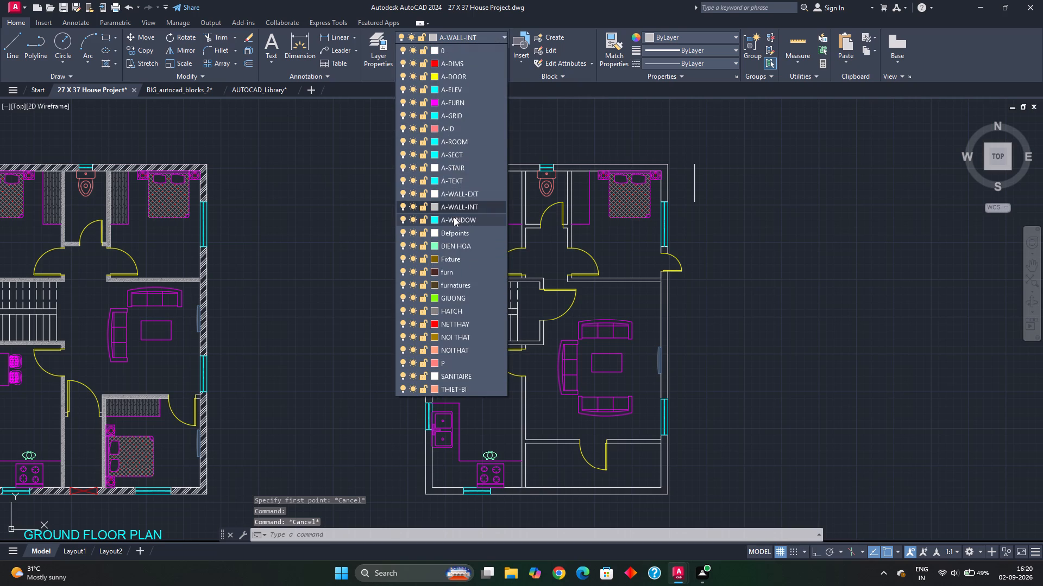
{"action": "left_click", "coordinate": [469, 195]}
Draw a horizontal line westward from the outer west wall, aligned with the north face of the staircase wall, past the offset line, with Ortho on.
{"action": "scroll", "coordinate": [428, 252], "scroll_direction": "up", "scroll_amount": 1}
{"action": "middle_click_drag", "start_coordinate": [428, 252], "coordinate": [450, 214]}
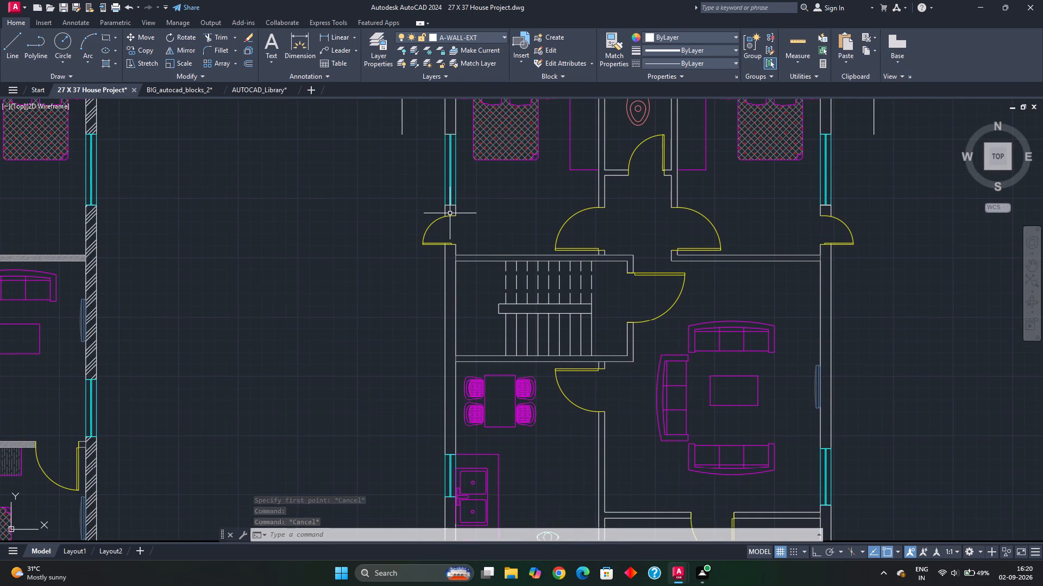
{"action": "key", "text": "l"}
{"action": "key", "text": "Return"}
{"action": "scroll", "coordinate": [439, 245], "scroll_direction": "up", "scroll_amount": 1}
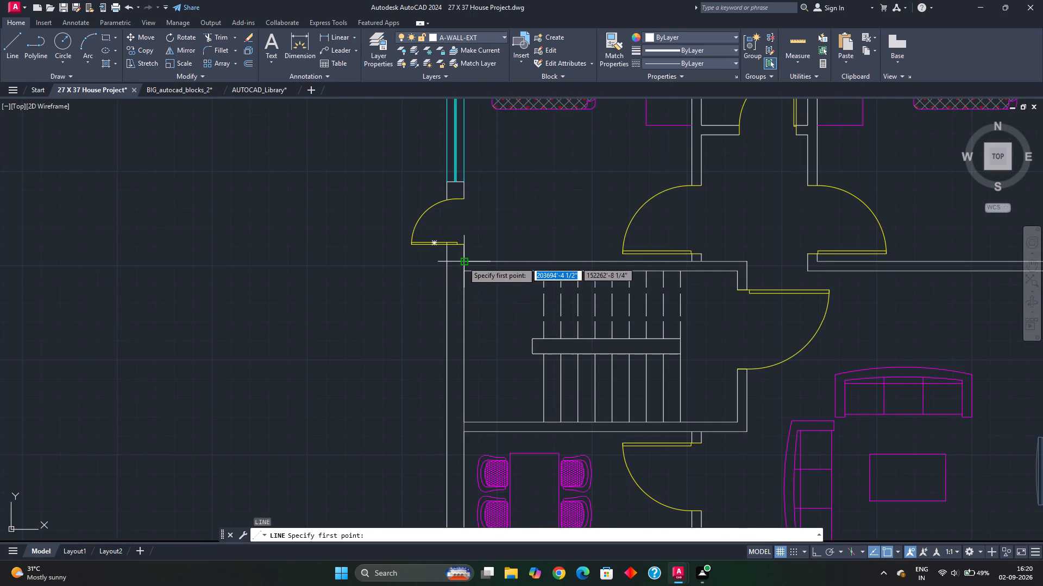
{"action": "scroll", "coordinate": [448, 261], "scroll_direction": "up", "scroll_amount": 4}
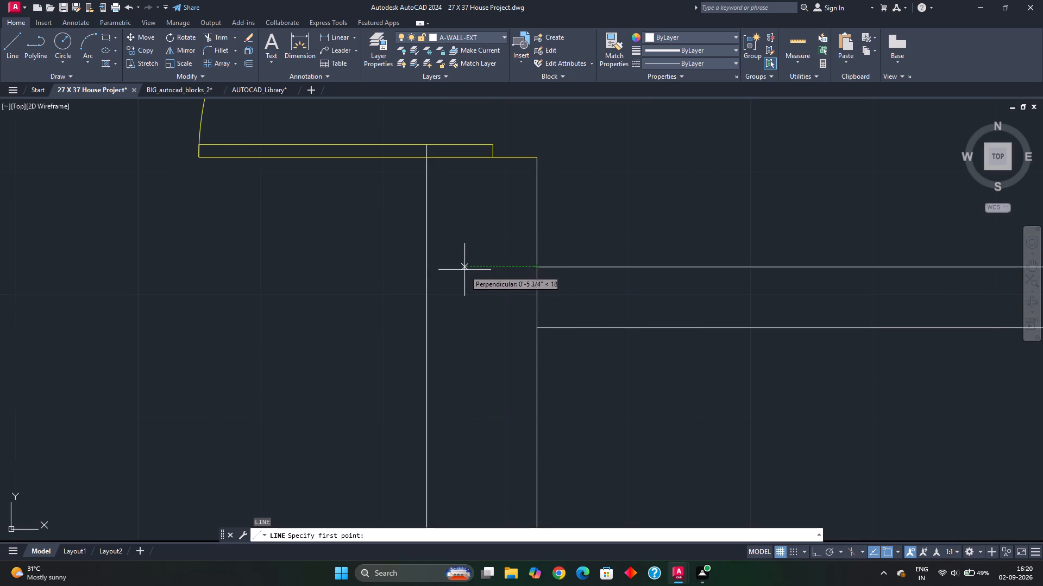
{"action": "left_click", "coordinate": [428, 265]}
{"action": "scroll", "coordinate": [297, 271], "scroll_direction": "down", "scroll_amount": 3}
{"action": "scroll", "coordinate": [180, 280], "scroll_direction": "down", "scroll_amount": 1}
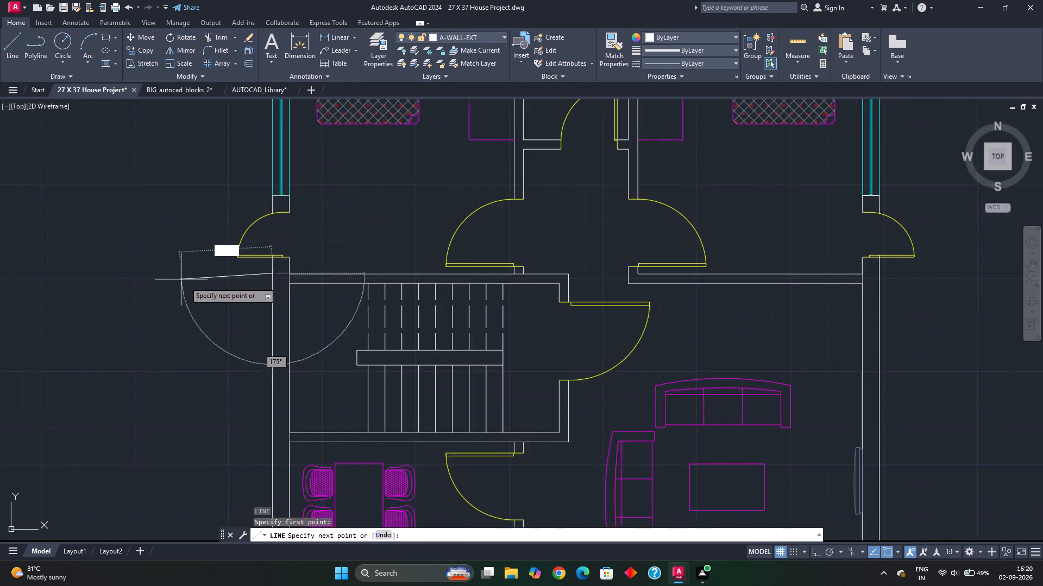
{"action": "middle_click_drag", "start_coordinate": [194, 286], "coordinate": [457, 283]}
{"action": "left_click", "coordinate": [814, 552]}
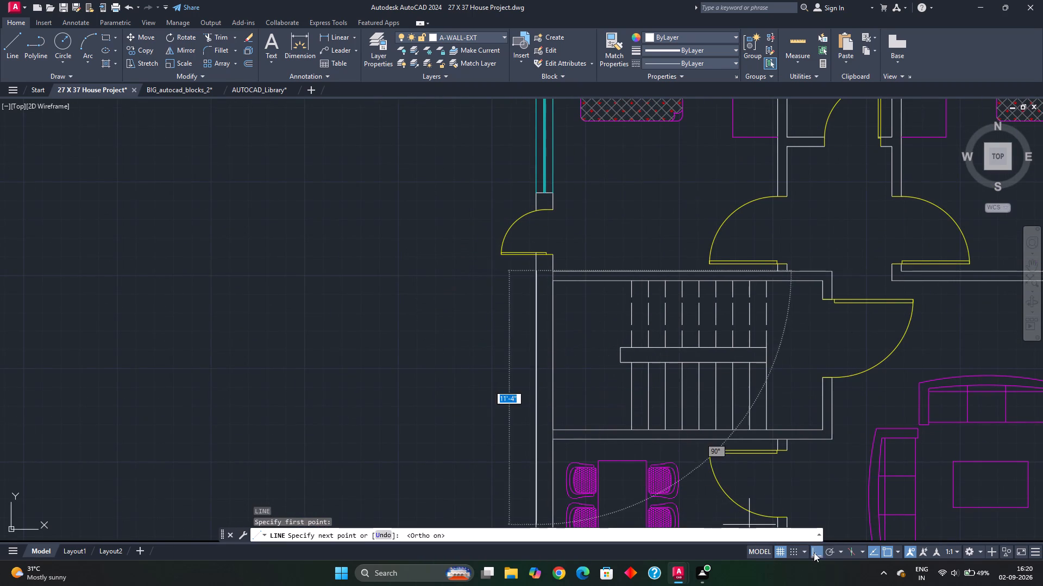
{"action": "left_click", "coordinate": [277, 289]}
{"action": "key", "text": "Escape"}
Draw a matching horizontal line eastward from the outer east wall, aligned with the north face of the wall south of the northeast bedroom.
{"action": "scroll", "coordinate": [344, 303], "scroll_direction": "down", "scroll_amount": 3}
{"action": "middle_click_drag", "start_coordinate": [414, 320], "coordinate": [391, 327]}
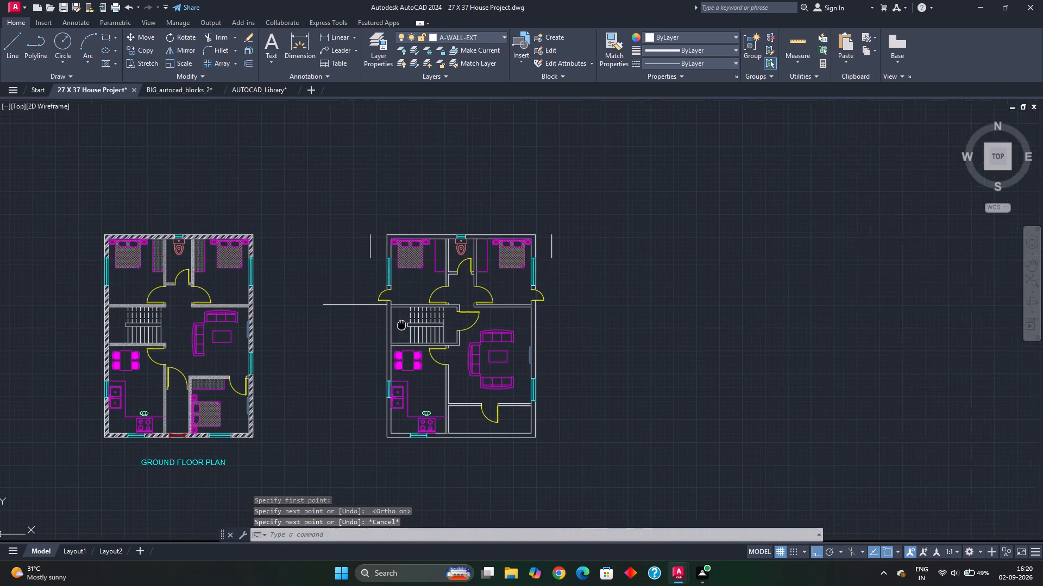
{"action": "middle_click_drag", "start_coordinate": [391, 327], "coordinate": [301, 331]}
{"action": "scroll", "coordinate": [442, 323], "scroll_direction": "up", "scroll_amount": 3}
{"action": "scroll", "coordinate": [395, 278], "scroll_direction": "up", "scroll_amount": 2}
{"action": "key", "text": "space"}
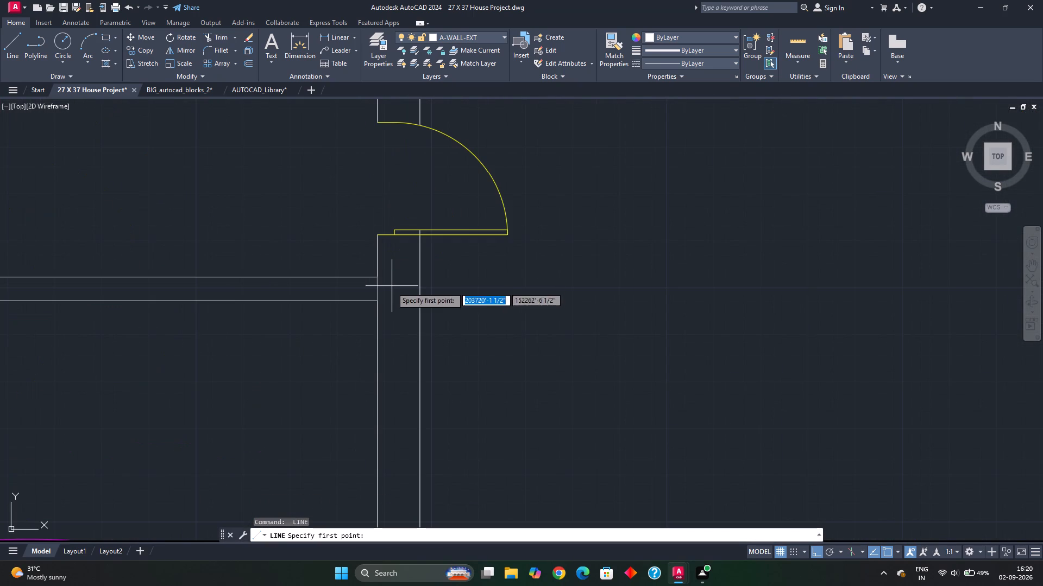
{"action": "left_click", "coordinate": [417, 277]}
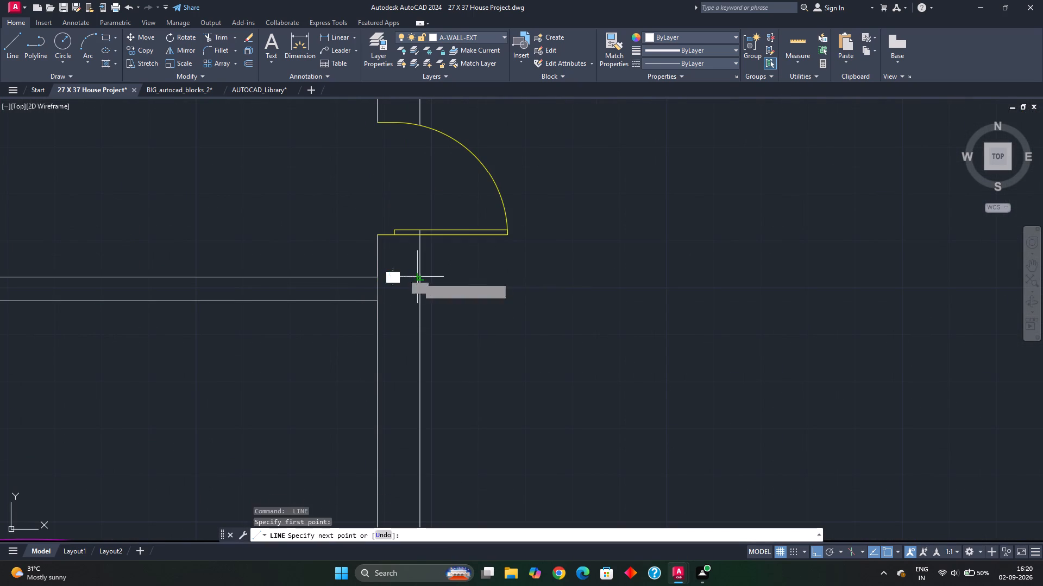
{"action": "scroll", "coordinate": [610, 271], "scroll_direction": "down", "scroll_amount": 3}
{"action": "left_click", "coordinate": [651, 276]}
{"action": "key", "text": "Escape"}
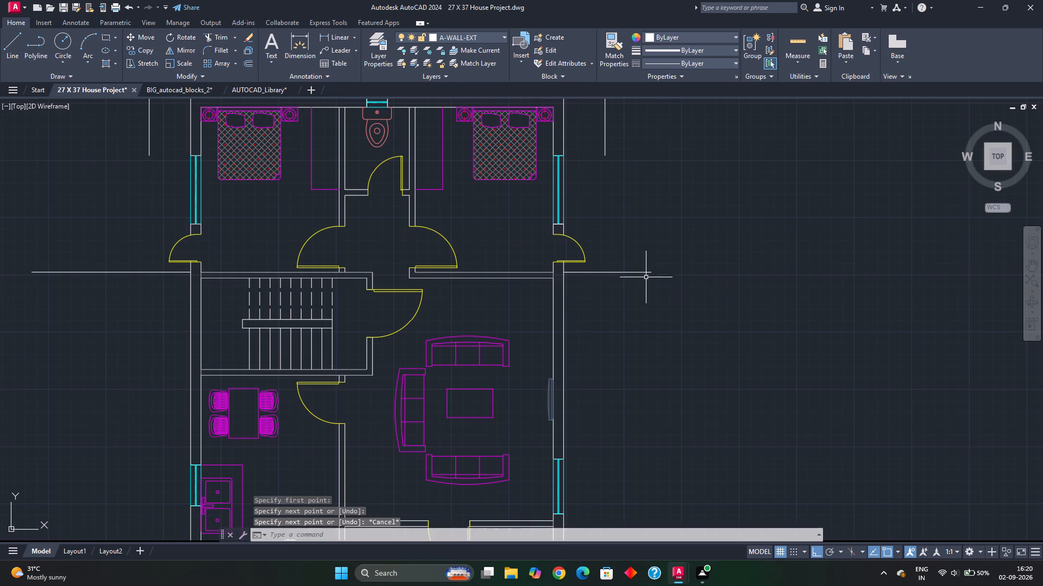
Extend the west and east offset lines outside the bedrooms south to the new horizontal lines.
{"action": "scroll", "coordinate": [582, 282], "scroll_direction": "down", "scroll_amount": 1}
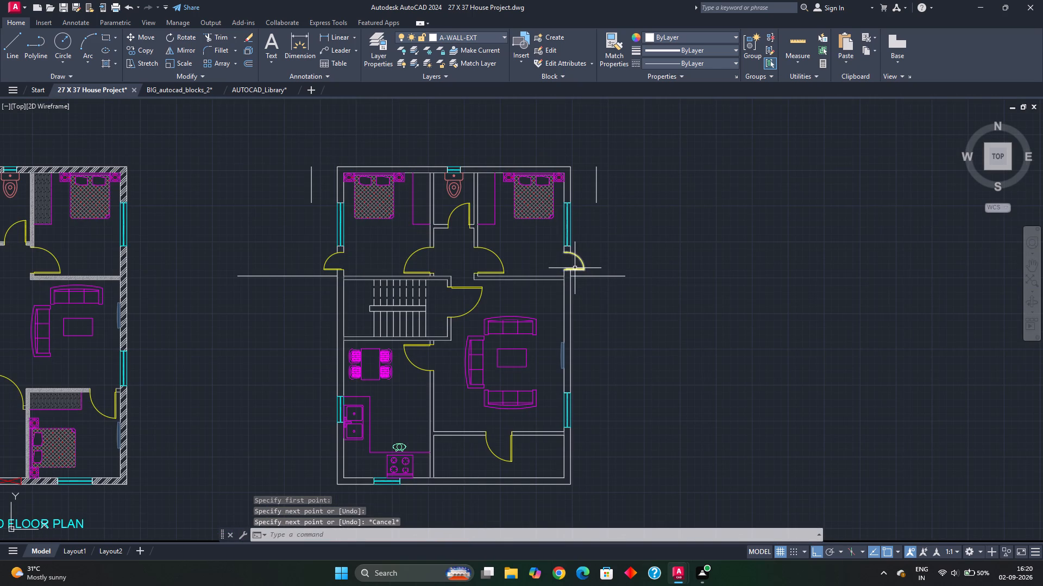
{"action": "type", "text": "EX"}
{"action": "key", "text": "space"}
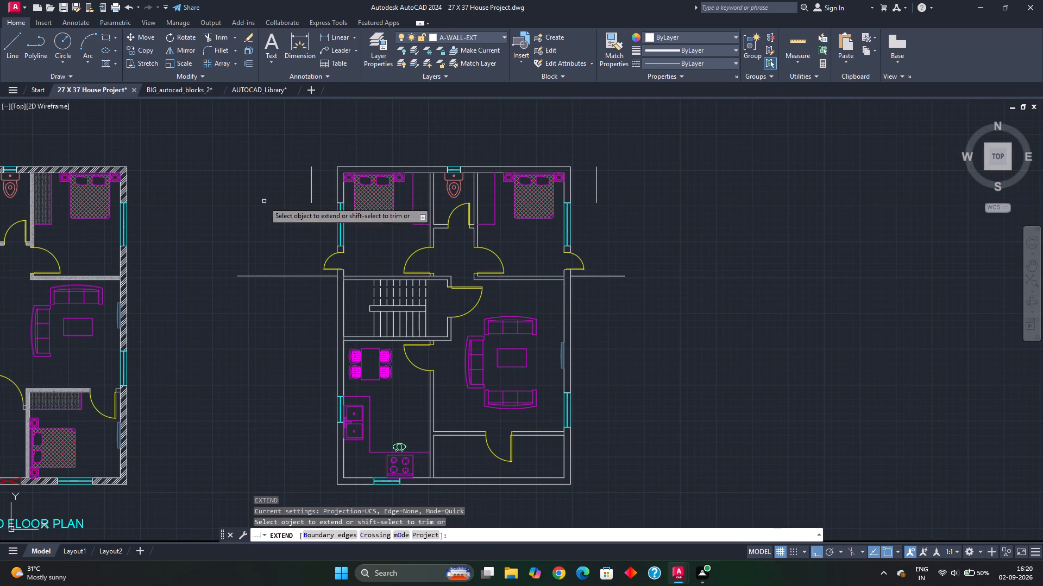
{"action": "left_click", "coordinate": [311, 190]}
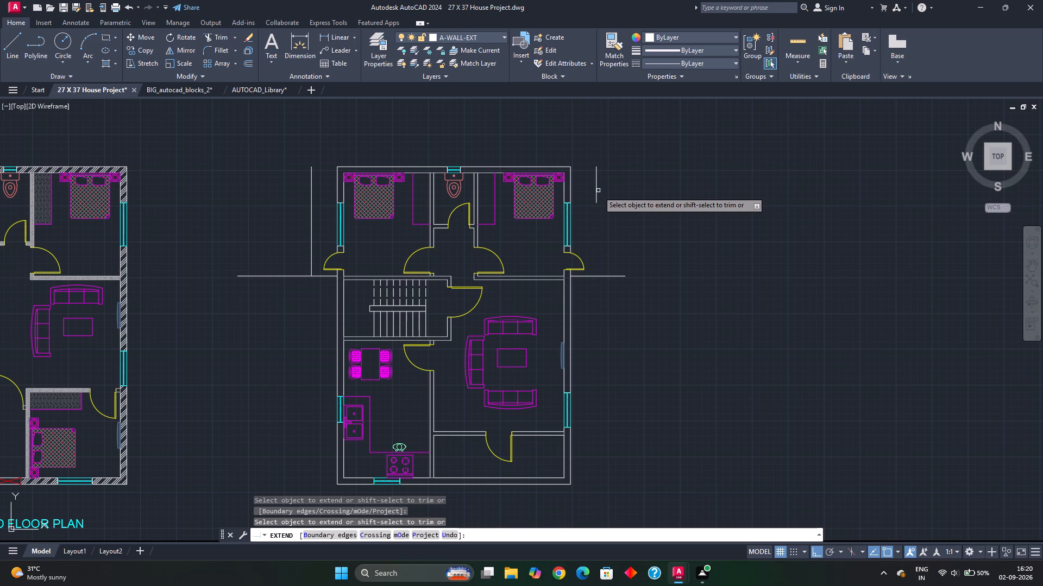
{"action": "left_click", "coordinate": [598, 191]}
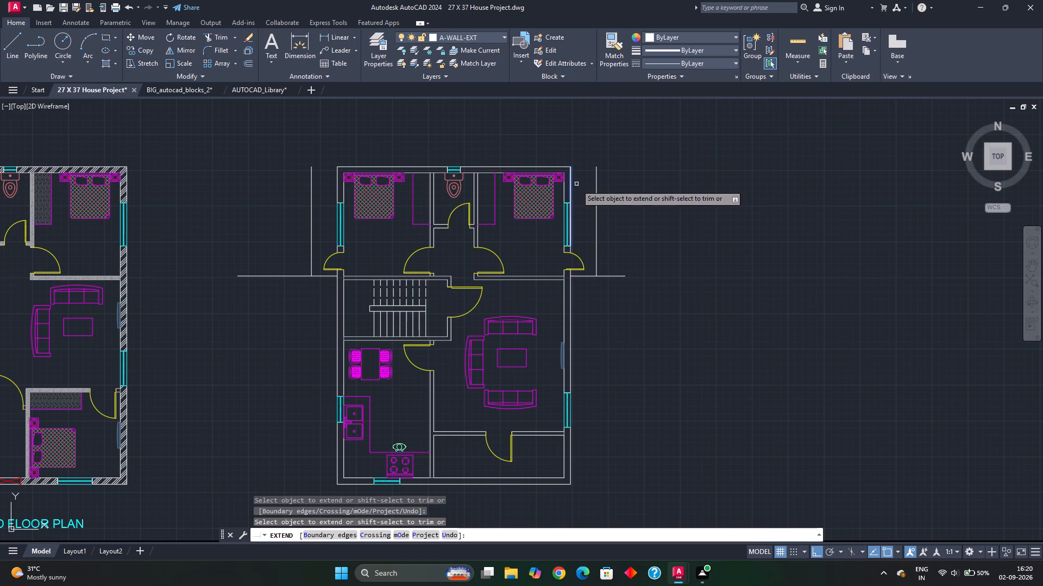
{"action": "key", "text": "Escape"}
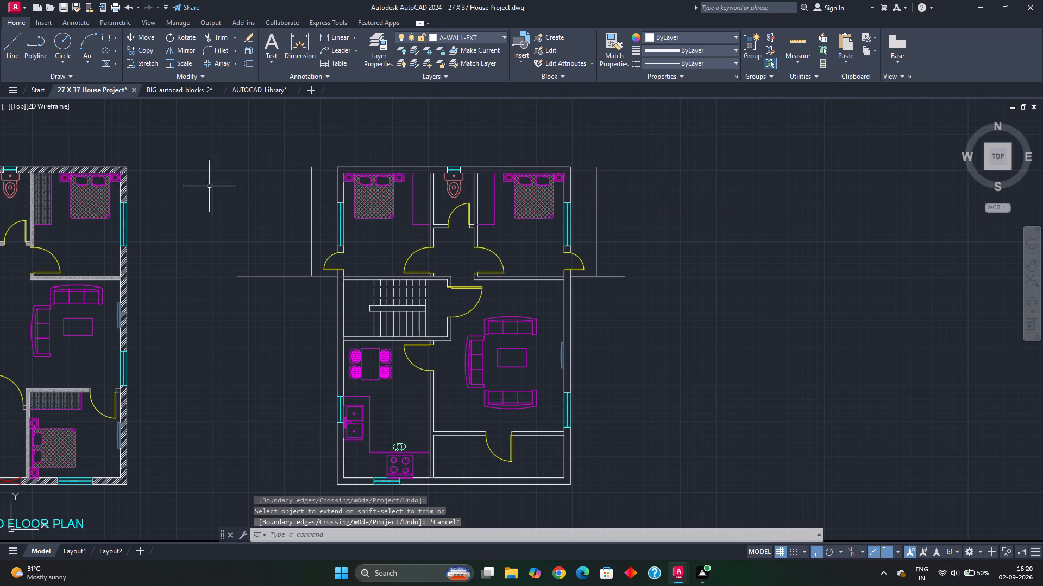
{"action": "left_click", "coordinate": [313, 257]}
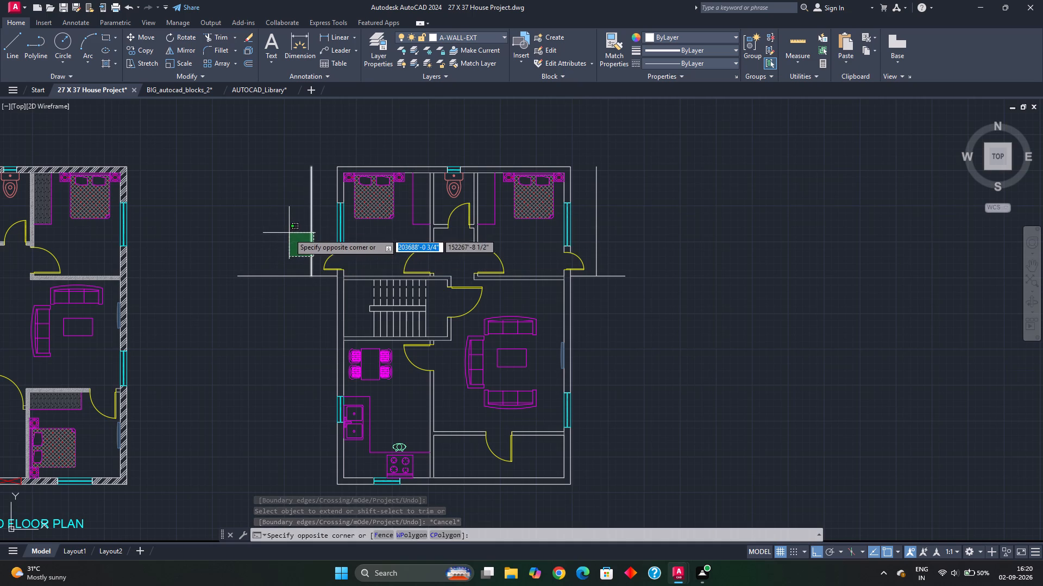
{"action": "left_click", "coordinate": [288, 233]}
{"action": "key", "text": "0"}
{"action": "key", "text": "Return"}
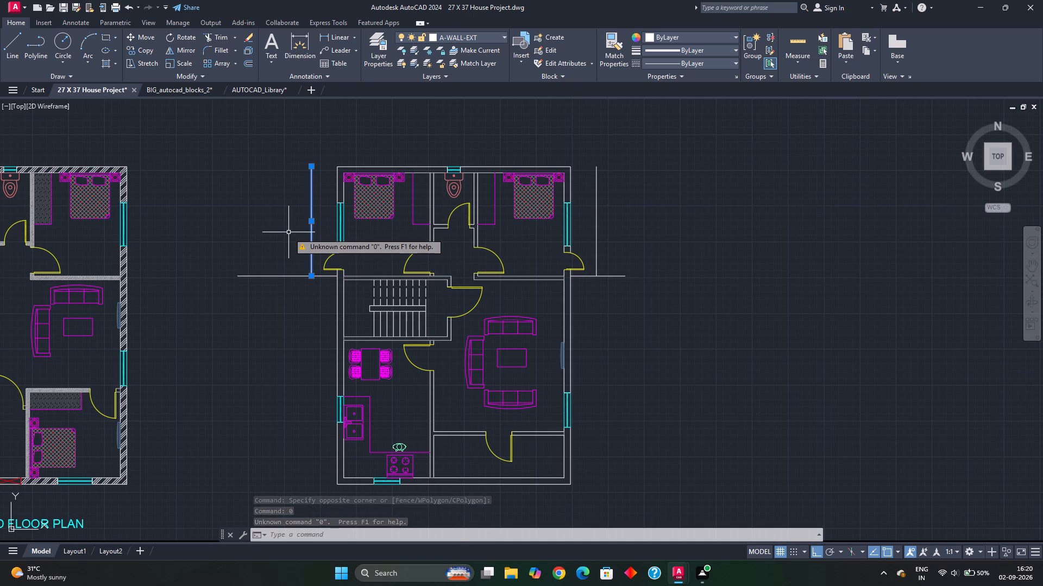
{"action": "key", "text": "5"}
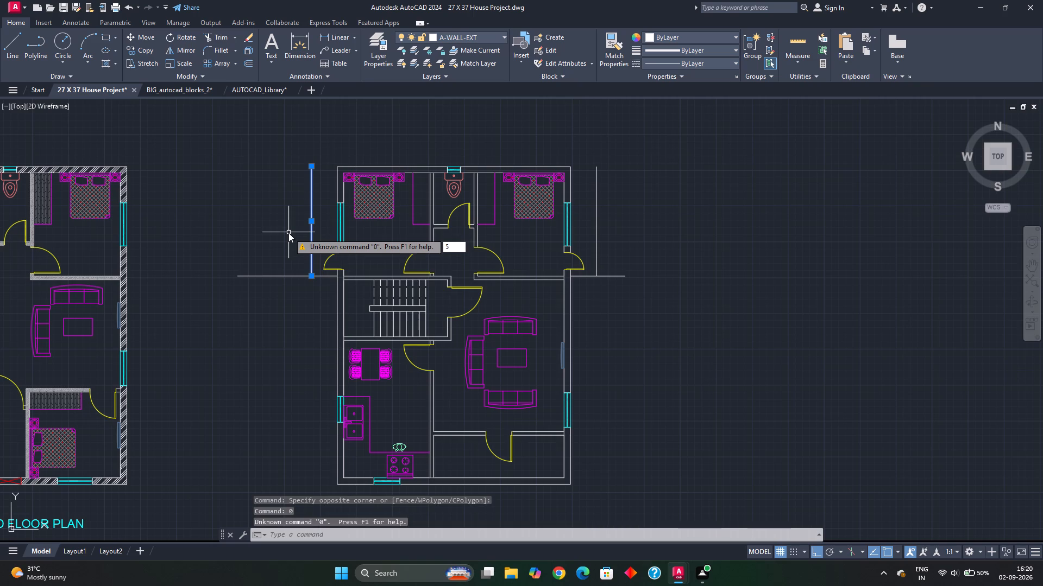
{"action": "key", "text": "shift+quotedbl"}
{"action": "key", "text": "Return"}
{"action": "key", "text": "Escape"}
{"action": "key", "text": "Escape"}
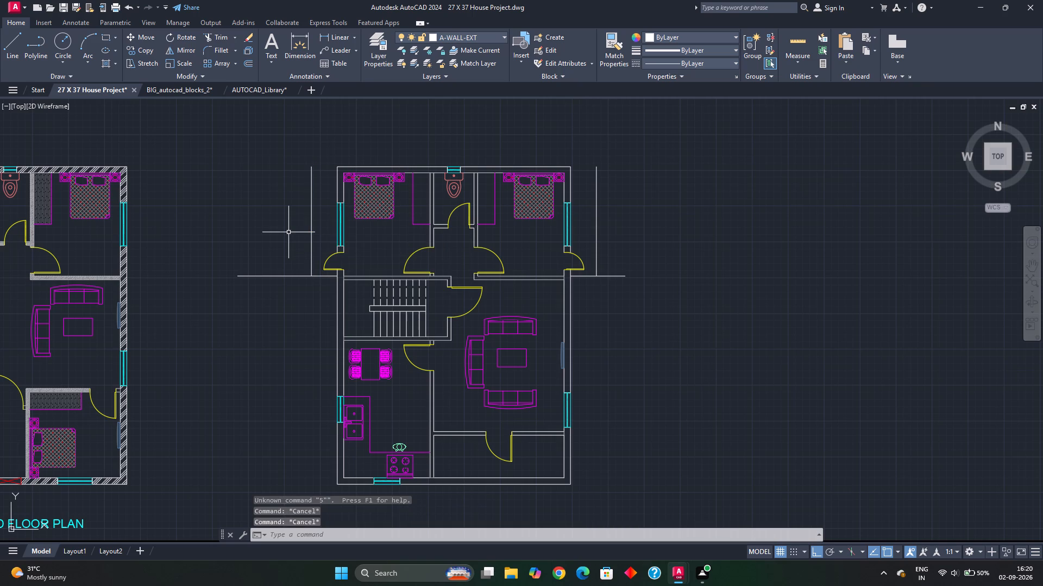
Offset the projections' lines 5" outward: the vertical ones to the west and east, and both horizontal ones to the south.
{"action": "key", "text": "o"}
{"action": "key", "text": "Return"}
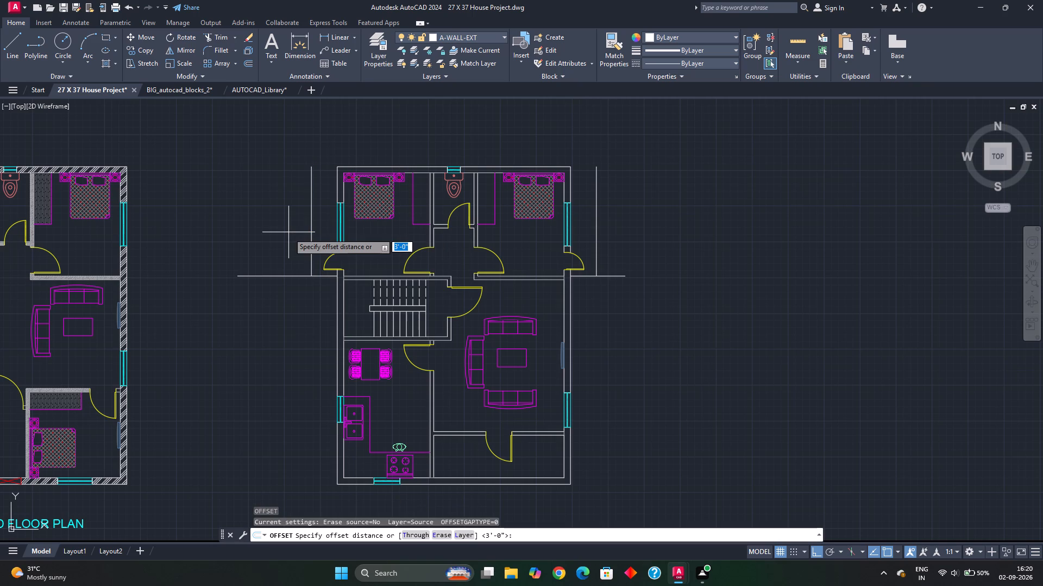
{"action": "type", "text": "5\""}
{"action": "key", "text": "Return"}
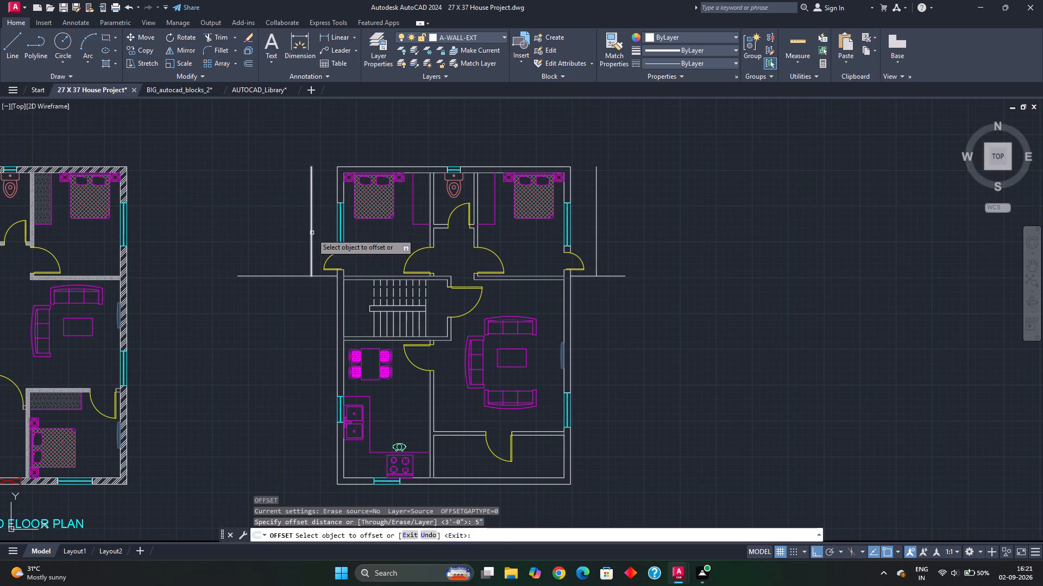
{"action": "left_click", "coordinate": [312, 234]}
{"action": "left_click", "coordinate": [292, 241]}
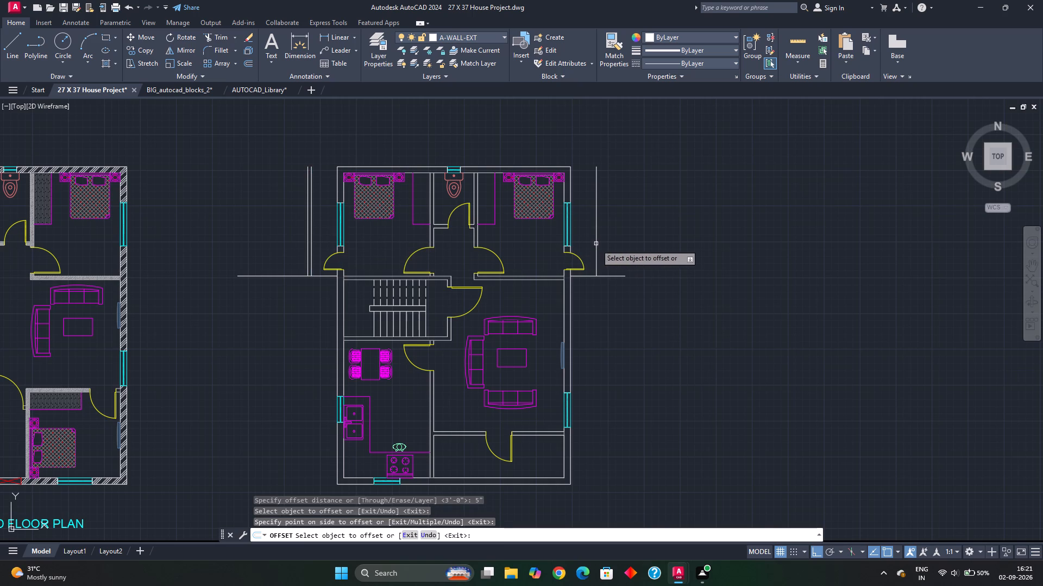
{"action": "left_click", "coordinate": [596, 245]}
{"action": "left_click", "coordinate": [607, 245]}
{"action": "left_click", "coordinate": [612, 276]}
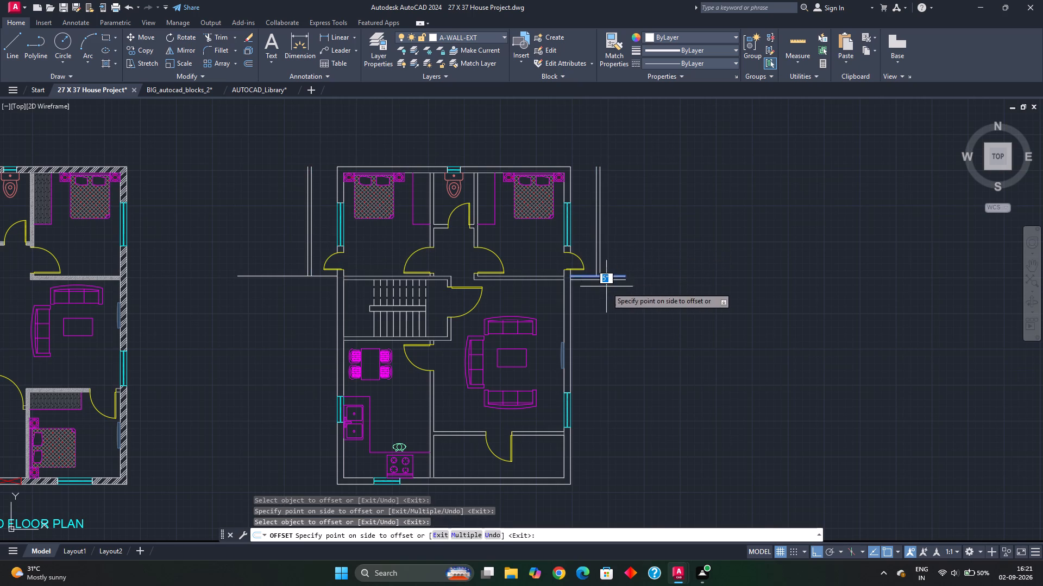
{"action": "left_click", "coordinate": [606, 288]}
{"action": "left_click", "coordinate": [318, 277]}
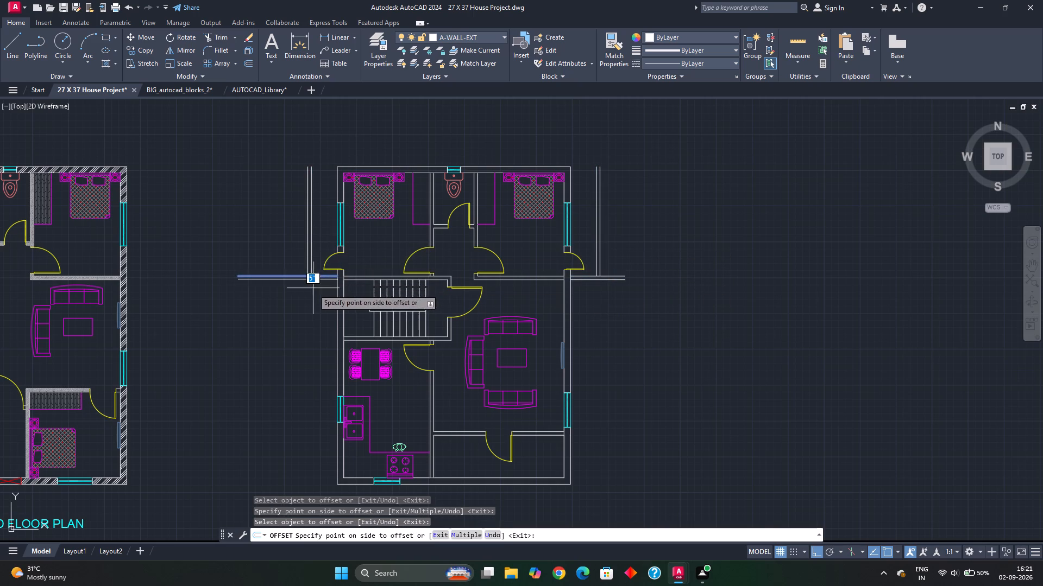
{"action": "left_click", "coordinate": [313, 289]}
{"action": "key", "text": "Escape"}
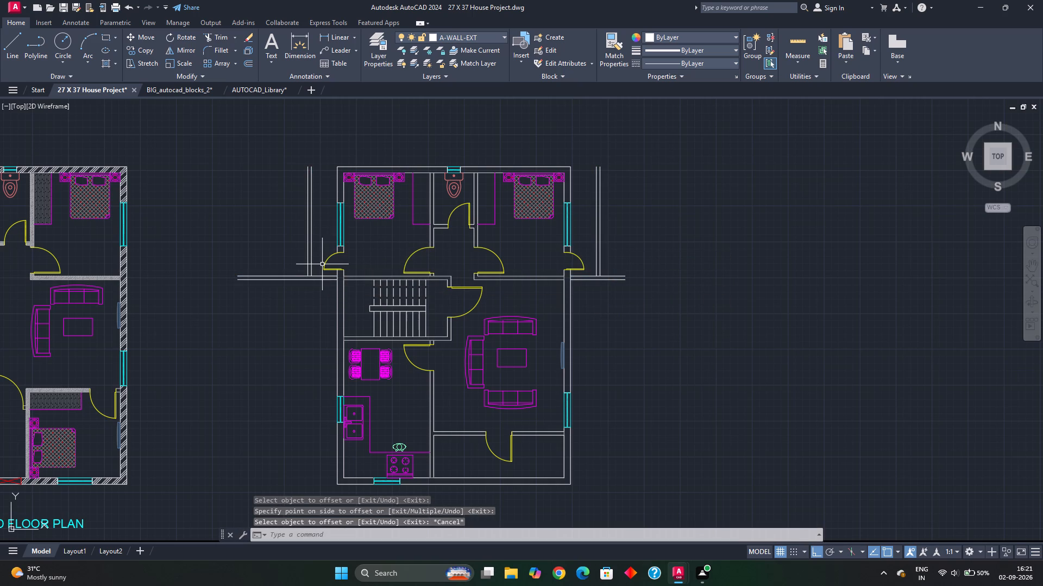
Close both projections' outer south corners by extending the outer vertical lines to the southern lines and trimming the horizontal overhangs.
{"action": "type", "text": "EX"}
{"action": "key", "text": "space"}
{"action": "left_click", "coordinate": [308, 271]}
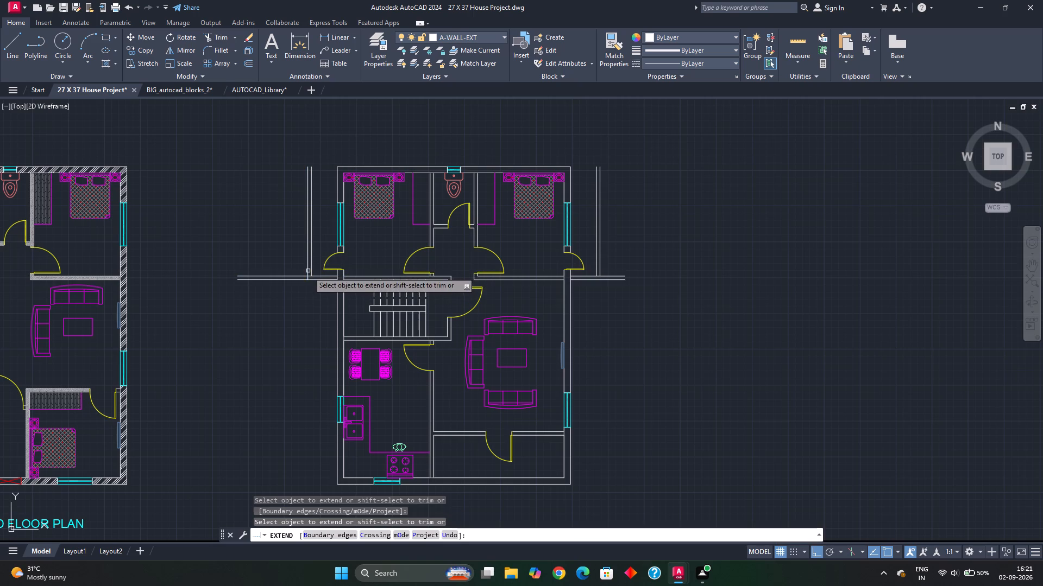
{"action": "left_click", "coordinate": [601, 271]}
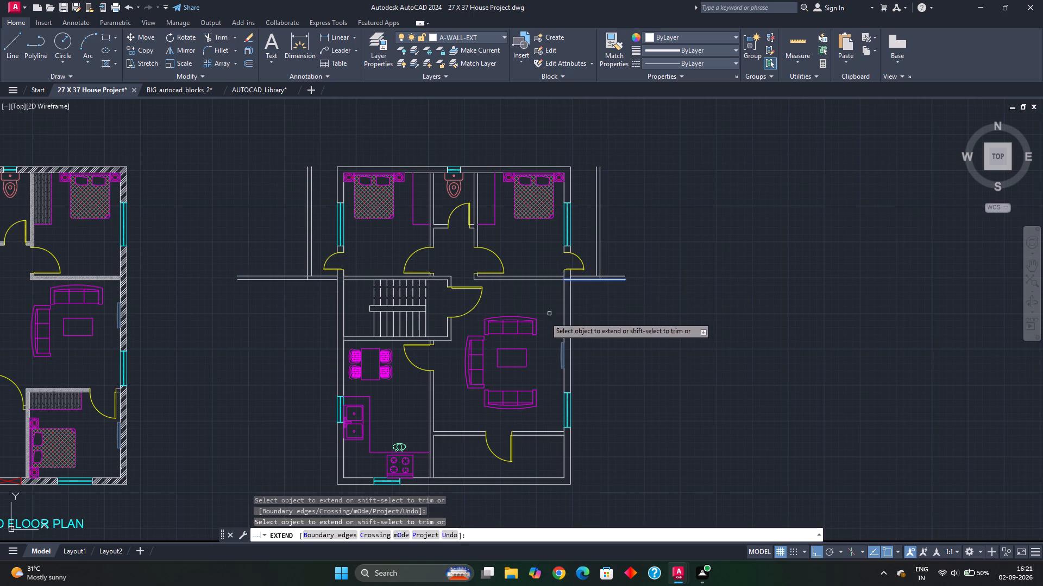
{"action": "left_click", "coordinate": [610, 266], "text": "shift"}
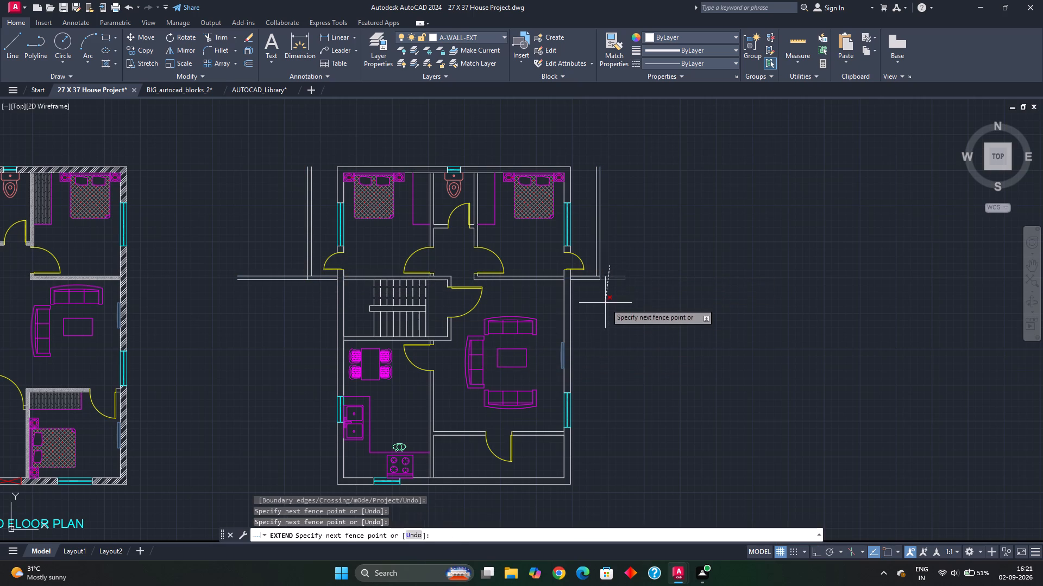
{"action": "left_click", "coordinate": [606, 309], "text": "shift"}
{"action": "left_click_drag", "start_coordinate": [278, 253], "coordinate": [274, 307], "text": "shift"}
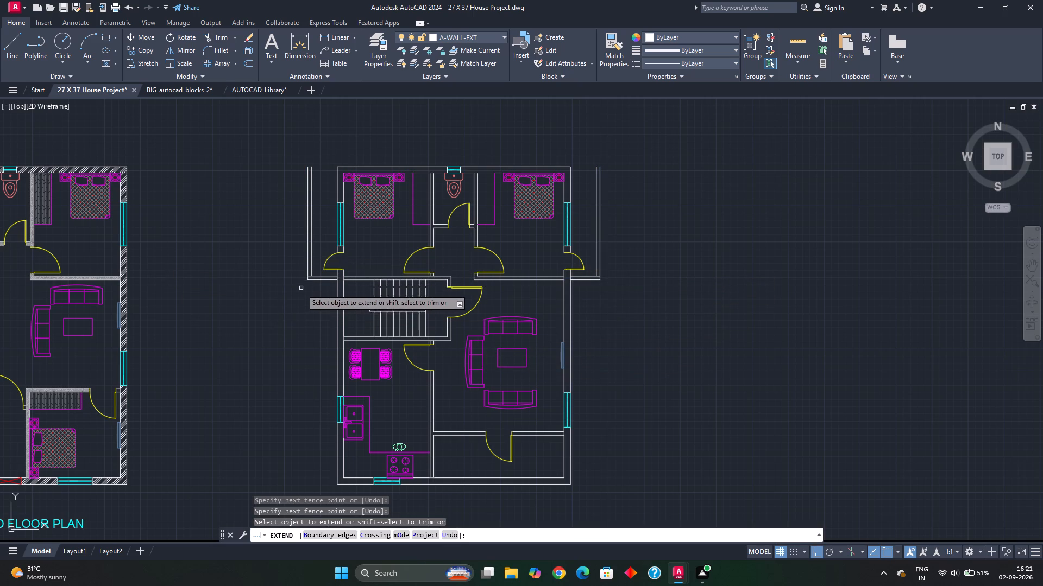
Trim the inner horizontal line's overhang inside the outer south corners of both the west and east projections.
{"action": "scroll", "coordinate": [305, 279], "scroll_direction": "up", "scroll_amount": 2}
{"action": "left_click_drag", "start_coordinate": [312, 270], "coordinate": [315, 276]}
{"action": "left_click", "coordinate": [316, 279]}
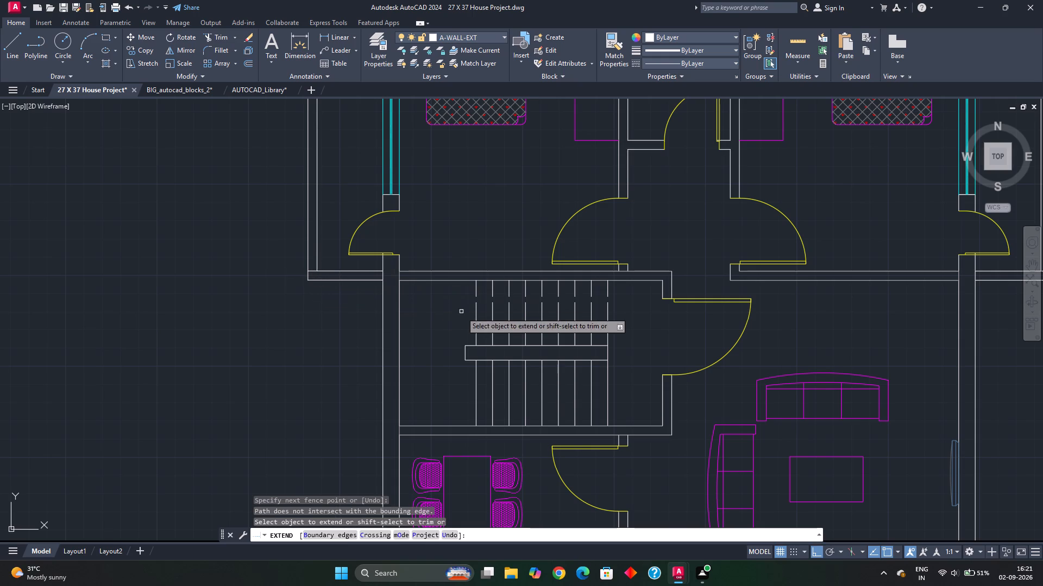
{"action": "left_click", "coordinate": [313, 272], "text": "shift"}
{"action": "scroll", "coordinate": [403, 297], "scroll_direction": "down", "scroll_amount": 2}
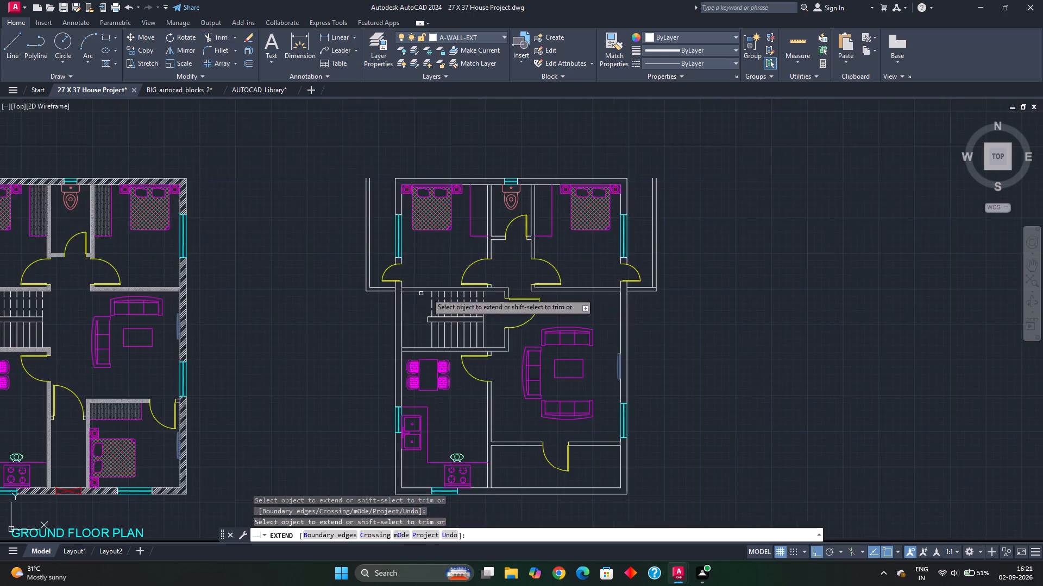
{"action": "middle_click_drag", "start_coordinate": [468, 296], "coordinate": [228, 304]}
{"action": "scroll", "coordinate": [387, 289], "scroll_direction": "up", "scroll_amount": 3}
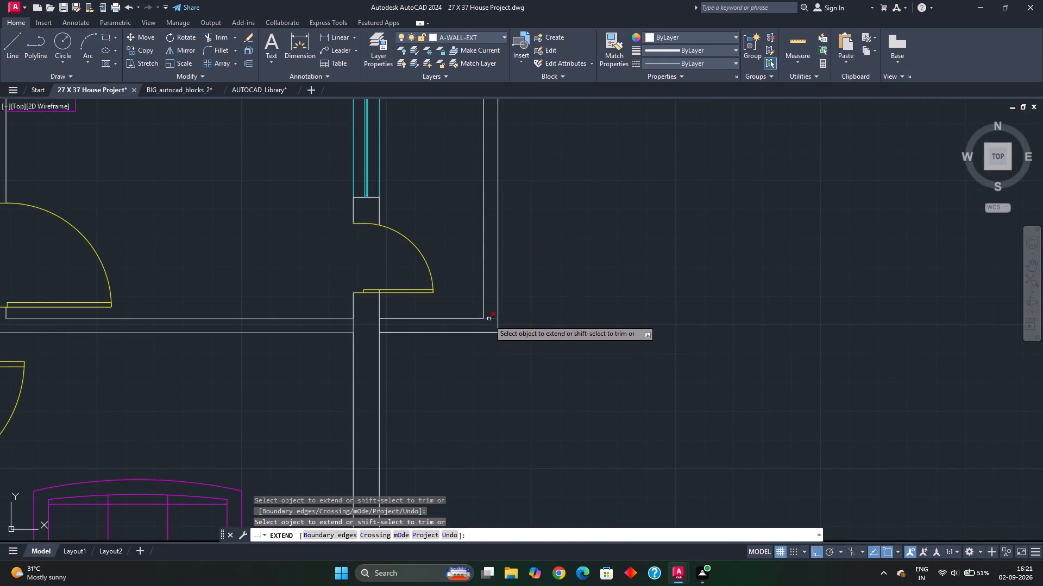
{"action": "left_click", "coordinate": [489, 320], "text": "shift"}
Draw a horizontal 3'-5" line closing the east projection's north end, from its outer corner to the building's northeast corner.
{"action": "scroll", "coordinate": [488, 320], "scroll_direction": "down", "scroll_amount": 4}
{"action": "scroll", "coordinate": [468, 246], "scroll_direction": "up", "scroll_amount": 1}
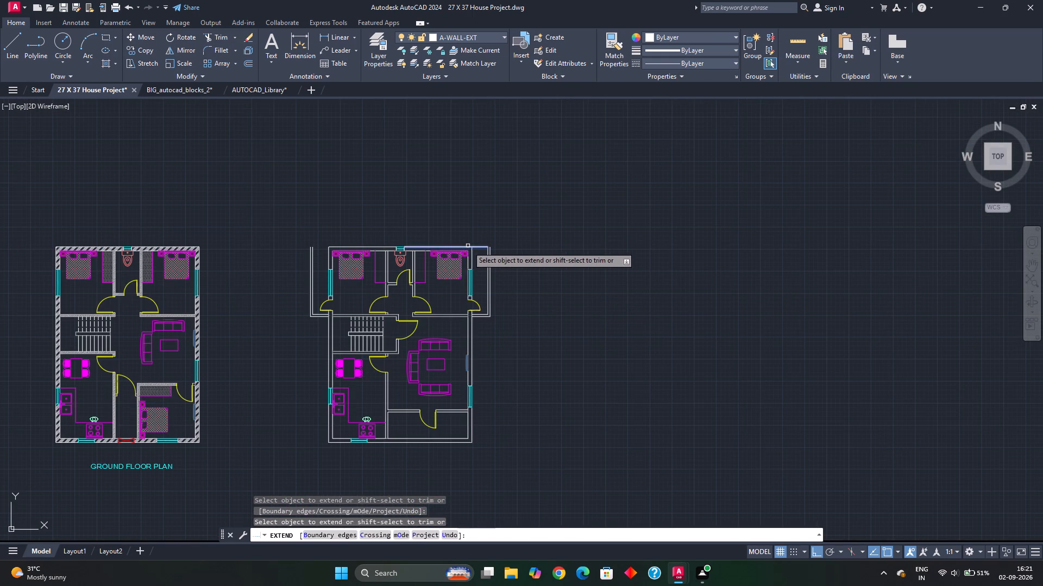
{"action": "scroll", "coordinate": [468, 246], "scroll_direction": "up", "scroll_amount": 1}
{"action": "scroll", "coordinate": [502, 273], "scroll_direction": "up", "scroll_amount": 1}
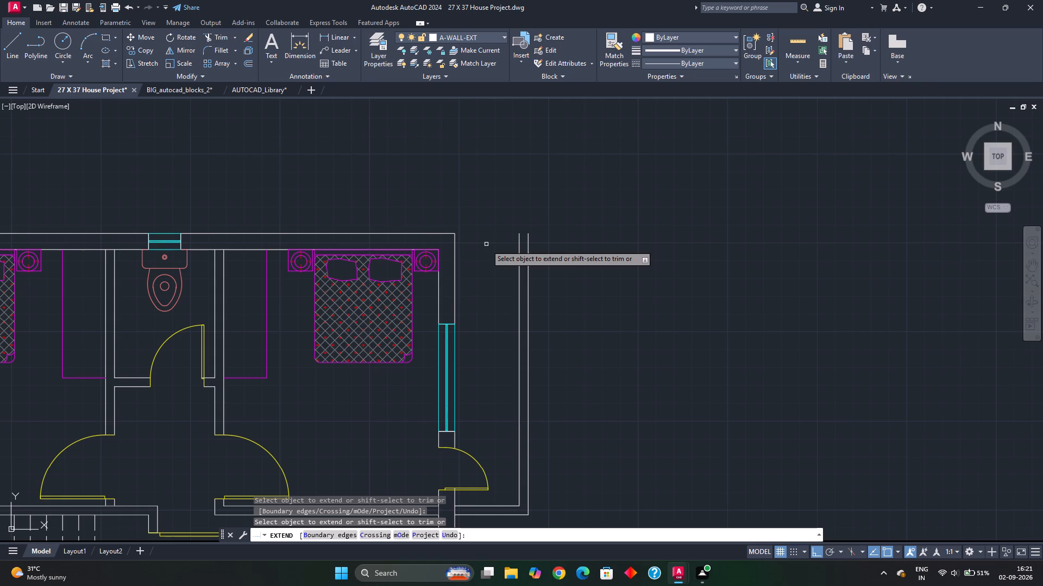
{"action": "scroll", "coordinate": [486, 246], "scroll_direction": "down", "scroll_amount": 2}
{"action": "scroll", "coordinate": [497, 244], "scroll_direction": "up", "scroll_amount": 3}
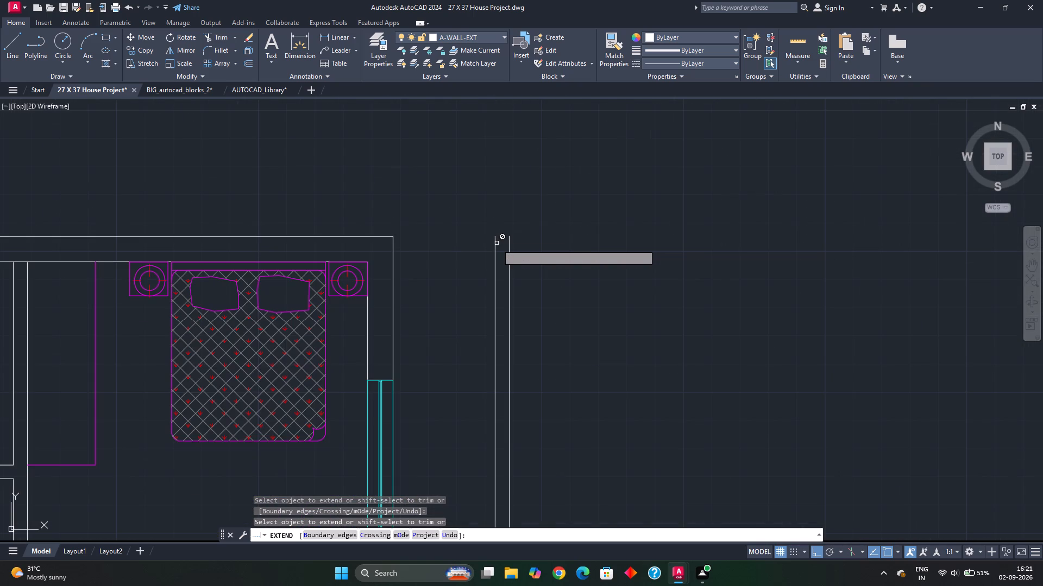
{"action": "key", "text": "l"}
{"action": "key", "text": "Return"}
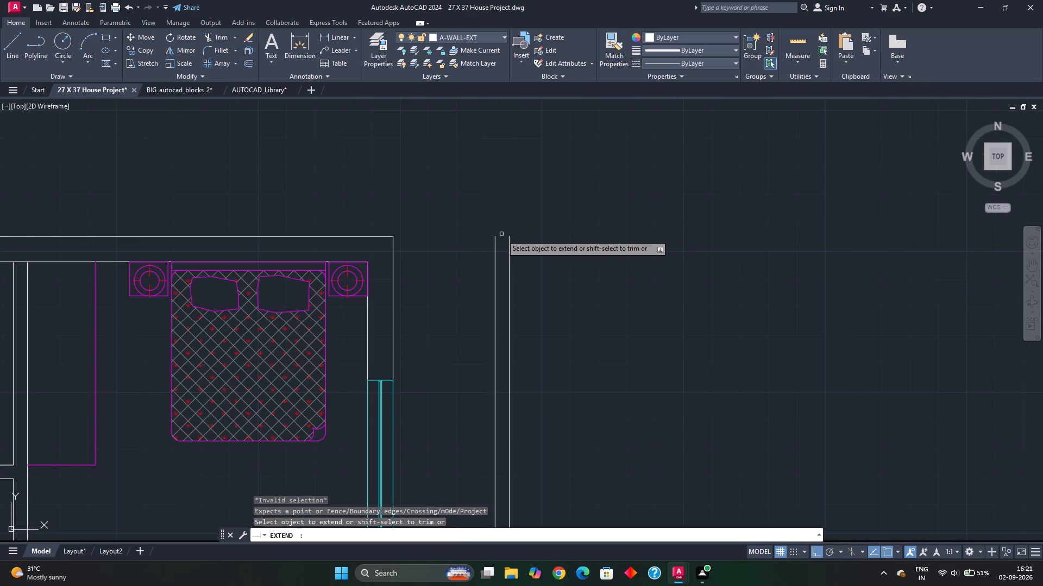
{"action": "key", "text": "Escape"}
{"action": "key", "text": "Escape"}
{"action": "key", "text": "l"}
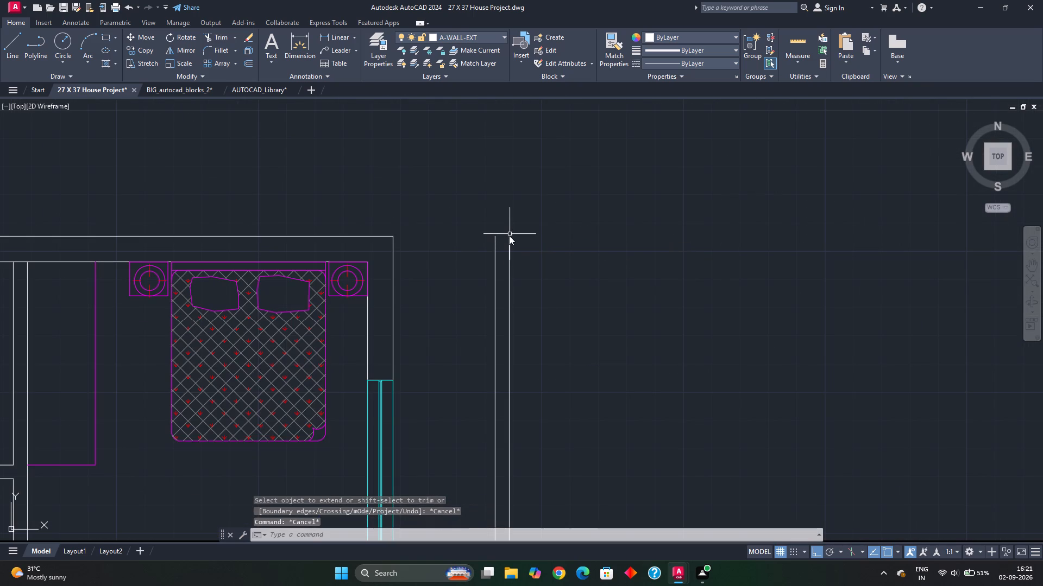
{"action": "key", "text": "Return"}
{"action": "left_click", "coordinate": [510, 237]}
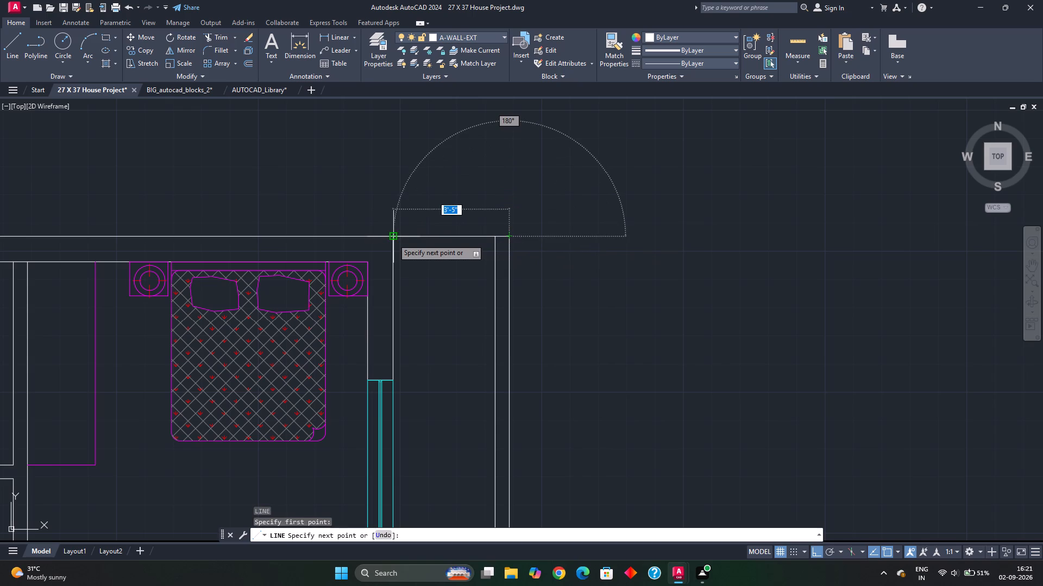
{"action": "left_click", "coordinate": [392, 238]}
{"action": "key", "text": "Escape"}
Draw a matching horizontal line closing the west projection's north end, from its outer corner to the building's northwest corner.
{"action": "scroll", "coordinate": [441, 262], "scroll_direction": "down", "scroll_amount": 3}
{"action": "middle_click_drag", "start_coordinate": [371, 284], "coordinate": [545, 251]}
{"action": "scroll", "coordinate": [334, 240], "scroll_direction": "up", "scroll_amount": 3}
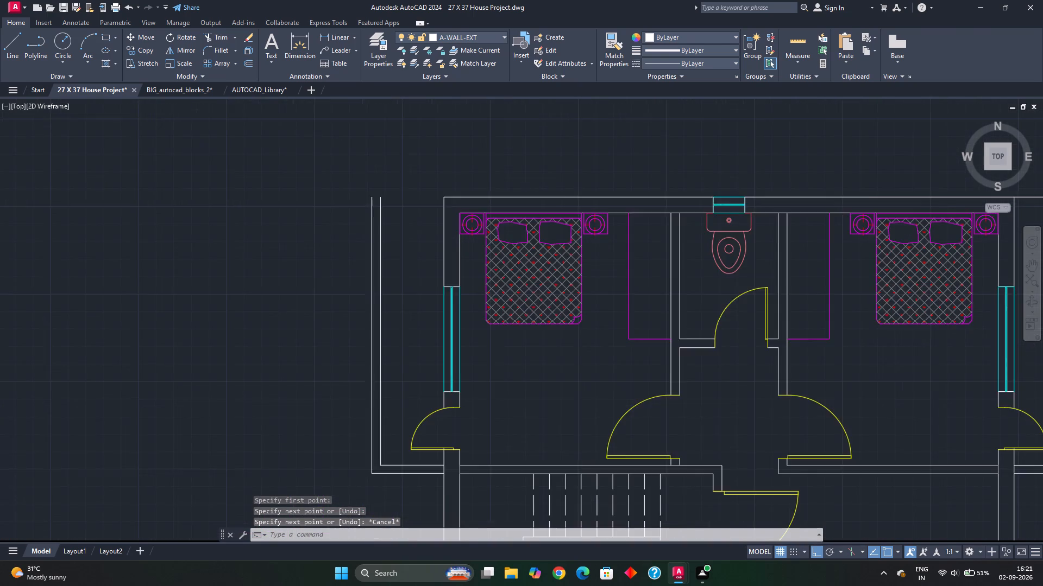
{"action": "key", "text": "space"}
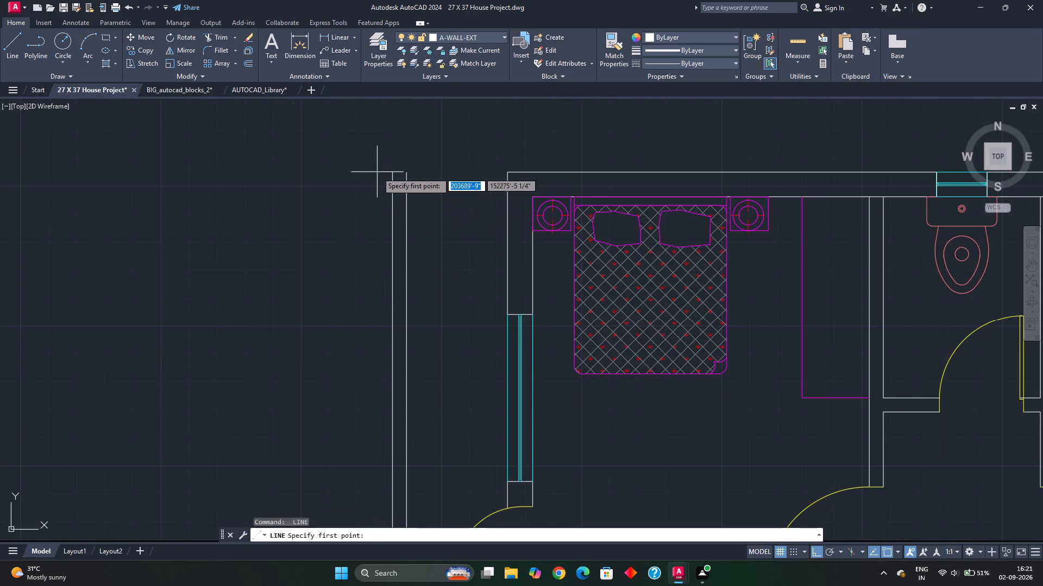
{"action": "left_click", "coordinate": [393, 174]}
{"action": "left_click", "coordinate": [510, 175]}
{"action": "key", "text": "Escape"}
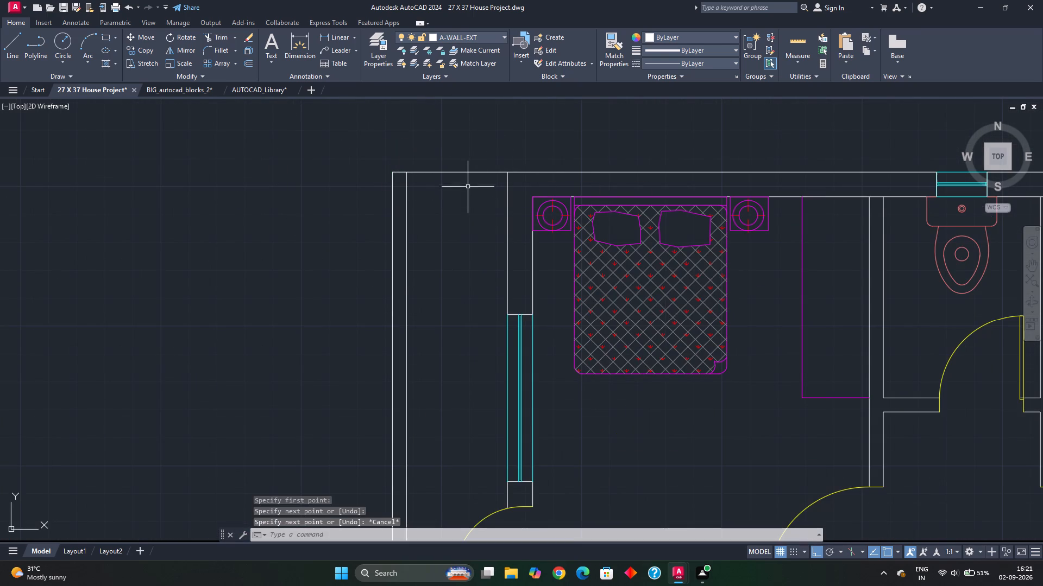
Offset the north closing lines of the west and east projections 5" inward to the south.
{"action": "left_click", "coordinate": [467, 174]}
{"action": "key", "text": "Escape"}
{"action": "left_click", "coordinate": [467, 166]}
{"action": "left_click", "coordinate": [454, 198]}
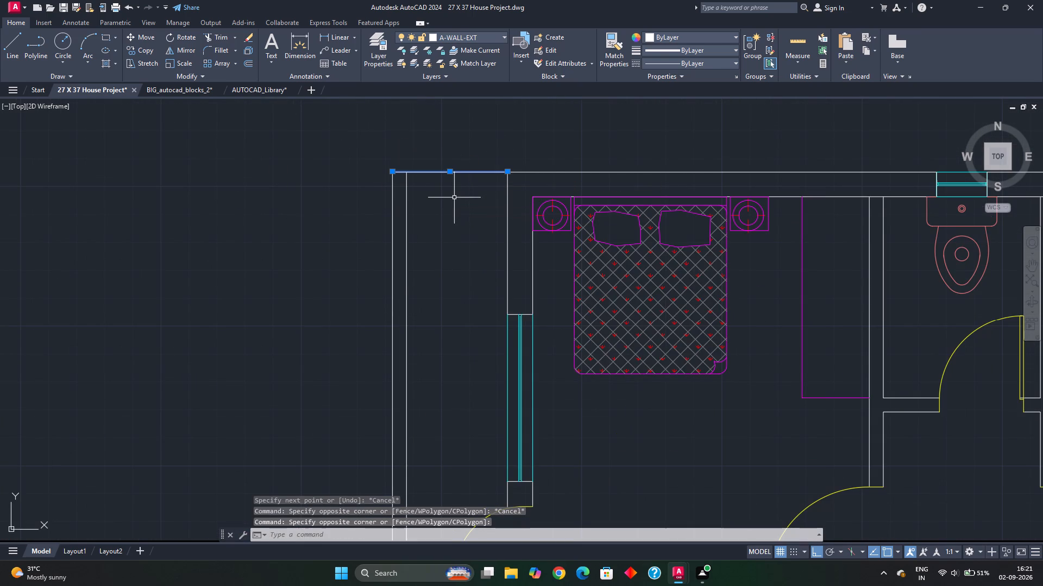
{"action": "key", "text": "o"}
{"action": "key", "text": "Return"}
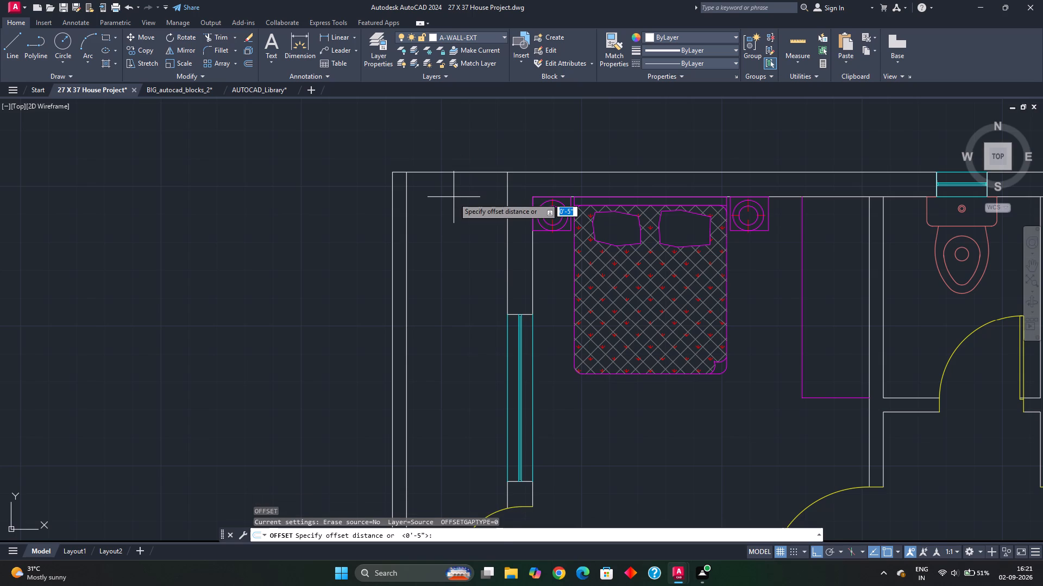
{"action": "key", "text": "Return"}
{"action": "left_click", "coordinate": [454, 198]}
{"action": "scroll", "coordinate": [475, 227], "scroll_direction": "down", "scroll_amount": 2}
{"action": "middle_click_drag", "start_coordinate": [588, 253], "coordinate": [329, 258]}
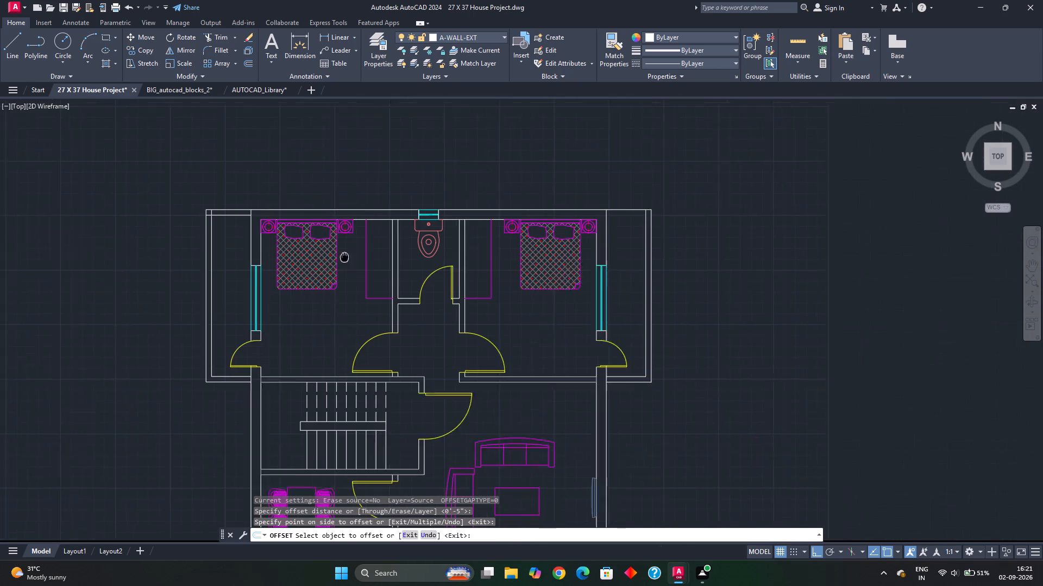
{"action": "middle_click_drag", "start_coordinate": [329, 258], "coordinate": [307, 257]}
{"action": "left_click", "coordinate": [597, 211]}
{"action": "left_click", "coordinate": [590, 229]}
{"action": "key", "text": "Escape"}
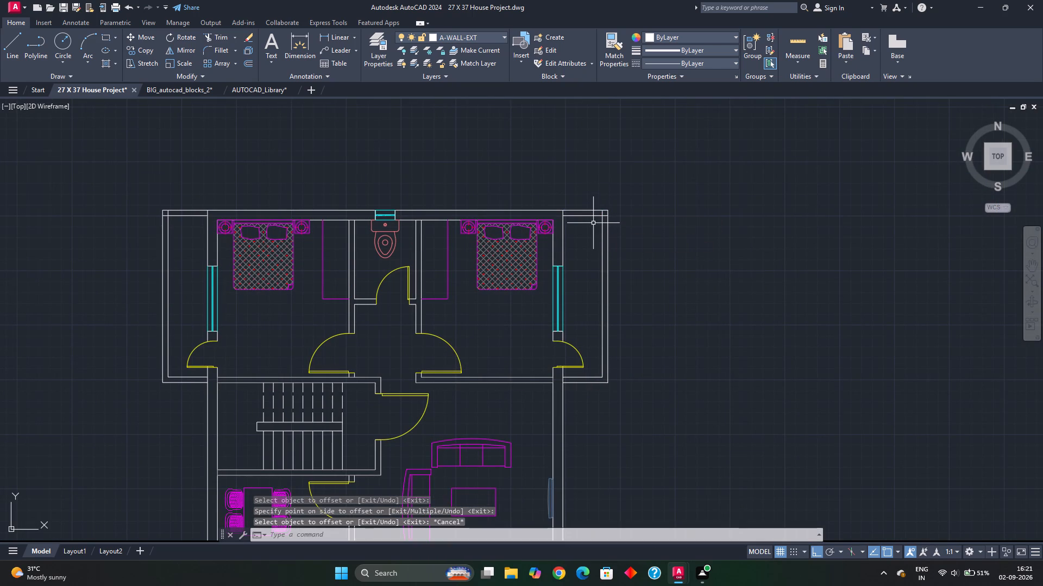
Trim the overlapping inner line ends at the outer north corners of both projections to leave clean wall corners.
{"action": "type", "text": "TR"}
{"action": "key", "text": "space"}
{"action": "scroll", "coordinate": [608, 220], "scroll_direction": "up", "scroll_amount": 2}
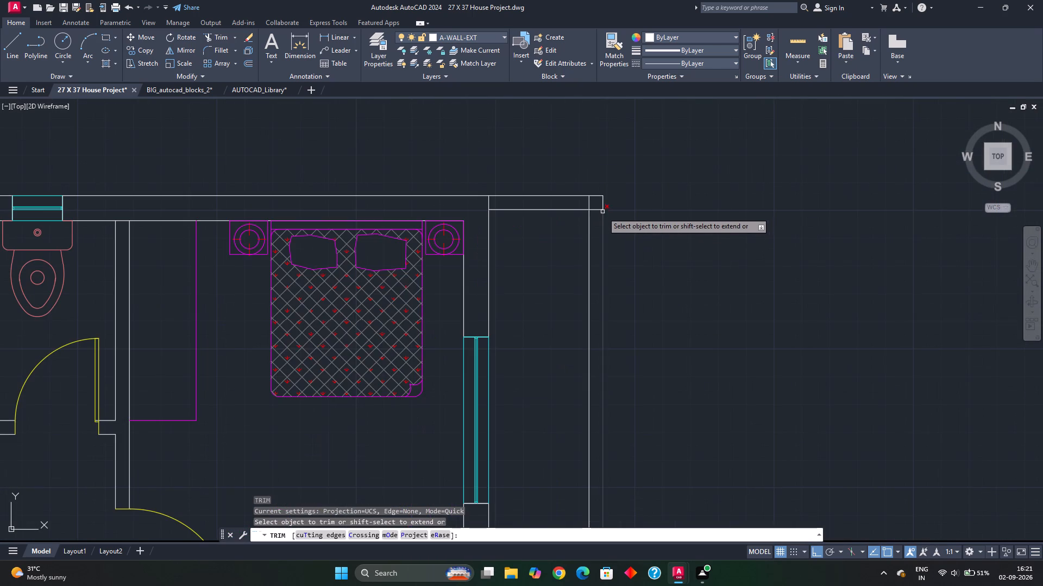
{"action": "left_click", "coordinate": [601, 212]}
{"action": "left_click", "coordinate": [582, 201]}
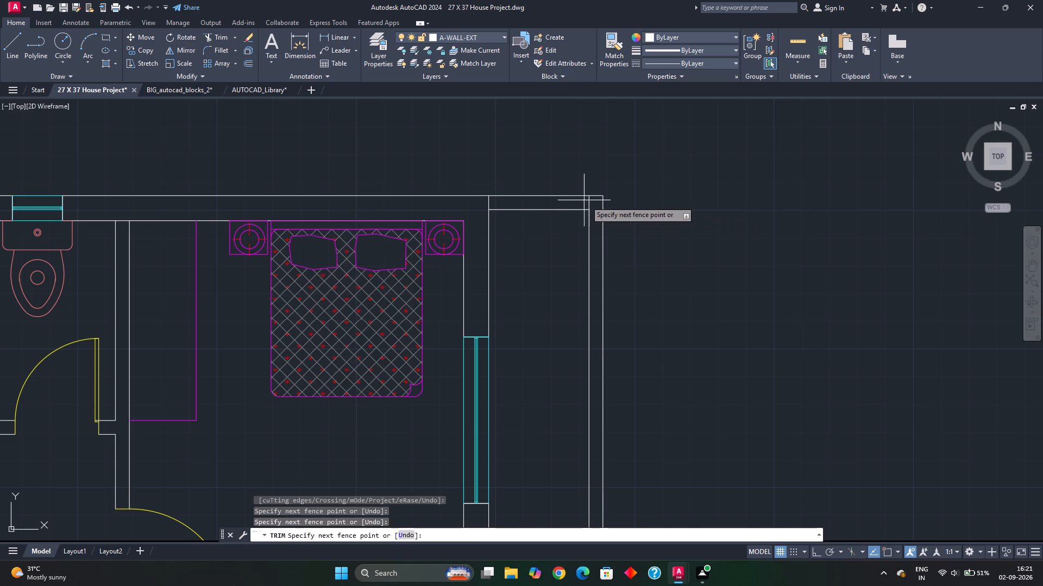
{"action": "left_click", "coordinate": [594, 200]}
{"action": "scroll", "coordinate": [533, 239], "scroll_direction": "down", "scroll_amount": 3}
{"action": "scroll", "coordinate": [530, 224], "scroll_direction": "up", "scroll_amount": 3}
{"action": "scroll", "coordinate": [513, 240], "scroll_direction": "down", "scroll_amount": 3}
{"action": "middle_click_drag", "start_coordinate": [417, 257], "coordinate": [417, 256]}
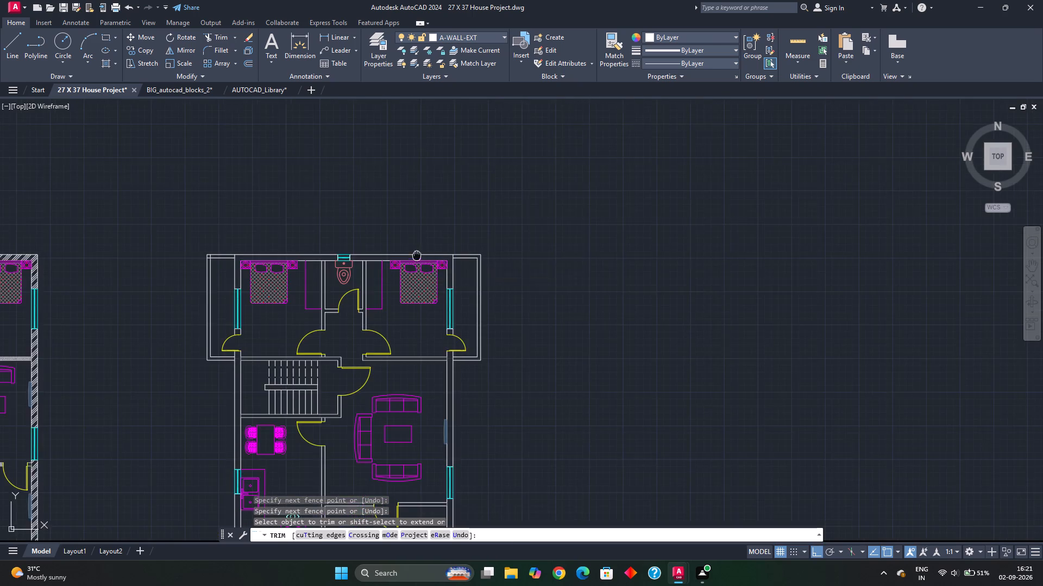
{"action": "middle_click_drag", "start_coordinate": [417, 256], "coordinate": [690, 194]}
{"action": "scroll", "coordinate": [460, 191], "scroll_direction": "up", "scroll_amount": 3}
{"action": "middle_click_drag", "start_coordinate": [499, 215], "coordinate": [165, 195]}
{"action": "scroll", "coordinate": [313, 225], "scroll_direction": "down", "scroll_amount": 2}
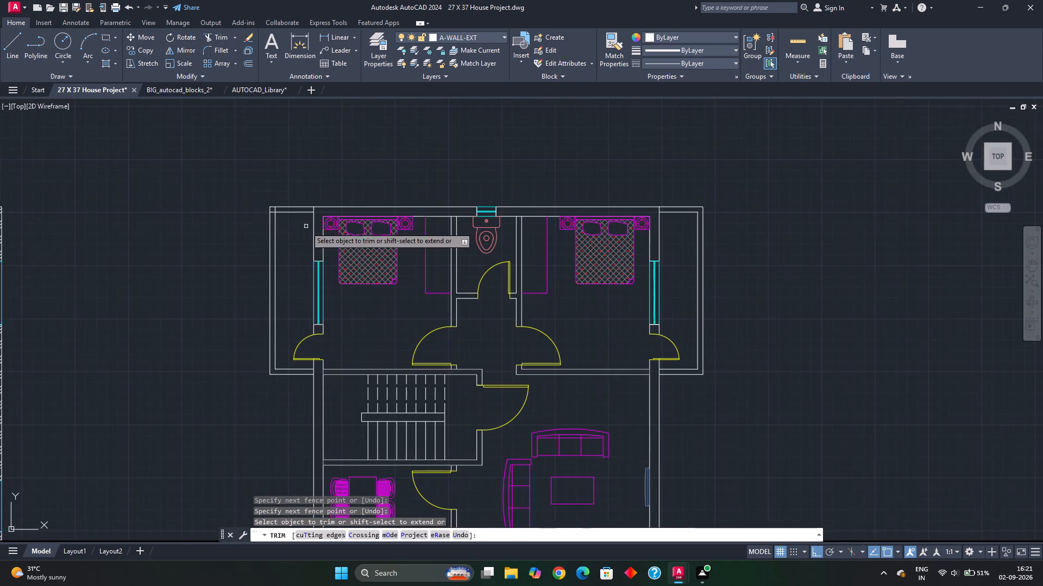
{"action": "scroll", "coordinate": [281, 227], "scroll_direction": "up", "scroll_amount": 3}
{"action": "left_click", "coordinate": [261, 155]}
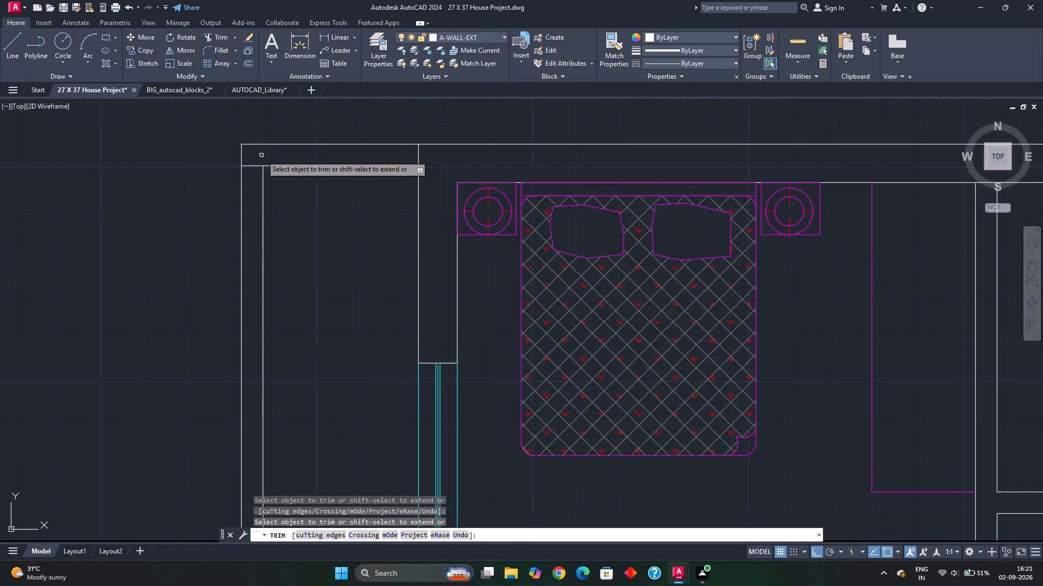
{"action": "left_click_drag", "start_coordinate": [250, 173], "coordinate": [256, 161]}
{"action": "scroll", "coordinate": [256, 161], "scroll_direction": "down", "scroll_amount": 1}
{"action": "key", "text": "Escape"}
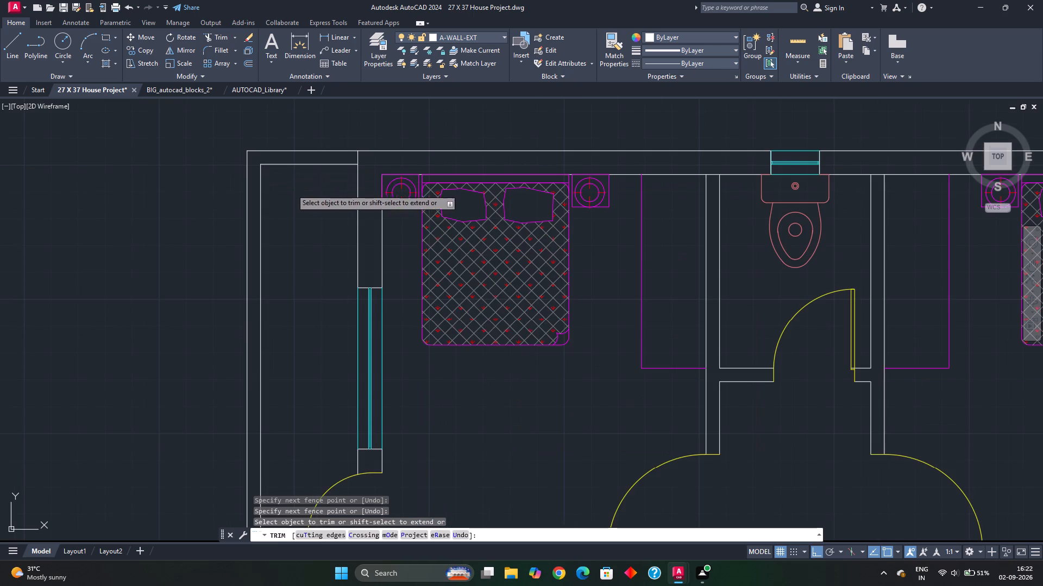
Copy the GROUND FLOOR PLAN title and paste it centrally below the new floor layout.
{"action": "scroll", "coordinate": [322, 200], "scroll_direction": "down", "scroll_amount": 1}
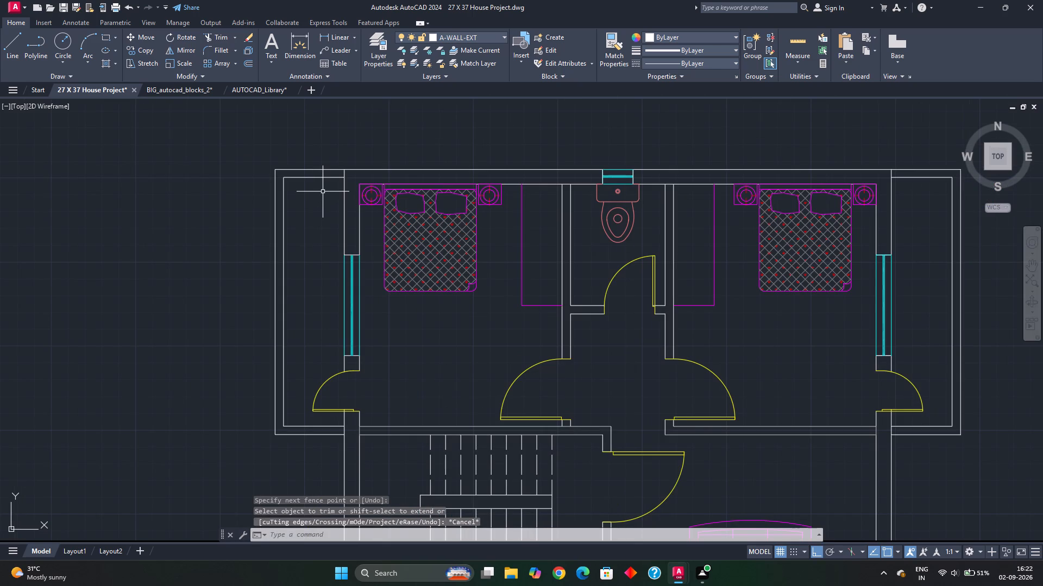
{"action": "scroll", "coordinate": [326, 269], "scroll_direction": "down", "scroll_amount": 1}
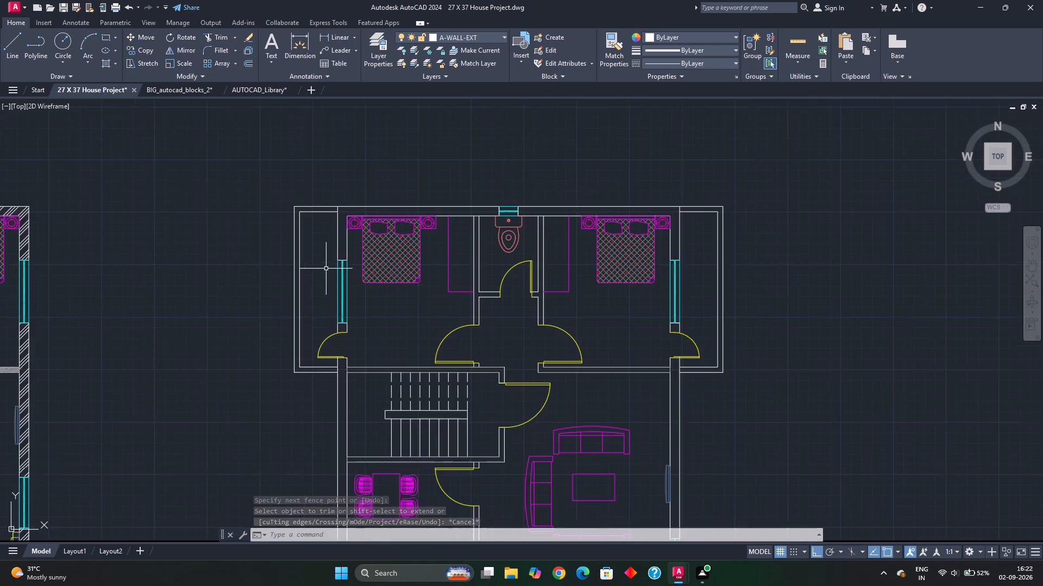
{"action": "middle_click_drag", "start_coordinate": [326, 269], "coordinate": [298, 215]}
{"action": "middle_click_drag", "start_coordinate": [499, 343], "coordinate": [480, 294]}
{"action": "scroll", "coordinate": [535, 338], "scroll_direction": "down", "scroll_amount": 1}
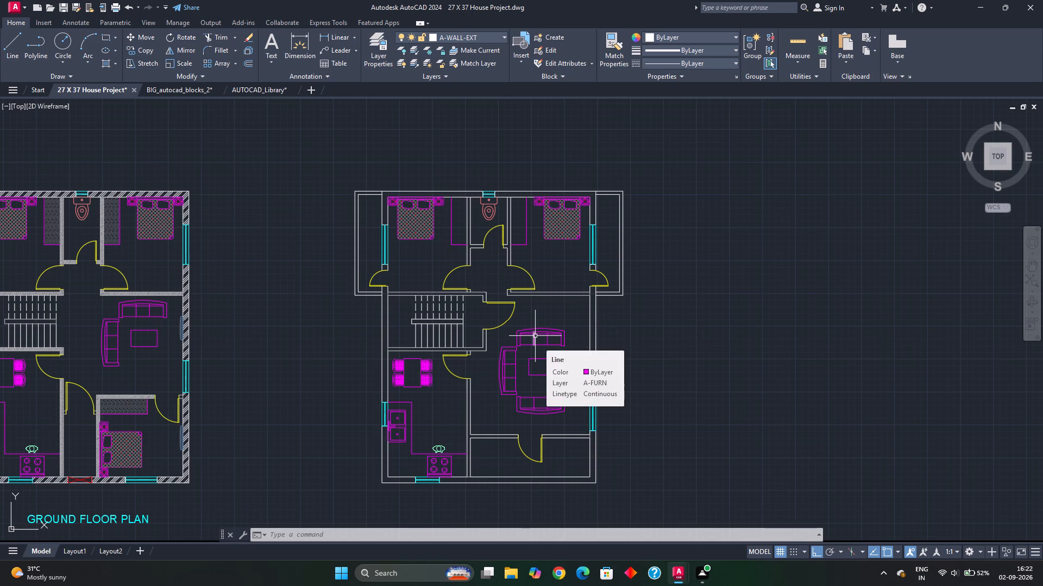
{"action": "scroll", "coordinate": [287, 447], "scroll_direction": "down", "scroll_amount": 2}
{"action": "middle_click_drag", "start_coordinate": [285, 450], "coordinate": [285, 444]}
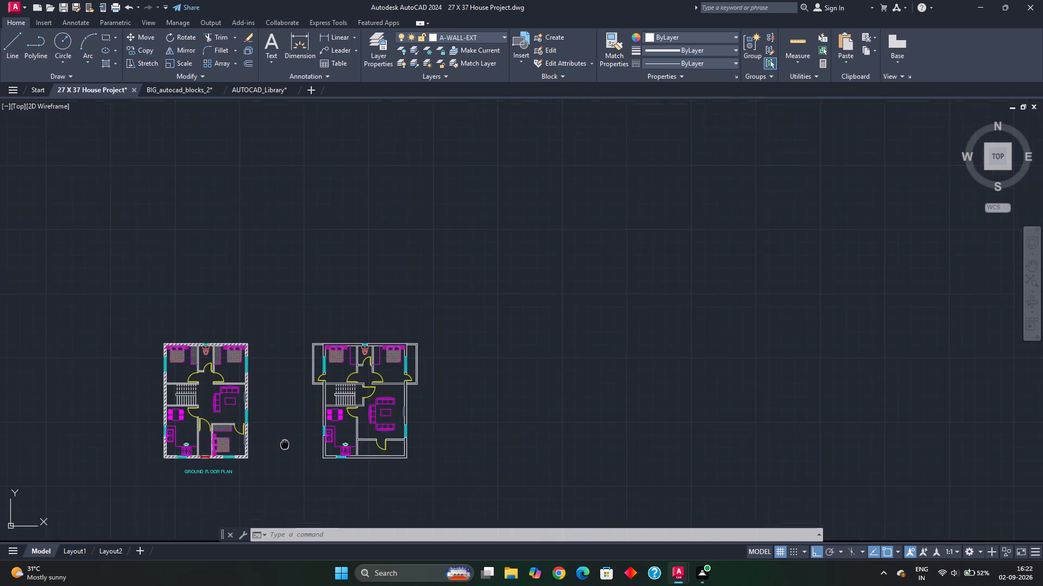
{"action": "middle_click_drag", "start_coordinate": [285, 444], "coordinate": [317, 393]}
{"action": "scroll", "coordinate": [248, 428], "scroll_direction": "up", "scroll_amount": 2}
{"action": "left_click", "coordinate": [144, 400]}
{"action": "left_click", "coordinate": [296, 427]}
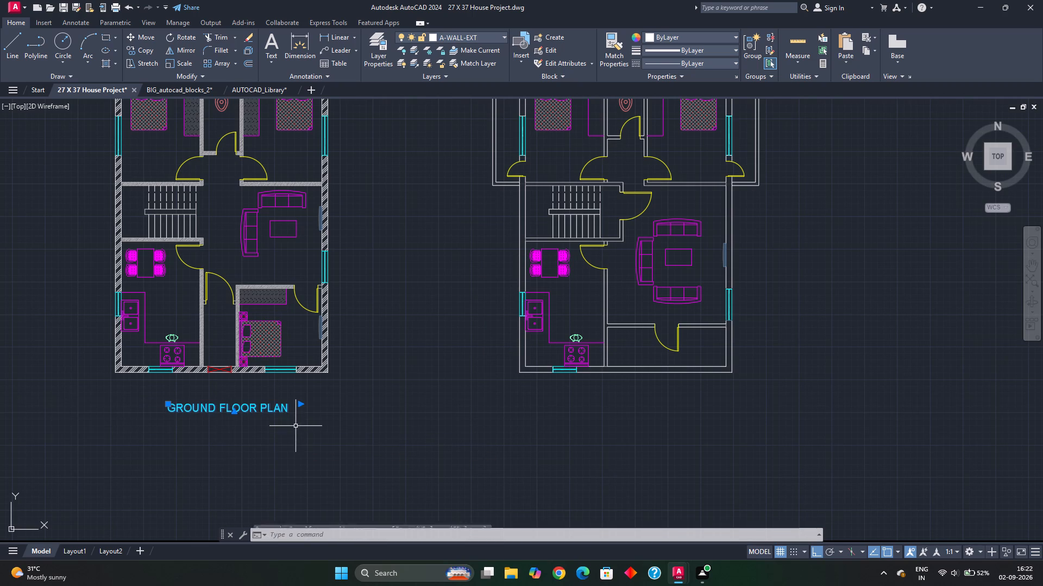
{"action": "key", "text": "ctrl+c"}
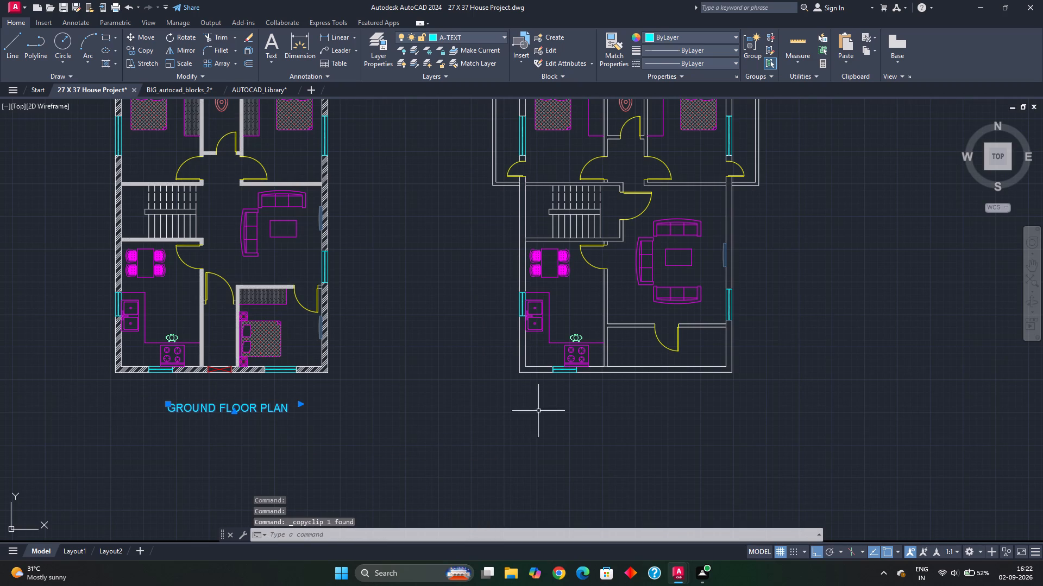
{"action": "key", "text": "ctrl+v"}
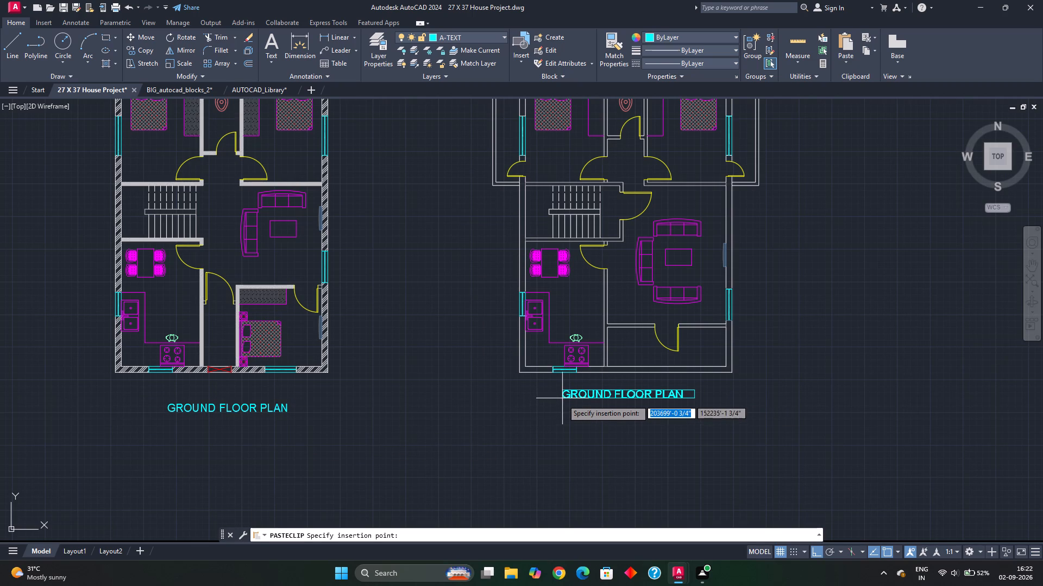
{"action": "left_click", "coordinate": [561, 408]}
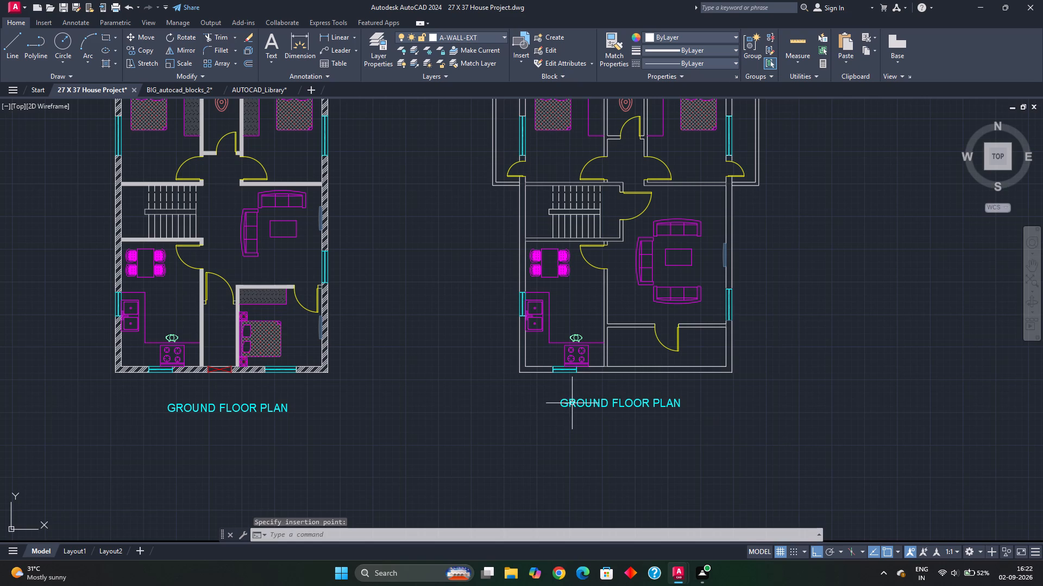
Change the pasted title below the new layout to read 1ST FLOOR PLAN.
{"action": "double_click", "coordinate": [572, 404]}
{"action": "left_click_drag", "start_coordinate": [608, 404], "coordinate": [604, 404]}
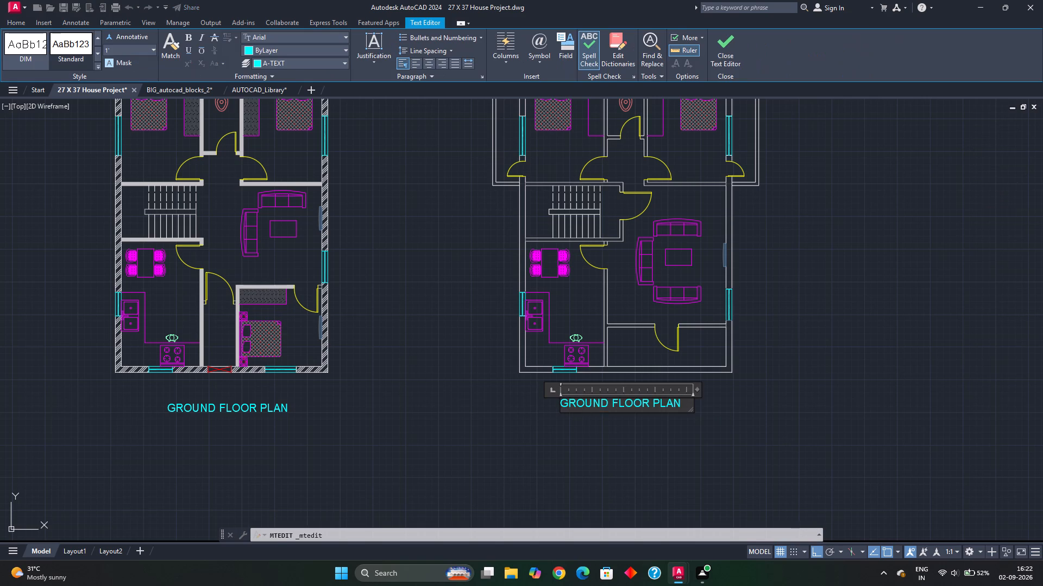
{"action": "left_click_drag", "start_coordinate": [604, 404], "coordinate": [543, 410]}
{"action": "key", "text": "BackSpace"}
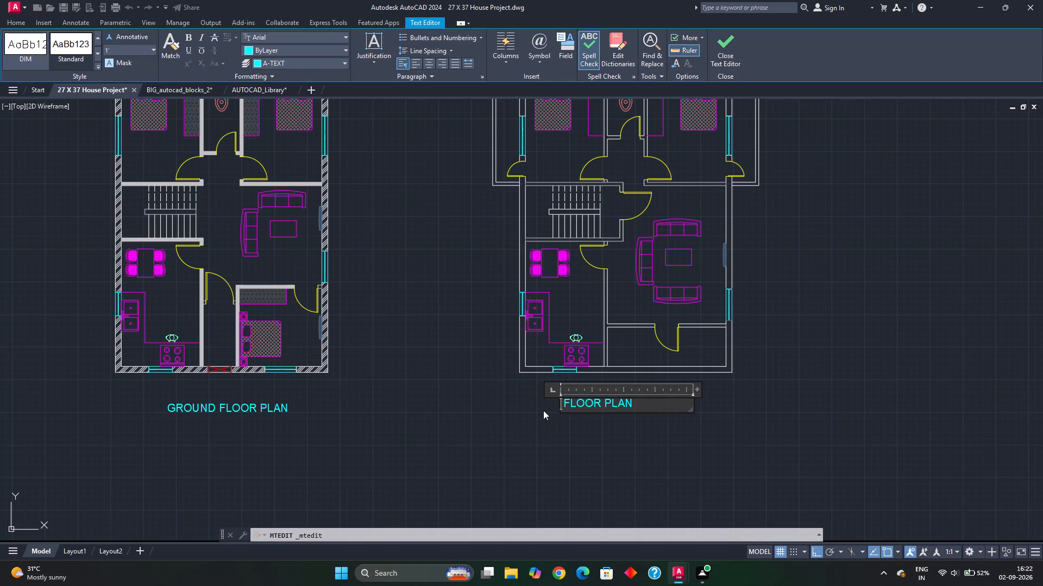
{"action": "key", "text": "1"}
{"action": "type", "text": "ST"}
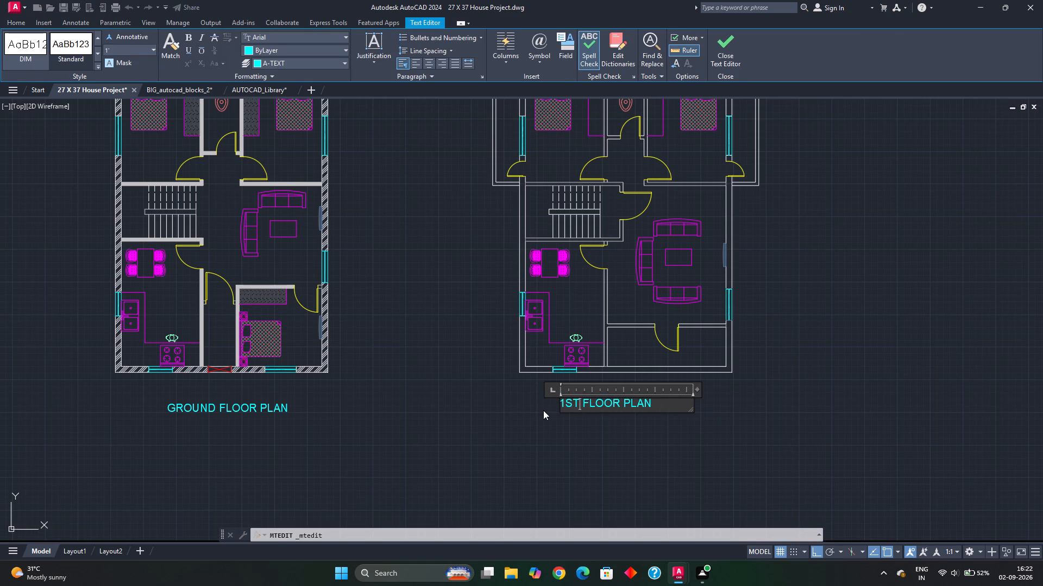
{"action": "left_click", "coordinate": [550, 419]}
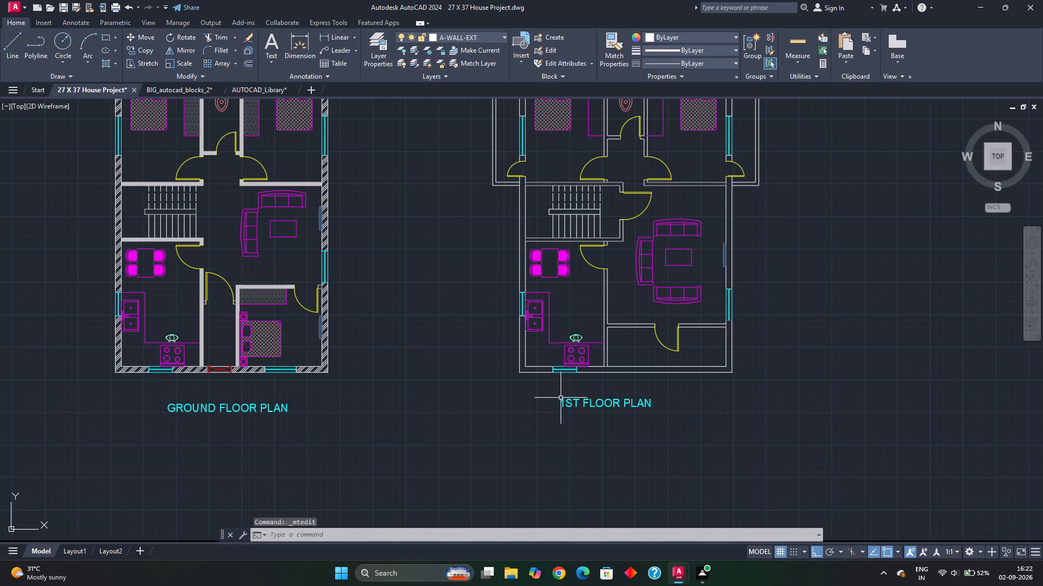
Move the 1ST FLOOR PLAN title slightly north, closer to the first floor layout's south wall.
{"action": "left_click", "coordinate": [551, 394]}
{"action": "left_click", "coordinate": [670, 427]}
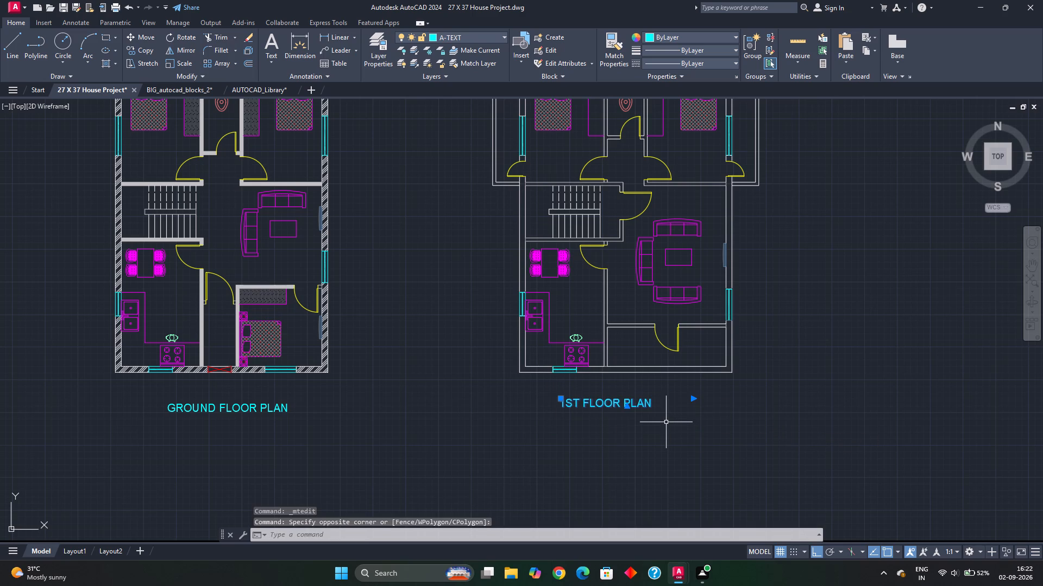
{"action": "key", "text": "m"}
{"action": "key", "text": "Return"}
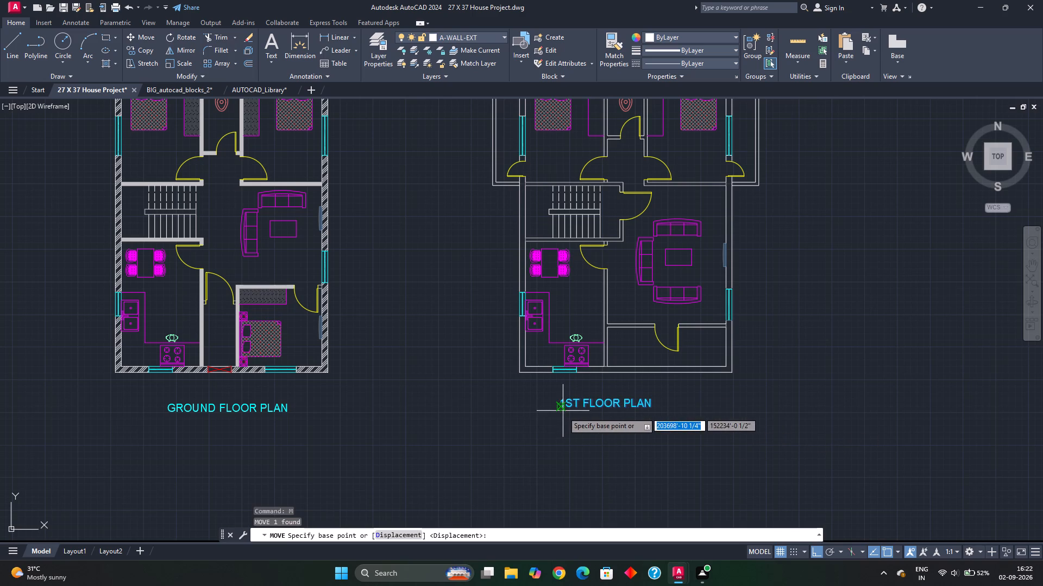
{"action": "left_click", "coordinate": [563, 412]}
{"action": "left_click", "coordinate": [578, 403]}
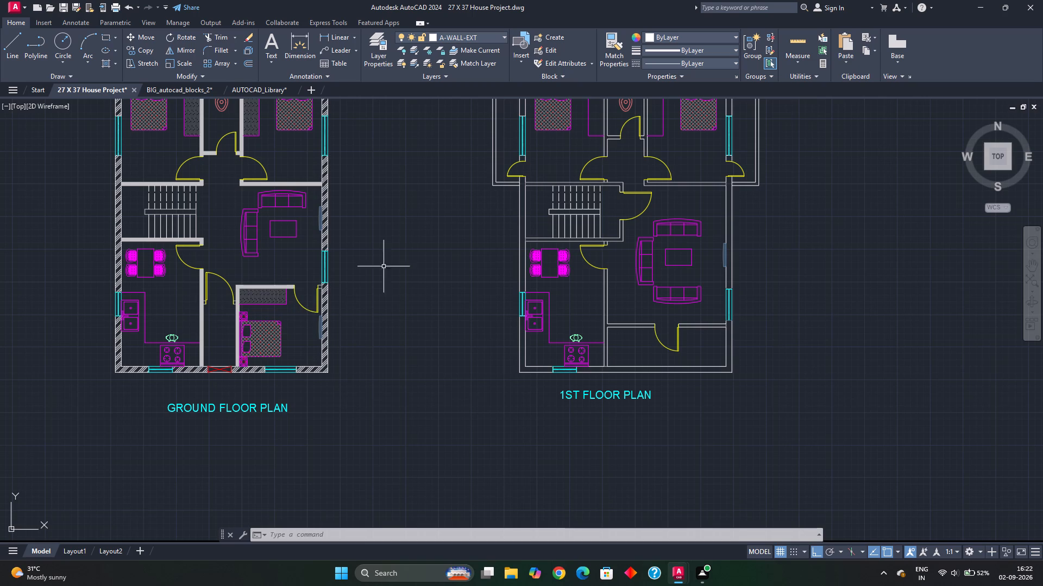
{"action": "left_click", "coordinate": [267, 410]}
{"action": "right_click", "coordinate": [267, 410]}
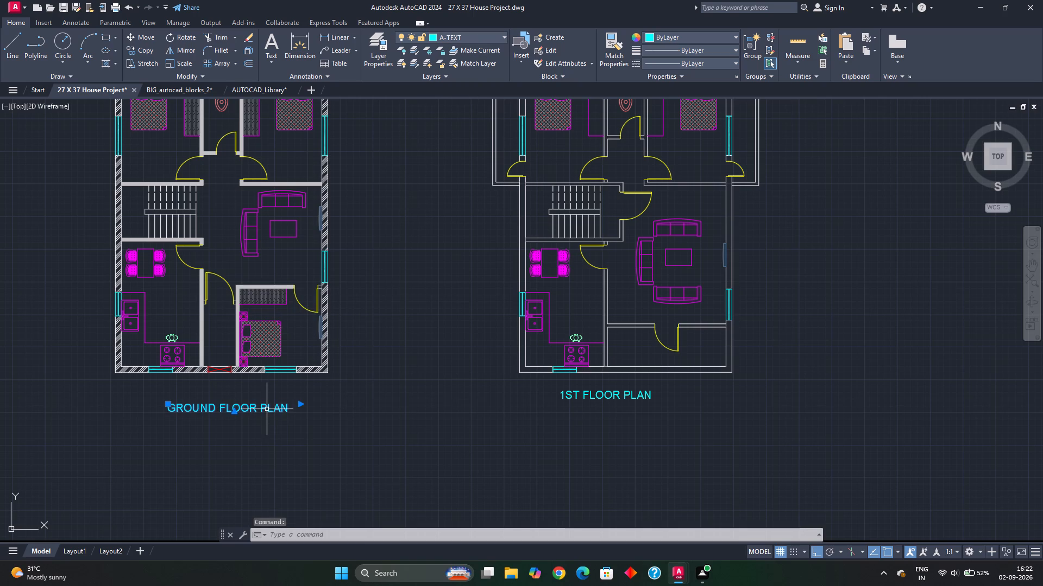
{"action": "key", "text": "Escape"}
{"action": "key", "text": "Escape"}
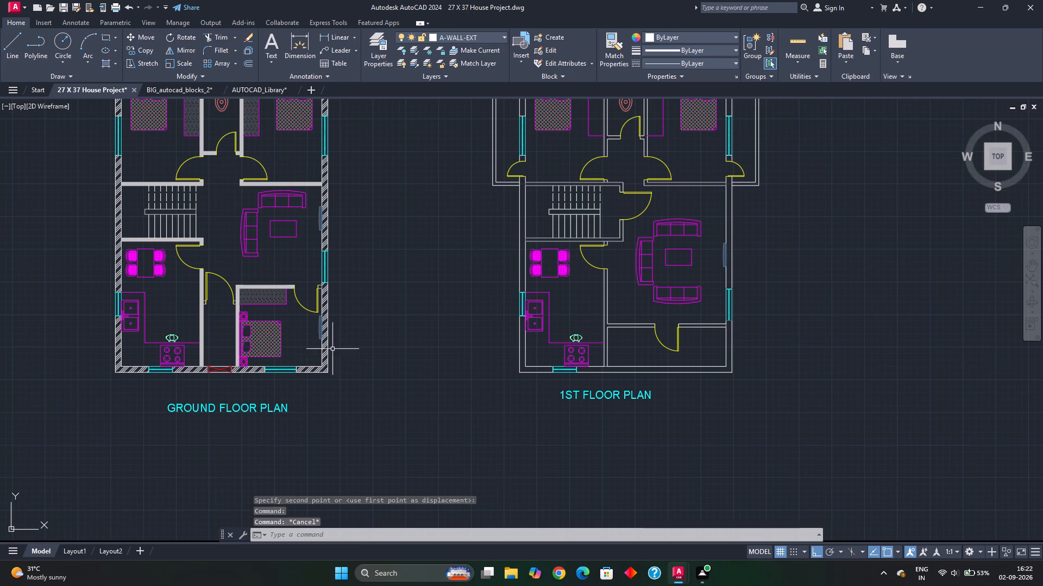
Make A-TEXT the current layer.
{"action": "left_click", "coordinate": [481, 33]}
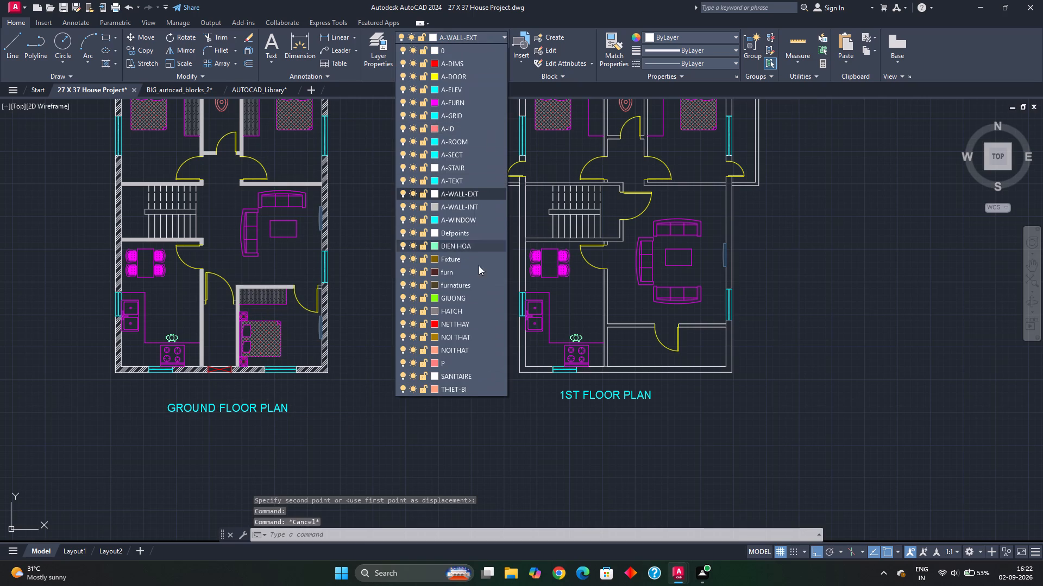
{"action": "left_click", "coordinate": [461, 181]}
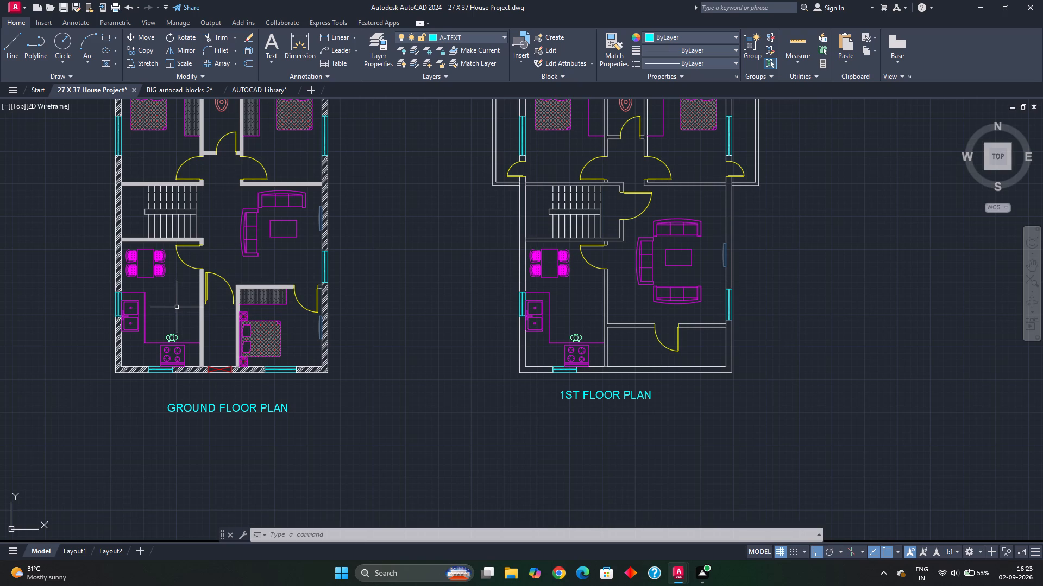
Start a multiline text in the open area of the ground floor kitchen, reading KITCHEN & on one line and DINNING below.
{"action": "left_click", "coordinate": [265, 46]}
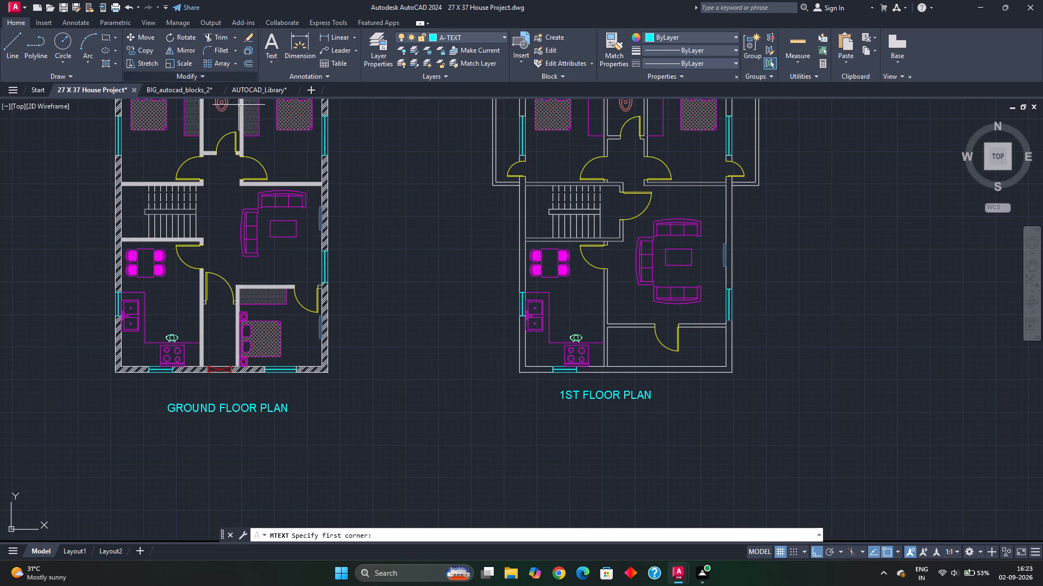
{"action": "middle_click_drag", "start_coordinate": [177, 307], "coordinate": [370, 296]}
{"action": "scroll", "coordinate": [365, 296], "scroll_direction": "up", "scroll_amount": 3}
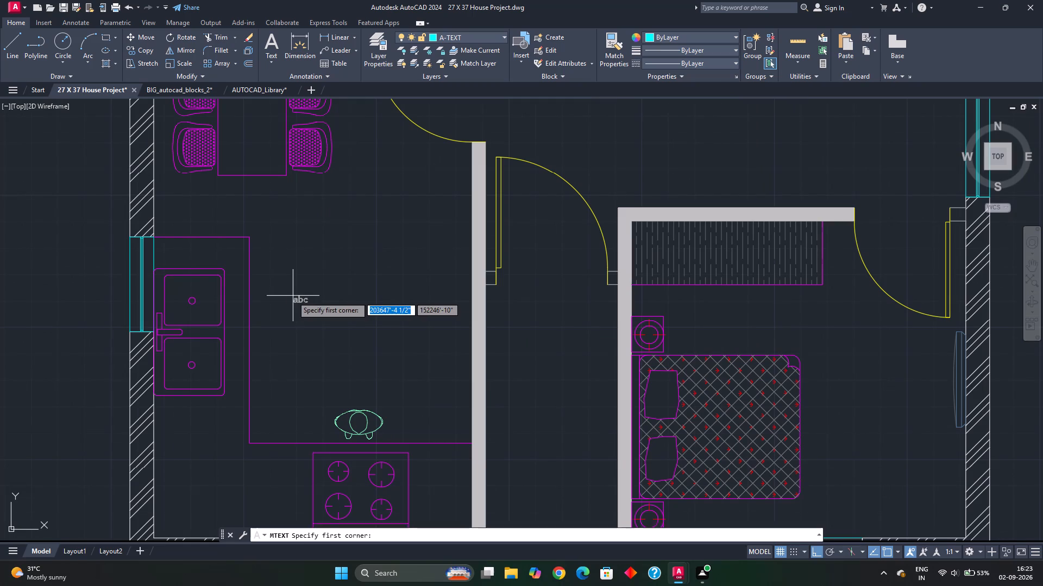
{"action": "left_click", "coordinate": [292, 296]}
{"action": "left_click", "coordinate": [431, 226]}
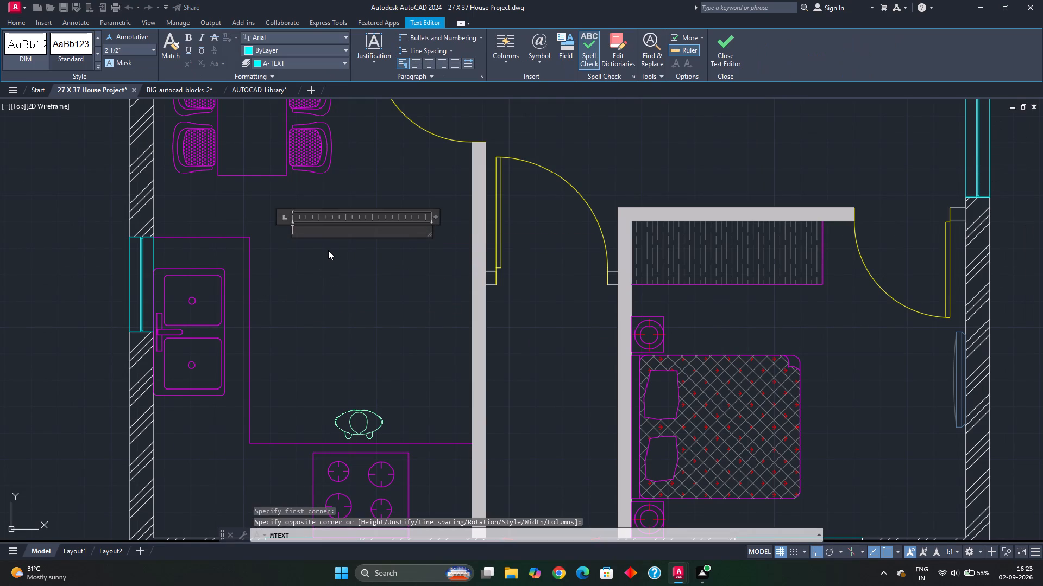
{"action": "type", "text": "kI"}
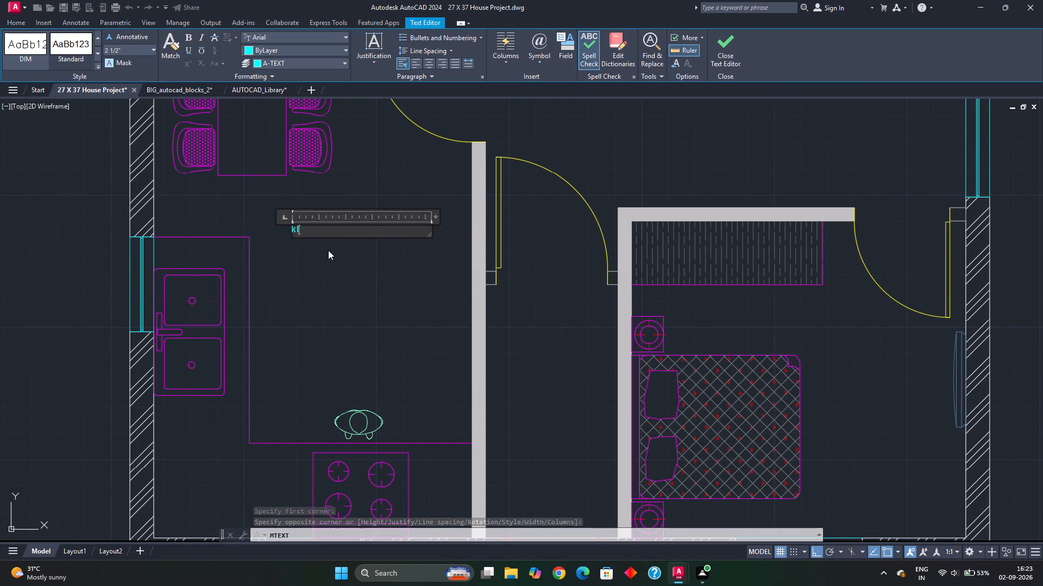
{"action": "key", "text": "BackSpace"}
{"action": "key", "text": "BackSpace"}
{"action": "type", "text": "KI"}
{"action": "type", "text": "TCHEN"}
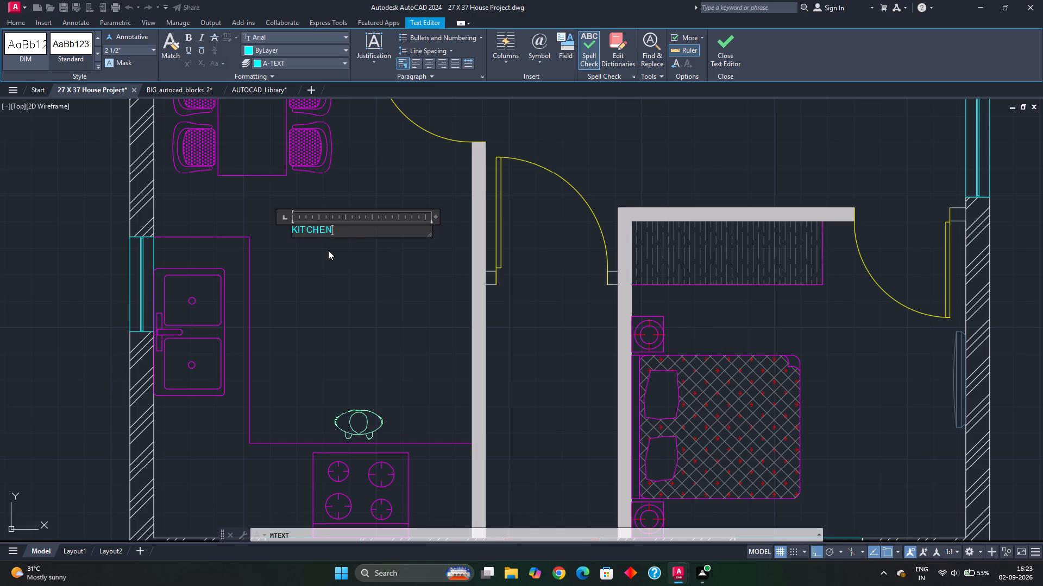
{"action": "key", "text": "Return"}
{"action": "key", "text": "backslash"}
{"action": "key", "text": "BackSpace"}
{"action": "key", "text": "BackSpace"}
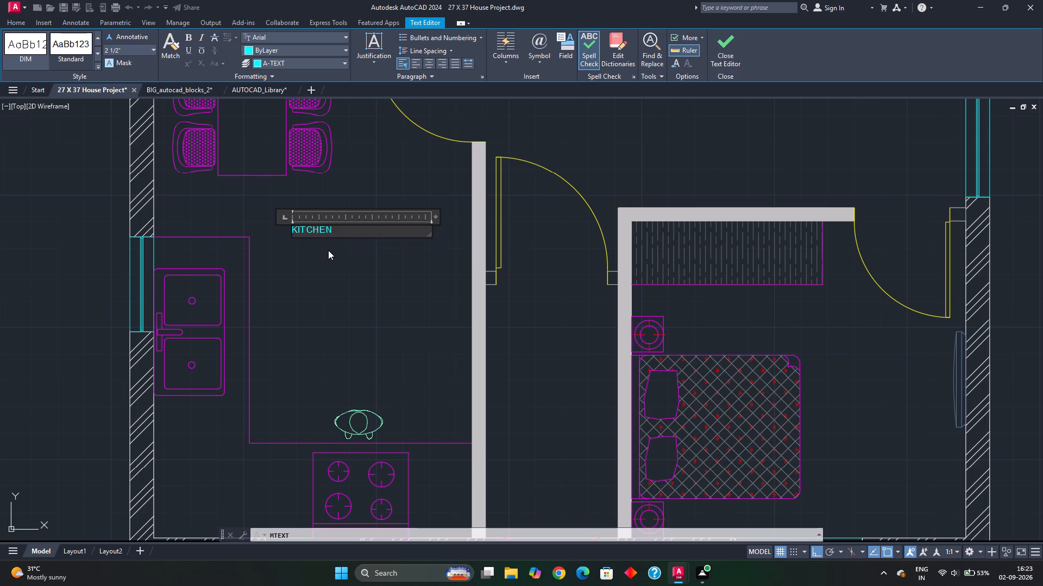
{"action": "key", "text": "space"}
{"action": "key", "text": "shift+ampersand"}
{"action": "key", "text": "Return"}
{"action": "type", "text": "DIN"}
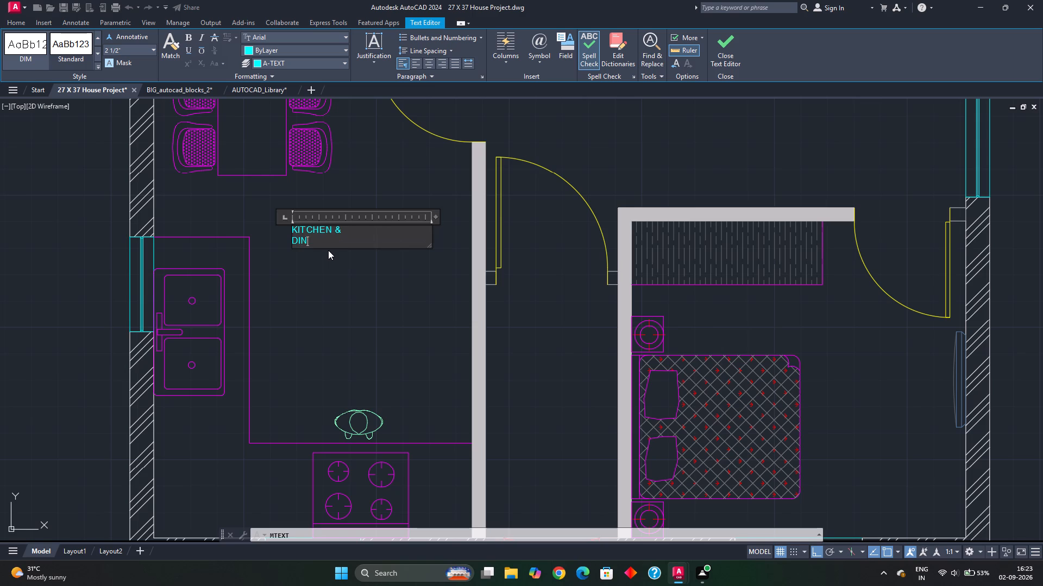
{"action": "type", "text": "NI"}
{"action": "type", "text": "NG"}
{"action": "key", "text": "Return"}
Add the room size 10' X 16' as the third line of the kitchen label and finish the text.
{"action": "type", "text": "10'"}
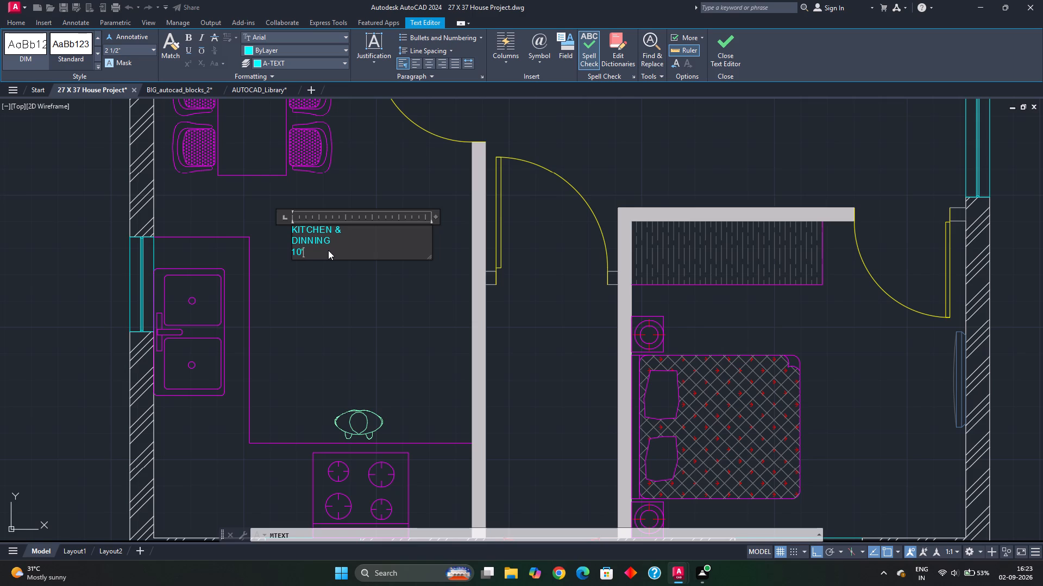
{"action": "key", "text": "space"}
{"action": "key", "text": "x"}
{"action": "key", "text": "space"}
{"action": "type", "text": "1+"}
{"action": "key", "text": "BackSpace"}
{"action": "key", "text": "6"}
{"action": "key", "text": "apostrophe"}
{"action": "left_click", "coordinate": [329, 273]}
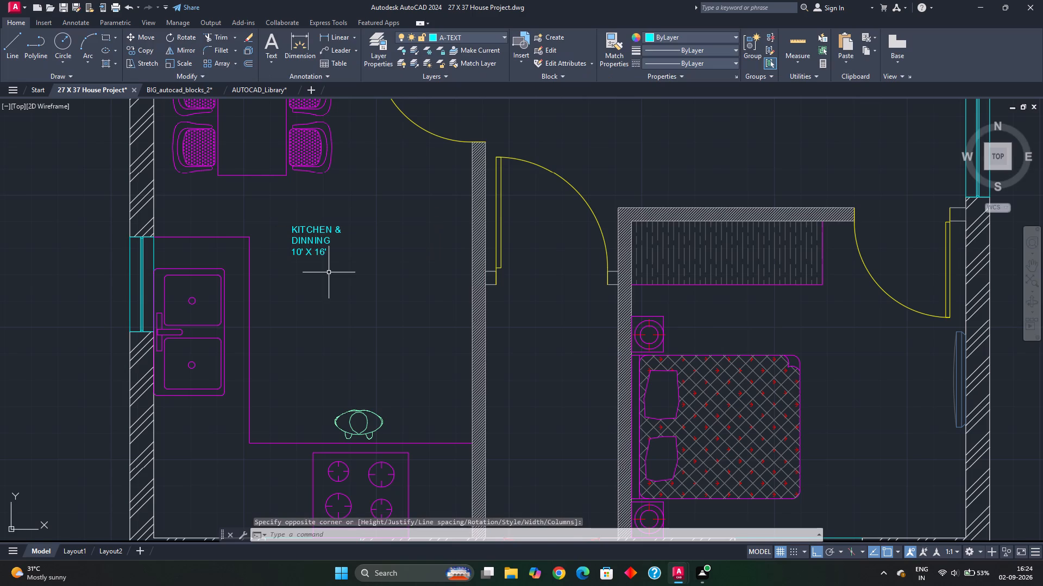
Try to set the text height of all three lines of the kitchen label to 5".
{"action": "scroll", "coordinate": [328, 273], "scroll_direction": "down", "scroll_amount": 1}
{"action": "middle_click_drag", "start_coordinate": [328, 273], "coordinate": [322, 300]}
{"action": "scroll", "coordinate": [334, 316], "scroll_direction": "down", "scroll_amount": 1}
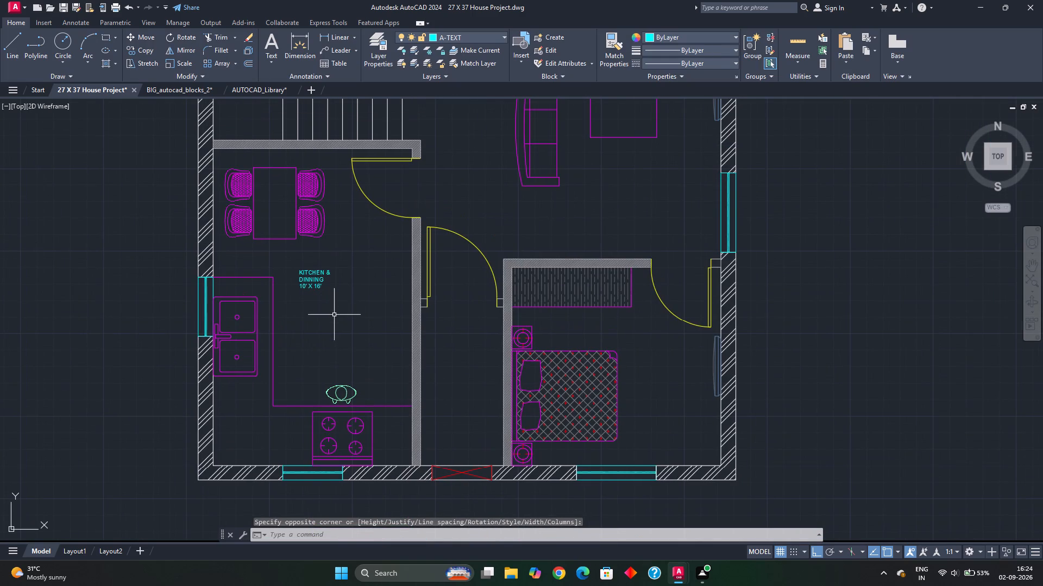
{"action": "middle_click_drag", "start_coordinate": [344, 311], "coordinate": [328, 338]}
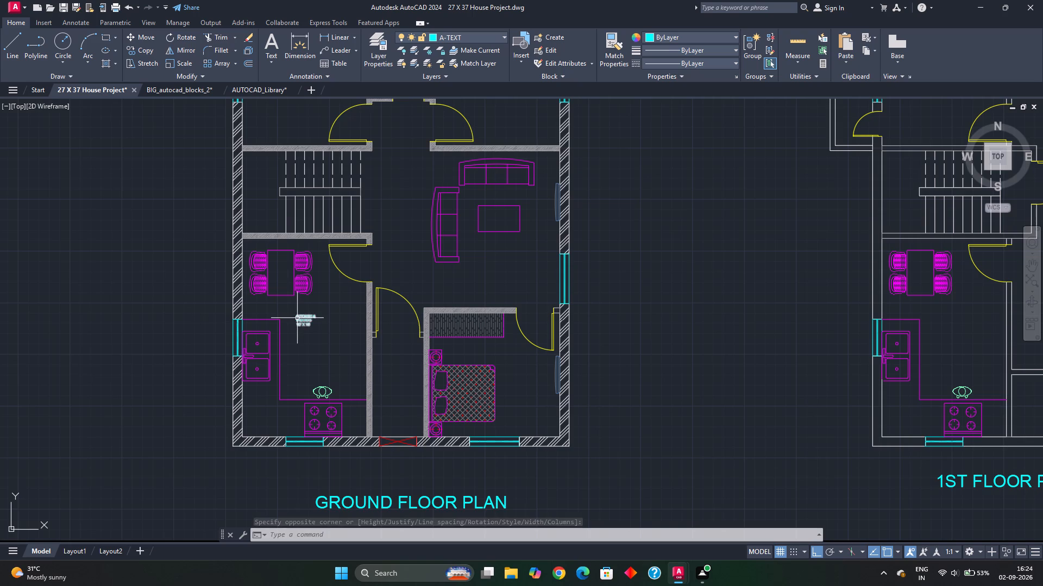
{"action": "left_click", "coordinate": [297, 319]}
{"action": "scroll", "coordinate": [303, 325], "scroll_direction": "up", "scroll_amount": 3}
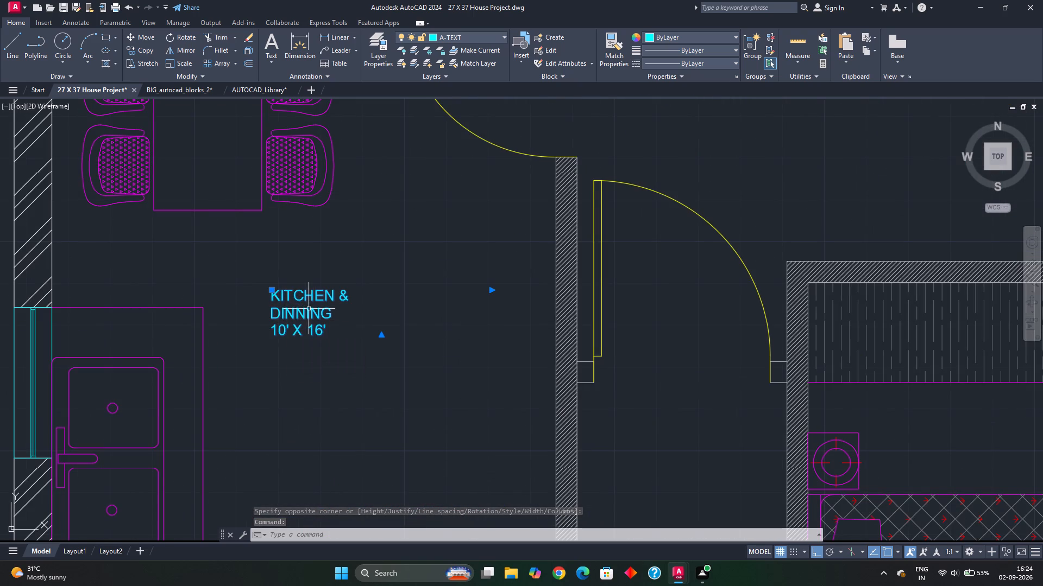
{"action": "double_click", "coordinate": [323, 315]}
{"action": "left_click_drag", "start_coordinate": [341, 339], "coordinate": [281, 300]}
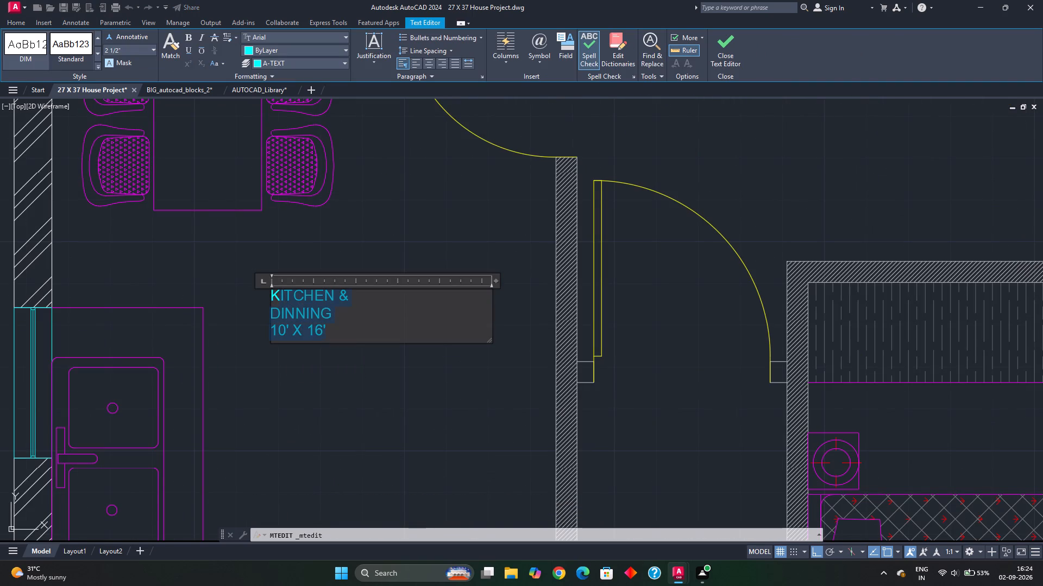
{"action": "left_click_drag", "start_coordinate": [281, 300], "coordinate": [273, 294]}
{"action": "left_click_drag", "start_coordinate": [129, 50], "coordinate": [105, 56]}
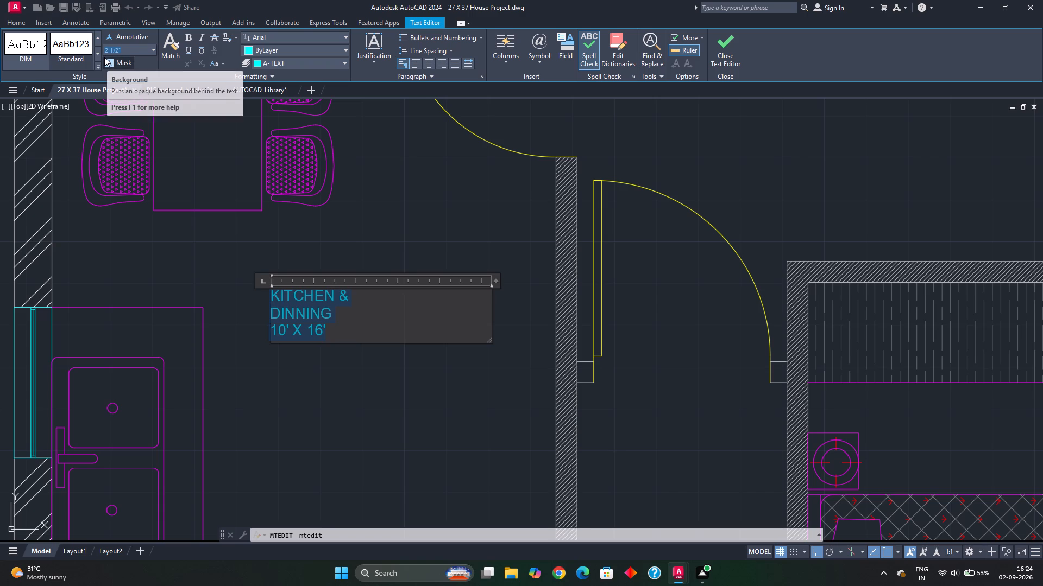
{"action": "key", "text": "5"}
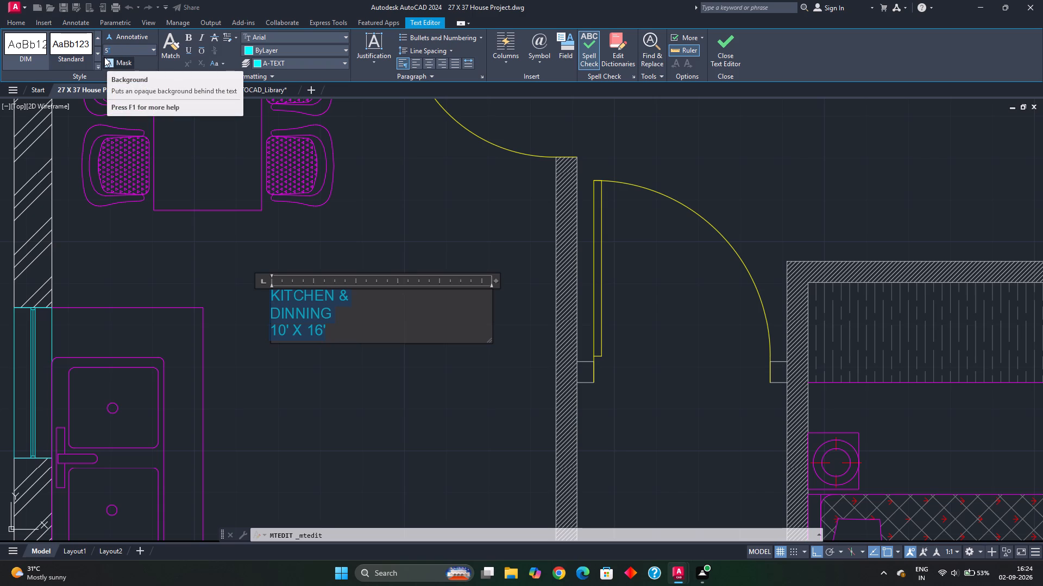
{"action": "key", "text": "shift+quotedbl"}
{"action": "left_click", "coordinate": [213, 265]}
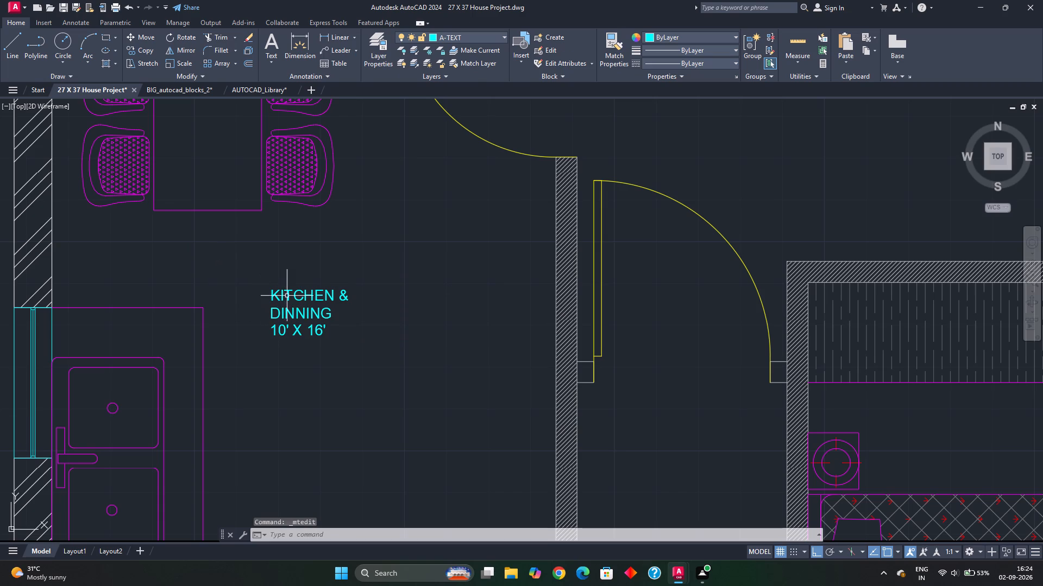
Set the text height of all three lines of the ground floor kitchen label to 5".
{"action": "double_click", "coordinate": [282, 295]}
{"action": "left_click_drag", "start_coordinate": [336, 337], "coordinate": [255, 290]}
{"action": "left_click_drag", "start_coordinate": [129, 49], "coordinate": [88, 58]}
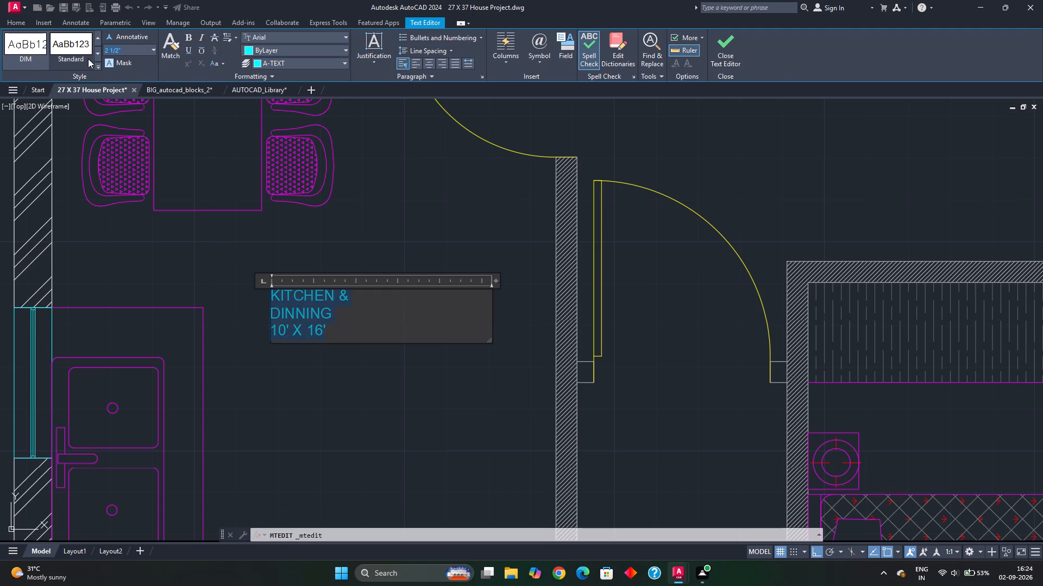
{"action": "type", "text": "5\""}
{"action": "key", "text": "Return"}
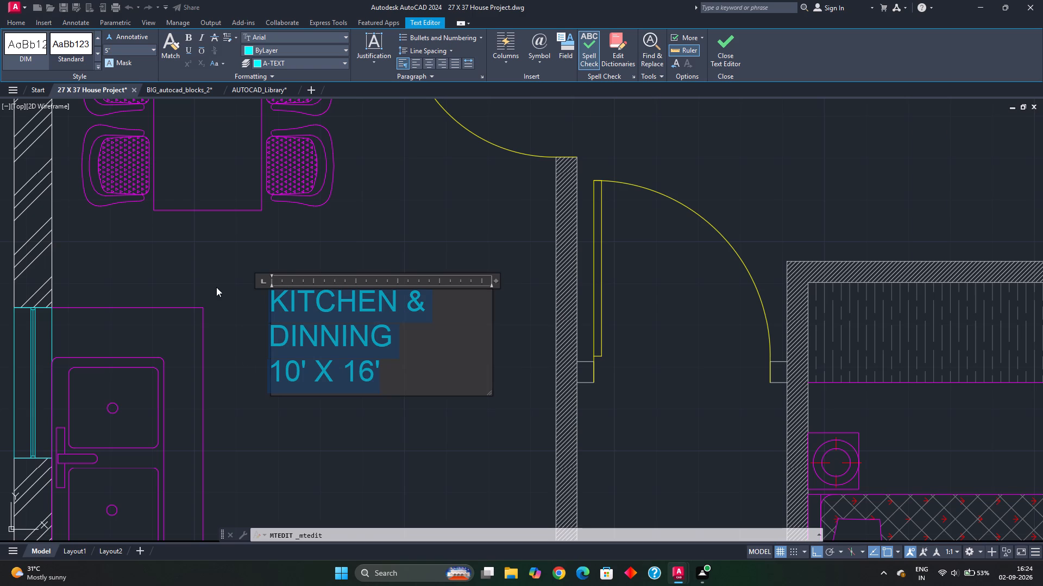
{"action": "scroll", "coordinate": [216, 288], "scroll_direction": "down", "scroll_amount": 2}
{"action": "left_click", "coordinate": [264, 334]}
{"action": "key", "text": "Escape"}
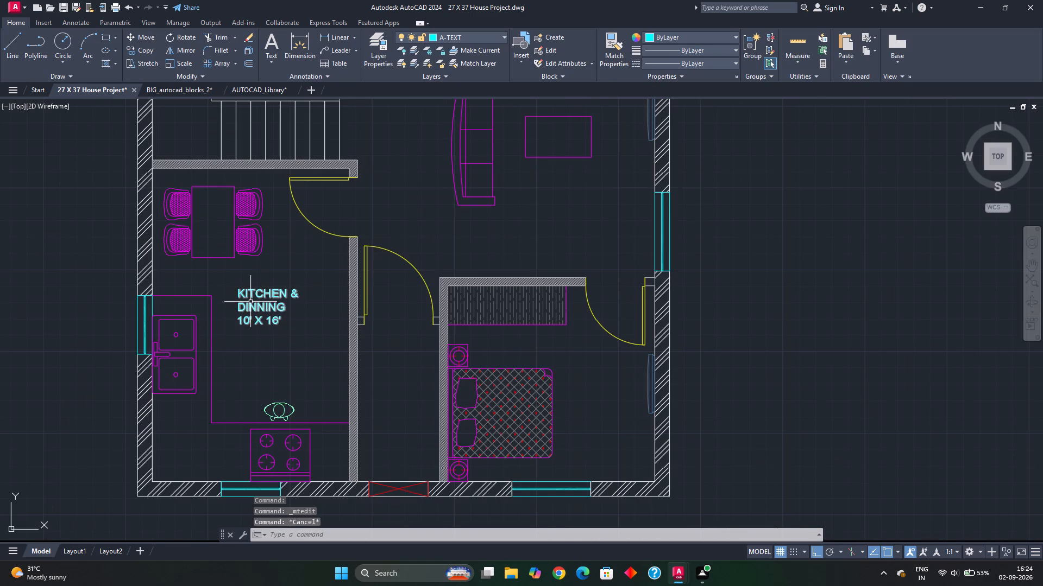
Paste a duplicate of the kitchen label beside the bed in the ground floor bedroom next to the entrance passage.
{"action": "left_click", "coordinate": [250, 302]}
{"action": "key", "text": "ctrl+c"}
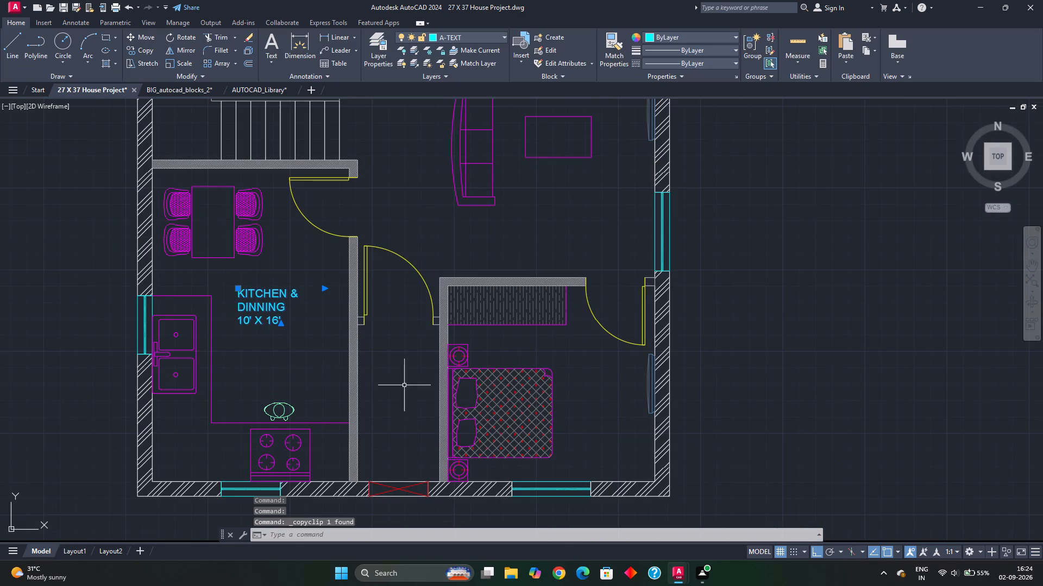
{"action": "key", "text": "ctrl+v"}
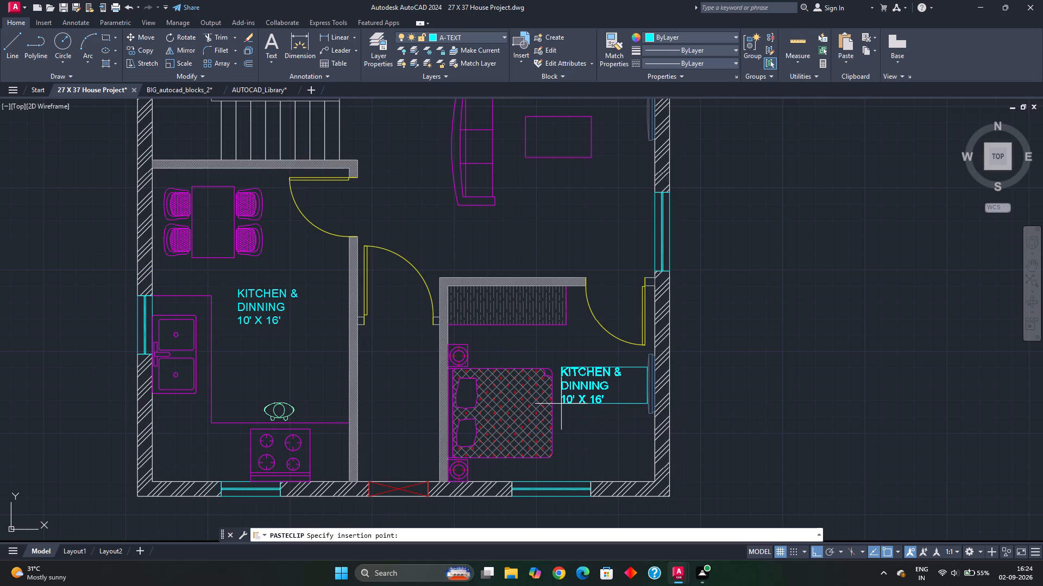
{"action": "left_click", "coordinate": [561, 405]}
With Ortho off, copy the bedroom's pasted label to the living area below the sofas and to the upper-right bedroom of the ground floor.
{"action": "middle_click_drag", "start_coordinate": [567, 364], "coordinate": [556, 433], "text": "ctrl"}
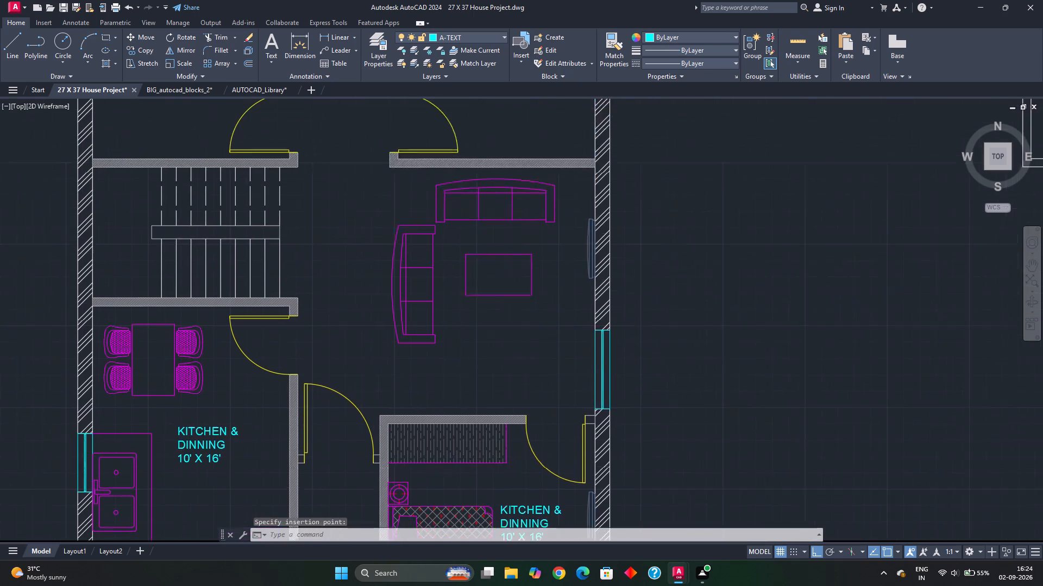
{"action": "middle_click_drag", "start_coordinate": [556, 433], "coordinate": [556, 445], "text": "ctrl"}
{"action": "scroll", "coordinate": [537, 408], "scroll_direction": "down", "scroll_amount": 2}
{"action": "middle_click_drag", "start_coordinate": [523, 415], "coordinate": [520, 370]}
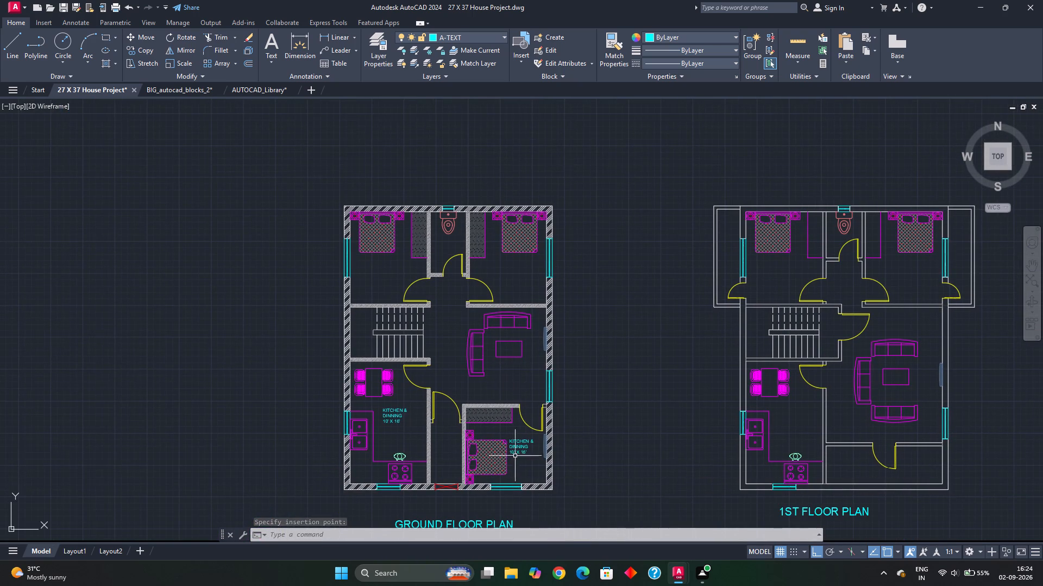
{"action": "left_click", "coordinate": [517, 448]}
{"action": "left_click", "coordinate": [135, 47]}
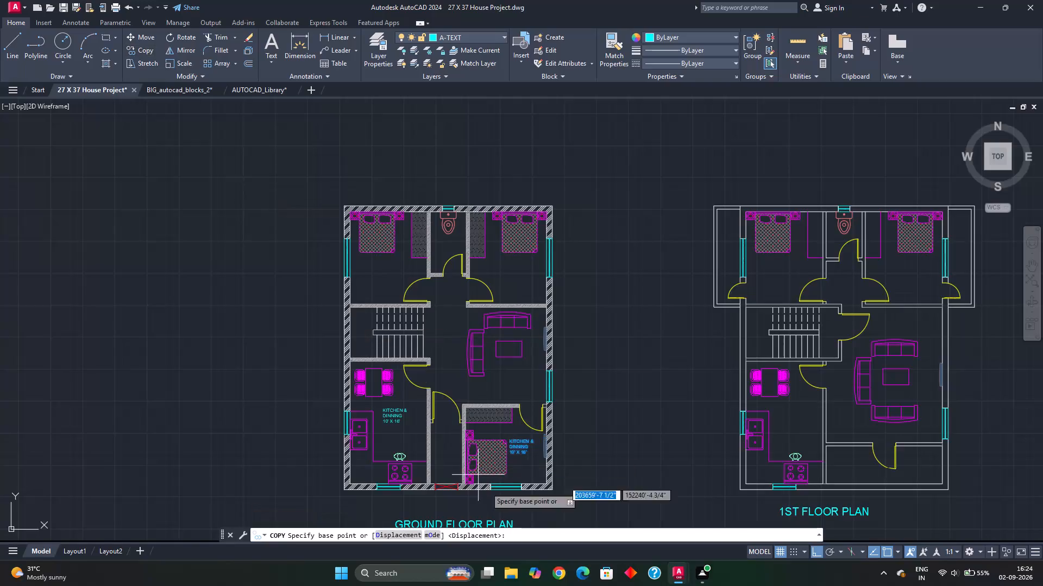
{"action": "left_click", "coordinate": [513, 456]}
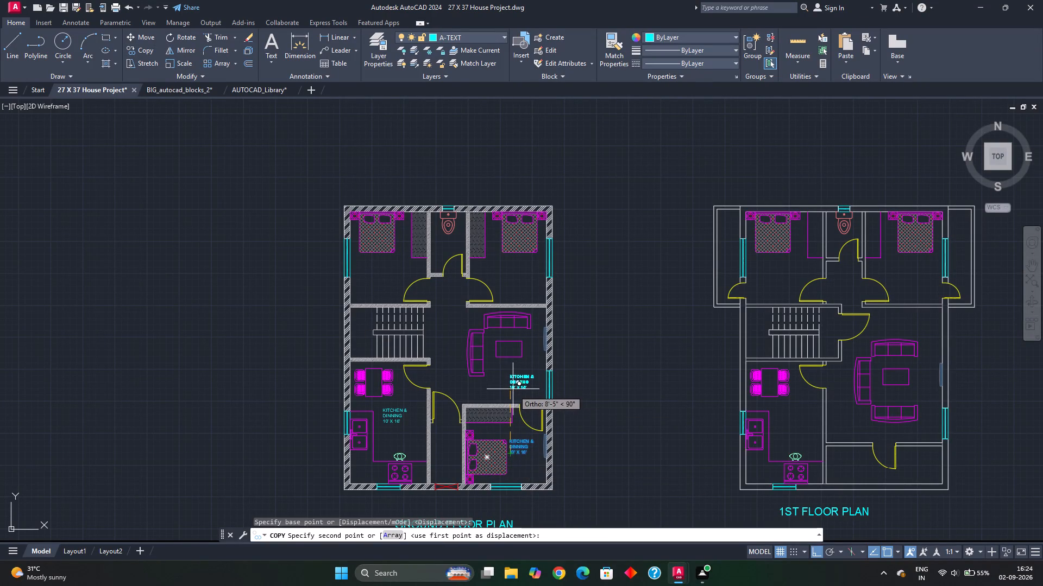
{"action": "left_click", "coordinate": [810, 555]}
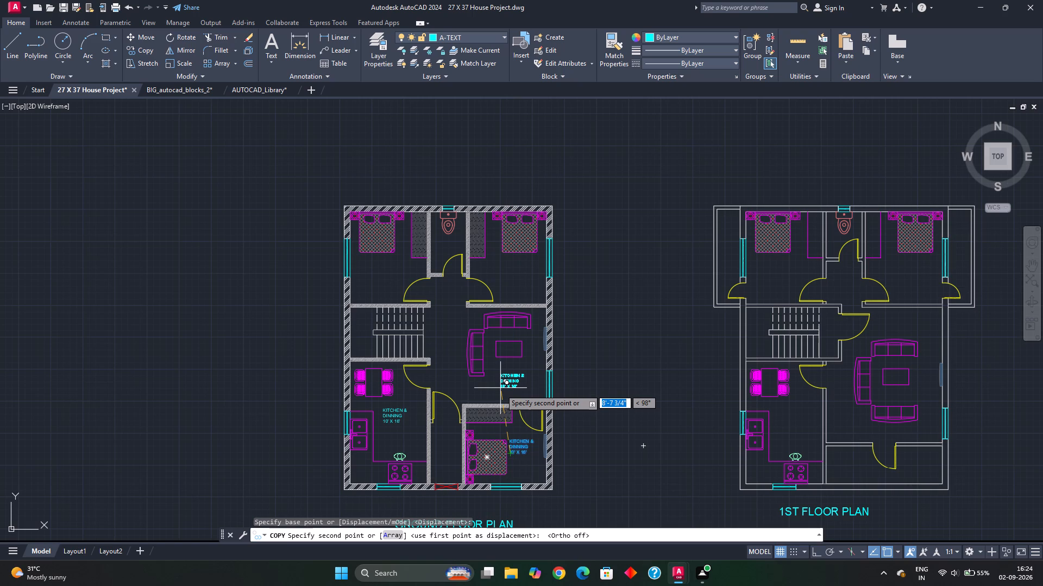
{"action": "left_click", "coordinate": [499, 385]}
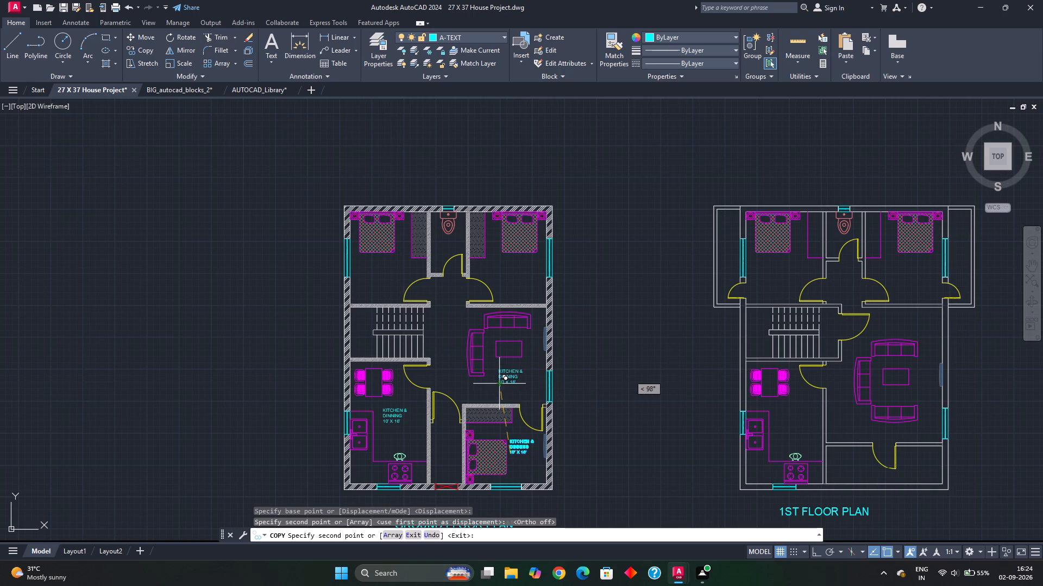
{"action": "left_click", "coordinate": [506, 284]}
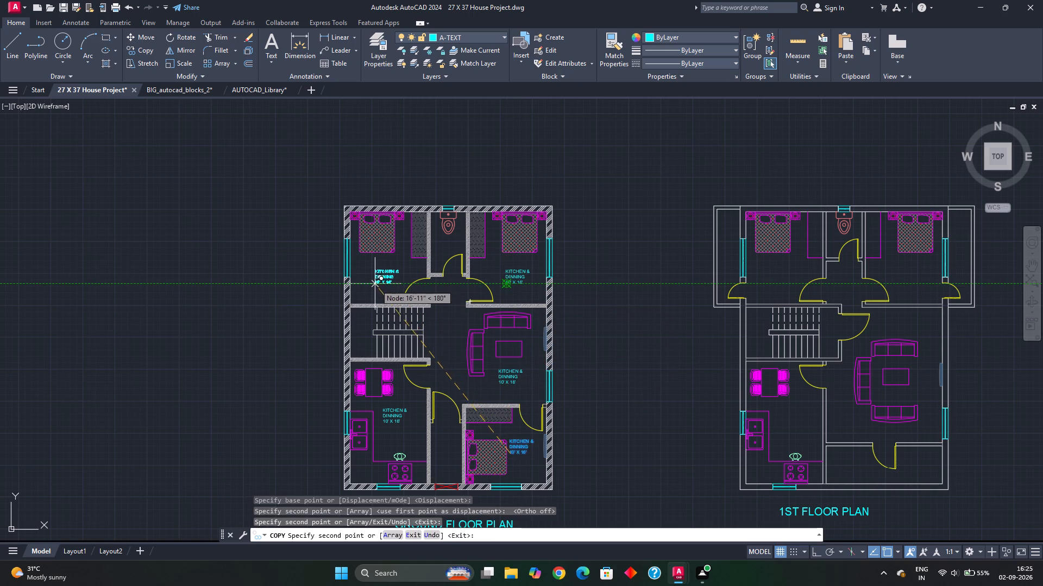
Place copies of the KITCHEN & DINNING label in the ground floor's upper-left bedroom and in the toilet.
{"action": "left_click", "coordinate": [369, 284]}
{"action": "scroll", "coordinate": [433, 260], "scroll_direction": "up", "scroll_amount": 3}
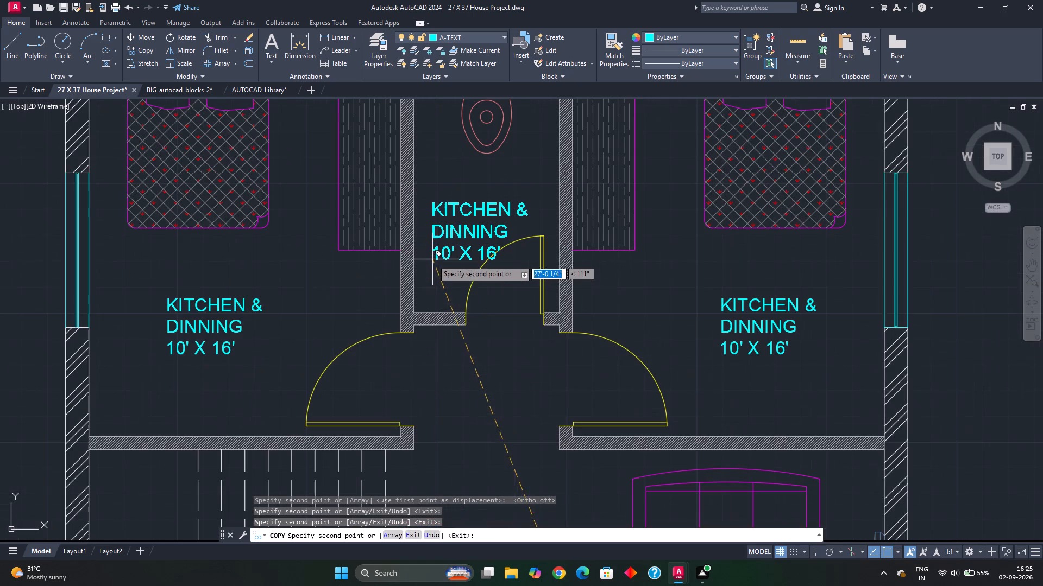
{"action": "left_click", "coordinate": [436, 237]}
{"action": "scroll", "coordinate": [483, 319], "scroll_direction": "down", "scroll_amount": 2}
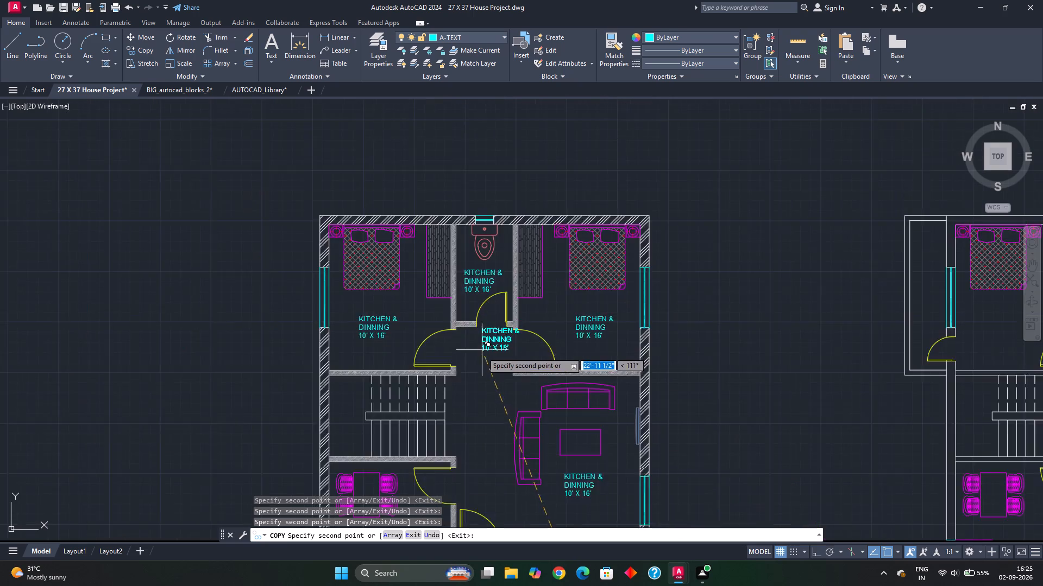
Place further copies of the label in the ground floor's entrance passage and beside the lower bedroom's wardrobe.
{"action": "scroll", "coordinate": [482, 355], "scroll_direction": "down", "scroll_amount": 1}
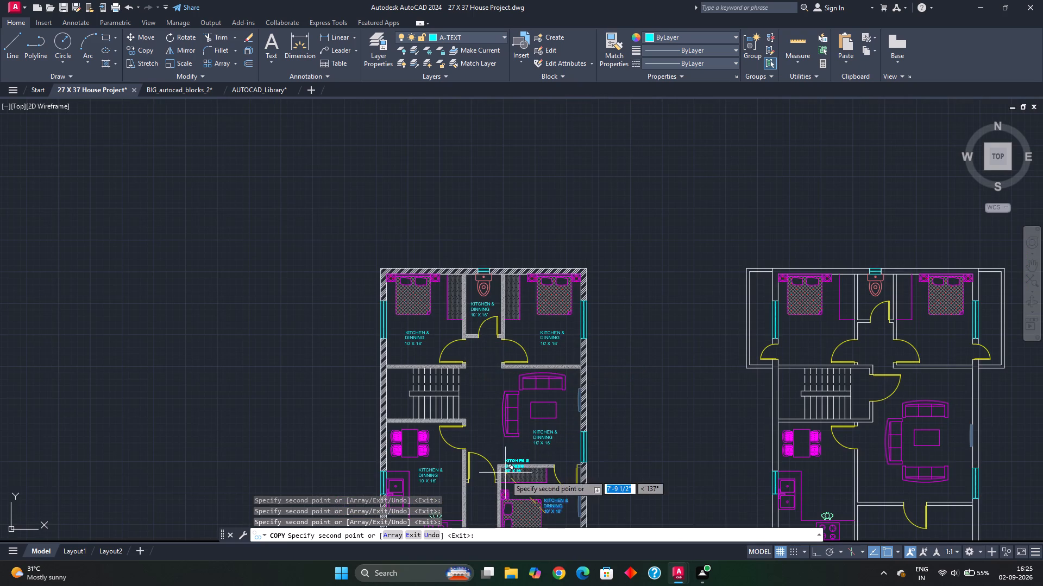
{"action": "middle_click_drag", "start_coordinate": [505, 475], "coordinate": [499, 300]}
{"action": "scroll", "coordinate": [470, 358], "scroll_direction": "up", "scroll_amount": 2}
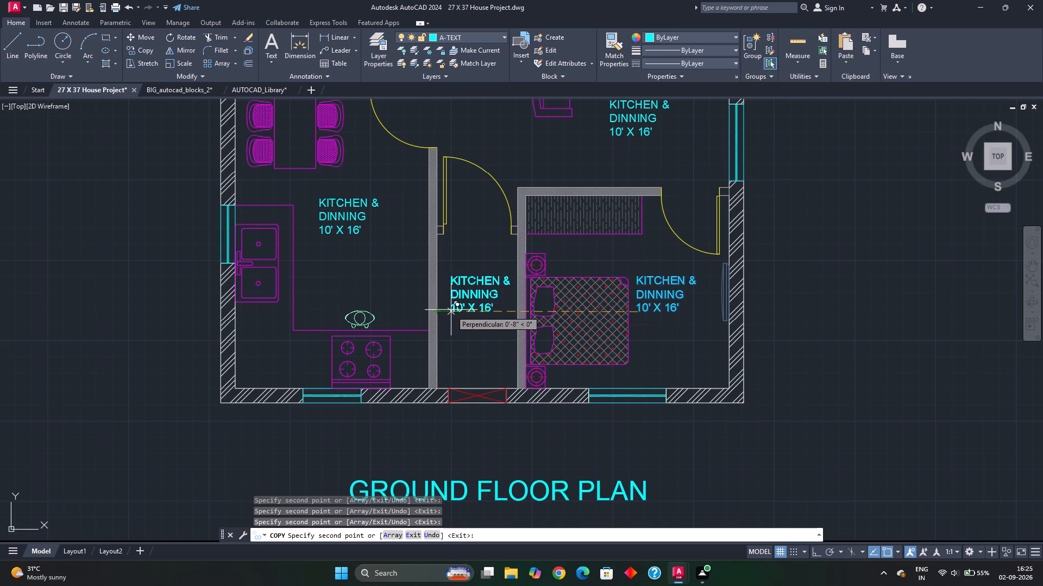
{"action": "left_click", "coordinate": [451, 310]}
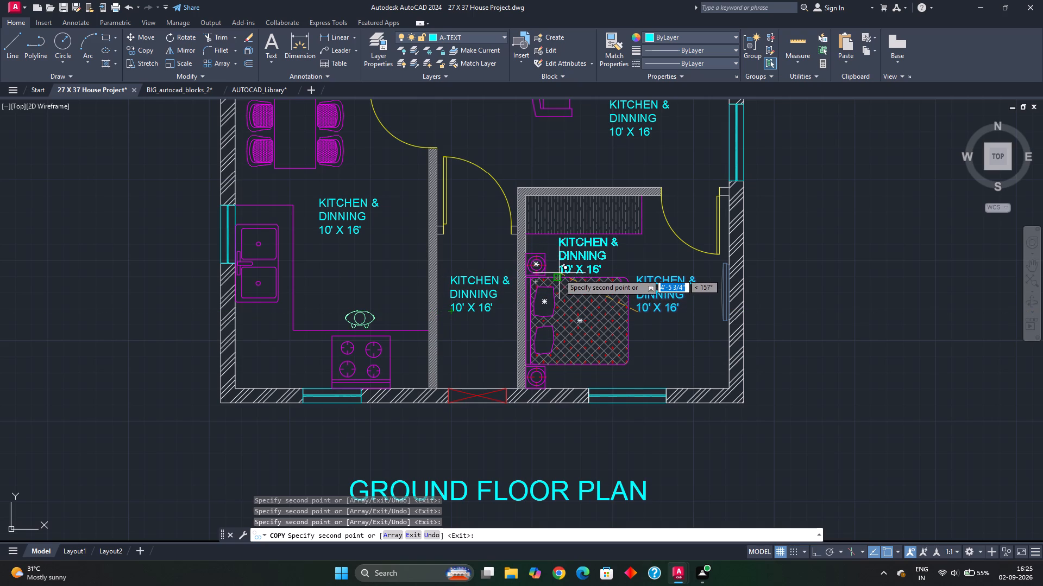
{"action": "left_click", "coordinate": [559, 273]}
Place copies of the label beside the wardrobes of the two upper bedrooms and finish copying.
{"action": "middle_click_drag", "start_coordinate": [554, 205], "coordinate": [564, 407]}
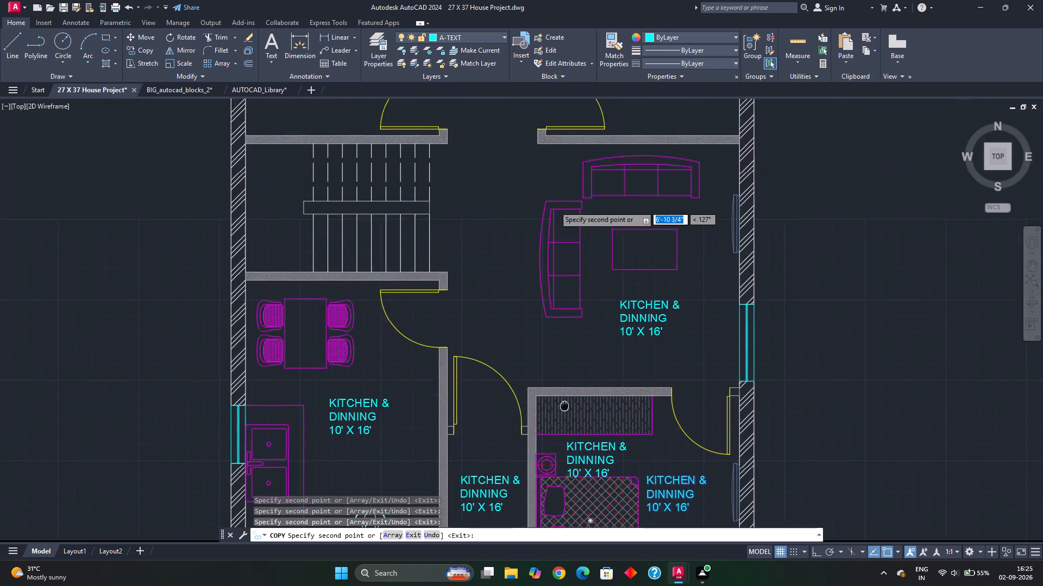
{"action": "middle_click_drag", "start_coordinate": [564, 407], "coordinate": [559, 466]}
{"action": "middle_click_drag", "start_coordinate": [538, 281], "coordinate": [502, 486]}
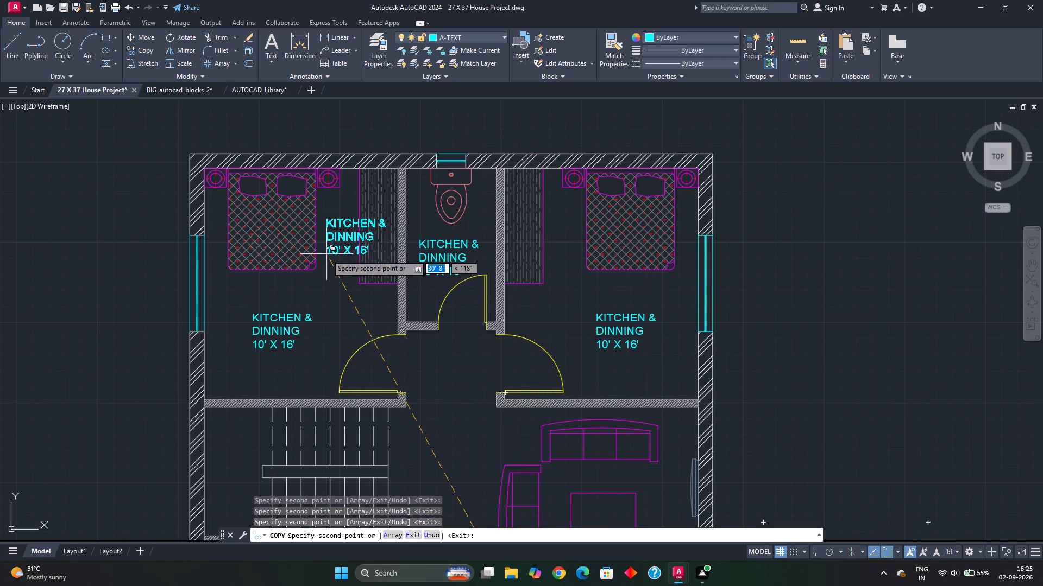
{"action": "left_click", "coordinate": [325, 253]}
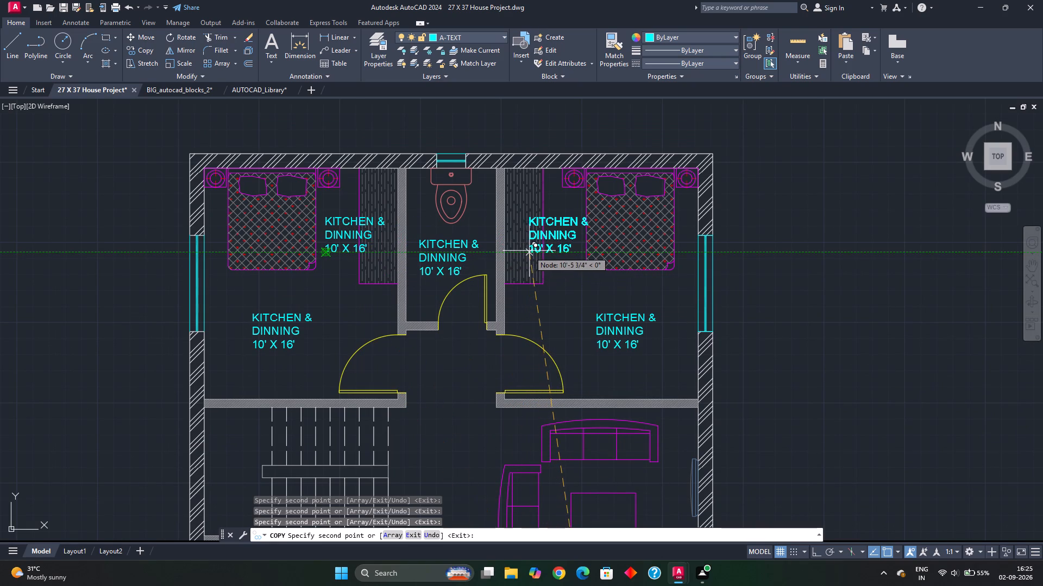
{"action": "left_click", "coordinate": [529, 251]}
{"action": "key", "text": "Escape"}
{"action": "key", "text": "Escape"}
{"action": "key", "text": "Escape"}
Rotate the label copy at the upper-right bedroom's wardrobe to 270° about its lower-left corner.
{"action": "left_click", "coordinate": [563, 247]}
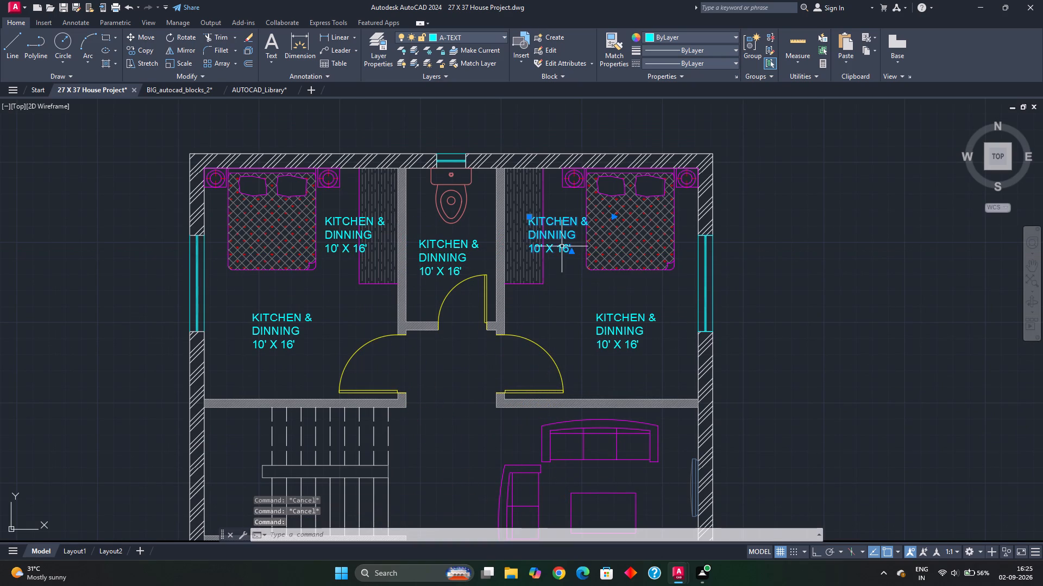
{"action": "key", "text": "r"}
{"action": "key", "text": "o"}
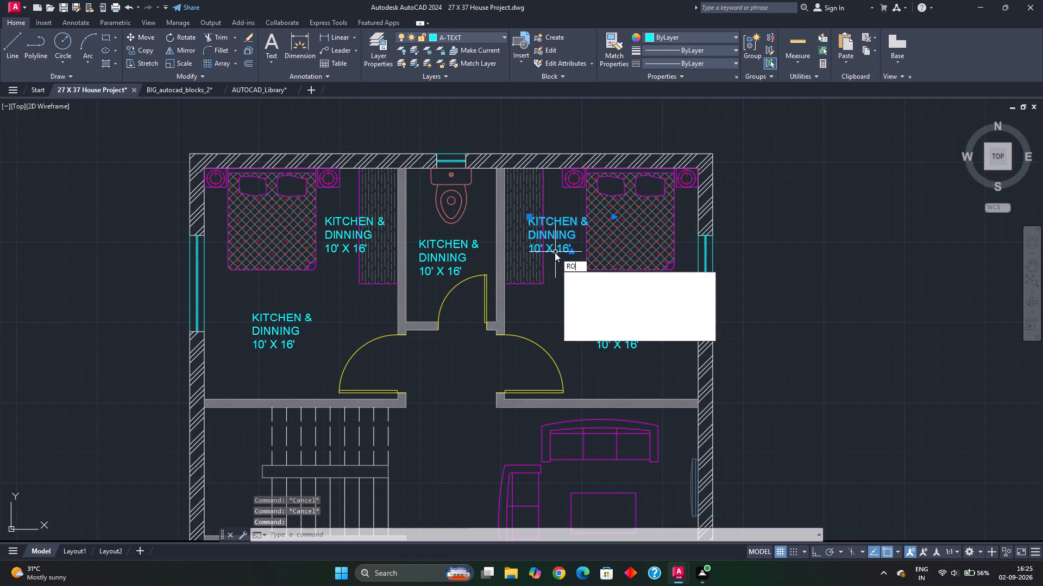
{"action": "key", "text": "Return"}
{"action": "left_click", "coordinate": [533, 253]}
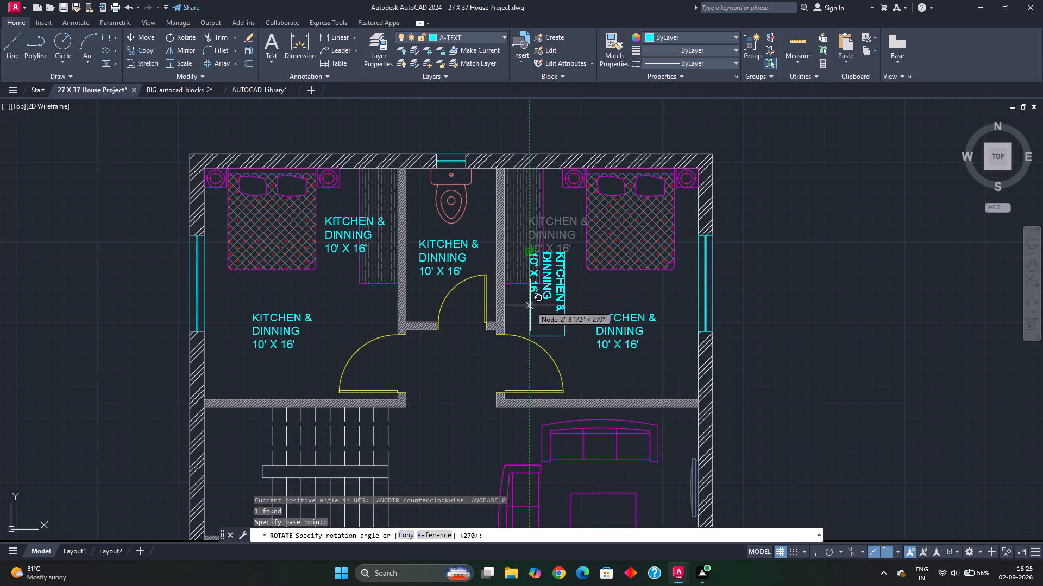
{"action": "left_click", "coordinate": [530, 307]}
Rotate the label copy beside the upper-left bedroom's wardrobe about its lower-left corner so it reads vertically upward.
{"action": "left_click", "coordinate": [351, 239]}
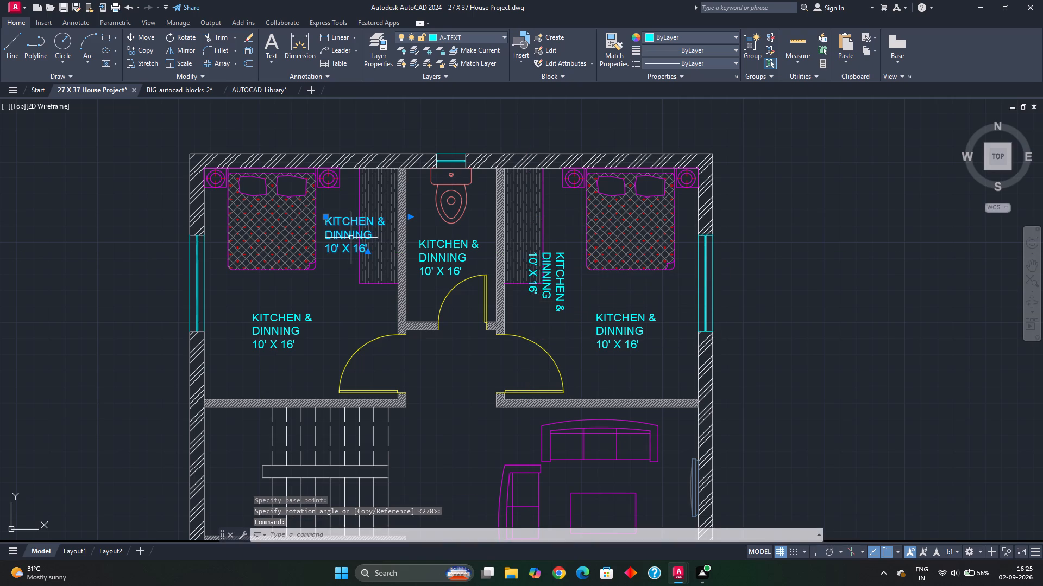
{"action": "type", "text": "RO"}
{"action": "key", "text": "Return"}
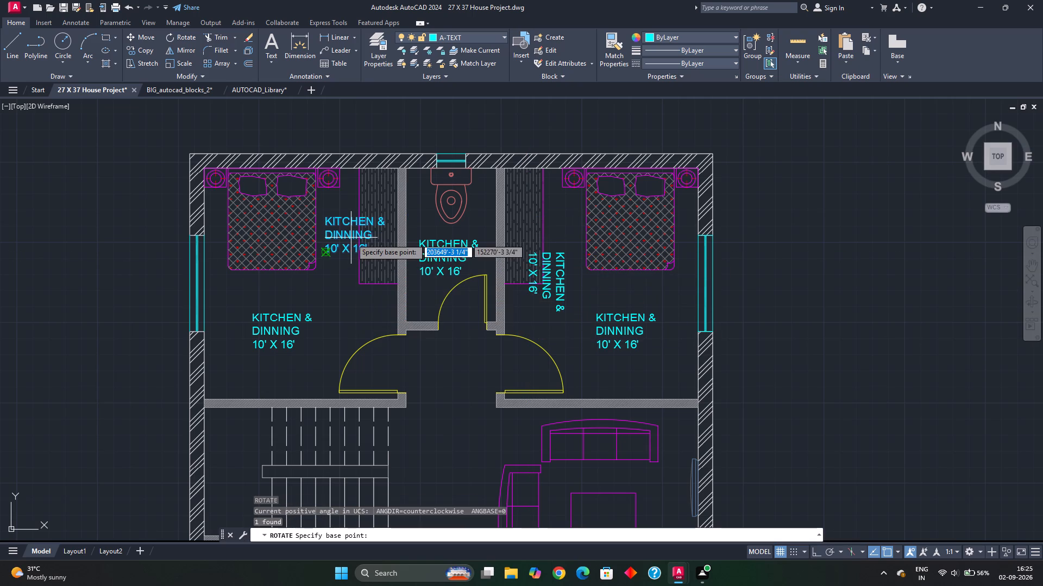
{"action": "left_click", "coordinate": [331, 254]}
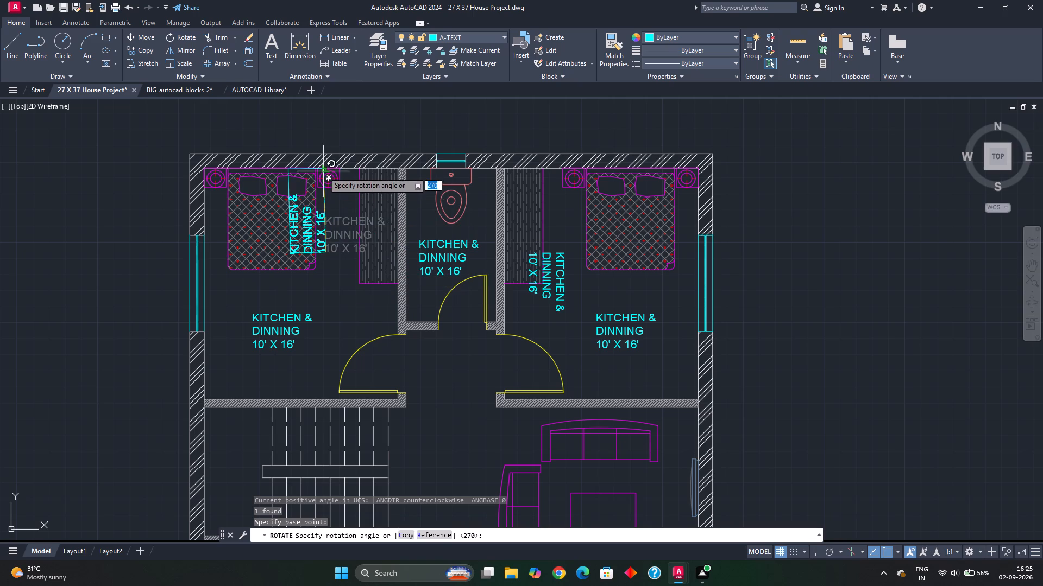
{"action": "left_click", "coordinate": [326, 134]}
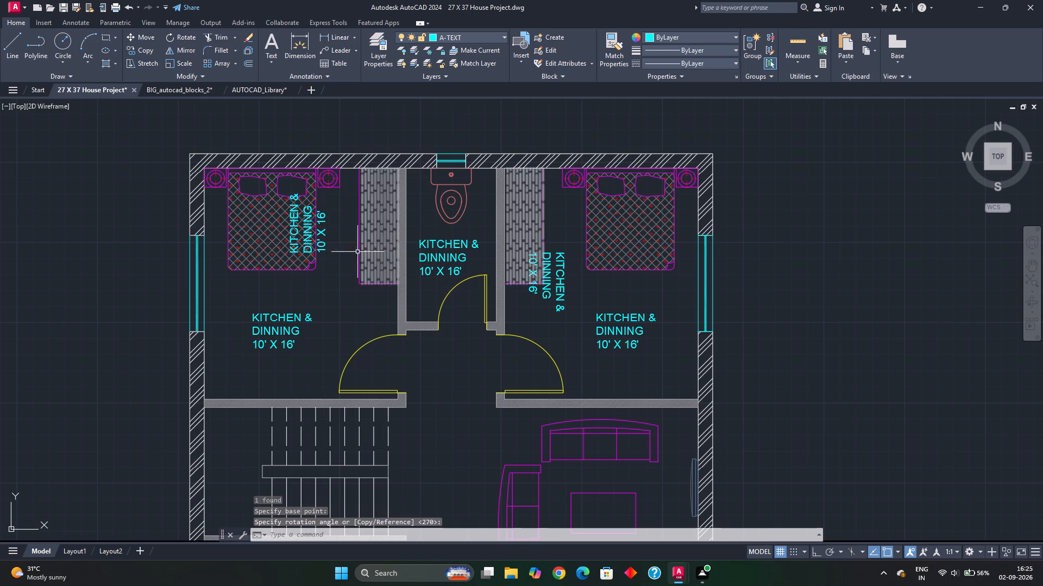
Replace the entire text of the upward-reading label in the upper-left bedroom with WARDROBE.
{"action": "left_click", "coordinate": [317, 237]}
{"action": "double_click", "coordinate": [323, 243]}
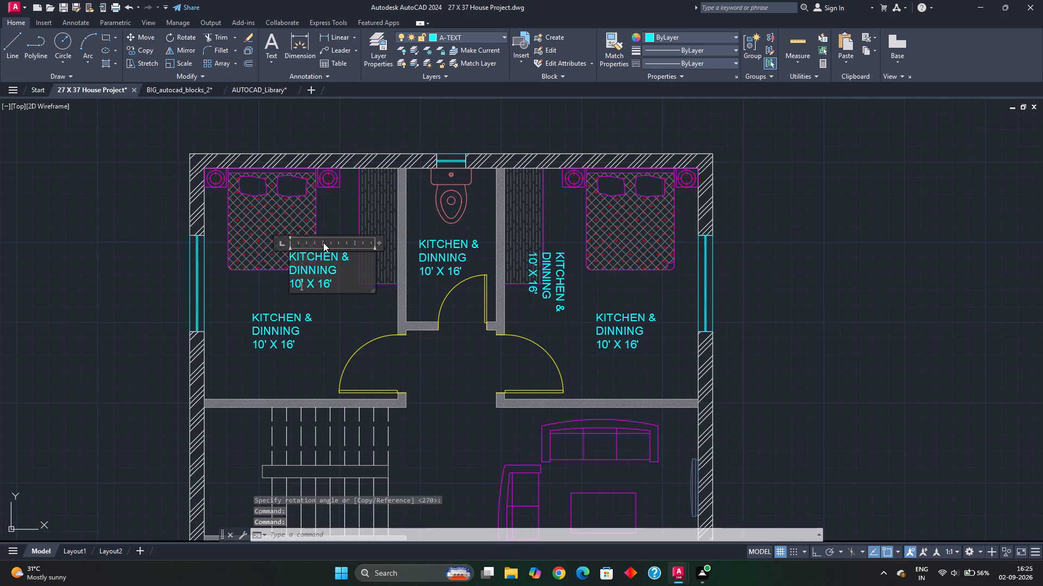
{"action": "key", "text": "BackSpace"}
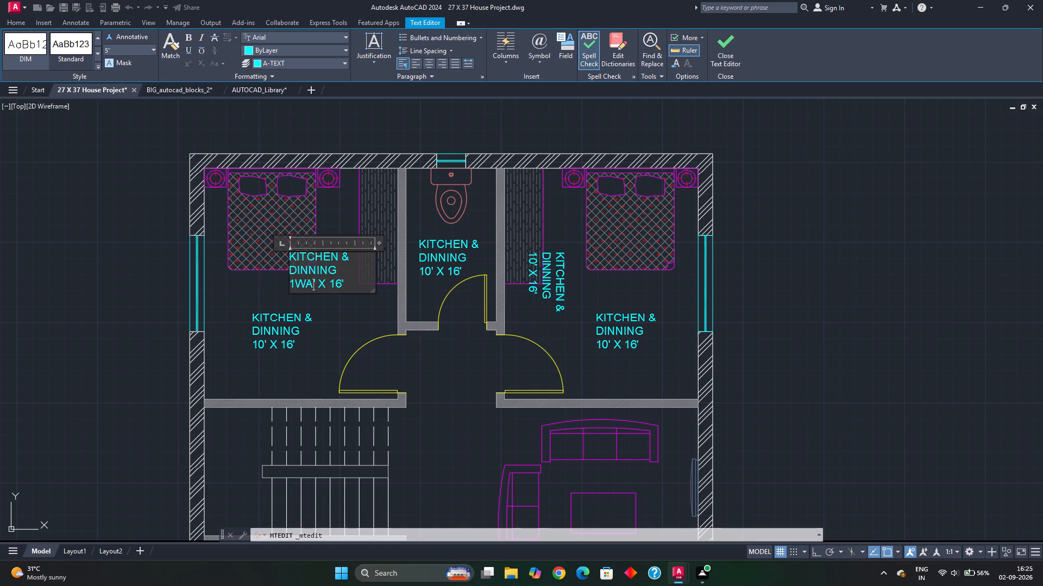
{"action": "left_click_drag", "start_coordinate": [360, 283], "coordinate": [360, 284]}
{"action": "left_click_drag", "start_coordinate": [360, 284], "coordinate": [277, 256]}
{"action": "type", "text": "WA"}
{"action": "key", "text": "r"}
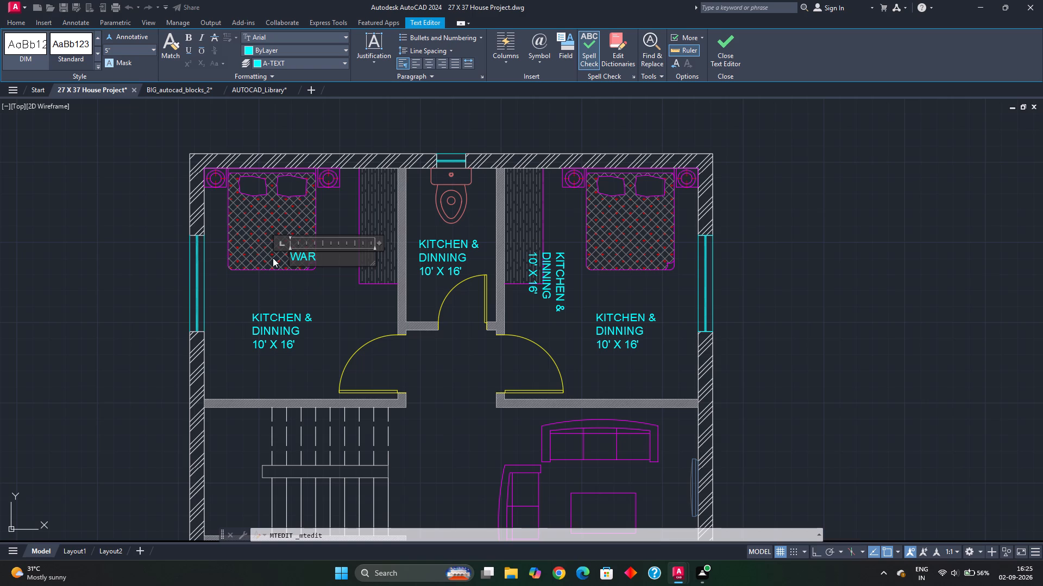
{"action": "type", "text": "DRO"}
{"action": "type", "text": "BE"}
{"action": "key", "text": "Return"}
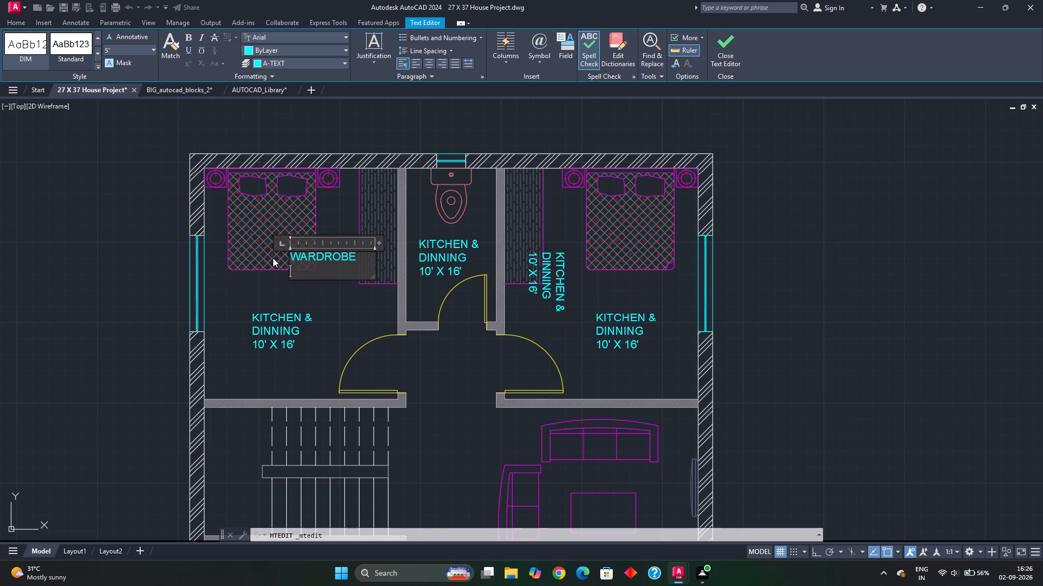
{"action": "key", "text": "BackSpace"}
{"action": "left_click", "coordinate": [323, 288]}
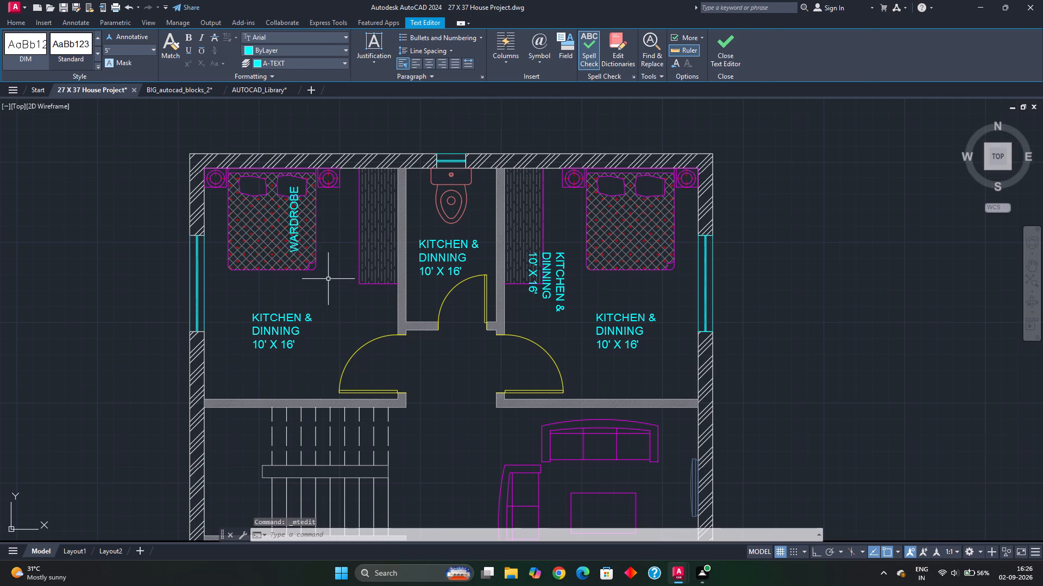
Move the WARDROBE label from the bed onto the hatched wardrobe of the upper-left bedroom.
{"action": "left_click", "coordinate": [292, 215]}
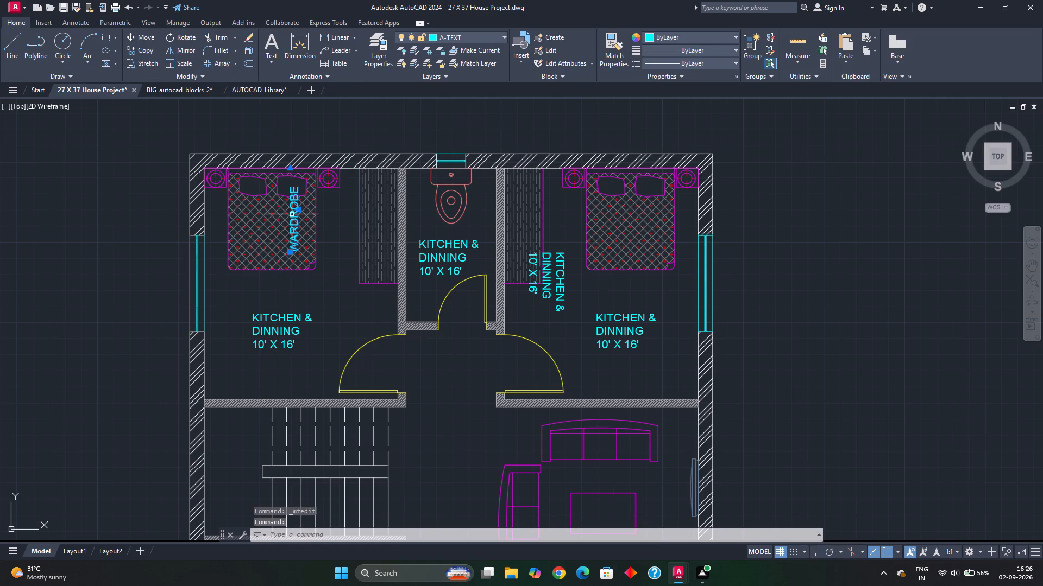
{"action": "key", "text": "m"}
{"action": "key", "text": "Return"}
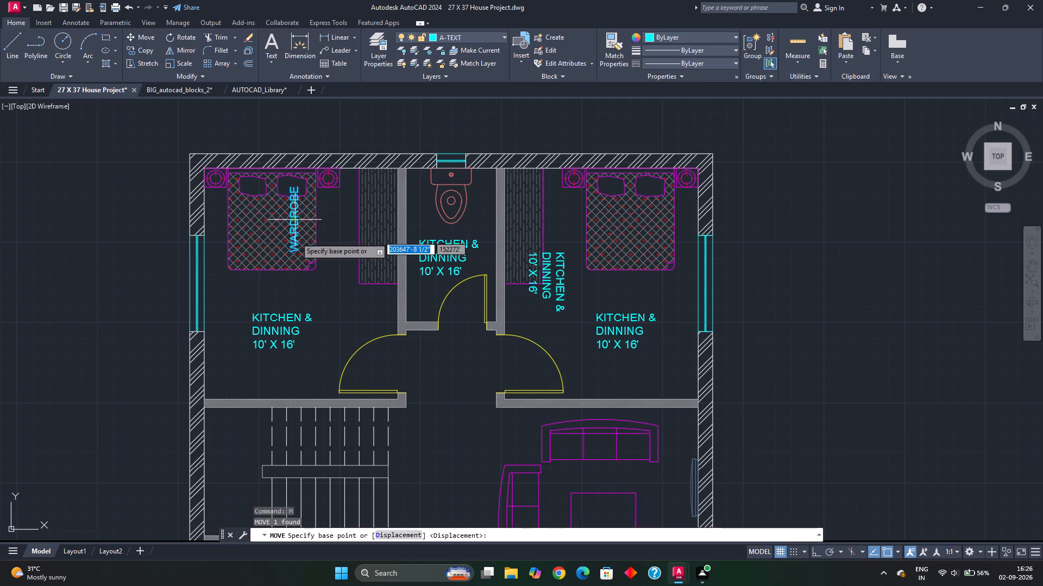
{"action": "left_click", "coordinate": [297, 250]}
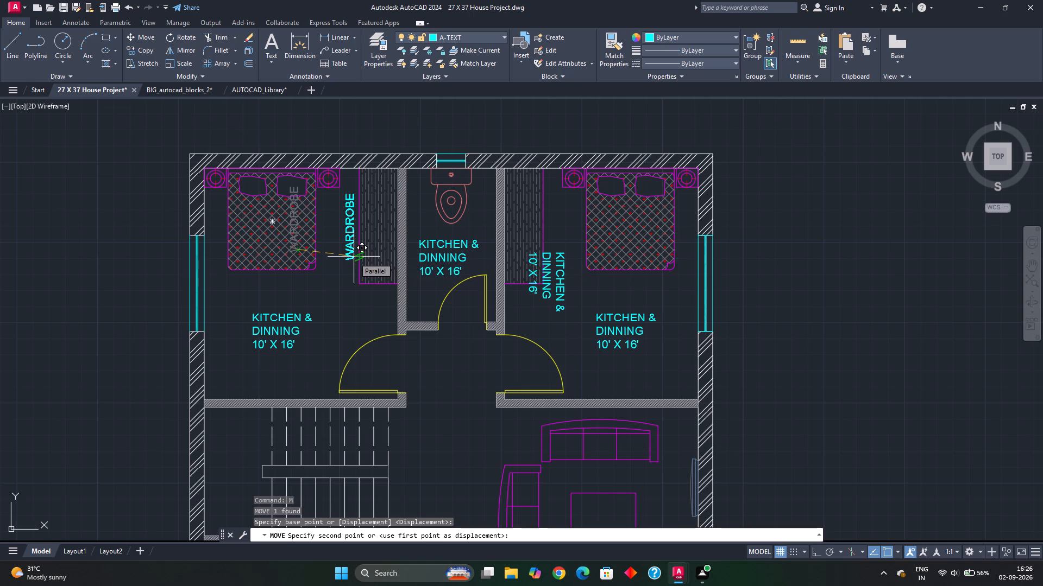
{"action": "left_click", "coordinate": [381, 260]}
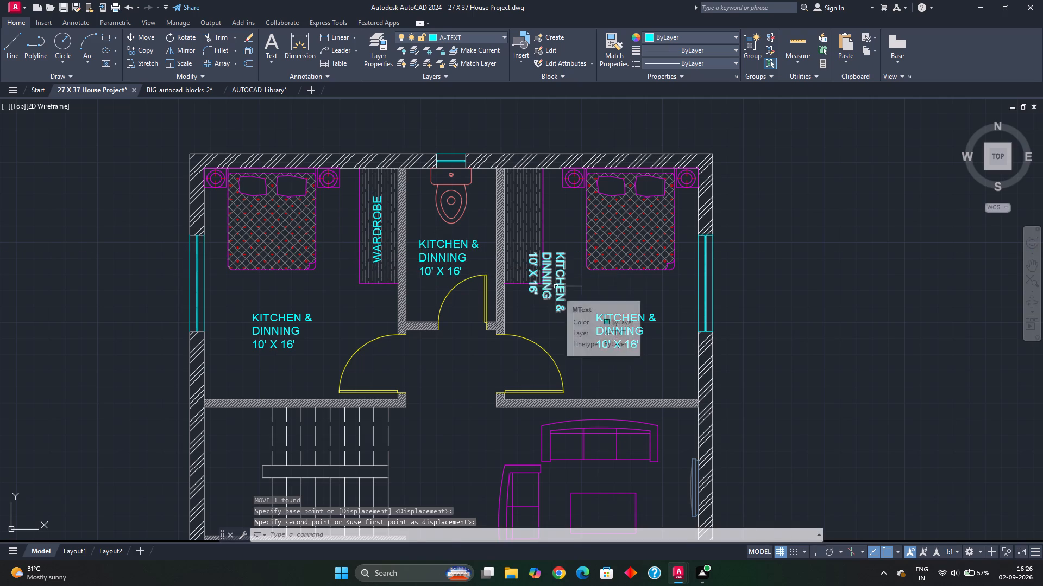
Delete the rotated KITCHEN & DINNING label at the upper-right bedroom's wardrobe.
{"action": "left_click", "coordinate": [554, 287]}
{"action": "left_click", "coordinate": [548, 297]}
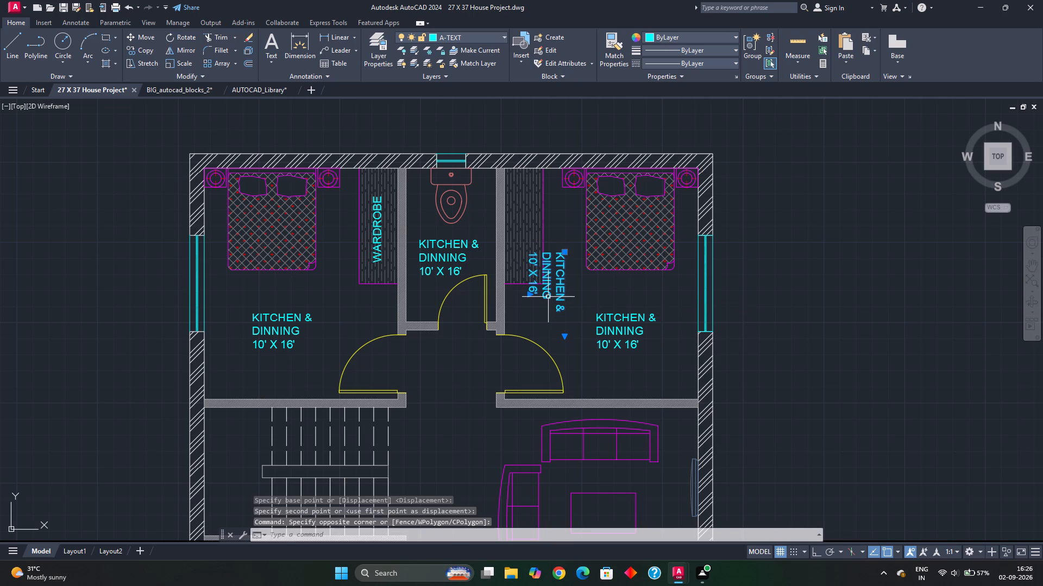
{"action": "key", "text": "Delete"}
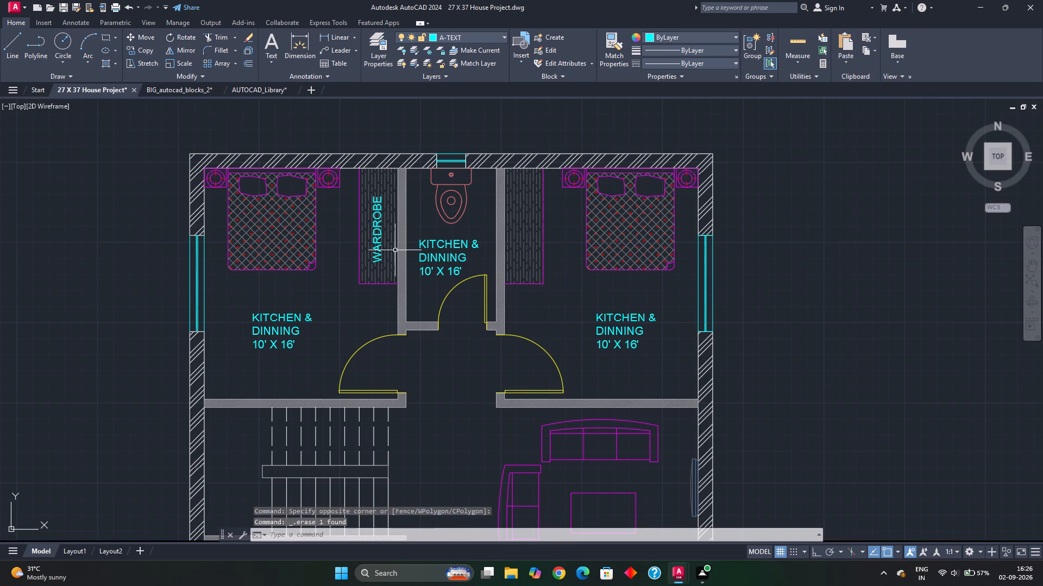
Mirror the WARDROBE label about the toilet's vertical centreline onto the upper-right bedroom's wardrobe, keeping the original.
{"action": "left_click", "coordinate": [379, 210]}
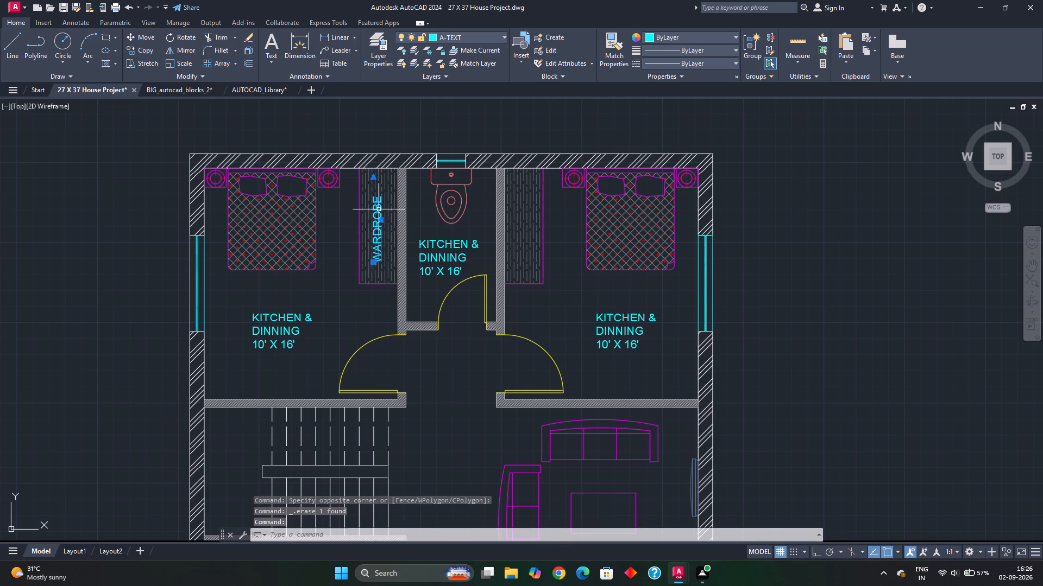
{"action": "key", "text": "m"}
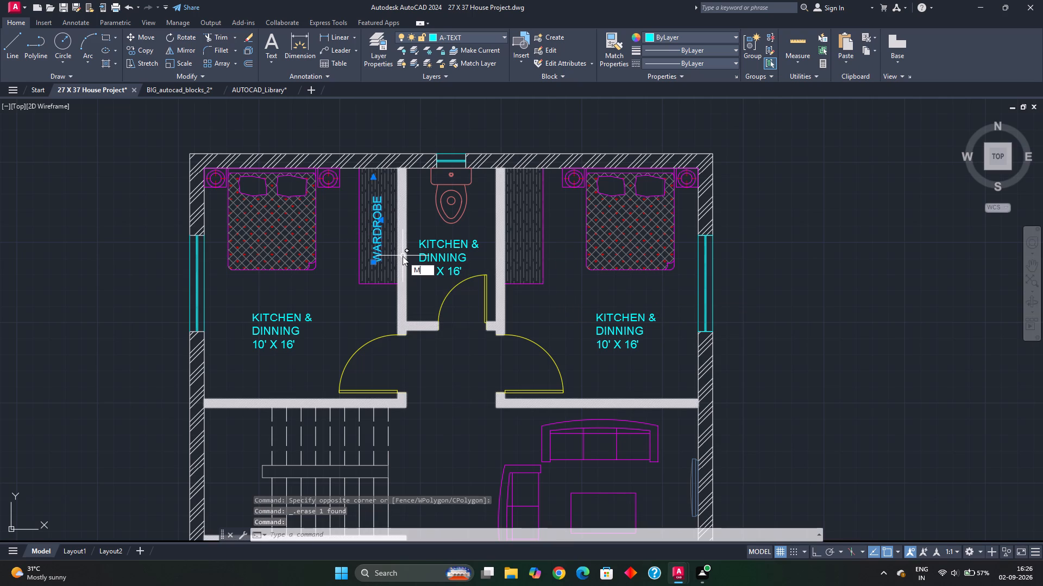
{"action": "key", "text": "i"}
{"action": "key", "text": "Return"}
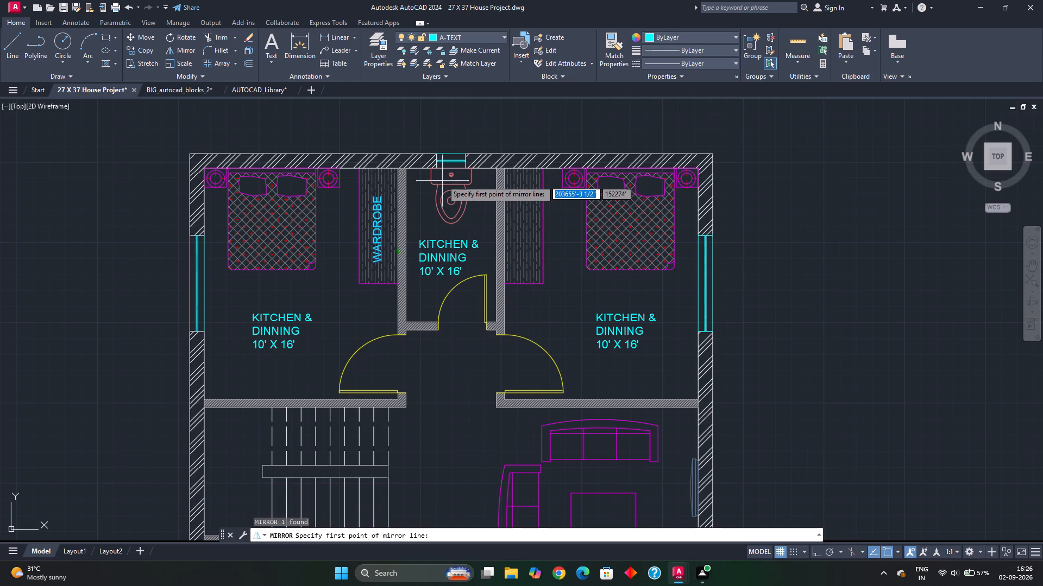
{"action": "left_click", "coordinate": [453, 151]}
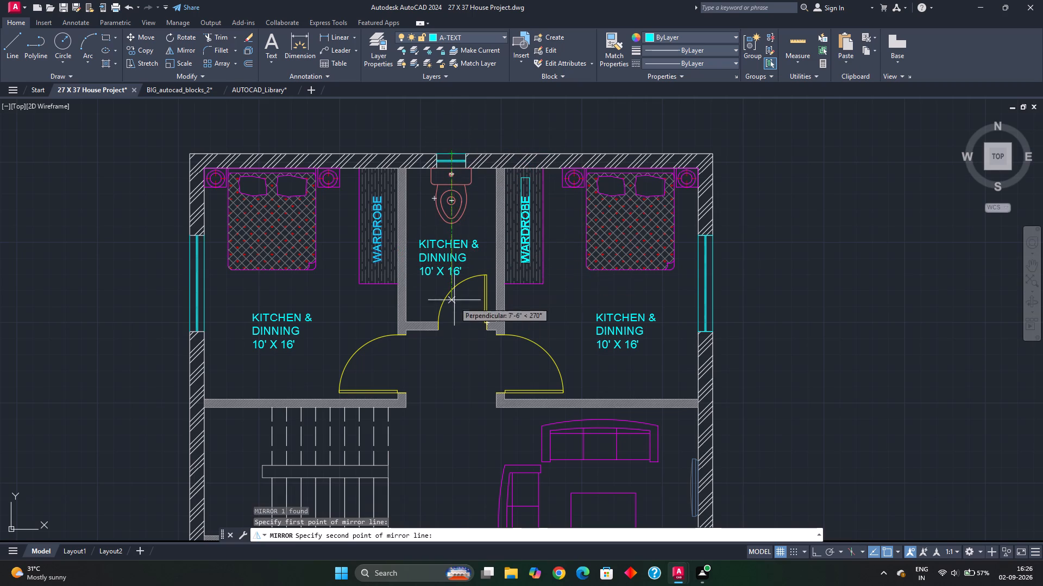
{"action": "left_click", "coordinate": [451, 368]}
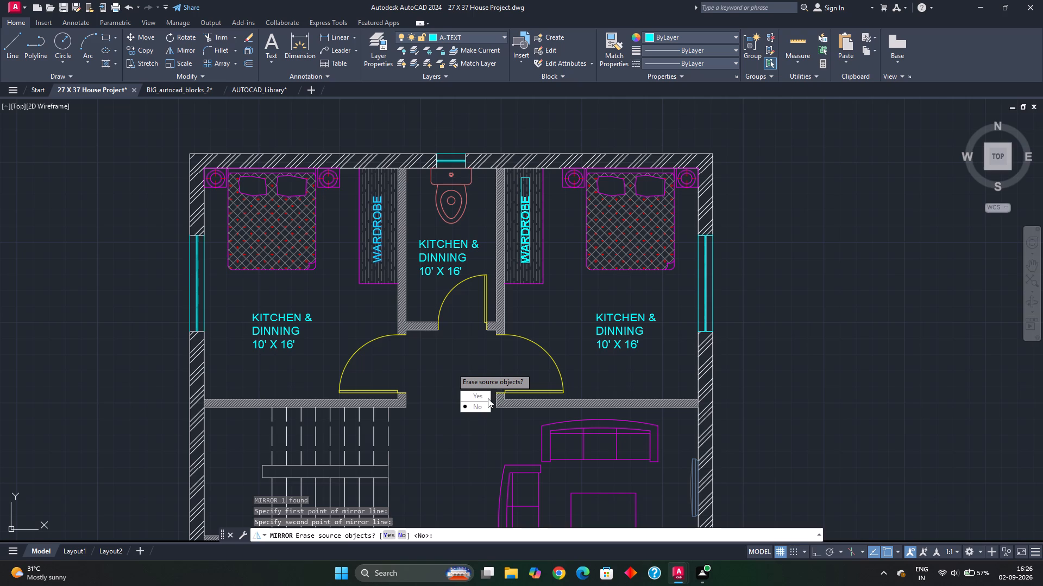
{"action": "left_click_drag", "start_coordinate": [481, 406], "coordinate": [451, 368]}
{"action": "key", "text": "Escape"}
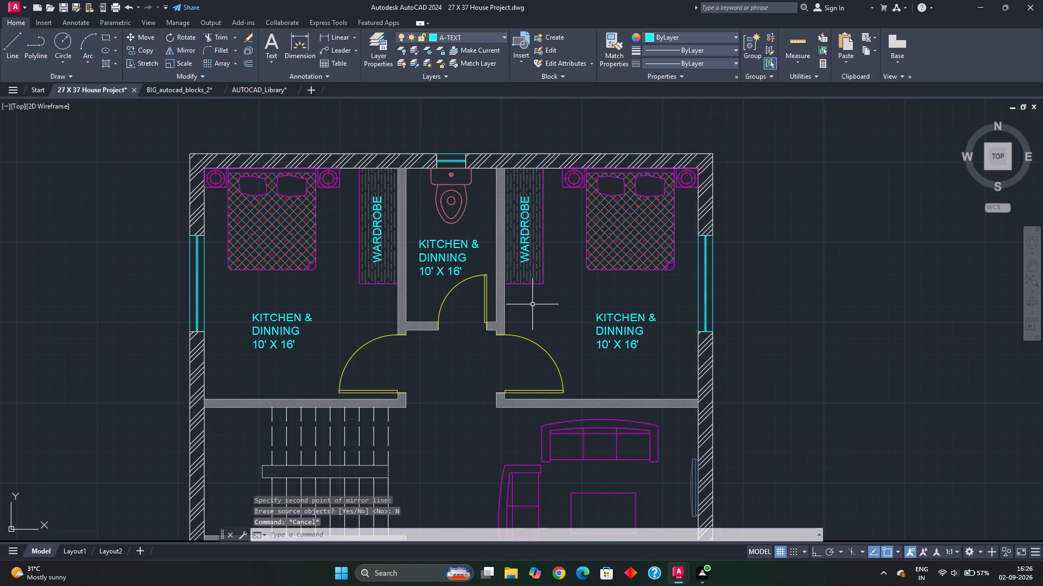
Replace the entire text of the label just below the lower bedroom's hatched wardrobe with WARDROBE.
{"action": "middle_click_drag", "start_coordinate": [520, 366], "coordinate": [495, 314]}
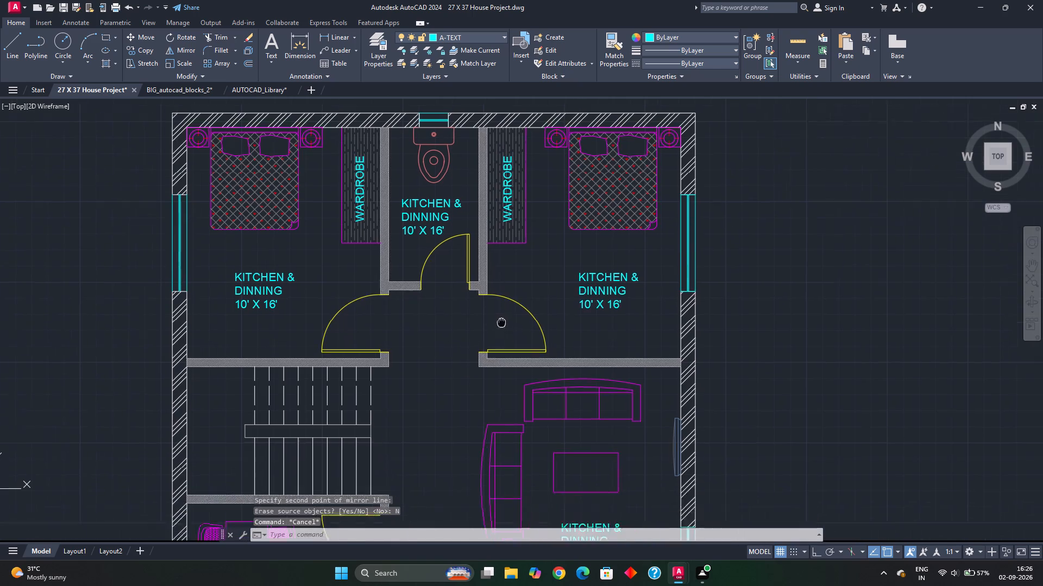
{"action": "middle_click_drag", "start_coordinate": [495, 314], "coordinate": [473, 270]}
{"action": "middle_click_drag", "start_coordinate": [492, 368], "coordinate": [443, 183]}
{"action": "middle_click_drag", "start_coordinate": [457, 330], "coordinate": [438, 230]}
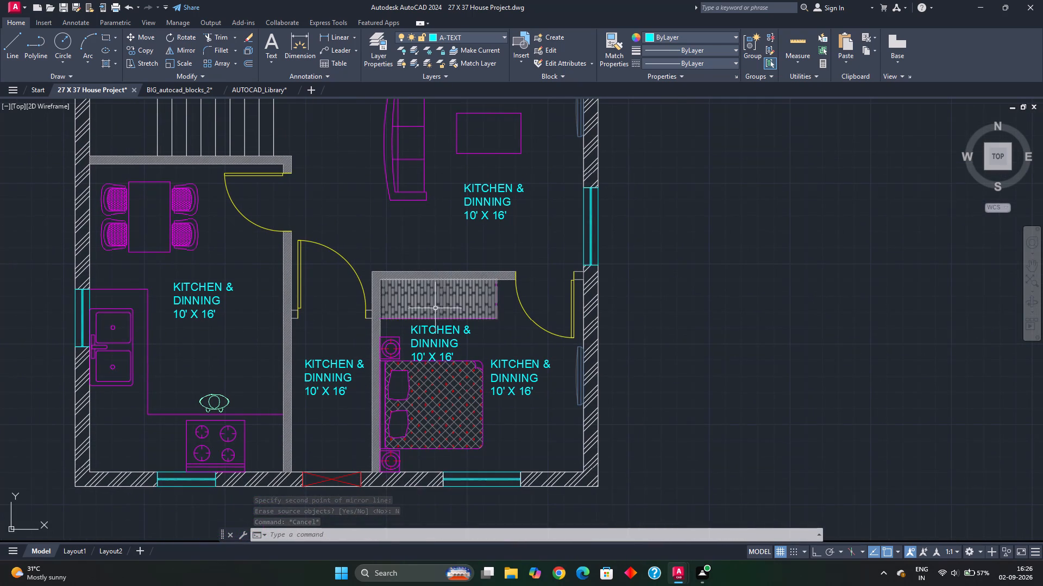
{"action": "double_click", "coordinate": [428, 333]}
{"action": "left_click_drag", "start_coordinate": [463, 361], "coordinate": [418, 350]}
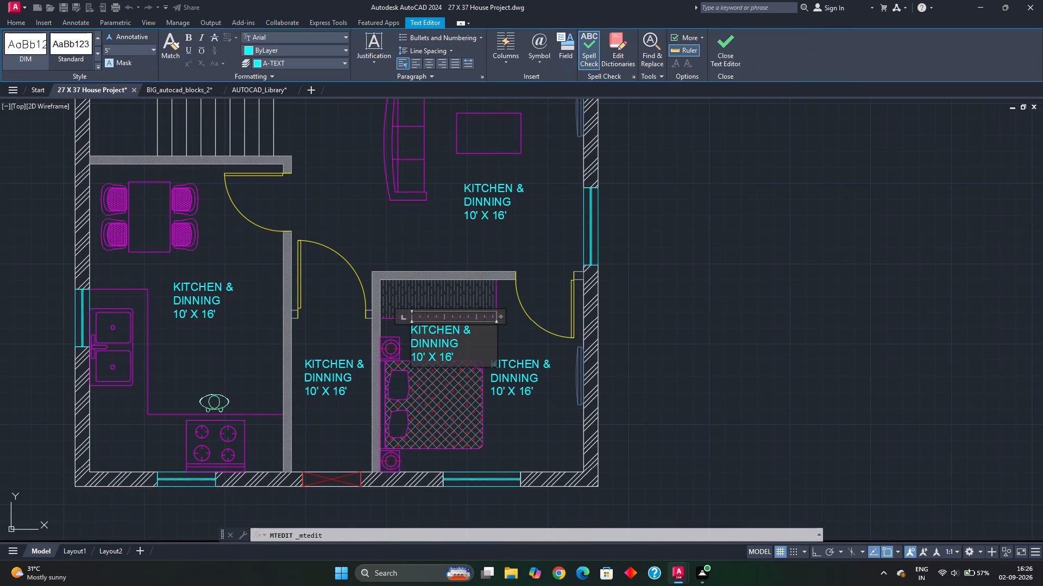
{"action": "left_click_drag", "start_coordinate": [418, 350], "coordinate": [401, 309]}
{"action": "type", "text": "WA"}
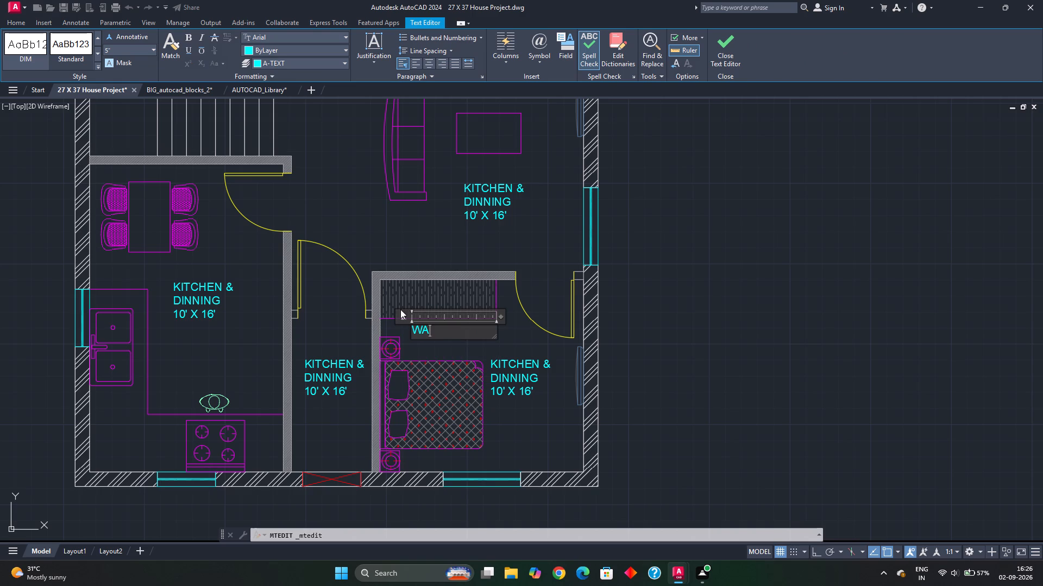
{"action": "key", "text": "r"}
{"action": "type", "text": "DROBE"}
{"action": "left_click", "coordinate": [425, 352]}
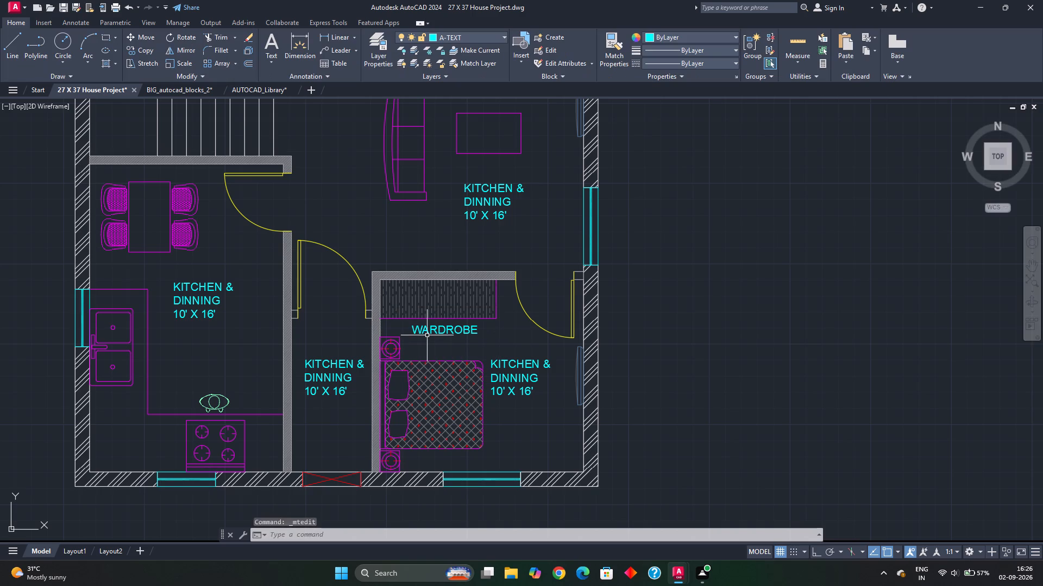
Move the new WARDROBE label up onto the hatched wardrobe of the lower bedroom.
{"action": "left_click", "coordinate": [422, 333]}
{"action": "key", "text": "m"}
{"action": "key", "text": "Return"}
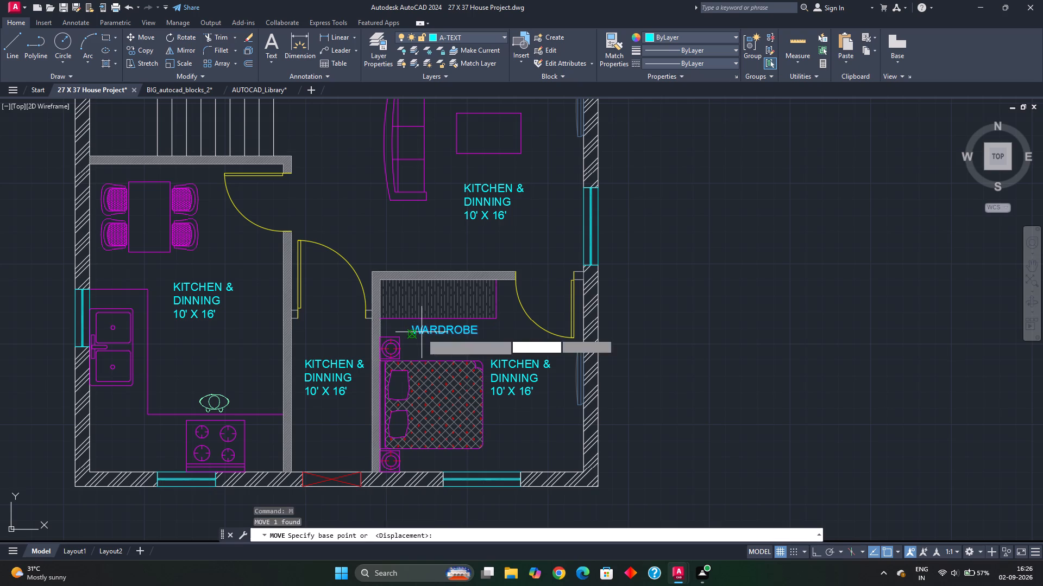
{"action": "left_click", "coordinate": [409, 334]}
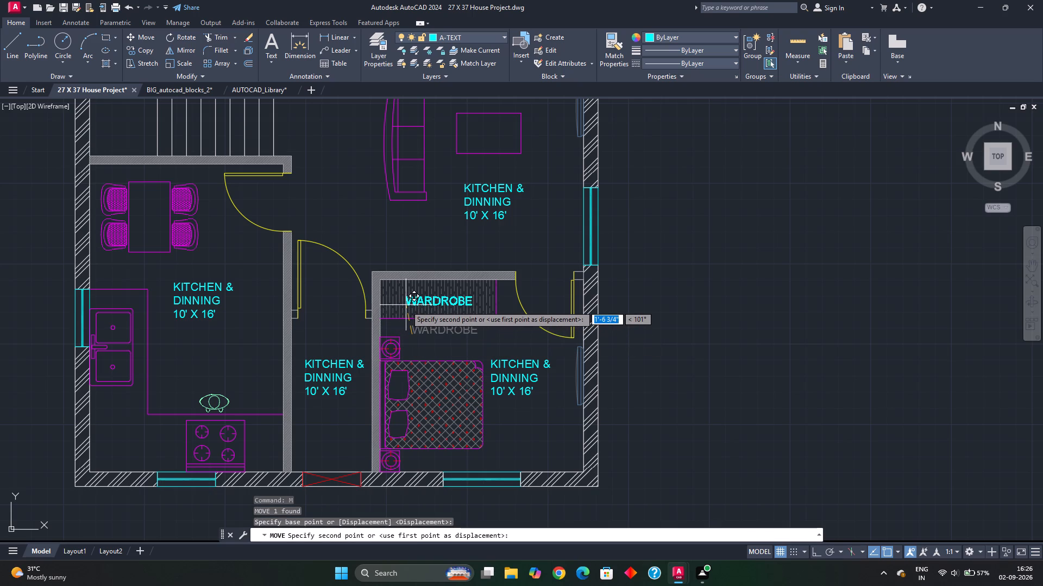
{"action": "left_click", "coordinate": [405, 303]}
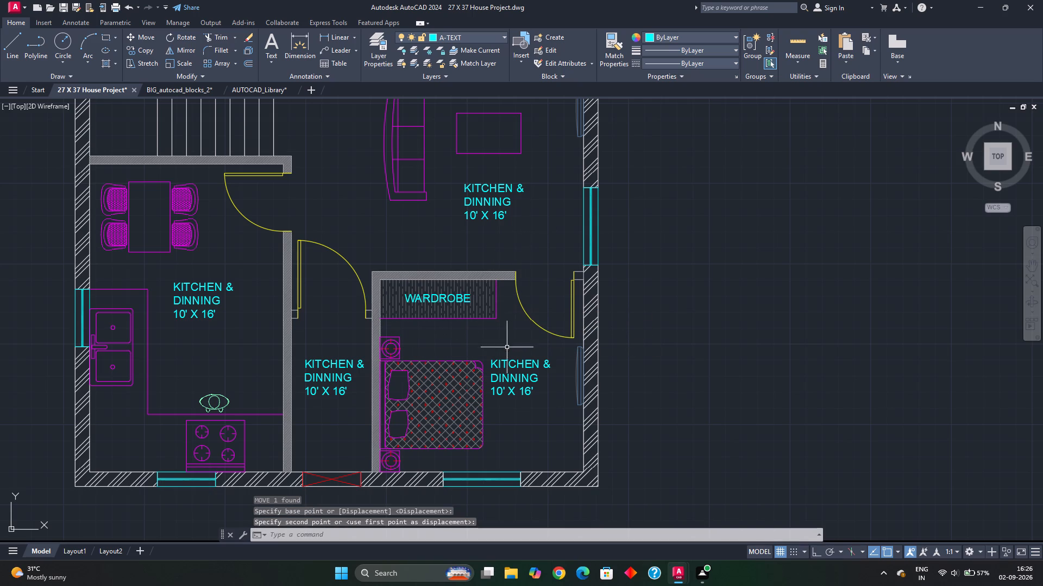
Replace the KITCHEN & DINNING label beside the lower bedroom's bed with BEDROOM 3 and, on a second line, 10' 6" X 10'.
{"action": "double_click", "coordinate": [522, 369]}
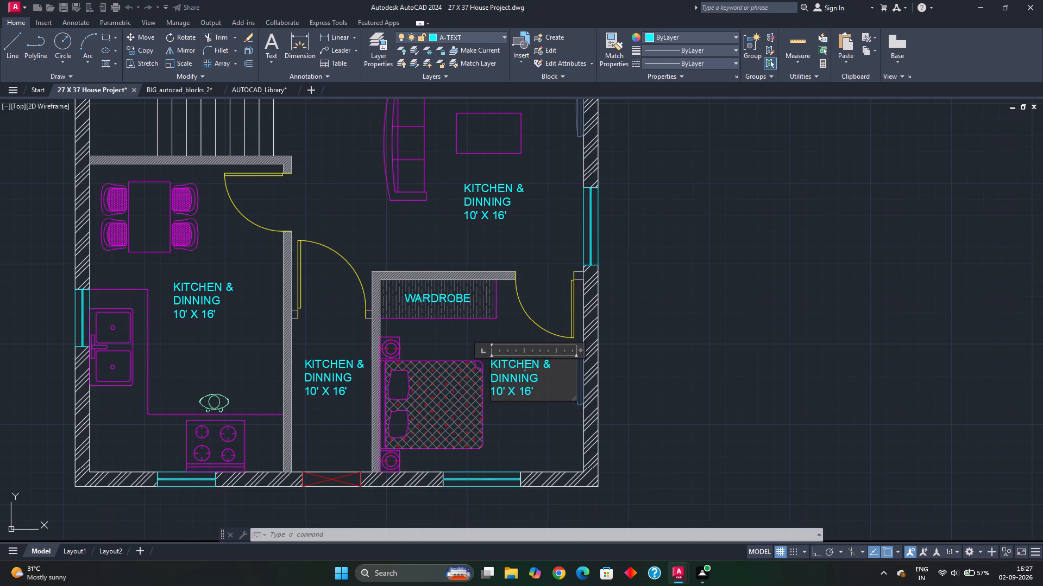
{"action": "left_click_drag", "start_coordinate": [541, 398], "coordinate": [491, 361]}
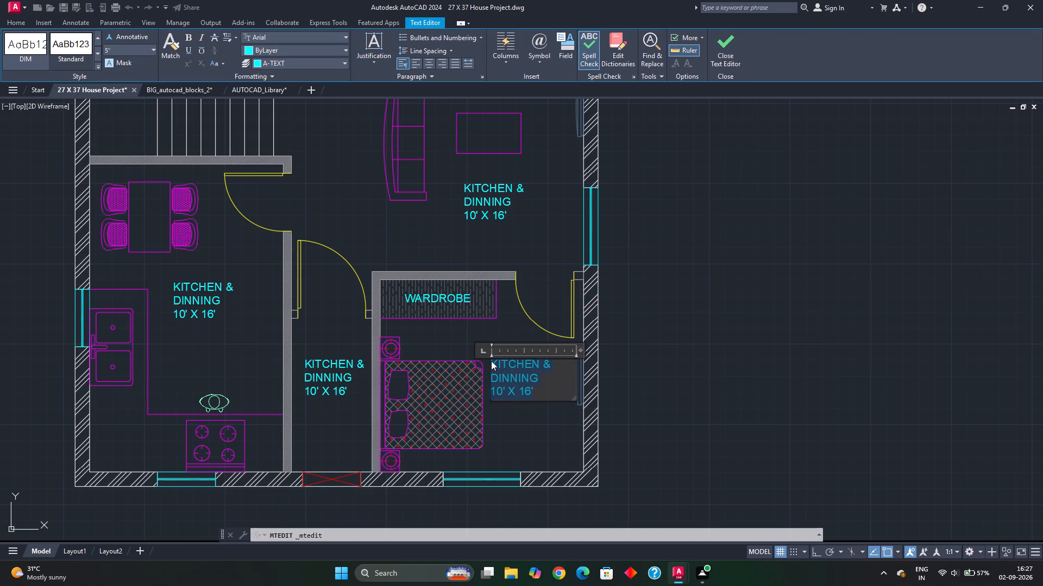
{"action": "type", "text": "BEDROO"}
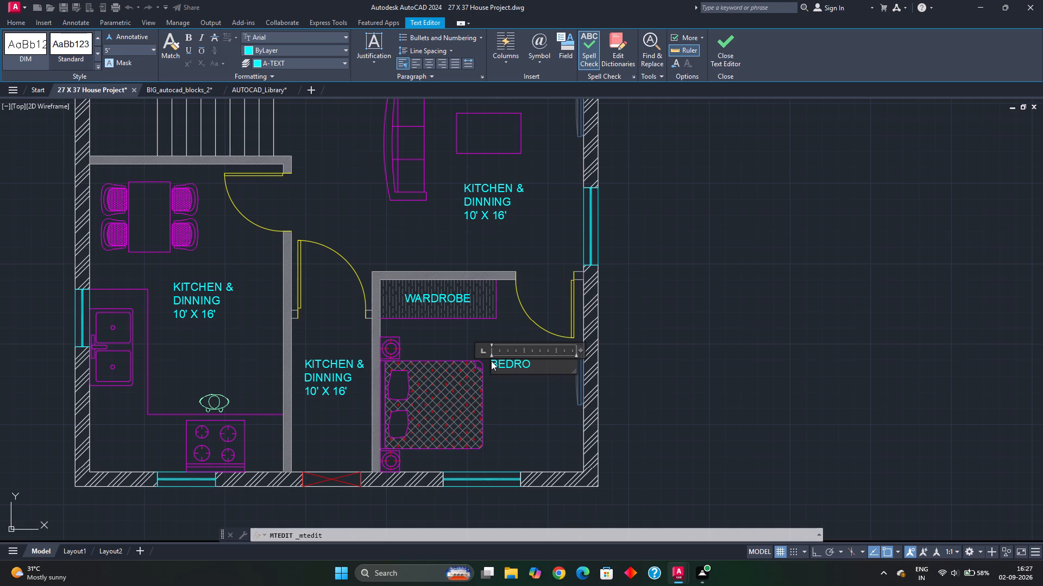
{"action": "type", "text": "M"}
{"action": "key", "text": "space"}
{"action": "key", "text": "3"}
{"action": "key", "text": "Return"}
{"action": "type", "text": "13"}
{"action": "key", "text": "BackSpace"}
{"action": "key", "text": "0"}
{"action": "key", "text": "apostrophe"}
{"action": "key", "text": "space"}
{"action": "type", "text": "6\""}
{"action": "key", "text": "space"}
{"action": "type", "text": "X"}
{"action": "key", "text": "space"}
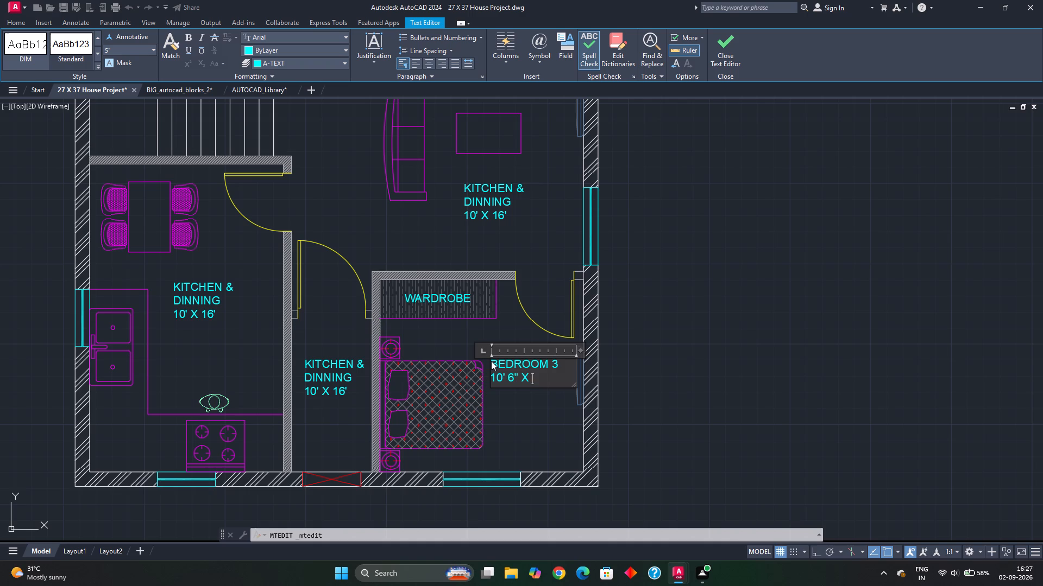
{"action": "type", "text": "10'"}
{"action": "left_click", "coordinate": [535, 429]}
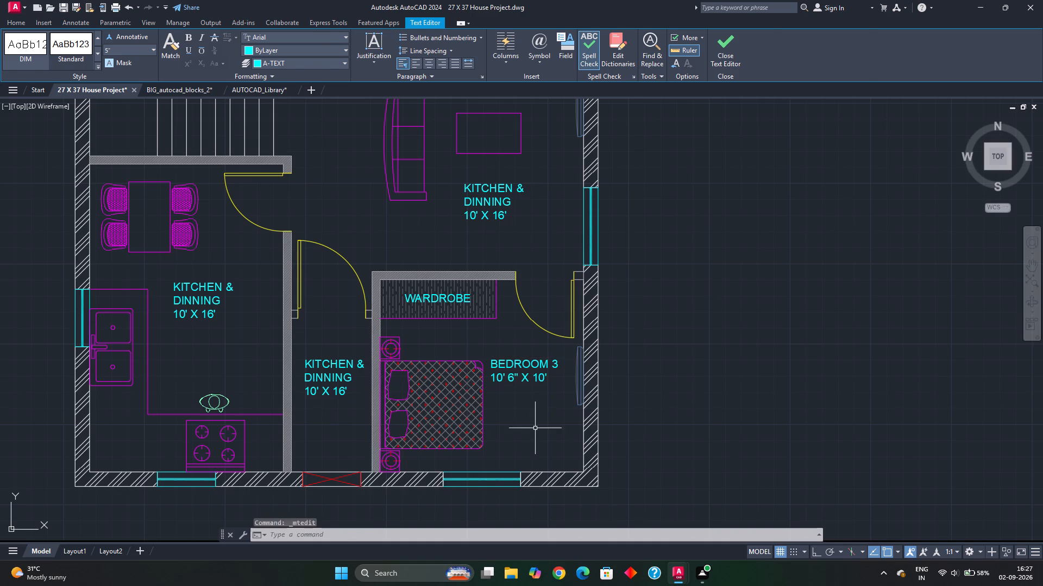
Replace the label below the sofa set's centre table with LIVING and, on a second line, 15'-1" X 12'-8".
{"action": "double_click", "coordinate": [480, 201]}
{"action": "left_click_drag", "start_coordinate": [538, 221], "coordinate": [466, 189]}
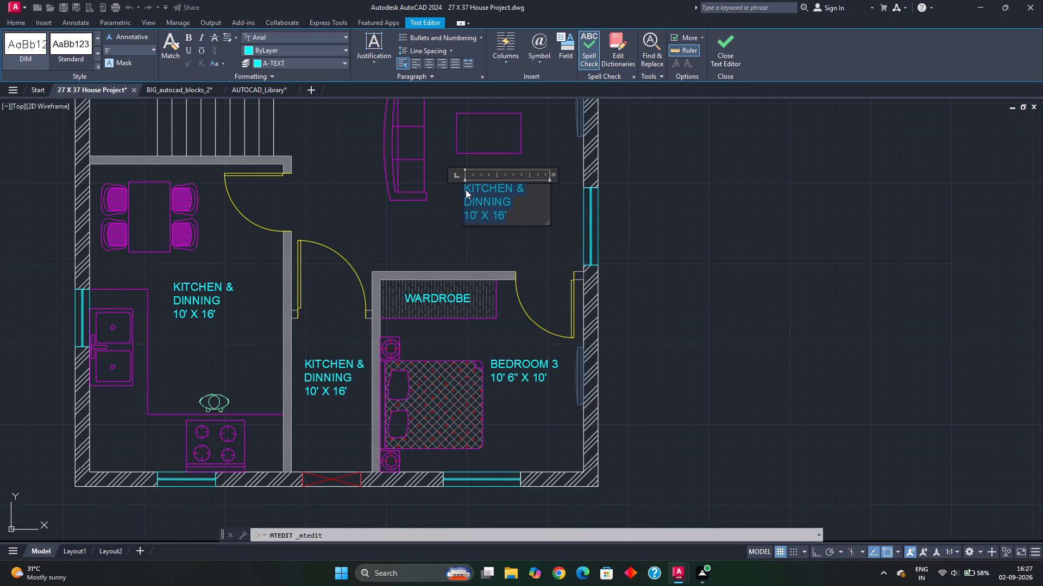
{"action": "type", "text": "LIVIN"}
{"action": "key", "text": "g"}
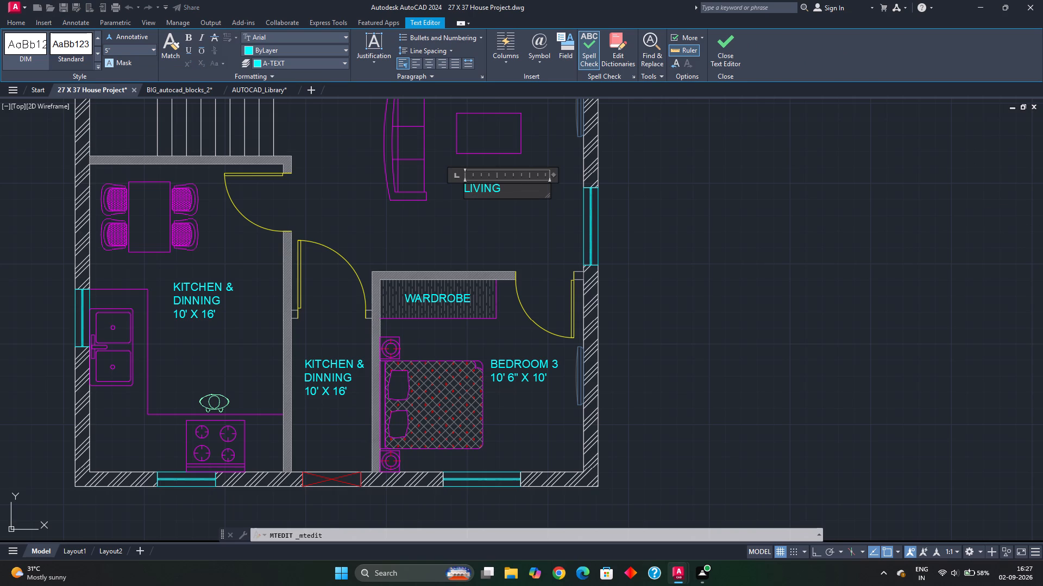
{"action": "key", "text": "Return"}
{"action": "type", "text": "15"}
{"action": "type", "text": "'"}
{"action": "key", "text": "space"}
{"action": "key", "text": "BackSpace"}
{"action": "key", "text": "minus"}
{"action": "key", "text": "1"}
{"action": "key", "text": "shift+quotedbl"}
{"action": "key", "text": "space"}
{"action": "type", "text": "X"}
{"action": "key", "text": "space"}
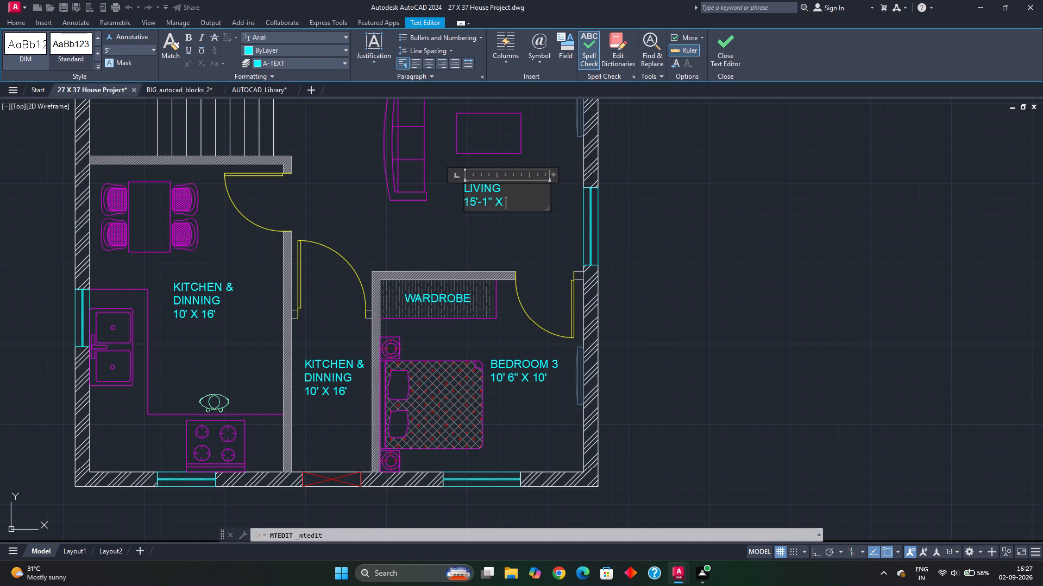
{"action": "type", "text": "12"}
{"action": "key", "text": "minus"}
{"action": "key", "text": "BackSpace"}
{"action": "key", "text": "apostrophe"}
{"action": "key", "text": "minus"}
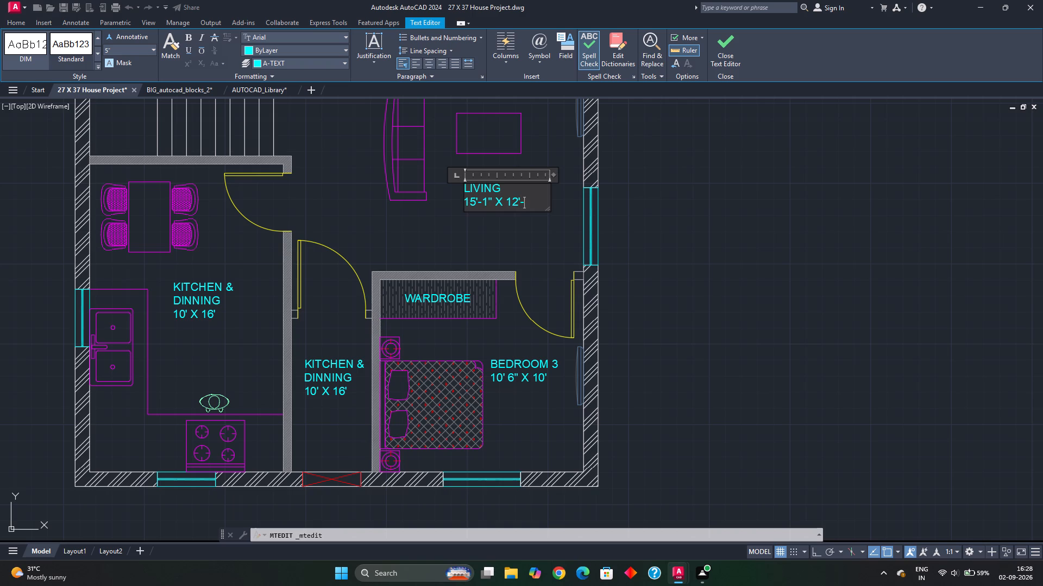
{"action": "type", "text": "8\""}
{"action": "left_click", "coordinate": [479, 232]}
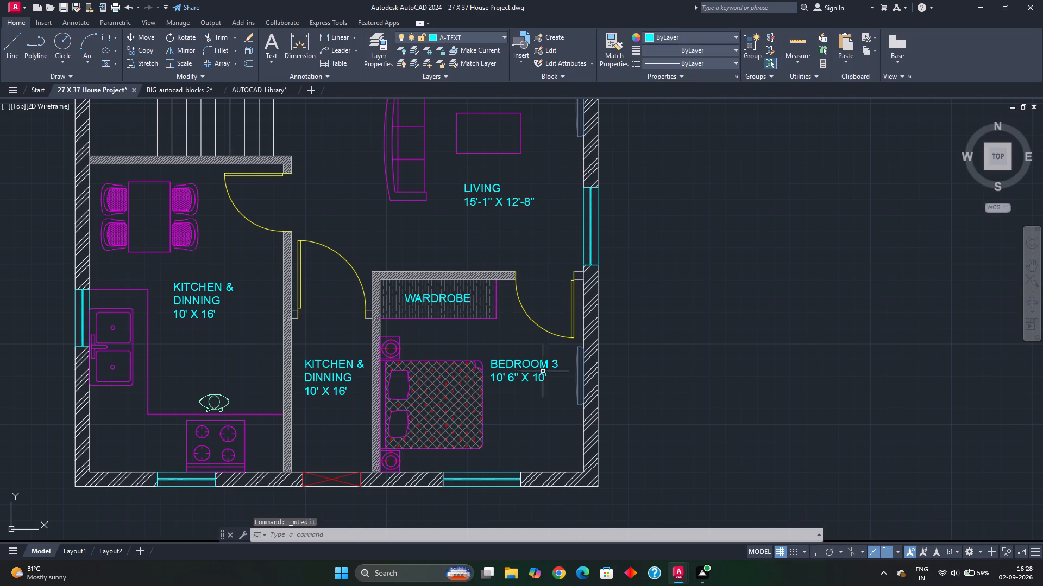
Hyphenate the first dimension in the BEDROOM 3 label so its size line reads 10'-6" X 10'.
{"action": "double_click", "coordinate": [543, 378]}
{"action": "left_click", "coordinate": [508, 380]}
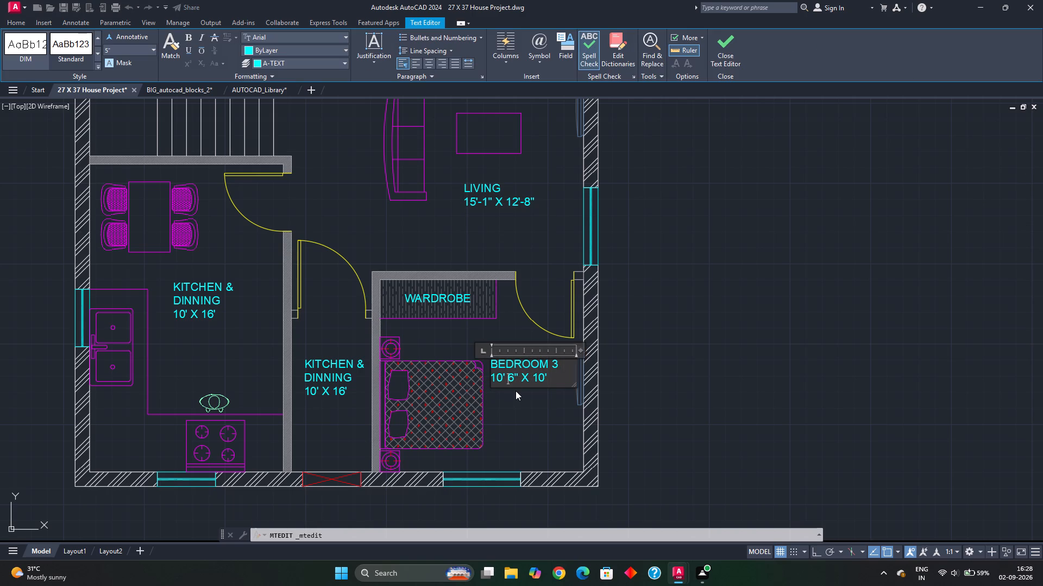
{"action": "key", "text": "BackSpace"}
{"action": "key", "text": "minus"}
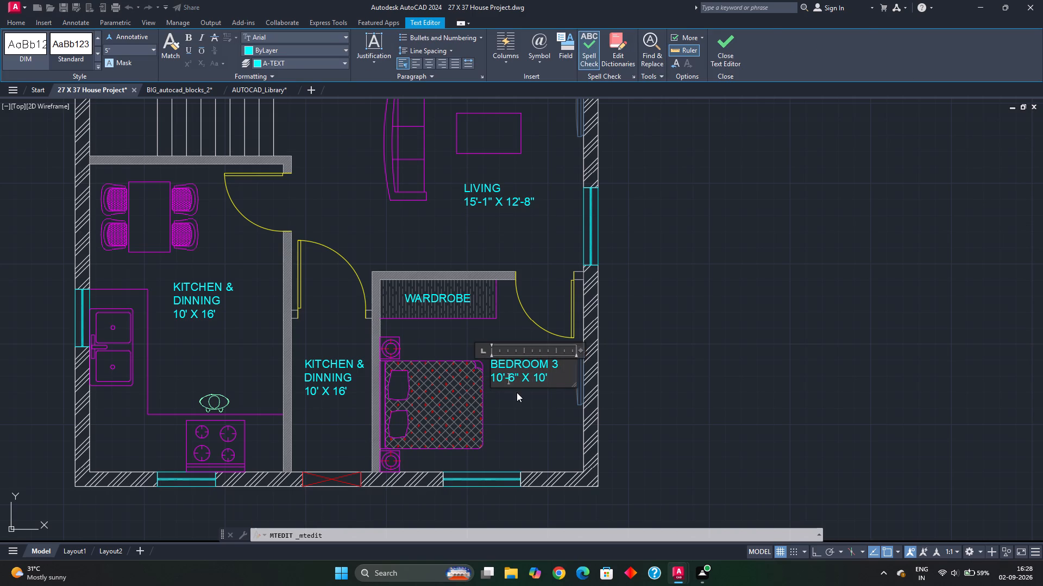
{"action": "left_click", "coordinate": [519, 395]}
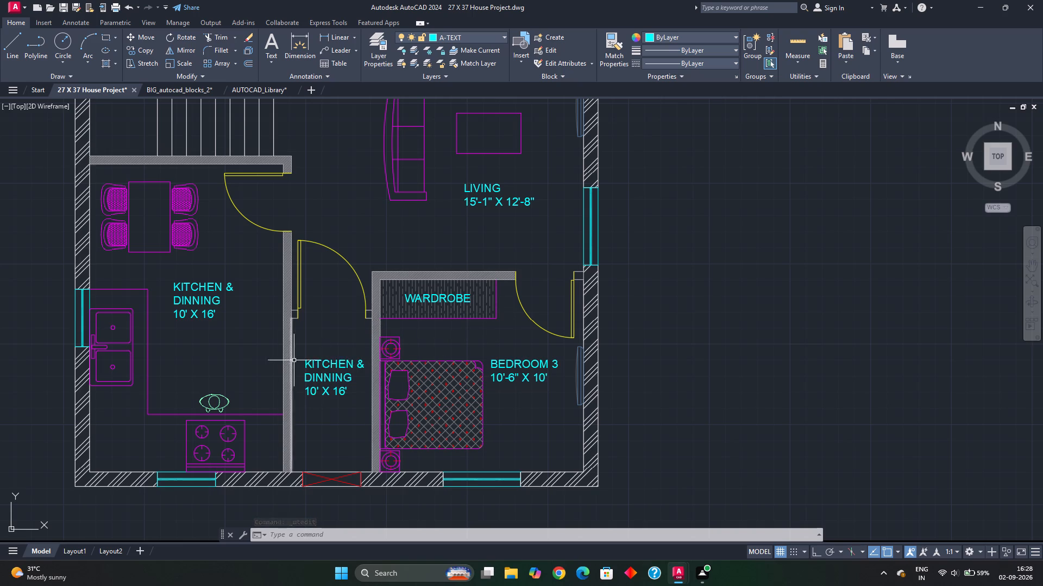
Replace the KITCHEN & DINNING label in the corridor beside the lower bedroom with PASSAGE and, on a second line, 4'-2" X 8'-0".
{"action": "double_click", "coordinate": [325, 362]}
{"action": "left_click_drag", "start_coordinate": [355, 396], "coordinate": [305, 368]}
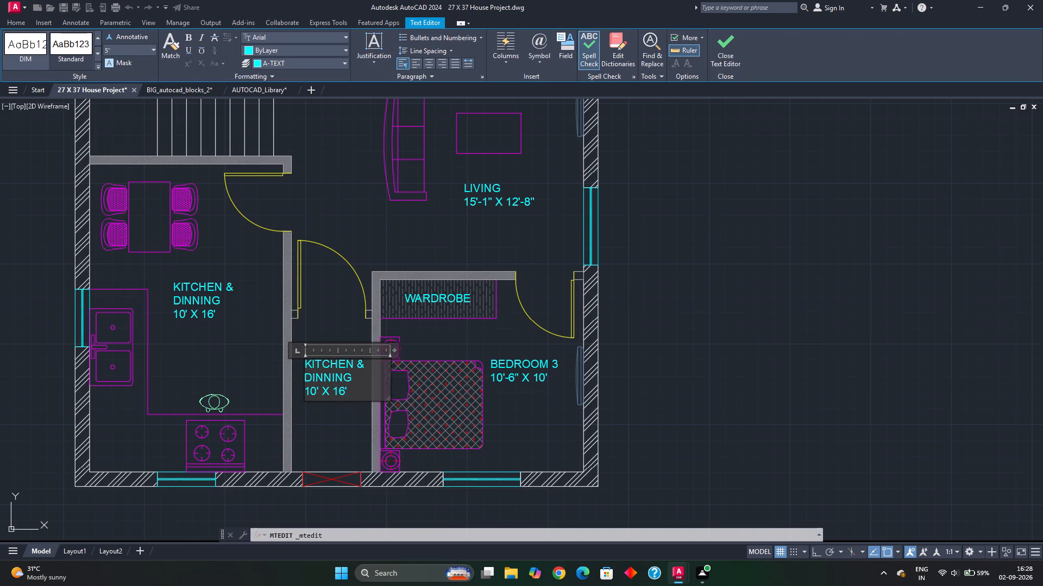
{"action": "left_click_drag", "start_coordinate": [305, 368], "coordinate": [304, 364]}
{"action": "key", "text": "BackSpace"}
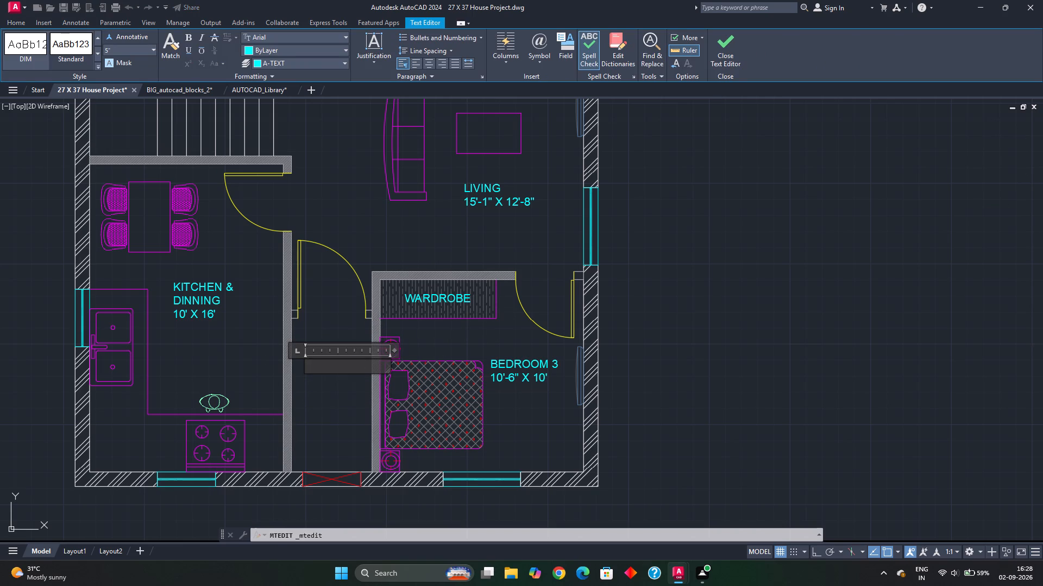
{"action": "type", "text": "PASSA"}
{"action": "type", "text": "GE"}
{"action": "key", "text": "Return"}
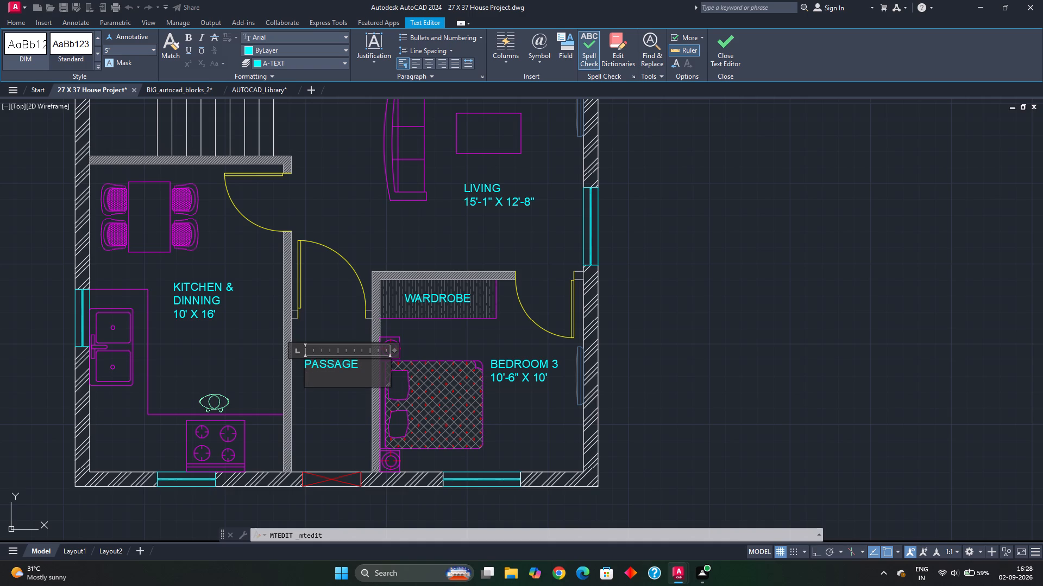
{"action": "type", "text": "4'"}
{"action": "key", "text": "minus"}
{"action": "key", "text": "2"}
{"action": "key", "text": "shift+quotedbl"}
{"action": "key", "text": "space"}
{"action": "type", "text": "X"}
{"action": "key", "text": "space"}
{"action": "key", "text": "8"}
{"action": "key", "text": "apostrophe"}
{"action": "type", "text": "-0"}
{"action": "key", "text": "shift+quotedbl"}
{"action": "left_click", "coordinate": [326, 418]}
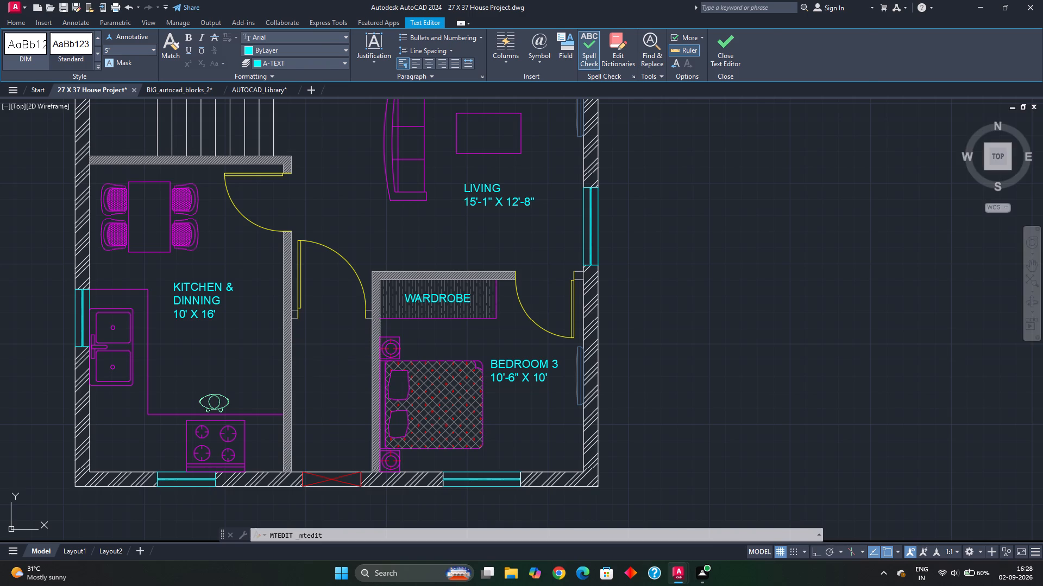
Extend the size line of the BEDROOM 3 label to read 10'-6" X 10'-0".
{"action": "double_click", "coordinate": [518, 381]}
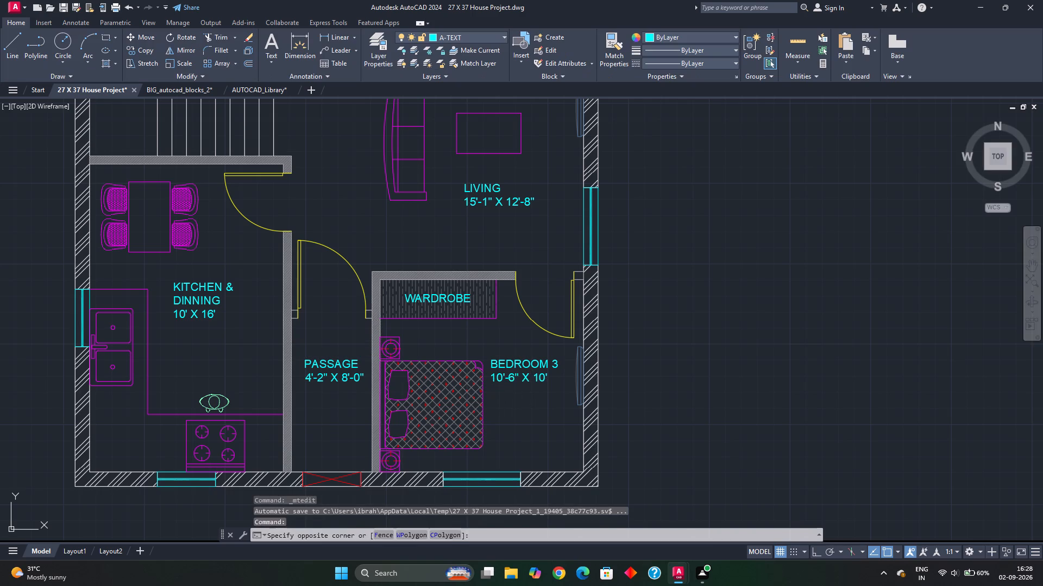
{"action": "key", "text": "Escape"}
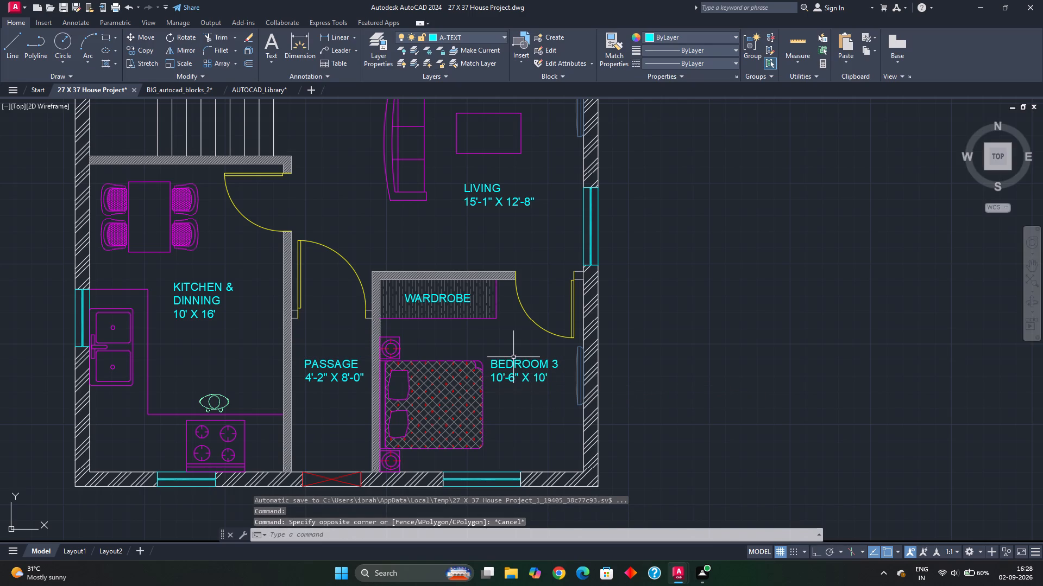
{"action": "double_click", "coordinate": [514, 365]}
{"action": "left_click", "coordinate": [549, 379]}
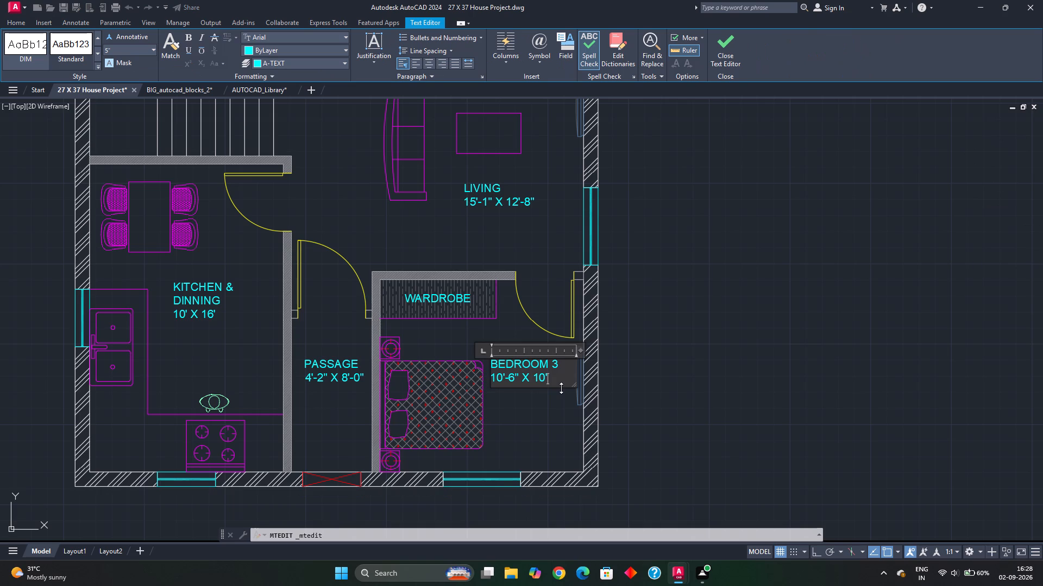
{"action": "type", "text": "-0\""}
{"action": "left_click", "coordinate": [560, 407]}
Rewrite the size line of the kitchen's KITCHEN & DINNING label in feet and inches as 10'-0" X 16'-0".
{"action": "double_click", "coordinate": [213, 295]}
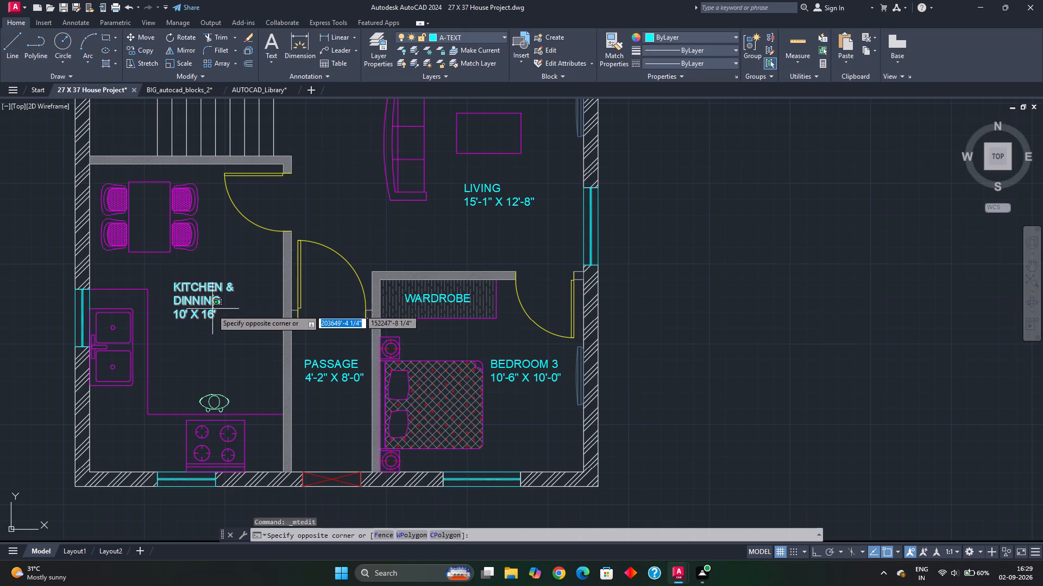
{"action": "double_click", "coordinate": [203, 301]}
{"action": "left_click", "coordinate": [227, 320]}
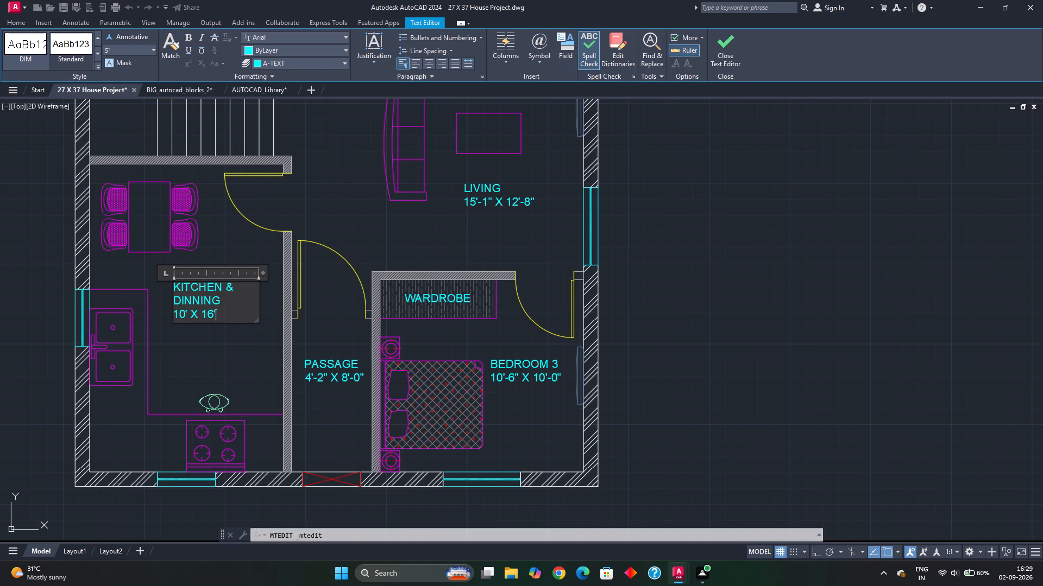
{"action": "type", "text": "-0"}
{"action": "key", "text": "shift+quotedbl"}
{"action": "key", "text": "Left"}
{"action": "key", "text": "Left"}
{"action": "key", "text": "Left"}
{"action": "key", "text": "Left"}
{"action": "key", "text": "Left"}
{"action": "key", "text": "Left"}
{"action": "key", "text": "Left"}
{"action": "key", "text": "Left"}
{"action": "key", "text": "Left"}
{"action": "key", "text": "minus"}
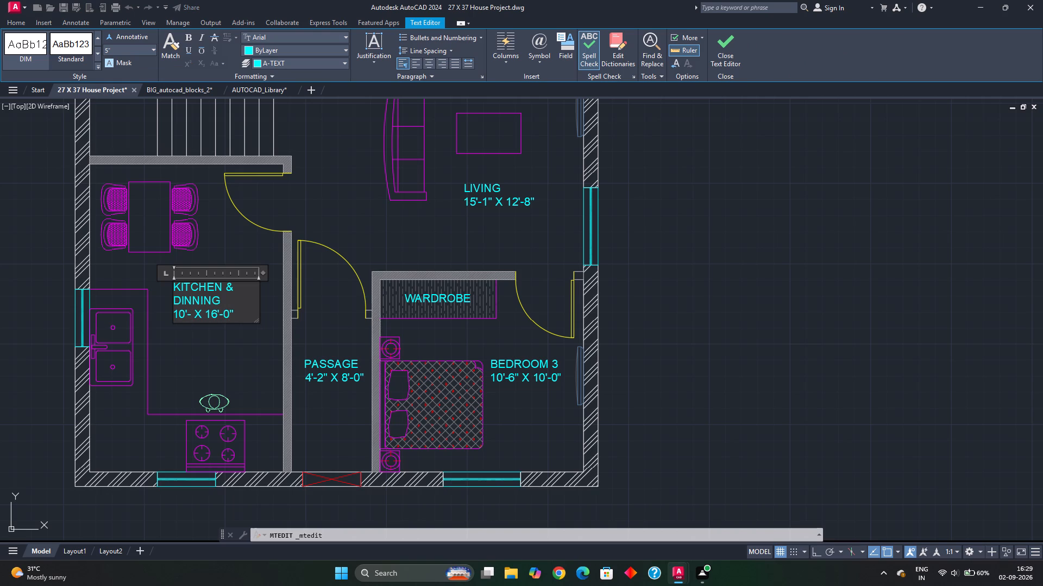
{"action": "type", "text": "0\""}
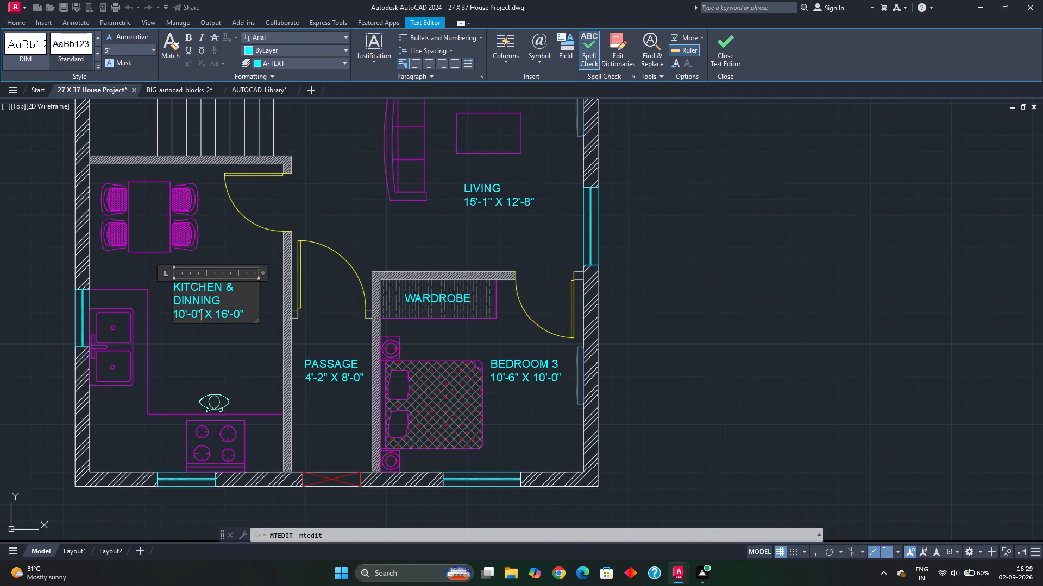
{"action": "left_click", "coordinate": [221, 354]}
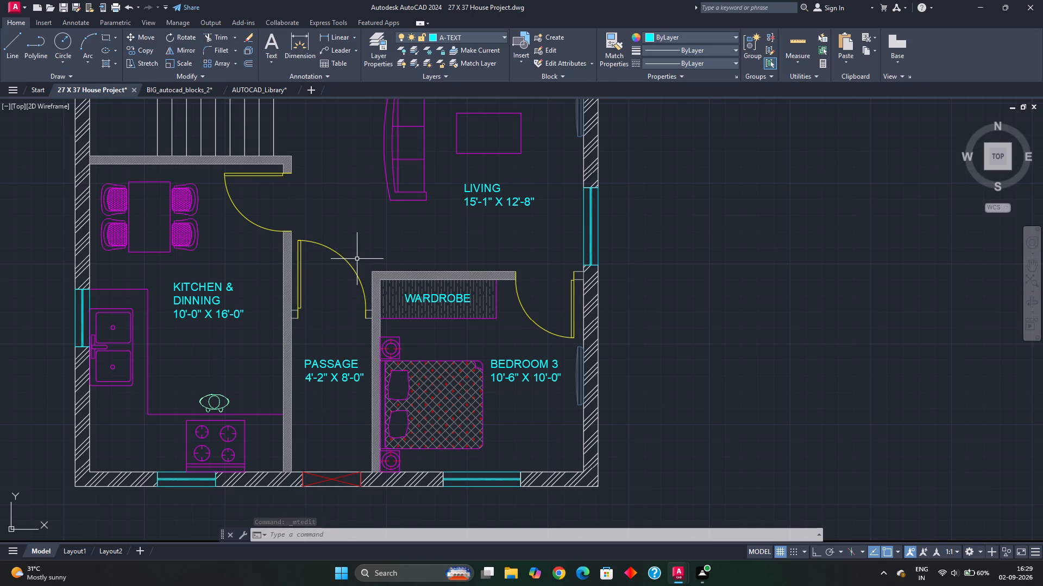
Delete the KITCHEN & DINNING label in the bedroom directly above the living room's sofas.
{"action": "middle_click_drag", "start_coordinate": [379, 235], "coordinate": [380, 244]}
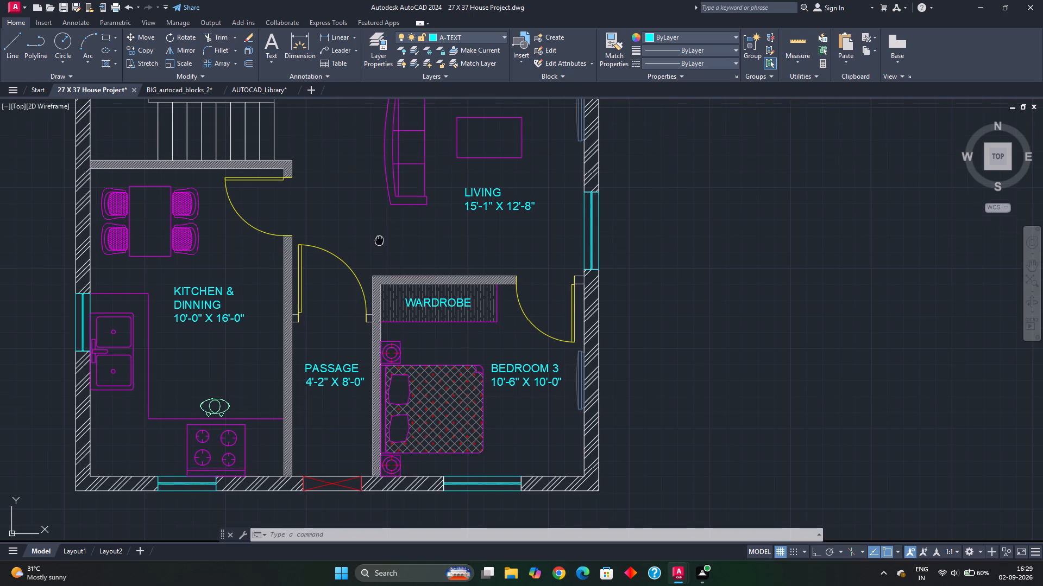
{"action": "middle_click_drag", "start_coordinate": [380, 244], "coordinate": [395, 309]}
{"action": "middle_click_drag", "start_coordinate": [389, 255], "coordinate": [399, 313]}
{"action": "middle_click_drag", "start_coordinate": [389, 263], "coordinate": [388, 295]}
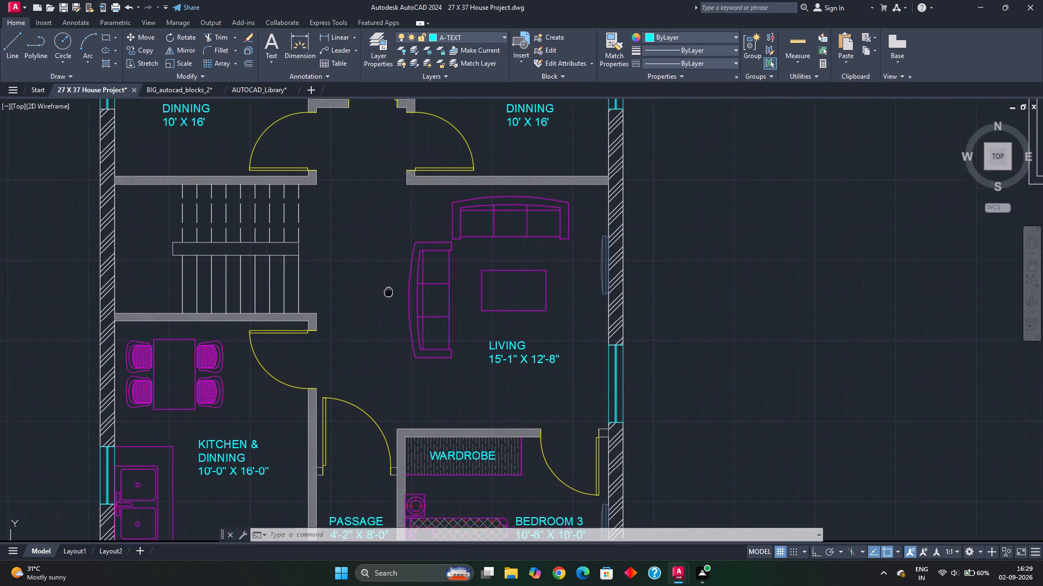
{"action": "middle_click_drag", "start_coordinate": [388, 295], "coordinate": [390, 309]}
{"action": "middle_click_drag", "start_coordinate": [398, 258], "coordinate": [395, 328]}
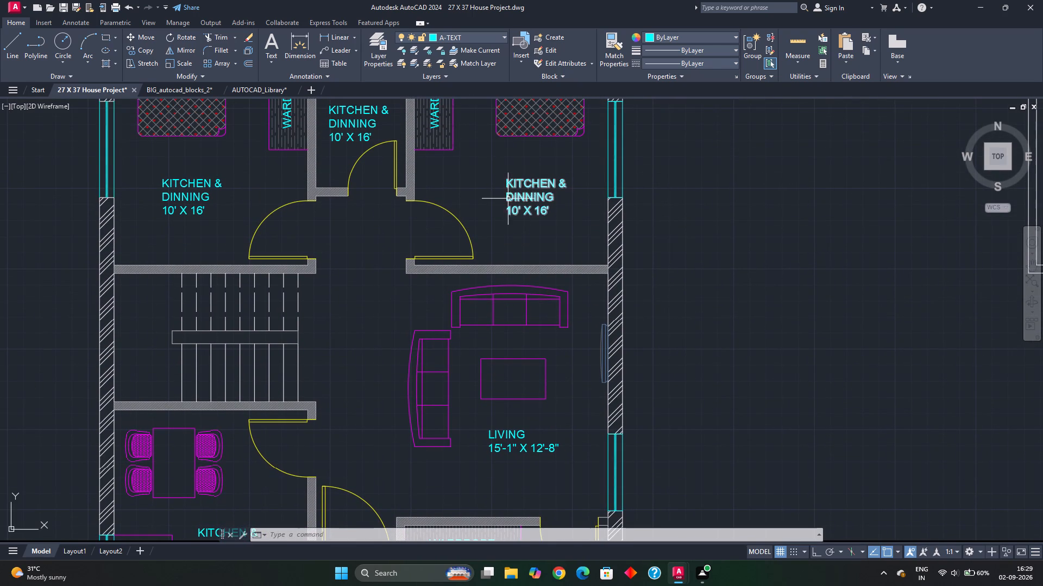
{"action": "middle_click_drag", "start_coordinate": [512, 336], "coordinate": [476, 198]}
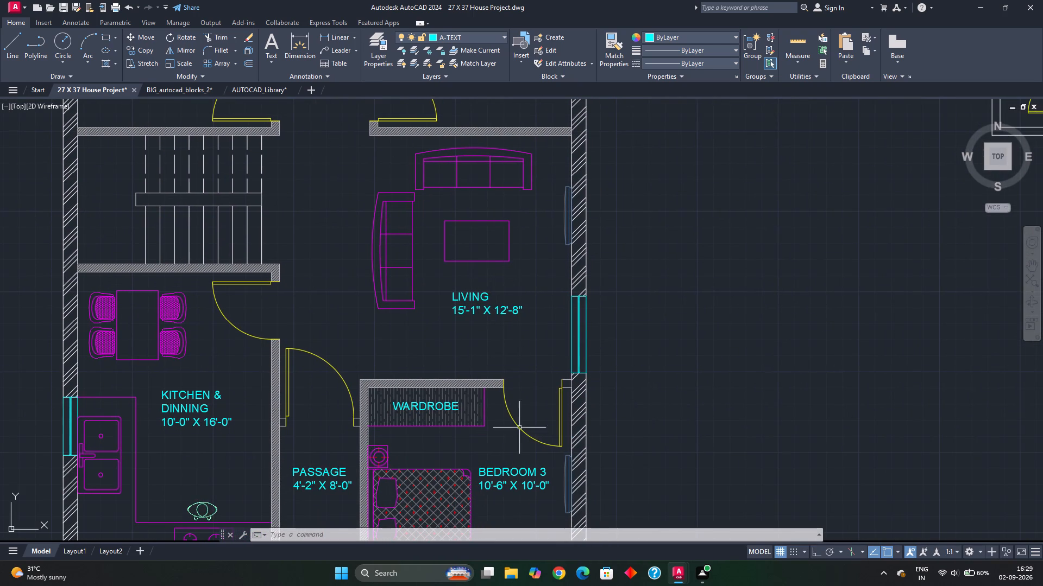
{"action": "scroll", "coordinate": [499, 308], "scroll_direction": "down", "scroll_amount": 1}
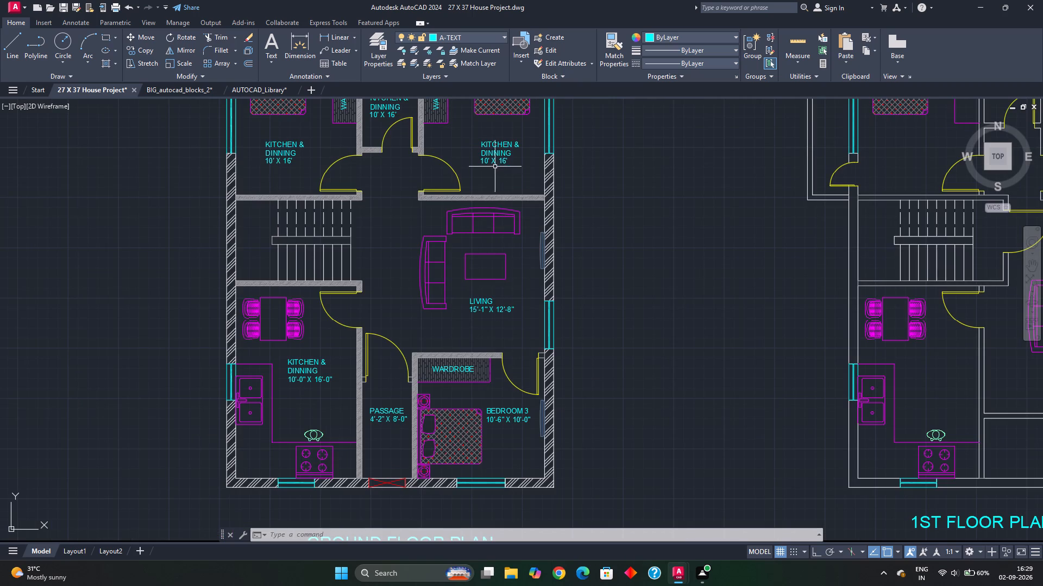
{"action": "left_click", "coordinate": [489, 158]}
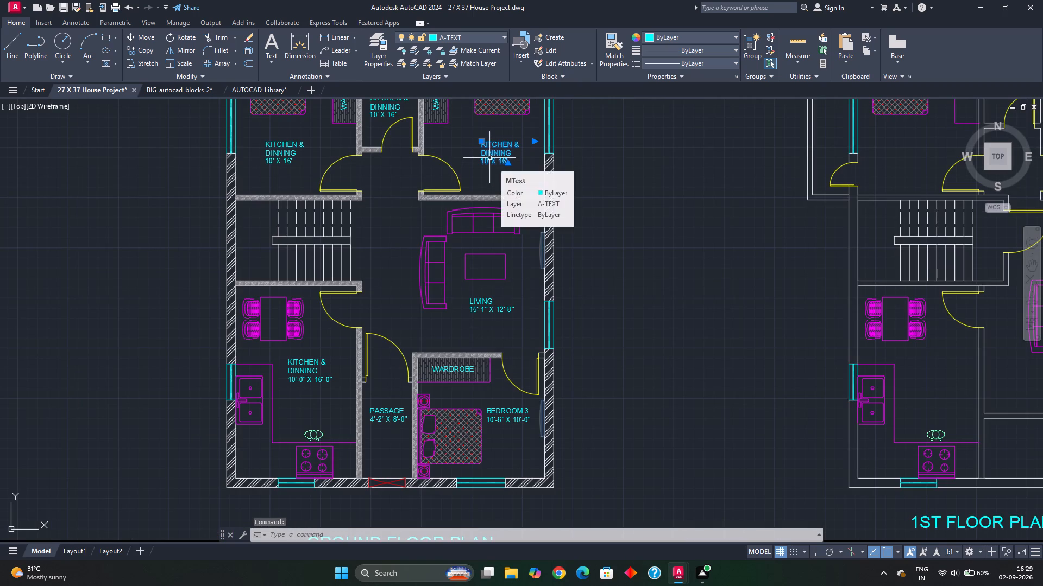
{"action": "key", "text": "Delete"}
Copy the BEDROOM 3 label into the bedroom directly above the living room's sofas.
{"action": "left_click", "coordinate": [492, 419]}
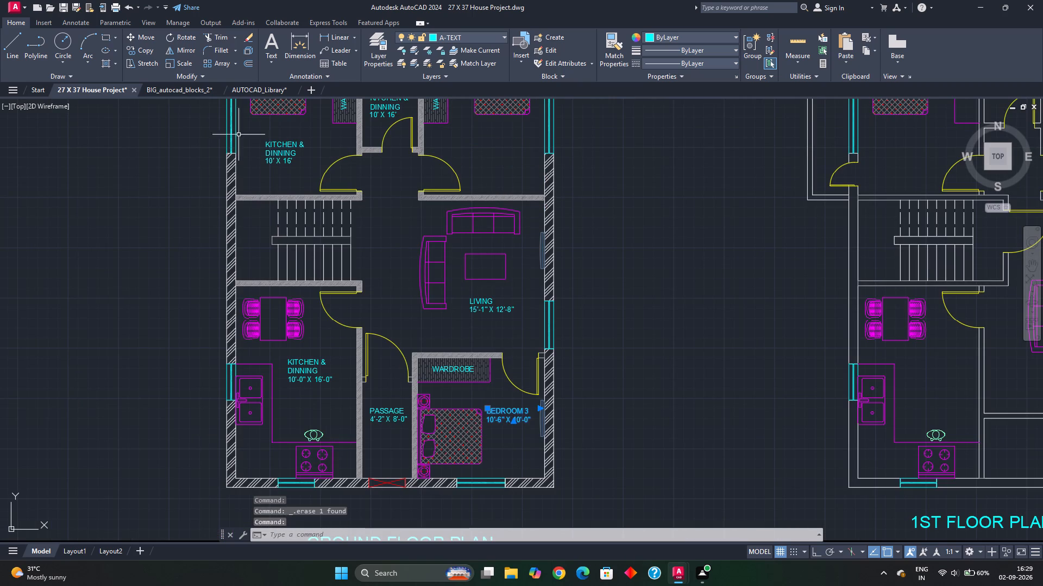
{"action": "left_click", "coordinate": [137, 48]}
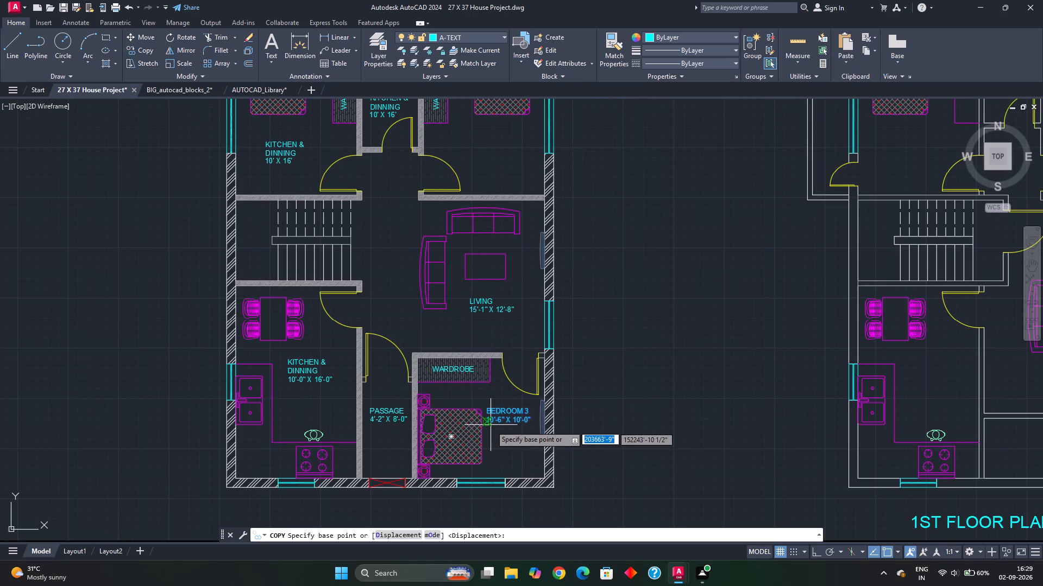
{"action": "left_click", "coordinate": [490, 425]}
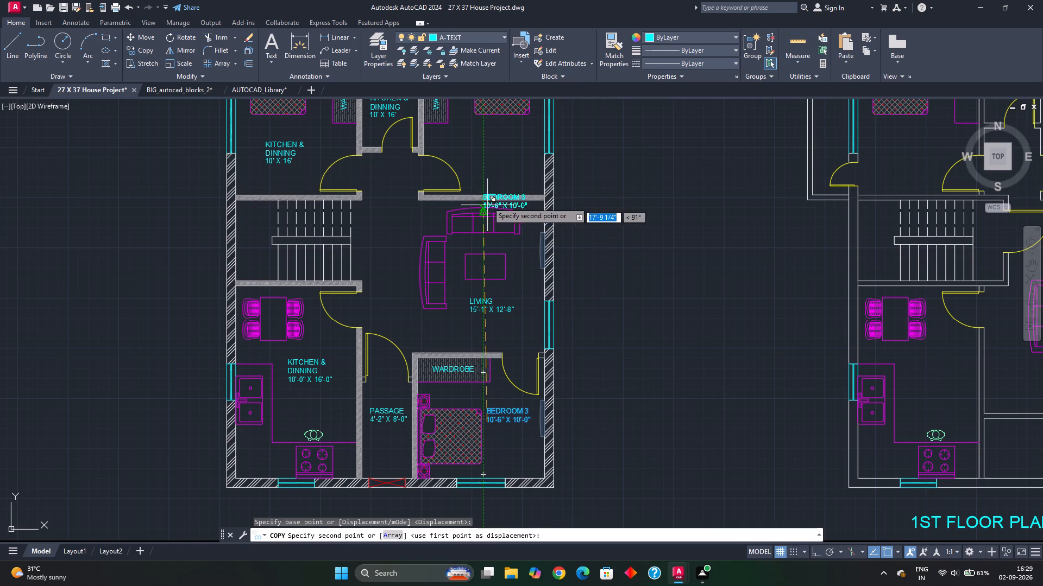
{"action": "left_click", "coordinate": [480, 158]}
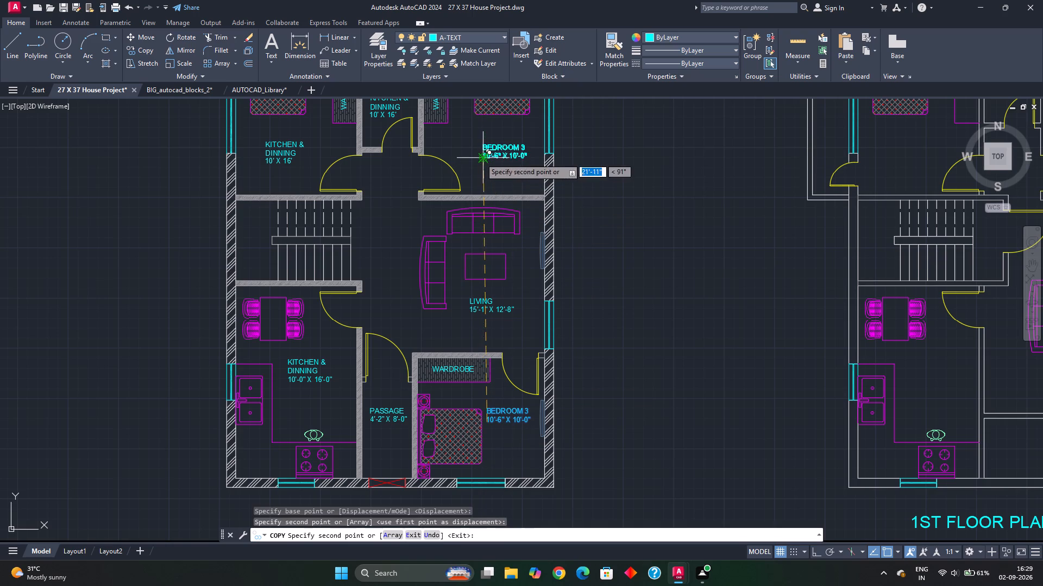
{"action": "key", "text": "Escape"}
Rename the copied label above the living room as BEDROOM 2.
{"action": "double_click", "coordinate": [503, 151]}
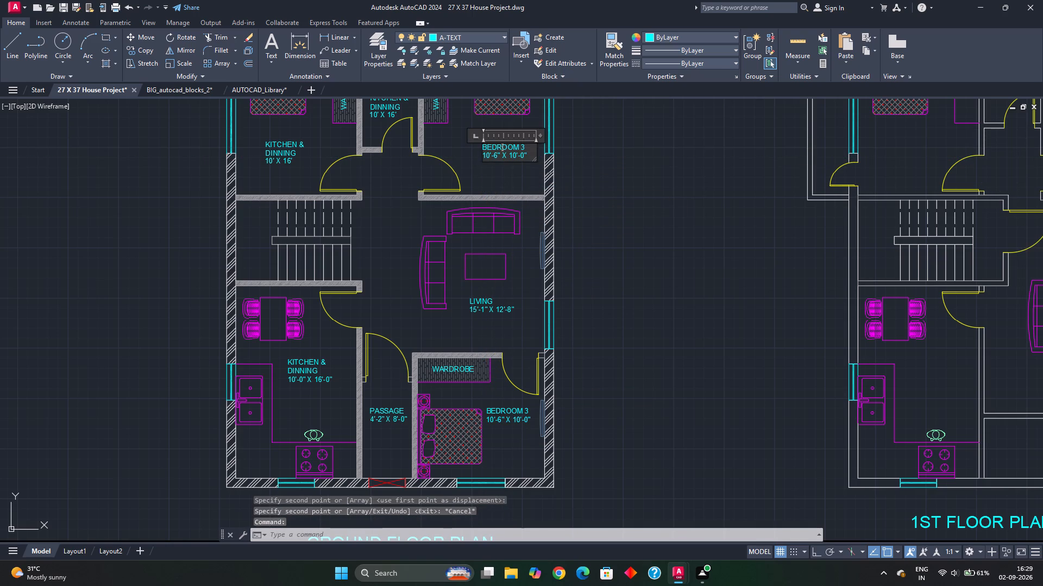
{"action": "left_click", "coordinate": [527, 150]}
{"action": "key", "text": "BackSpace"}
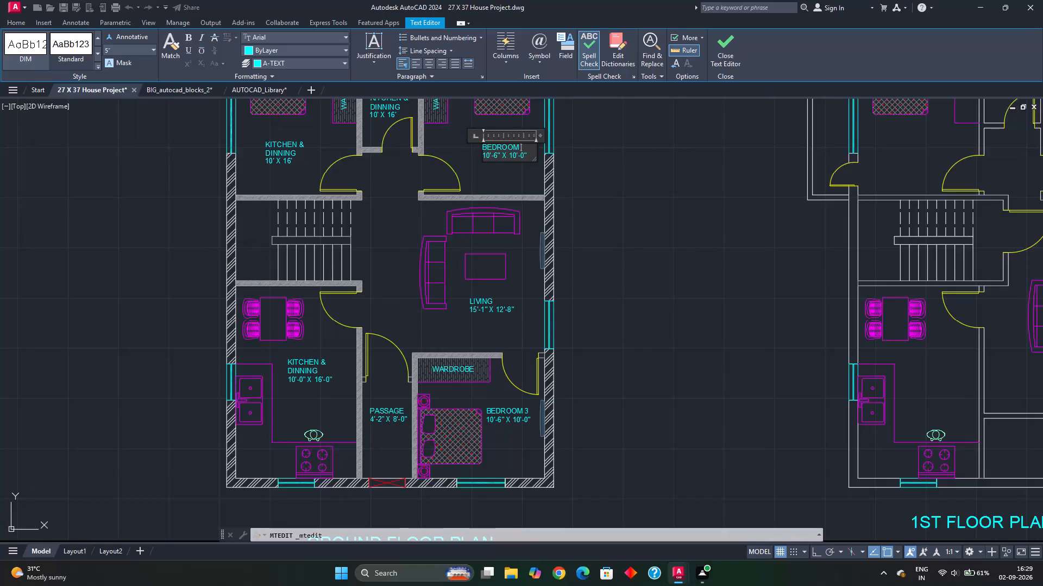
{"action": "key", "text": "2"}
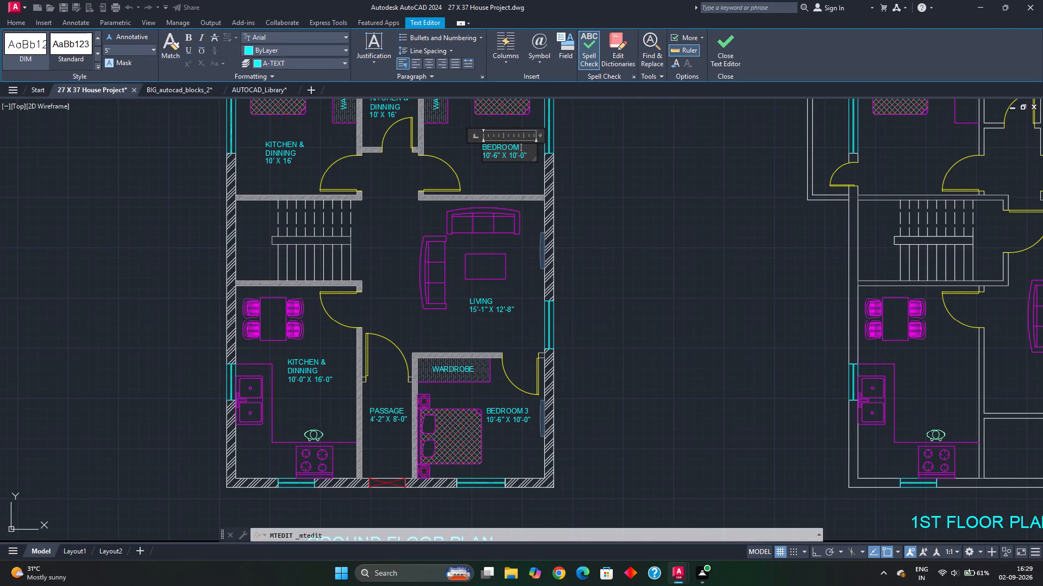
Change the size line of the BEDROOM 2 label to 10'-0" X 12'-0".
{"action": "key", "text": "Down"}
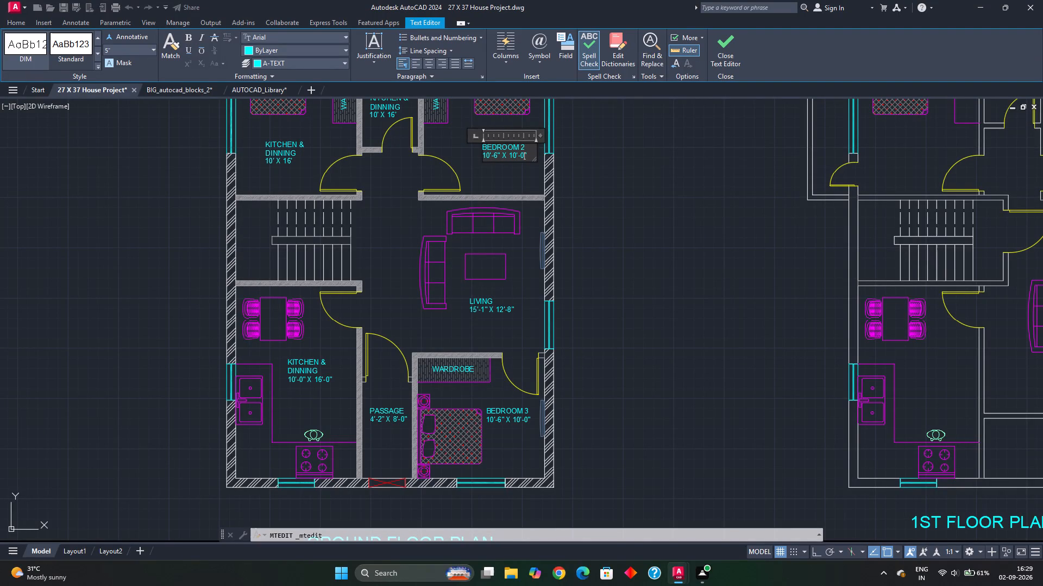
{"action": "key", "text": "Left"}
{"action": "key", "text": "Left"}
{"action": "key", "text": "Left"}
{"action": "scroll", "coordinate": [533, 154], "scroll_direction": "up", "scroll_amount": 2}
{"action": "scroll", "coordinate": [474, 175], "scroll_direction": "up", "scroll_amount": 3}
{"action": "scroll", "coordinate": [474, 175], "scroll_direction": "down", "scroll_amount": 1}
{"action": "middle_click_drag", "start_coordinate": [474, 178], "coordinate": [468, 244]}
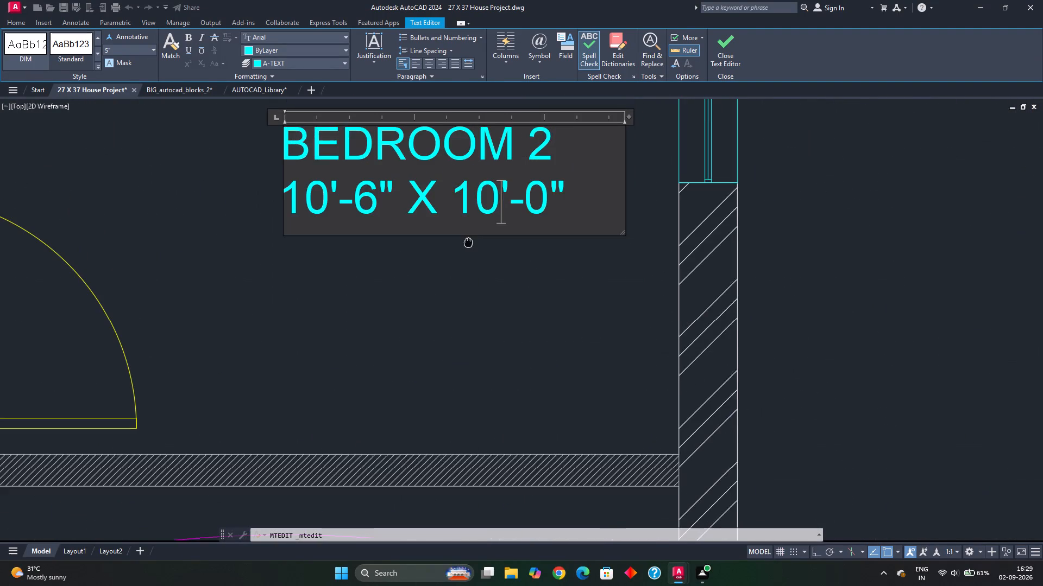
{"action": "middle_click_drag", "start_coordinate": [468, 244], "coordinate": [468, 248]}
{"action": "scroll", "coordinate": [468, 248], "scroll_direction": "down", "scroll_amount": 3}
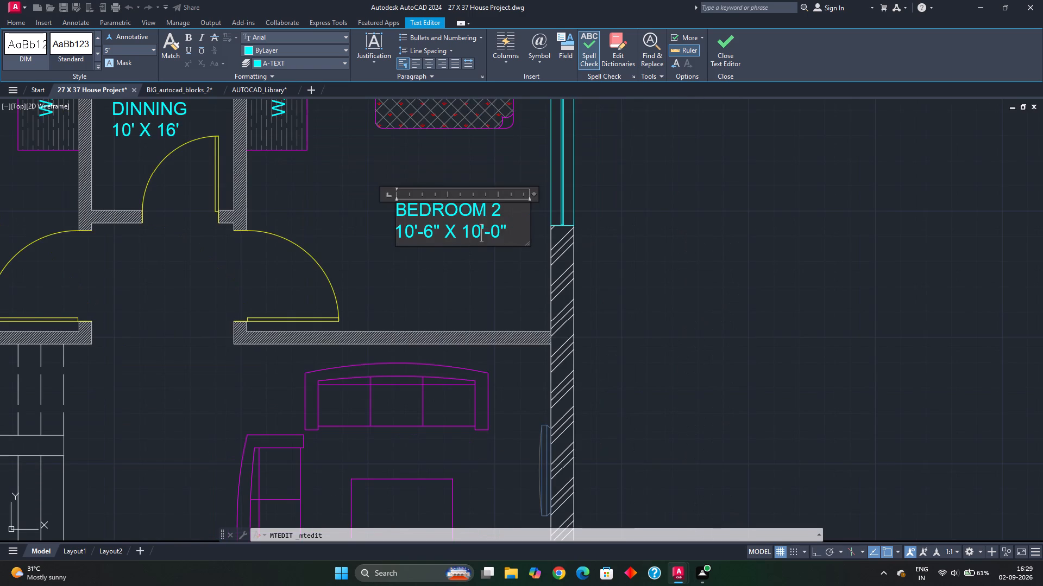
{"action": "key", "text": "BackSpace"}
{"action": "key", "text": "2"}
{"action": "key", "text": "Left"}
{"action": "key", "text": "Left"}
{"action": "key", "text": "Left"}
{"action": "key", "text": "Left"}
{"action": "key", "text": "Left"}
{"action": "key", "text": "Left"}
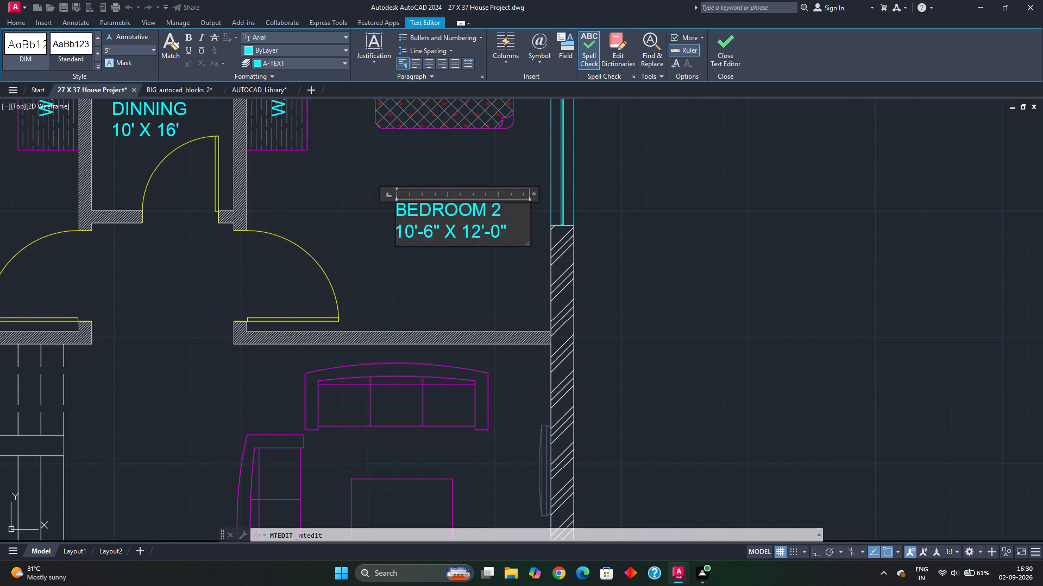
{"action": "key", "text": "BackSpace"}
{"action": "key", "text": "0"}
{"action": "left_click", "coordinate": [457, 277]}
Delete the KITCHEN & DINNING label in the ground floor bedroom above the staircase.
{"action": "scroll", "coordinate": [458, 281], "scroll_direction": "down", "scroll_amount": 3}
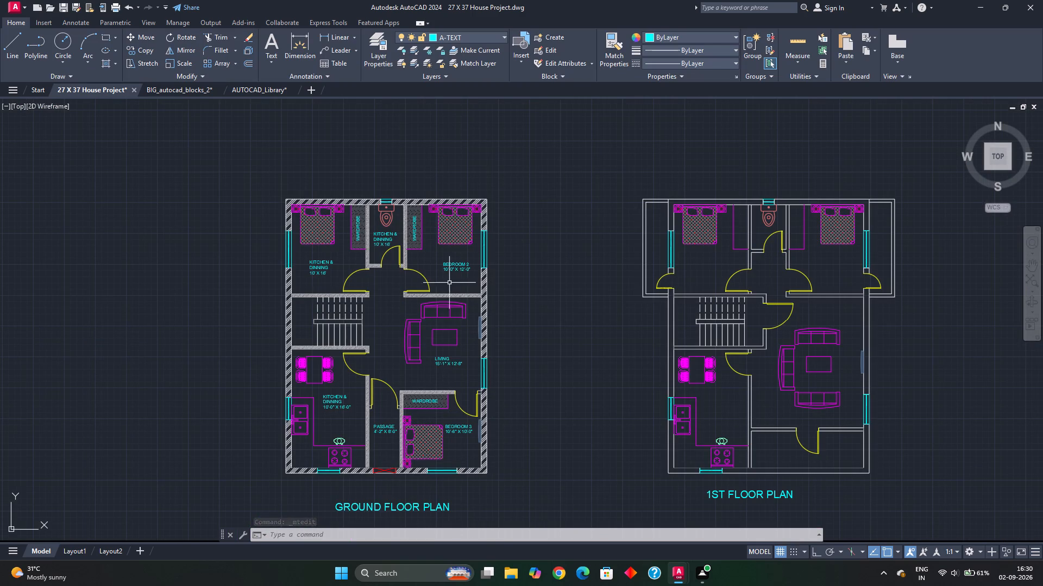
{"action": "left_click", "coordinate": [314, 269]}
{"action": "key", "text": "Delete"}
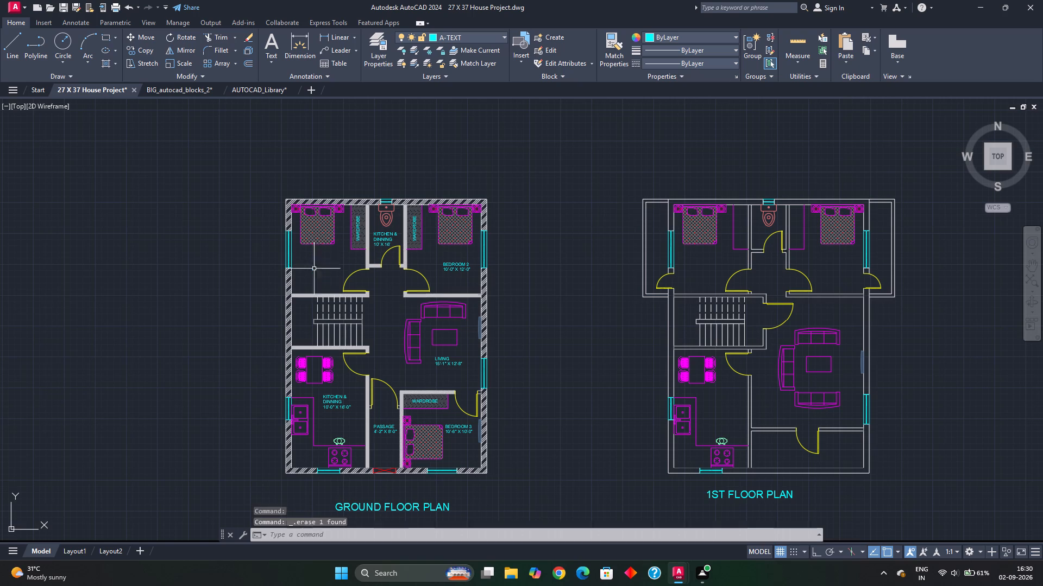
Copy the BEDROOM 2 label horizontally with Ortho on into the ground floor bedroom above the staircase.
{"action": "left_click", "coordinate": [445, 269]}
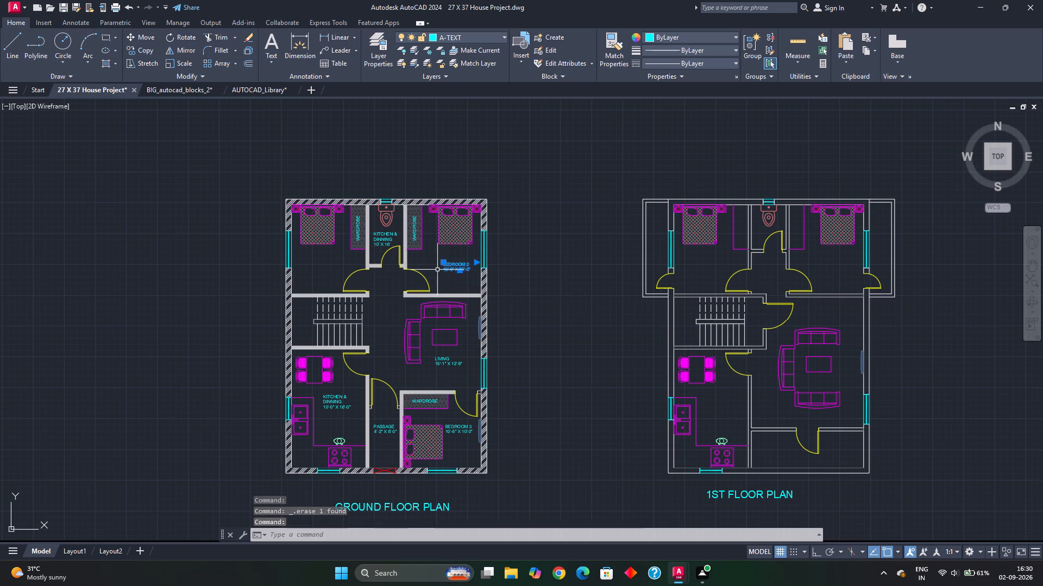
{"action": "left_click", "coordinate": [137, 49]}
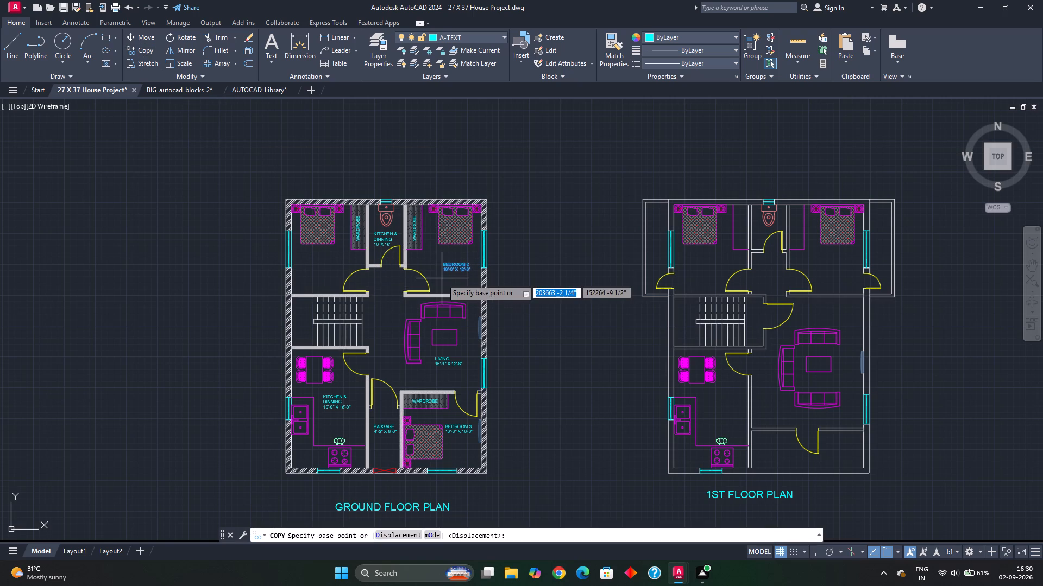
{"action": "left_click", "coordinate": [446, 270]}
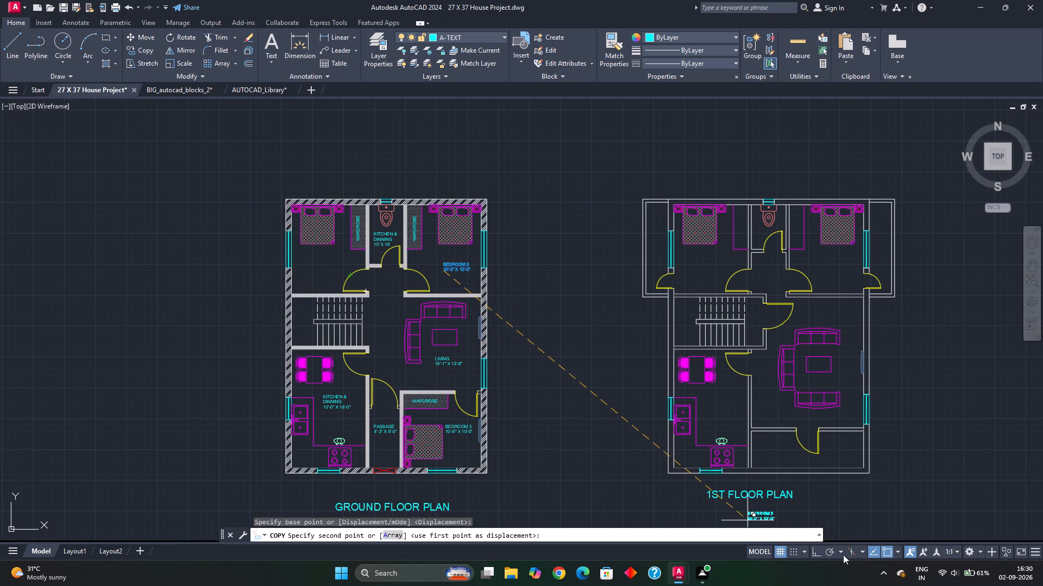
{"action": "left_click", "coordinate": [819, 549]}
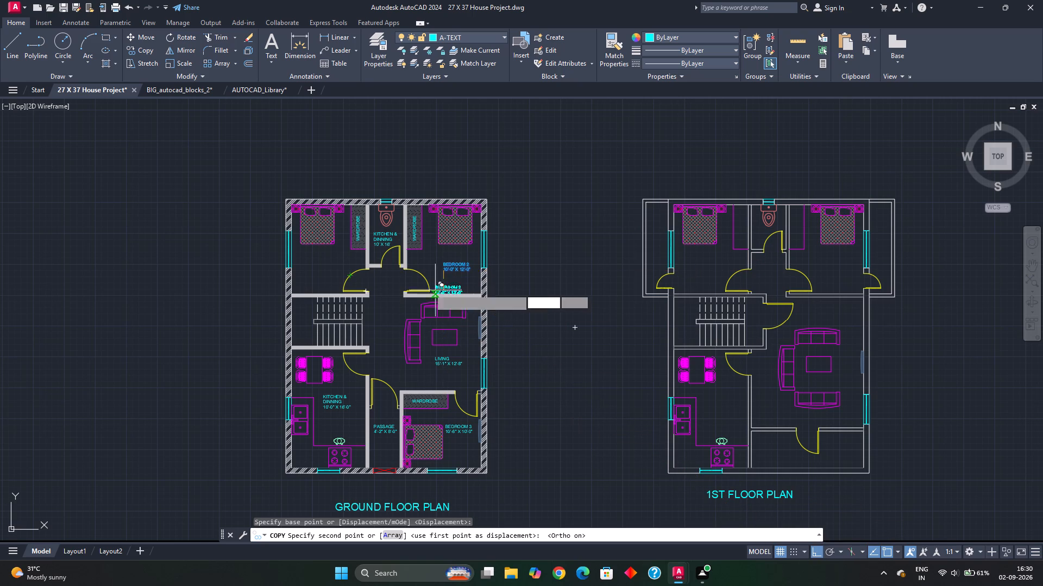
{"action": "left_click", "coordinate": [307, 268]}
{"action": "scroll", "coordinate": [307, 268], "scroll_direction": "up", "scroll_amount": 3}
{"action": "key", "text": "Escape"}
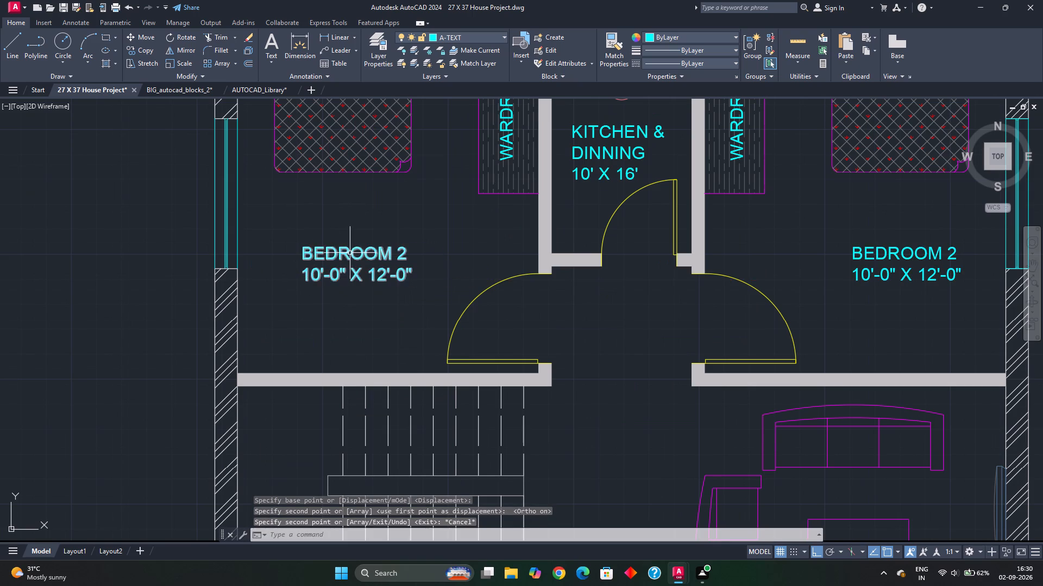
Rename the copied label in the bedroom above the staircase as BEDROOM 1.
{"action": "double_click", "coordinate": [349, 254]}
{"action": "left_click", "coordinate": [406, 253]}
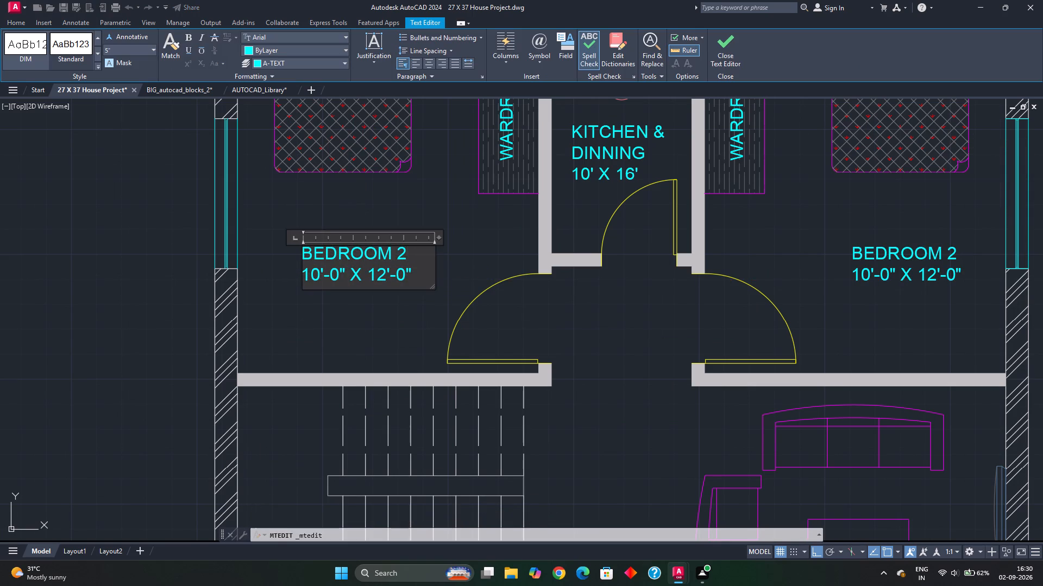
{"action": "key", "text": "BackSpace"}
{"action": "key", "text": "1"}
{"action": "left_click", "coordinate": [414, 317]}
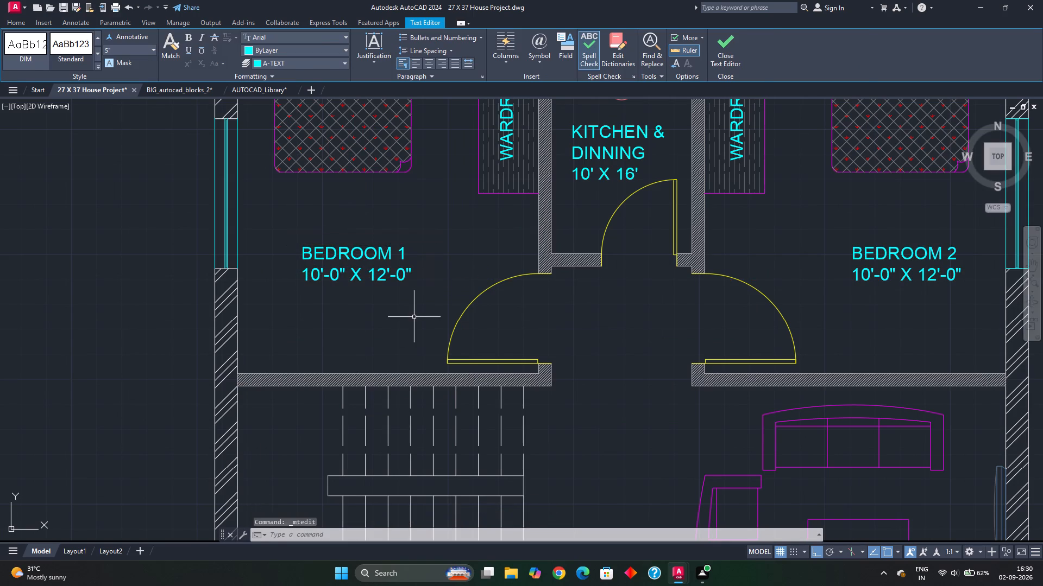
Open the KITCHEN & DINNING label in the toilet between the two wardrobes for editing.
{"action": "scroll", "coordinate": [540, 293], "scroll_direction": "down", "scroll_amount": 1}
{"action": "middle_click_drag", "start_coordinate": [542, 302], "coordinate": [533, 339]}
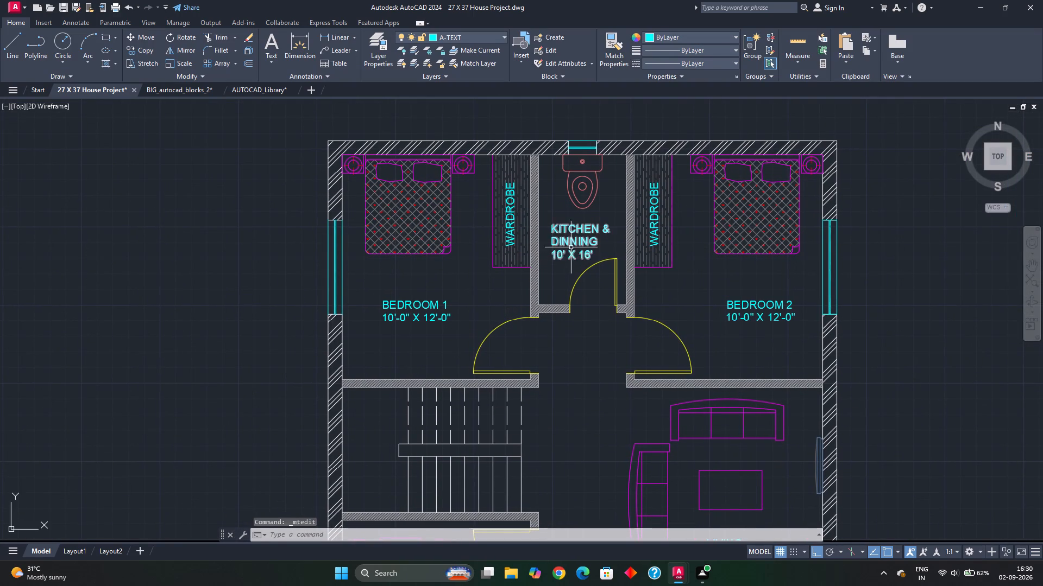
{"action": "double_click", "coordinate": [571, 239]}
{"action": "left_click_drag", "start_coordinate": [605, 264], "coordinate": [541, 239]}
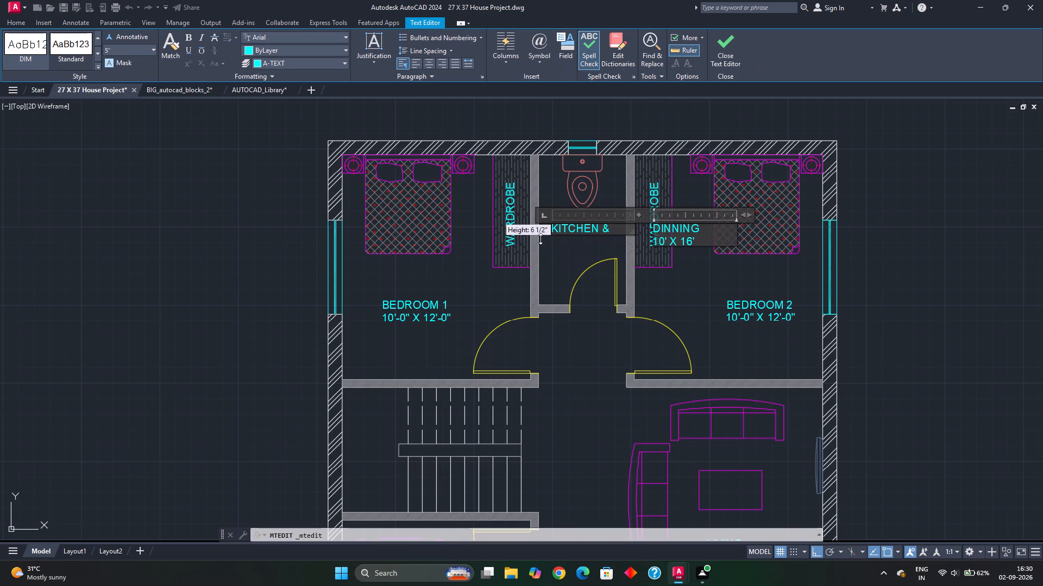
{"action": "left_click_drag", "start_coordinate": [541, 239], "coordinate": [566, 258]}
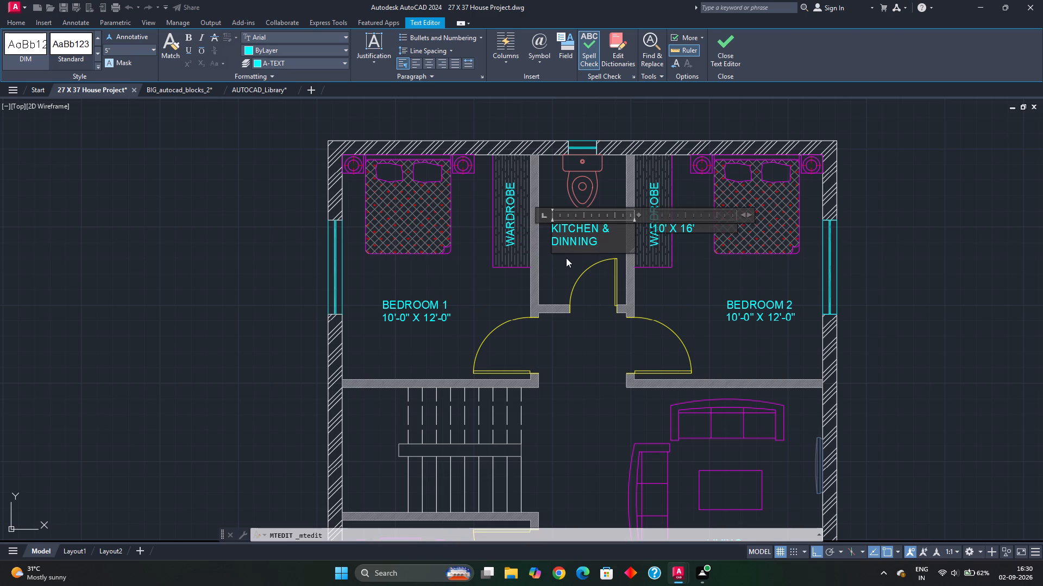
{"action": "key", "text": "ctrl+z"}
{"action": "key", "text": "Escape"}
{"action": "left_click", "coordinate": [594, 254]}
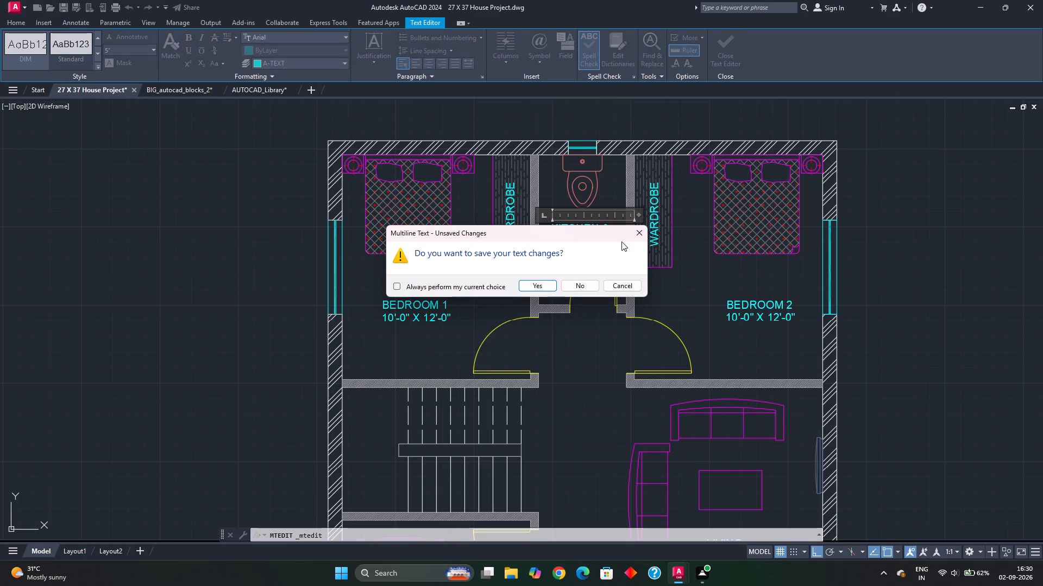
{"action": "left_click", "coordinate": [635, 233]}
Replace the KITCHEN & DINNING text in the ground floor toilet with TOILET and the size 4'-8" X 8'-0" on a second line.
{"action": "left_click_drag", "start_coordinate": [601, 258], "coordinate": [562, 244]}
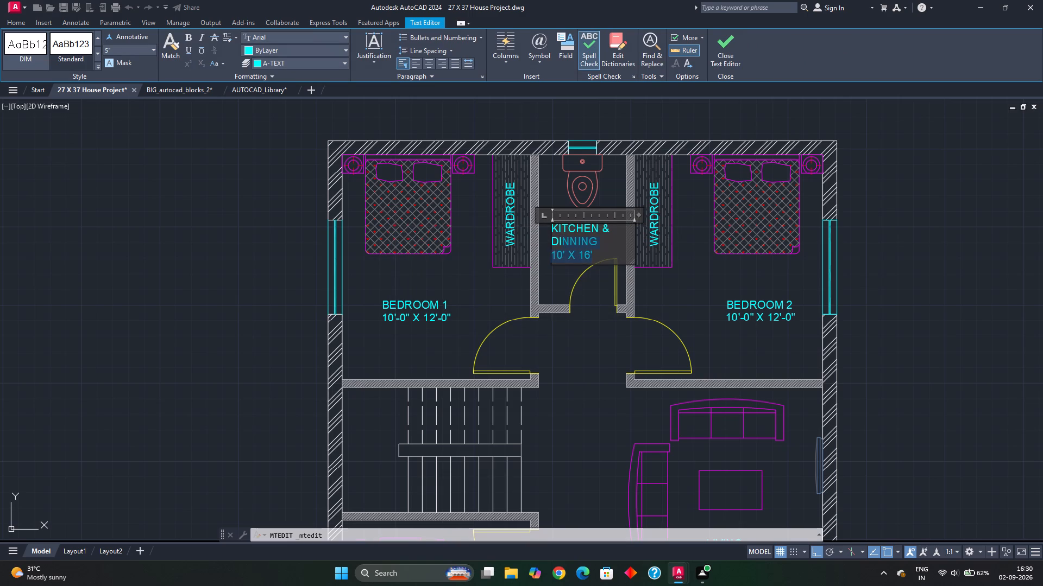
{"action": "left_click_drag", "start_coordinate": [562, 244], "coordinate": [550, 224]}
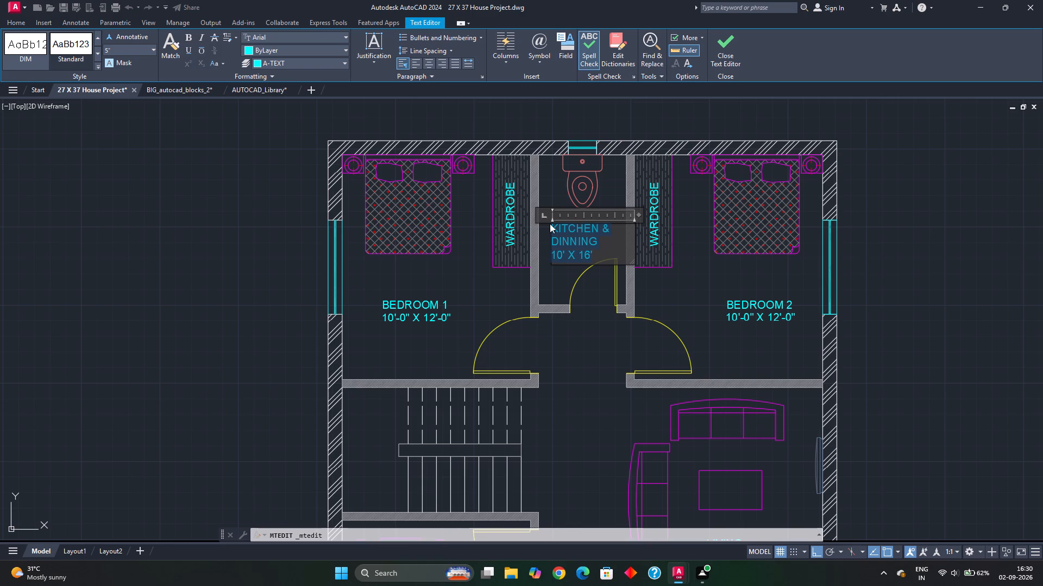
{"action": "type", "text": "TOILET"}
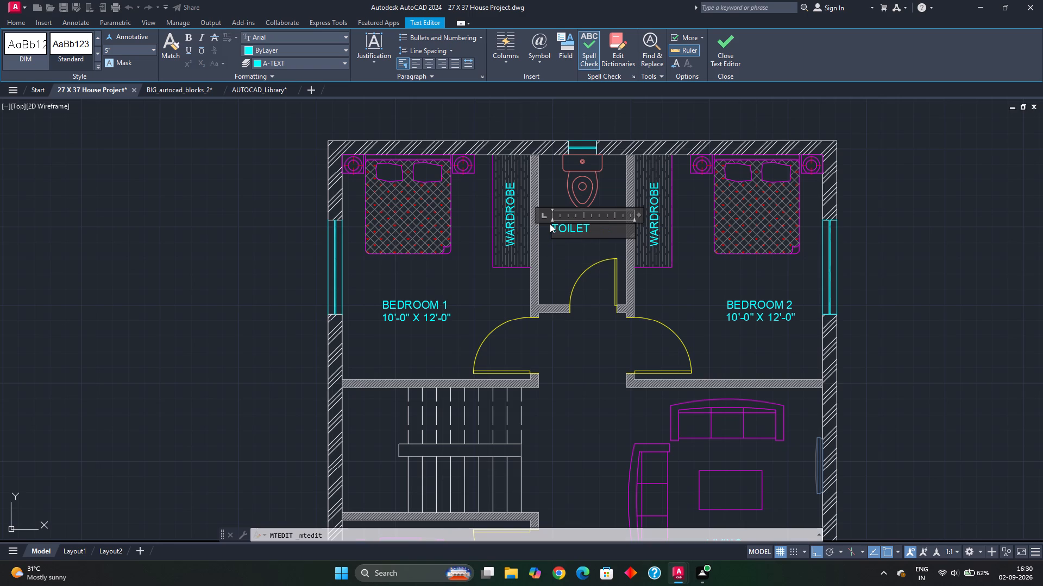
{"action": "key", "text": "Return"}
{"action": "type", "text": "4'"}
{"action": "type", "text": "8\""}
{"action": "key", "text": "Left"}
{"action": "key", "text": "Left"}
{"action": "key", "text": "minus"}
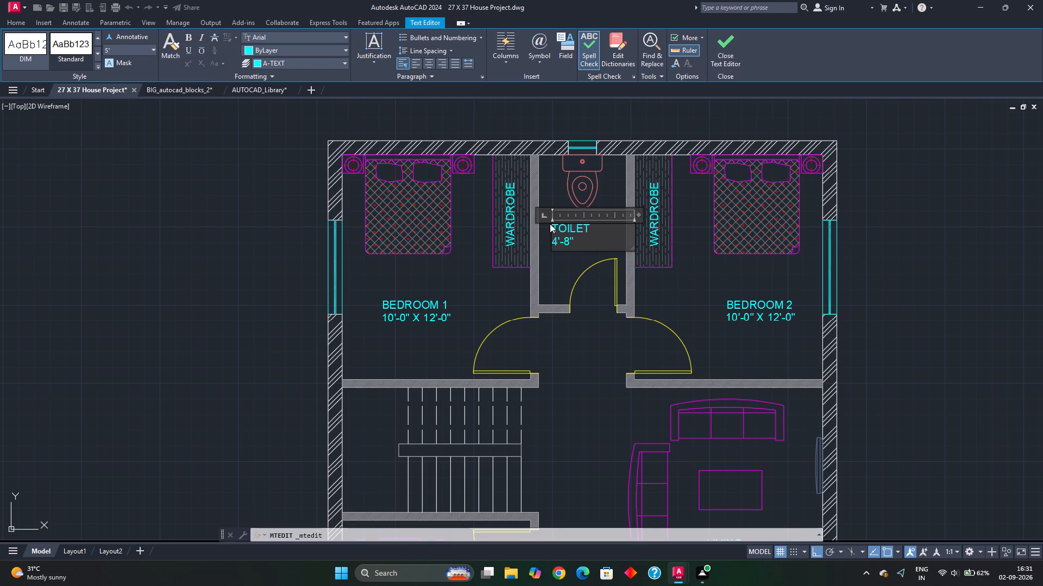
{"action": "key", "text": "Right"}
{"action": "key", "text": "Right"}
{"action": "key", "text": "Right"}
{"action": "key", "text": "space"}
{"action": "type", "text": "X"}
{"action": "key", "text": "space"}
{"action": "key", "text": "8"}
{"action": "key", "text": "apostrophe"}
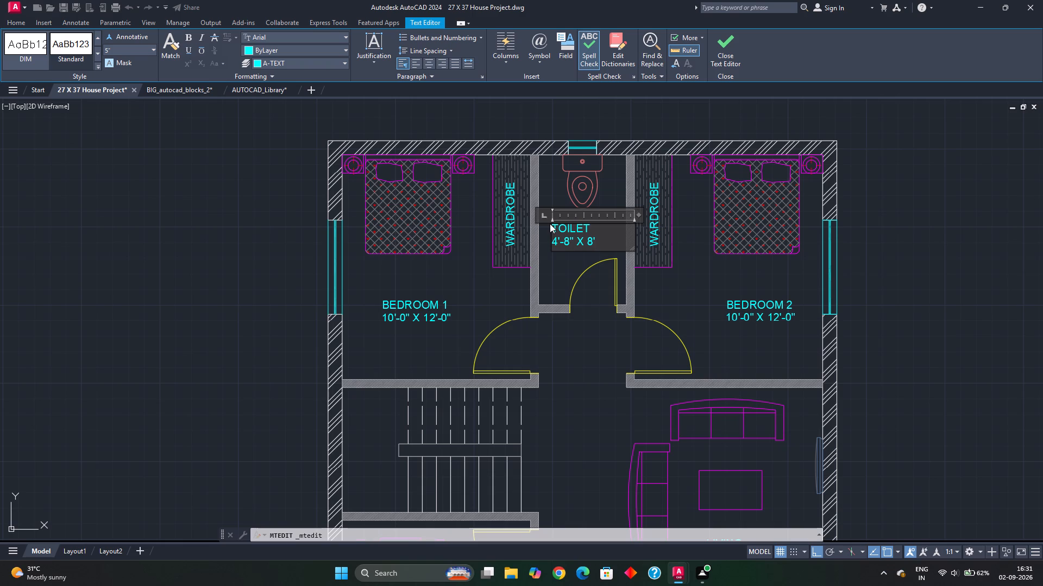
{"action": "type", "text": "-0"}
{"action": "key", "text": "shift+quotedbl"}
{"action": "left_click", "coordinate": [588, 360]}
Copy the ground floor BEDROOM 1, BEDROOM 2 and KITCHEN & DINNING labels horizontally about 51' into the matching 1st floor rooms.
{"action": "scroll", "coordinate": [590, 350], "scroll_direction": "down", "scroll_amount": 2}
{"action": "middle_click_drag", "start_coordinate": [590, 348], "coordinate": [584, 308]}
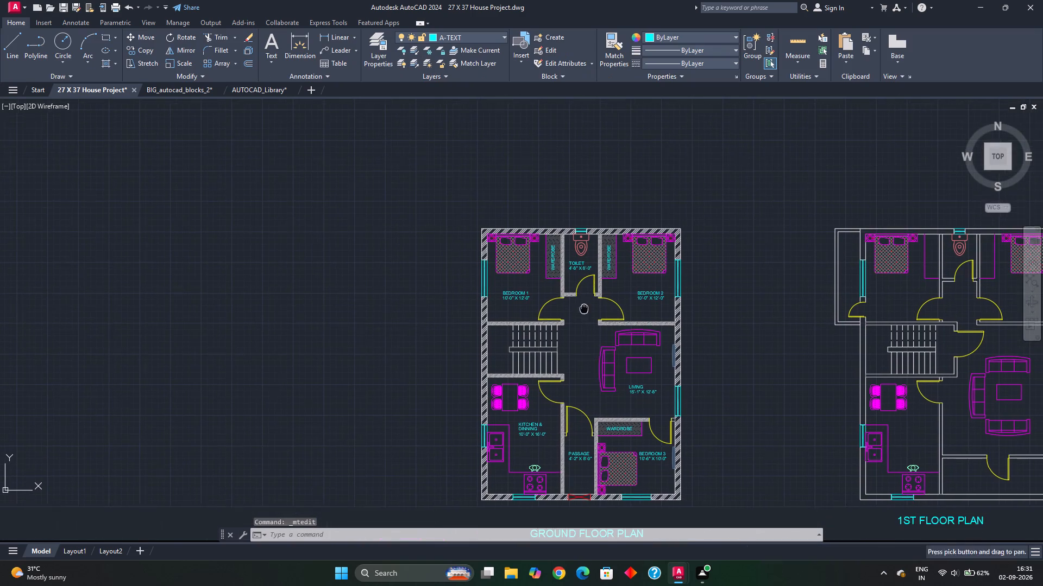
{"action": "middle_click_drag", "start_coordinate": [611, 391], "coordinate": [595, 356]}
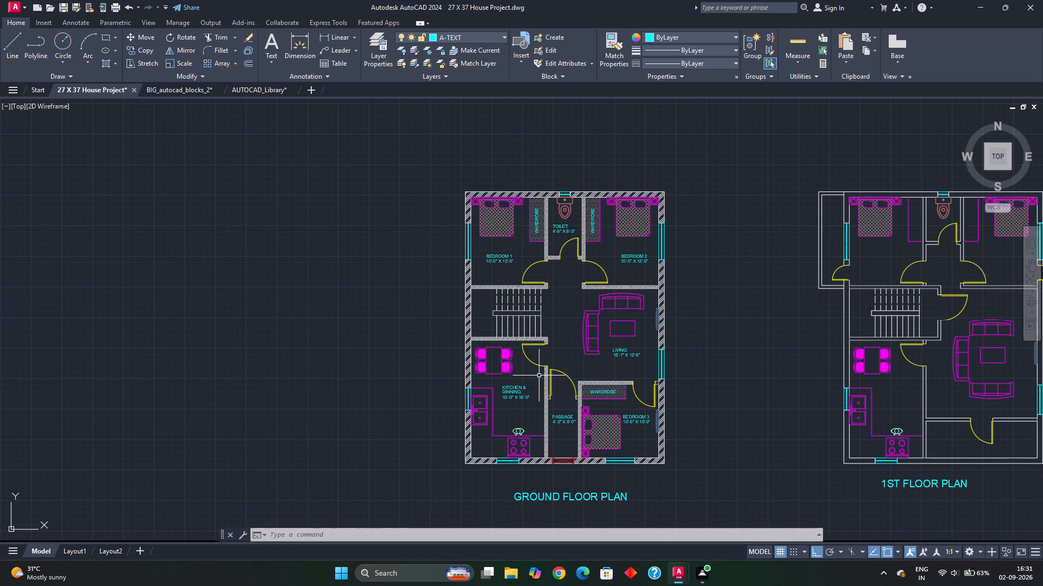
{"action": "left_click", "coordinate": [497, 262]}
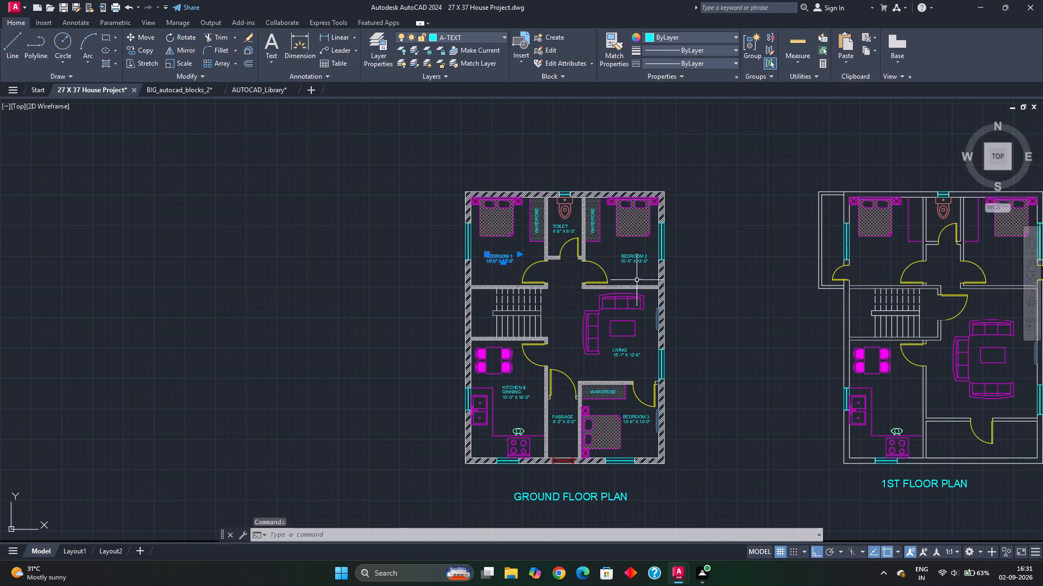
{"action": "left_click", "coordinate": [636, 260]}
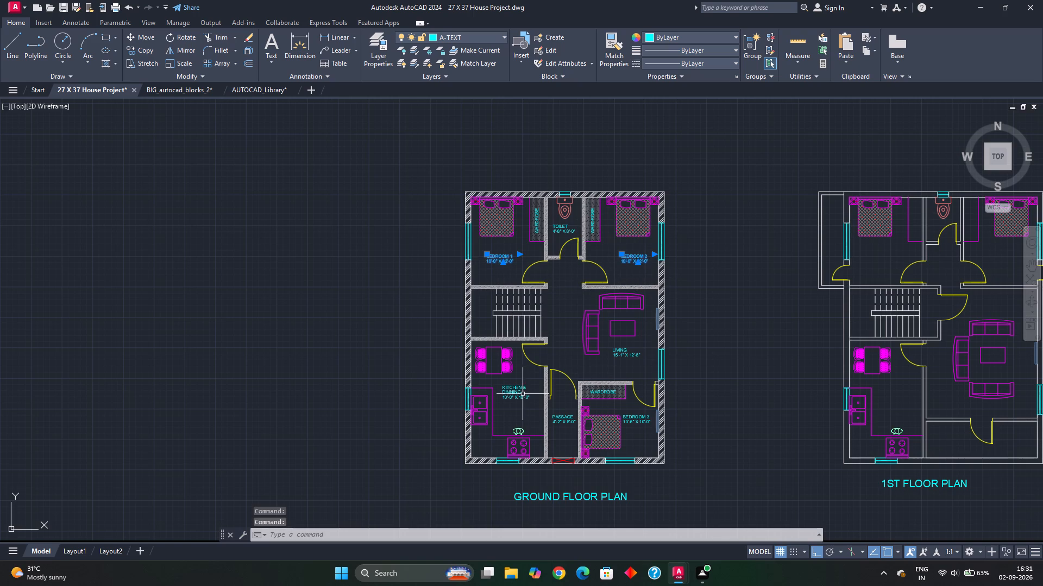
{"action": "left_click", "coordinate": [518, 397]}
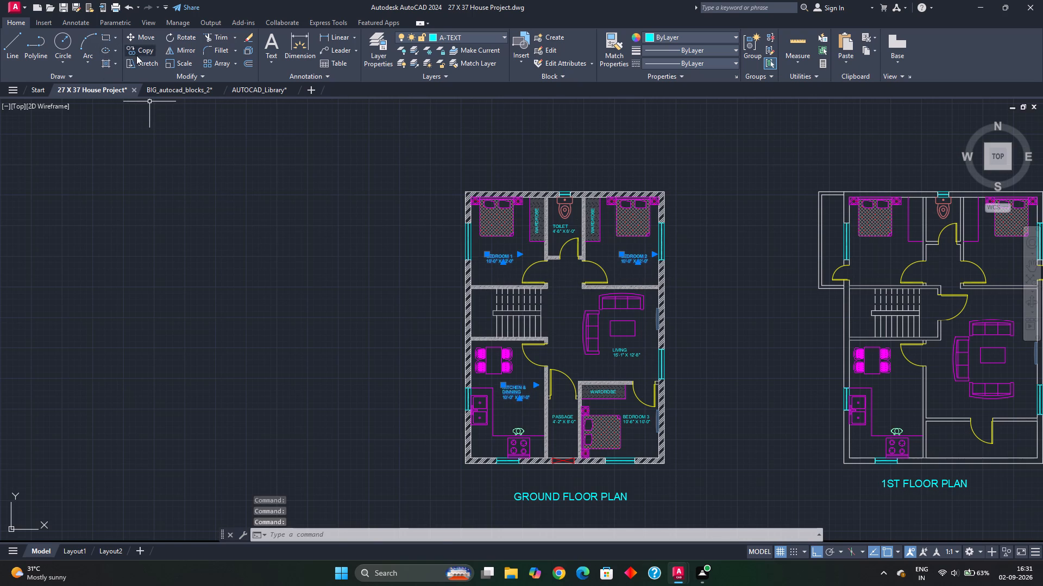
{"action": "left_click", "coordinate": [136, 55]}
{"action": "left_click", "coordinate": [488, 264]}
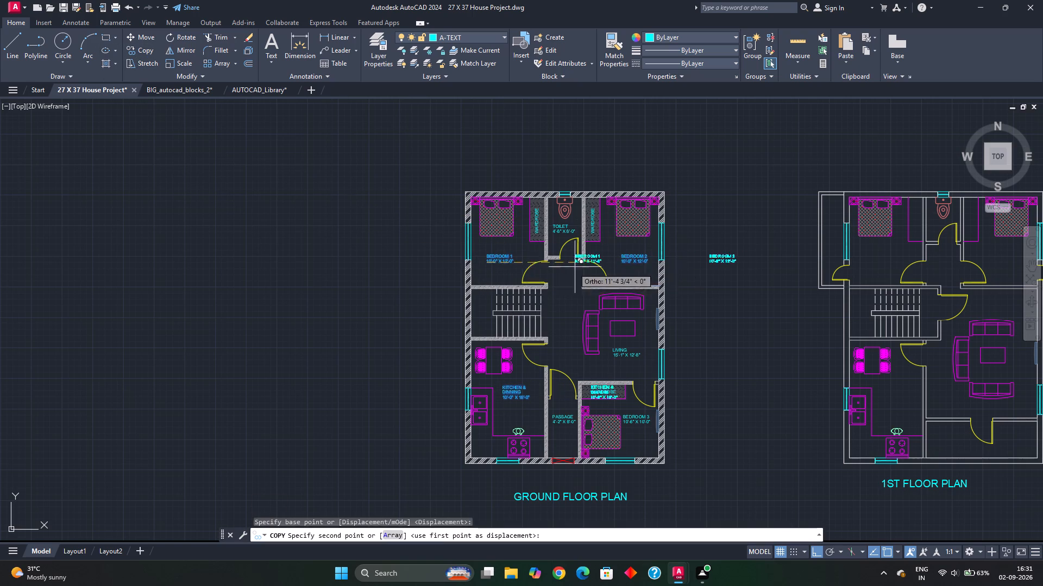
{"action": "middle_click_drag", "start_coordinate": [753, 266], "coordinate": [505, 266]}
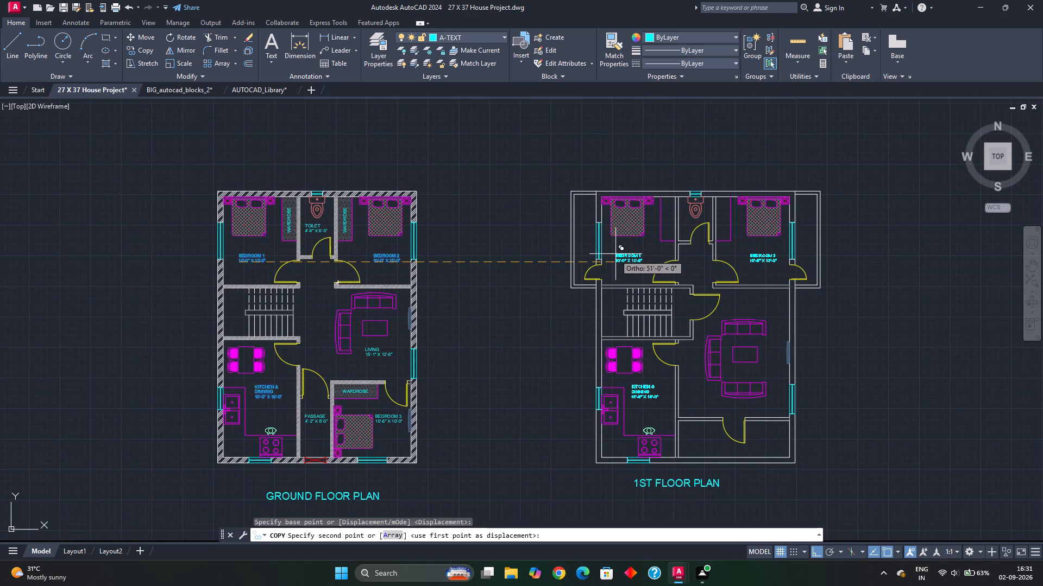
{"action": "left_click", "coordinate": [615, 254]}
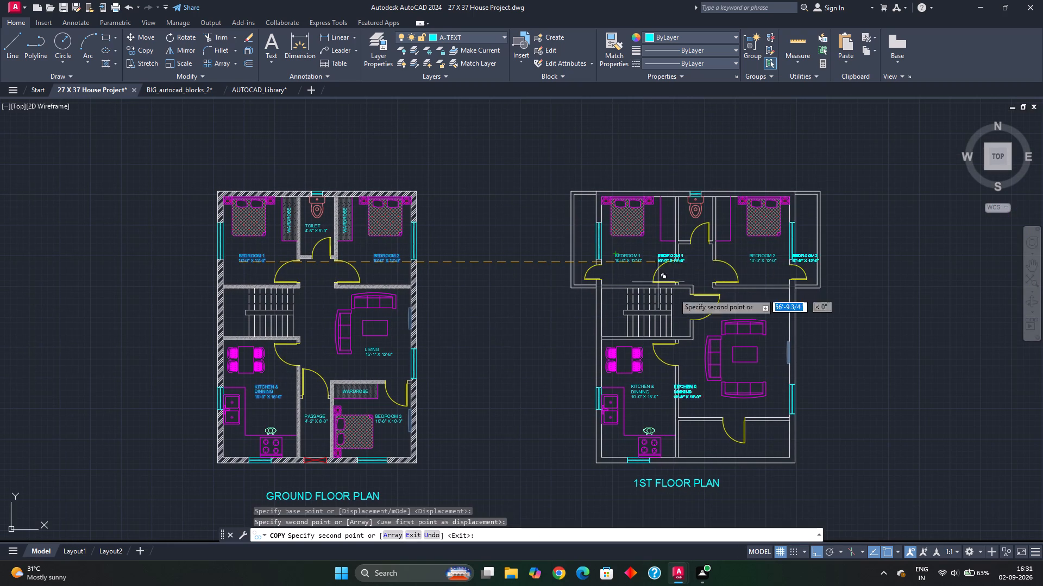
{"action": "key", "text": "Escape"}
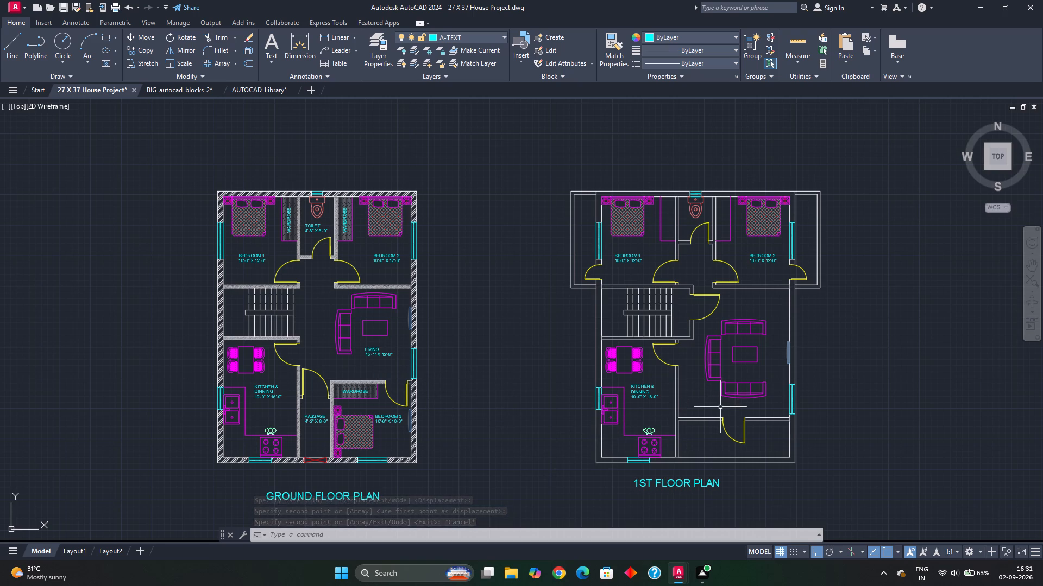
Measure the width and length of the 1st floor living room.
{"action": "left_click", "coordinate": [797, 45]}
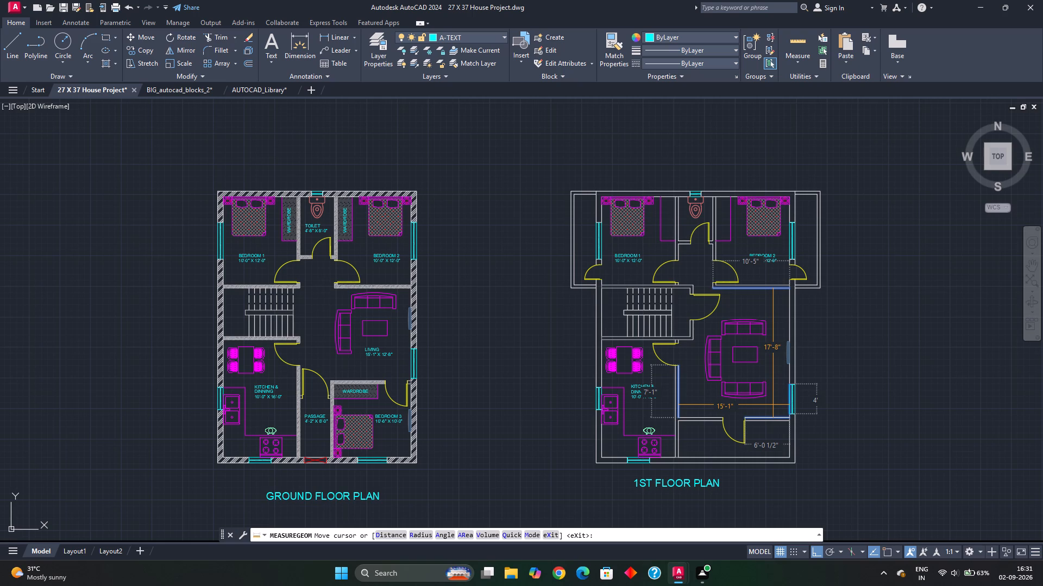
{"action": "key", "text": "Escape"}
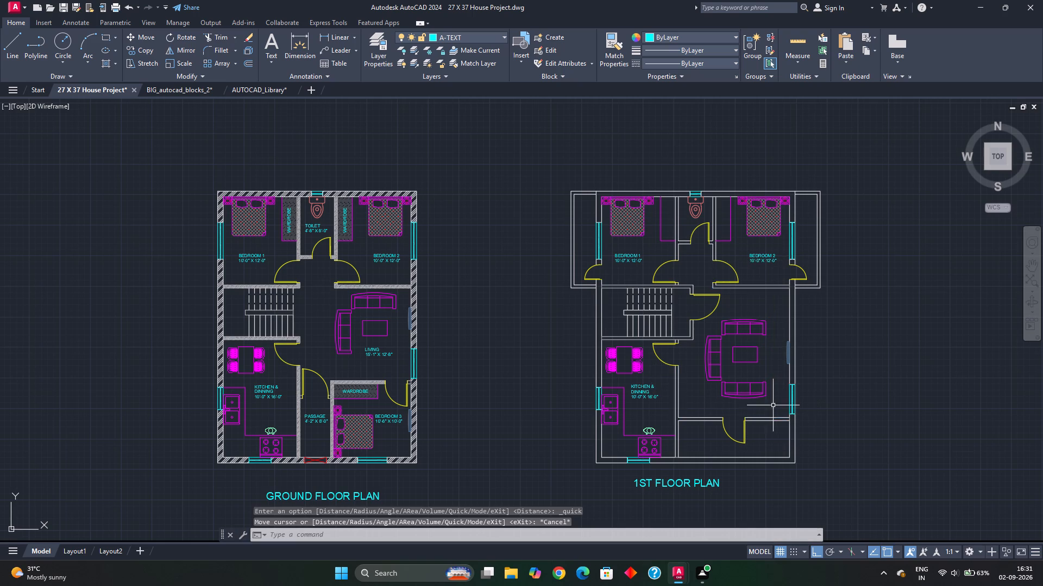
Copy the ground floor LIVING label with Ortho off into the 1st floor living room, beside the center table.
{"action": "left_click", "coordinate": [379, 357]}
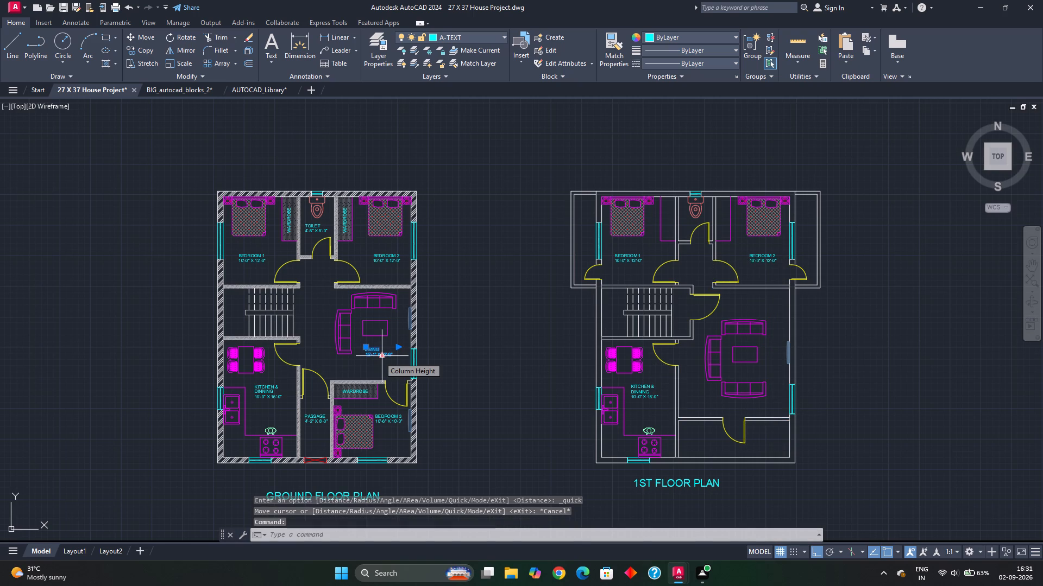
{"action": "left_click", "coordinate": [146, 52]}
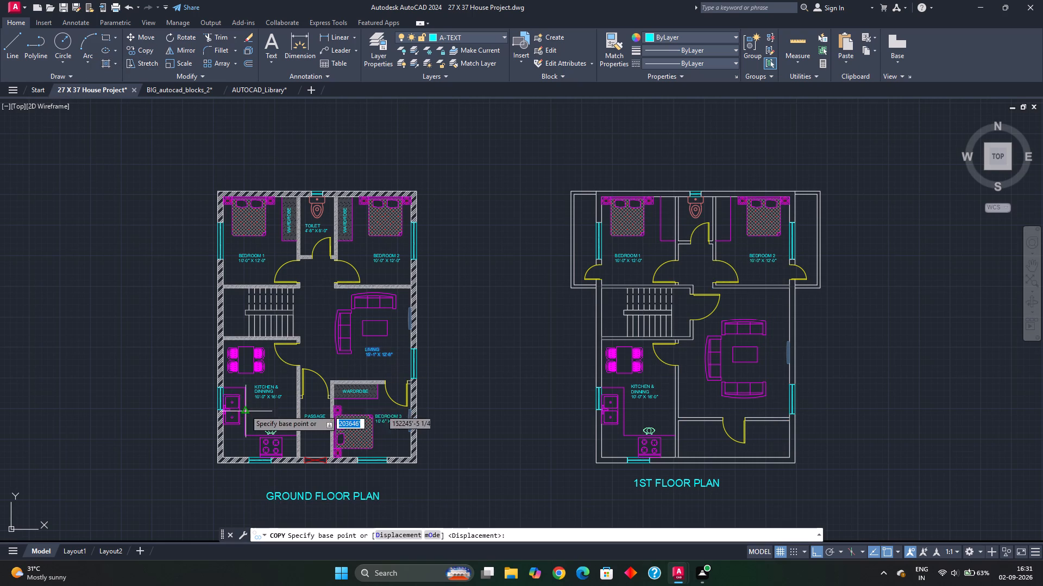
{"action": "left_click", "coordinate": [365, 360]}
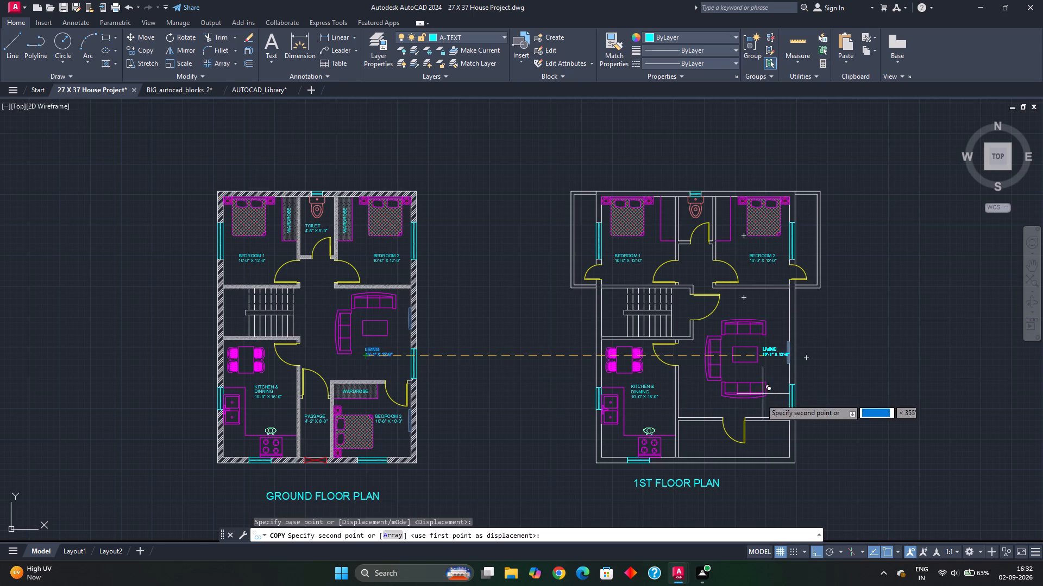
{"action": "left_click", "coordinate": [816, 550]}
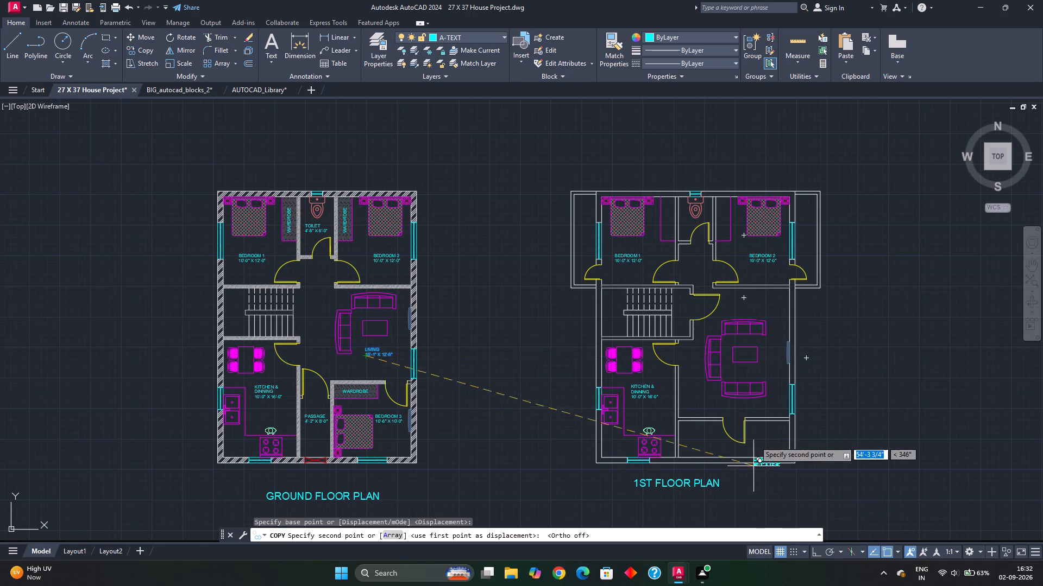
{"action": "left_click", "coordinate": [758, 376]}
{"action": "scroll", "coordinate": [765, 379], "scroll_direction": "up", "scroll_amount": 2}
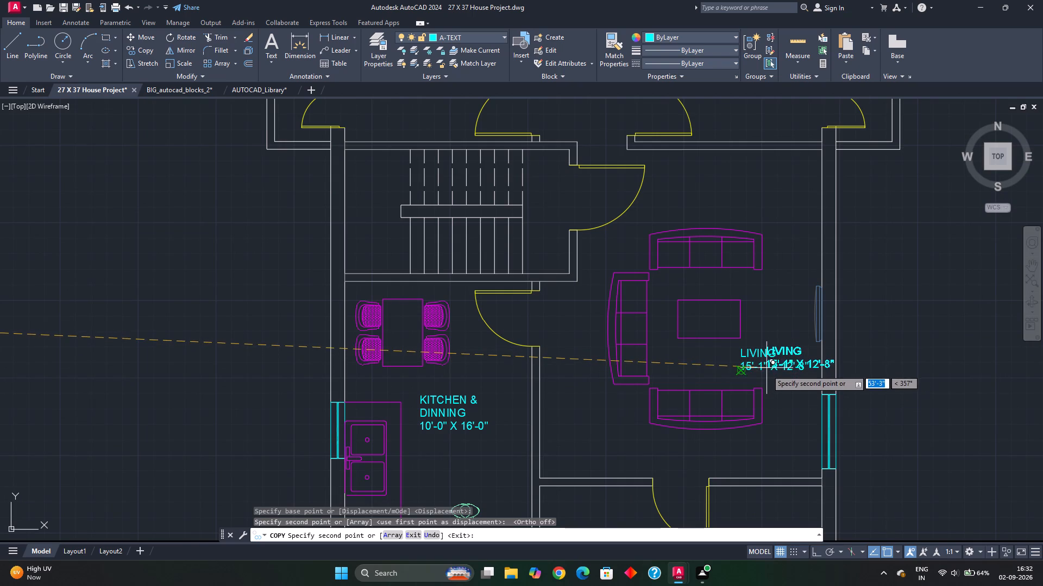
{"action": "key", "text": "Escape"}
{"action": "key", "text": "Escape"}
Change the size in the 1st floor LIVING label to 15'-1" X 17'-8".
{"action": "double_click", "coordinate": [772, 368]}
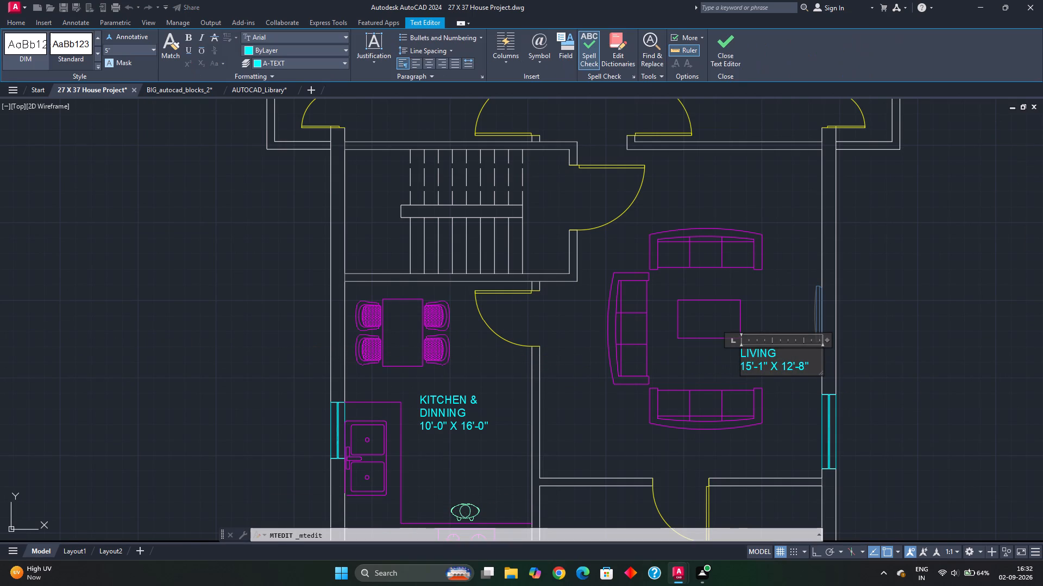
{"action": "left_click", "coordinate": [794, 369]}
{"action": "key", "text": "BackSpace"}
{"action": "key", "text": "7"}
{"action": "left_click", "coordinate": [794, 414]}
Copy the ground floor BEDROOM 3 WARDROBE label and paste it into the unlabelled space below the 1st floor living room.
{"action": "scroll", "coordinate": [776, 329], "scroll_direction": "down", "scroll_amount": 2}
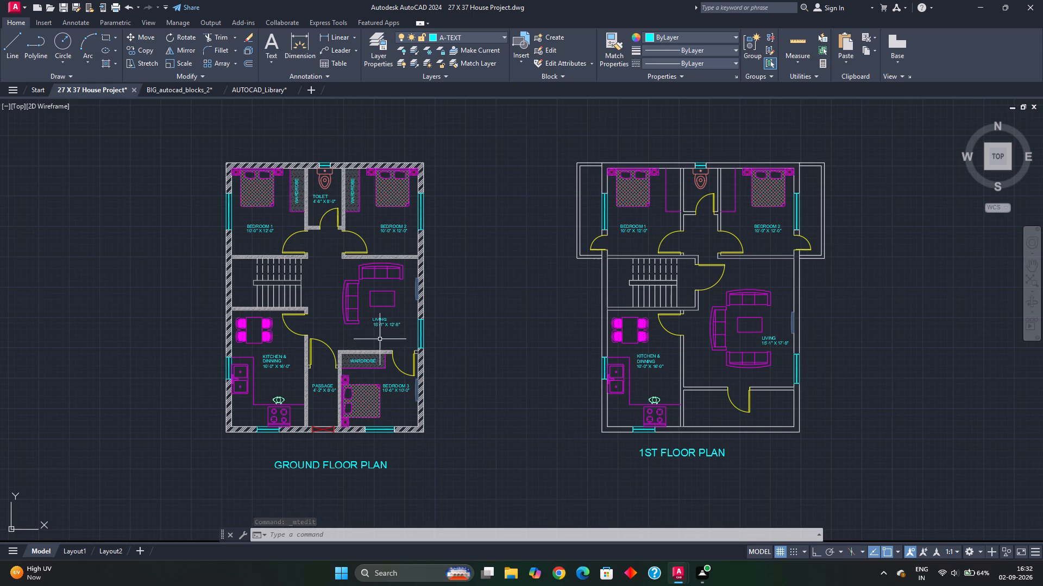
{"action": "left_click", "coordinate": [359, 361]}
{"action": "key", "text": "ctrl+c"}
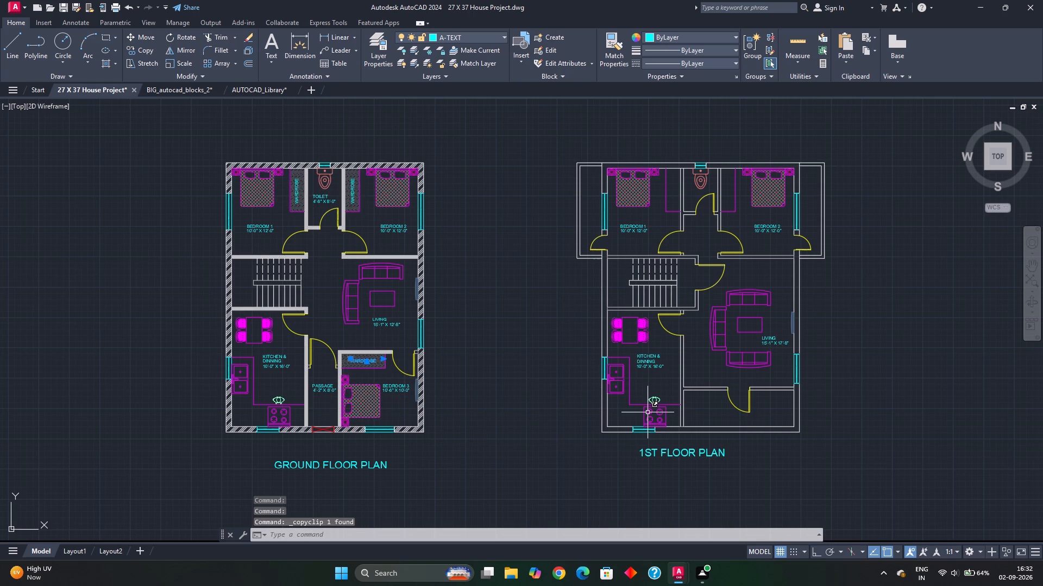
{"action": "key", "text": "ctrl+c"}
{"action": "key", "text": "Escape"}
{"action": "key", "text": "Escape"}
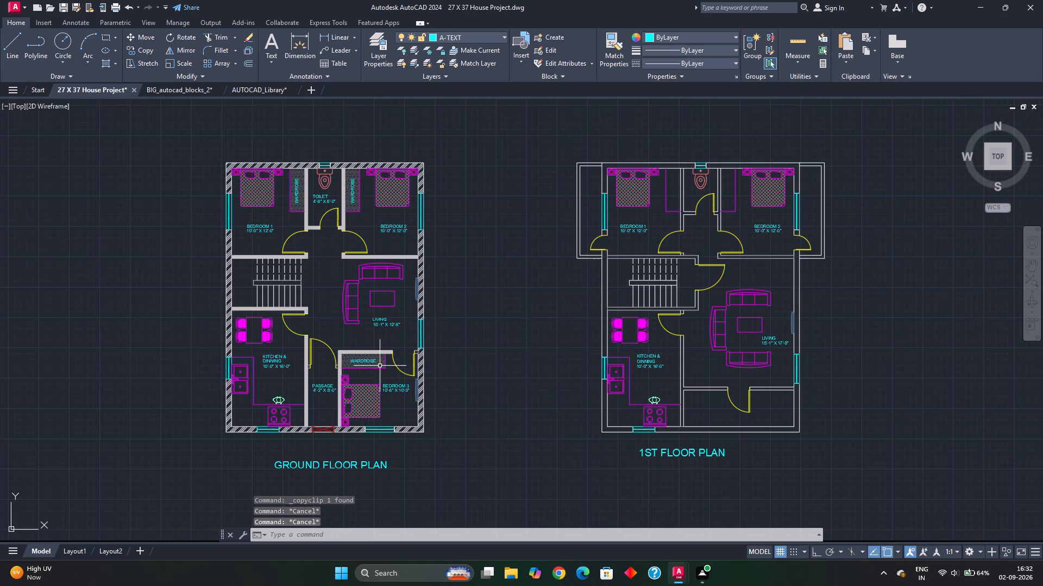
{"action": "scroll", "coordinate": [370, 363], "scroll_direction": "up", "scroll_amount": 3}
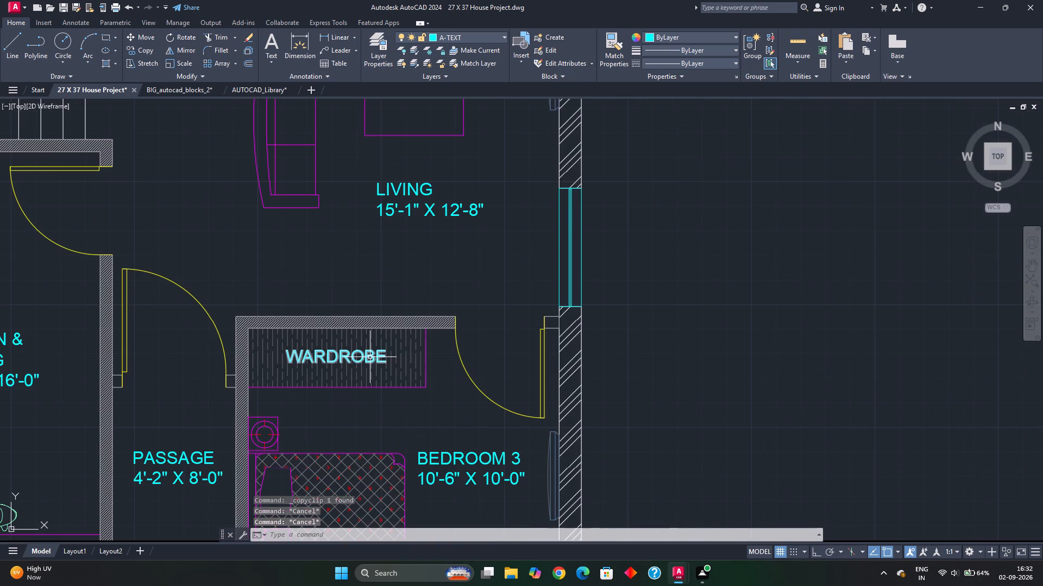
{"action": "left_click", "coordinate": [368, 360]}
{"action": "key", "text": "ctrl+c"}
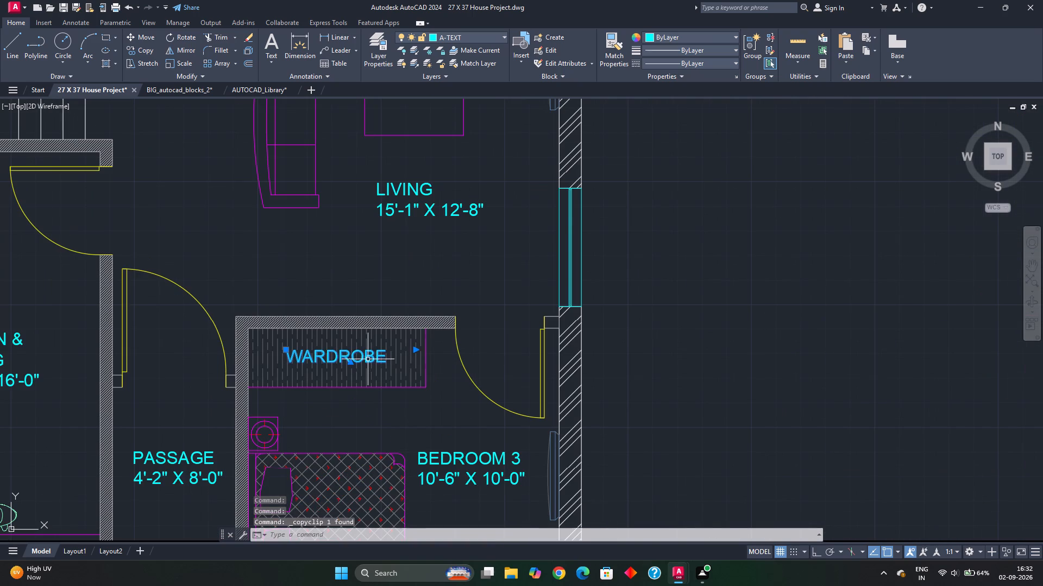
{"action": "scroll", "coordinate": [546, 423], "scroll_direction": "down", "scroll_amount": 3}
{"action": "middle_click_drag", "start_coordinate": [627, 430], "coordinate": [324, 375]}
{"action": "key", "text": "ctrl+v"}
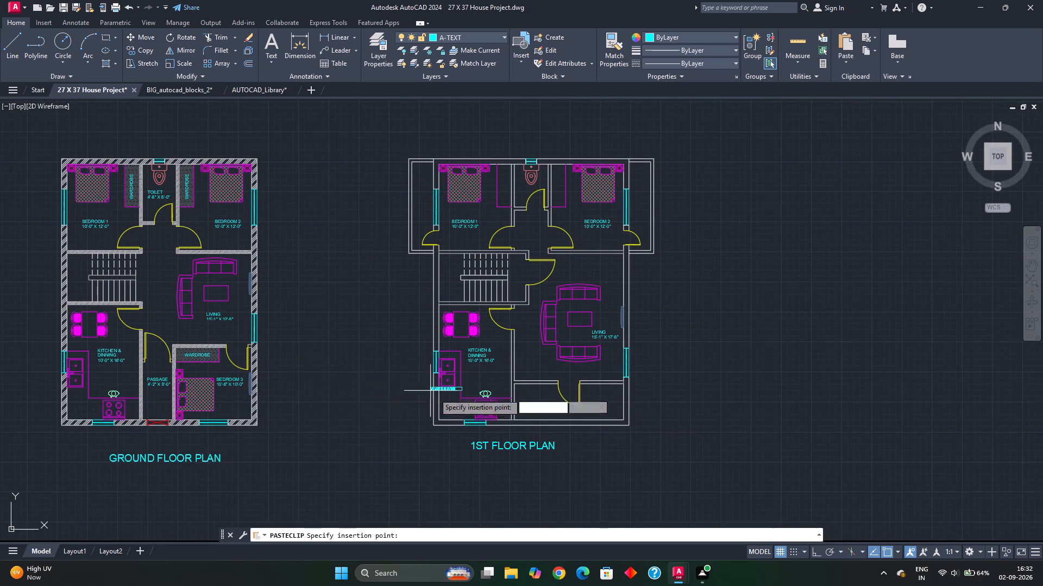
{"action": "left_click", "coordinate": [534, 409]}
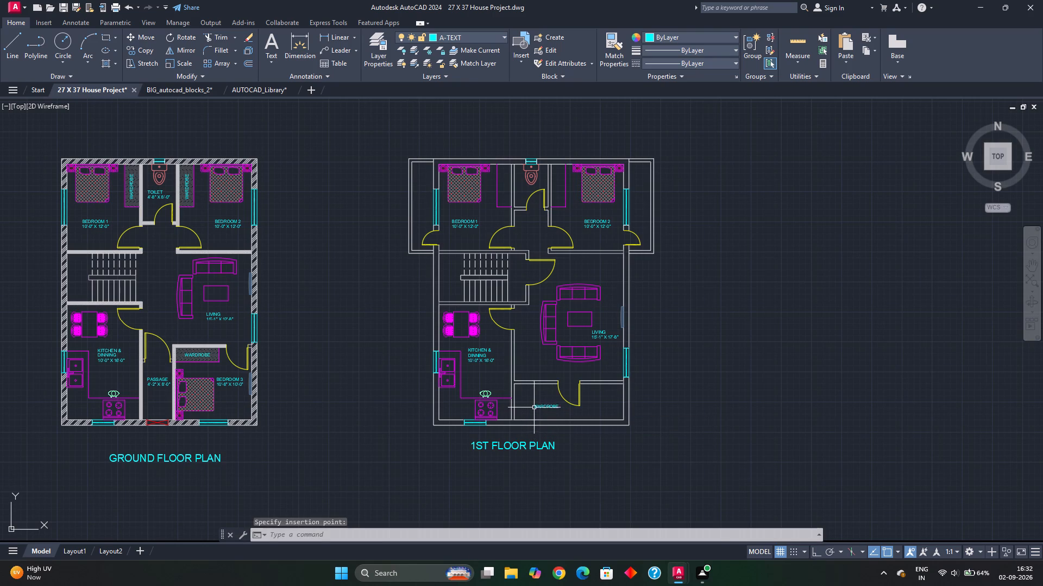
Change the text of the pasted label below the 1st floor living room to BALCONY.
{"action": "double_click", "coordinate": [540, 409]}
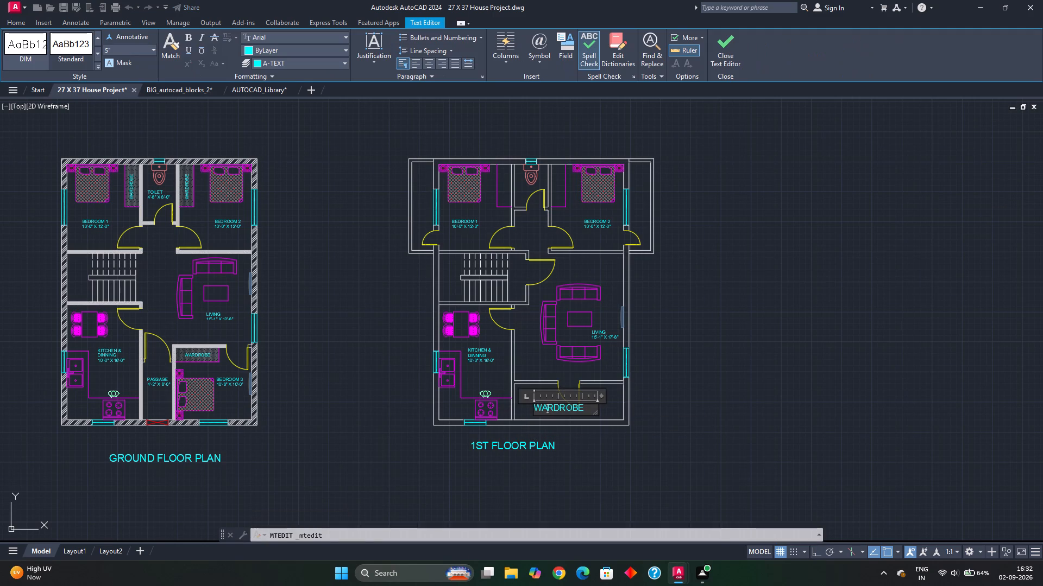
{"action": "left_click_drag", "start_coordinate": [586, 409], "coordinate": [506, 406]}
{"action": "key", "text": "BackSpace"}
{"action": "type", "text": "BALCON"}
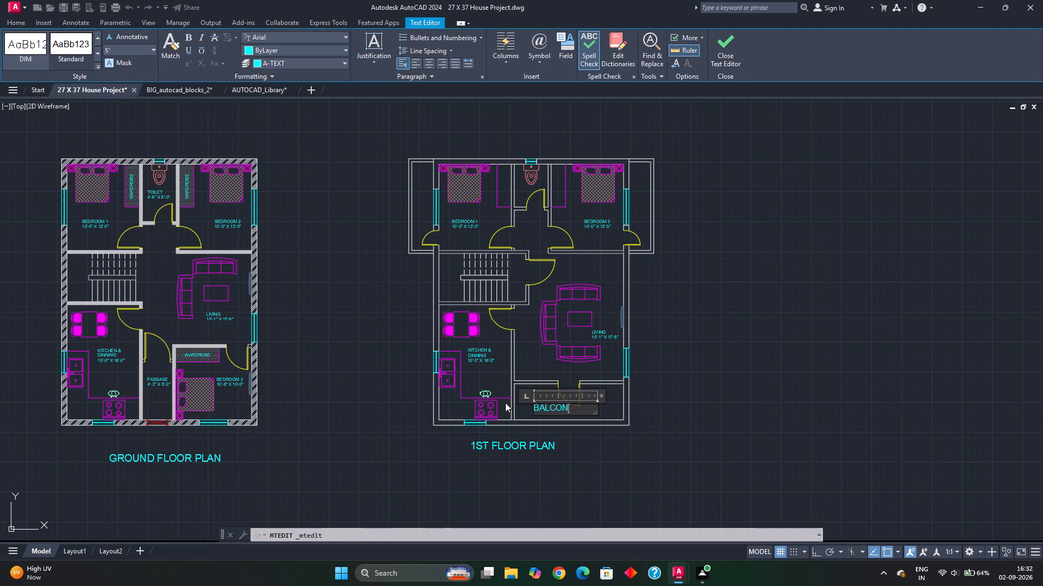
{"action": "key", "text": "y"}
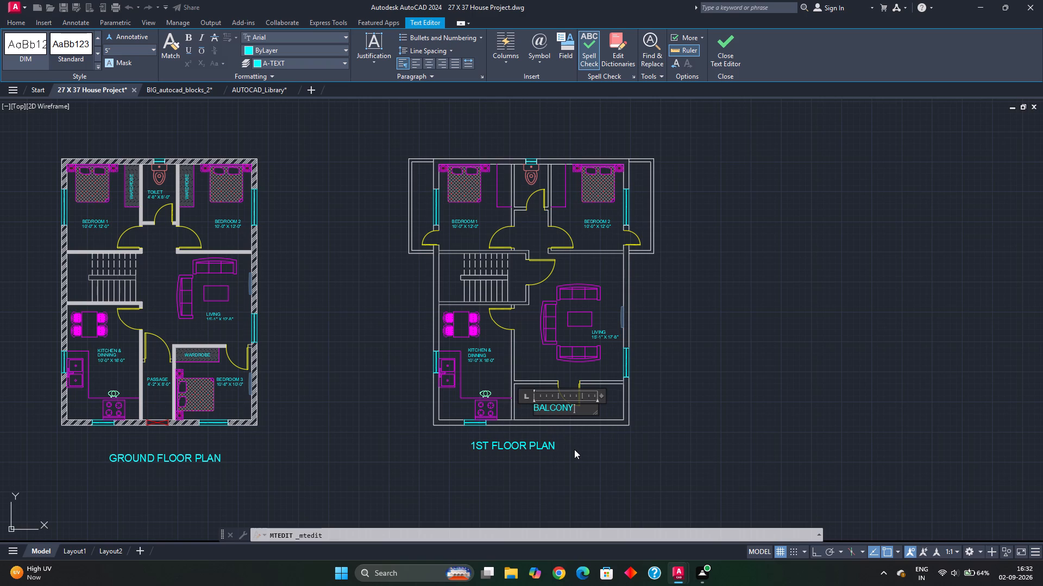
{"action": "left_click", "coordinate": [574, 450]}
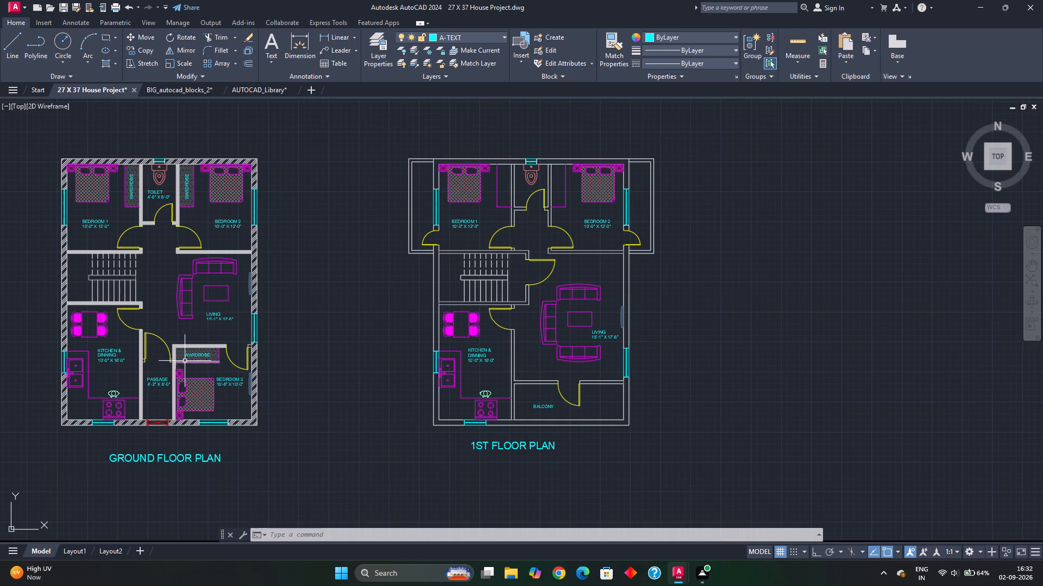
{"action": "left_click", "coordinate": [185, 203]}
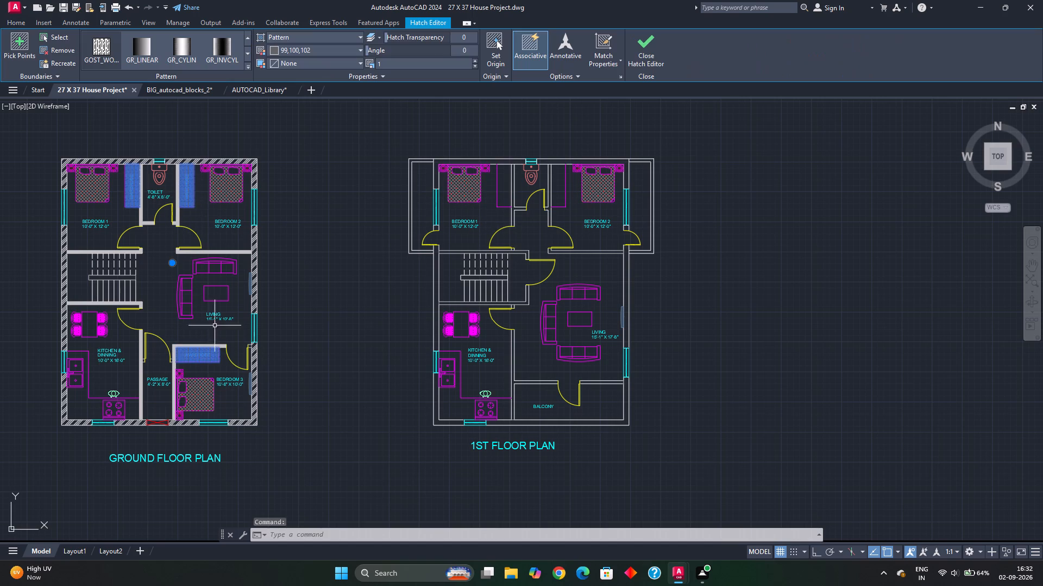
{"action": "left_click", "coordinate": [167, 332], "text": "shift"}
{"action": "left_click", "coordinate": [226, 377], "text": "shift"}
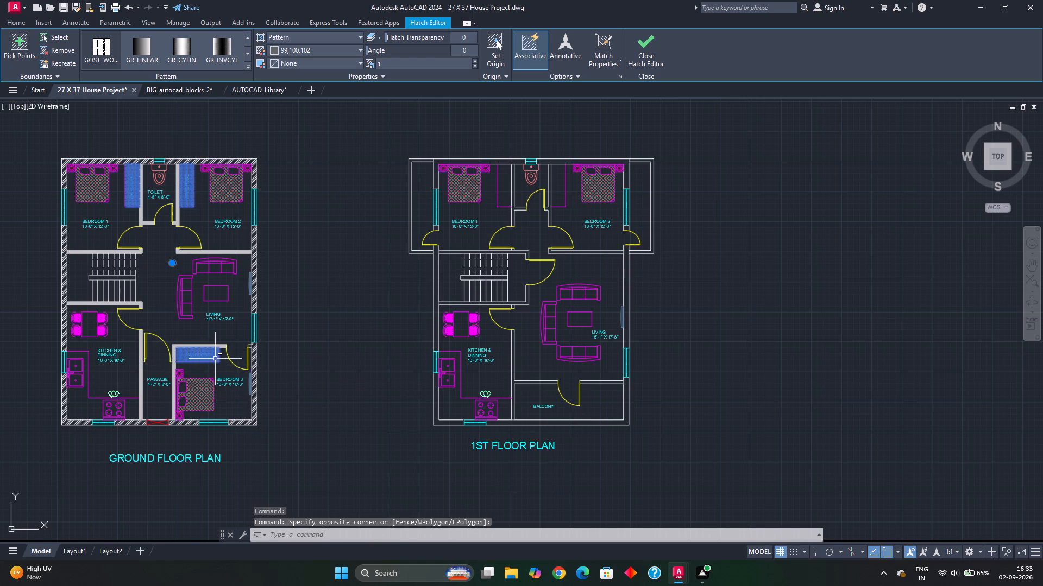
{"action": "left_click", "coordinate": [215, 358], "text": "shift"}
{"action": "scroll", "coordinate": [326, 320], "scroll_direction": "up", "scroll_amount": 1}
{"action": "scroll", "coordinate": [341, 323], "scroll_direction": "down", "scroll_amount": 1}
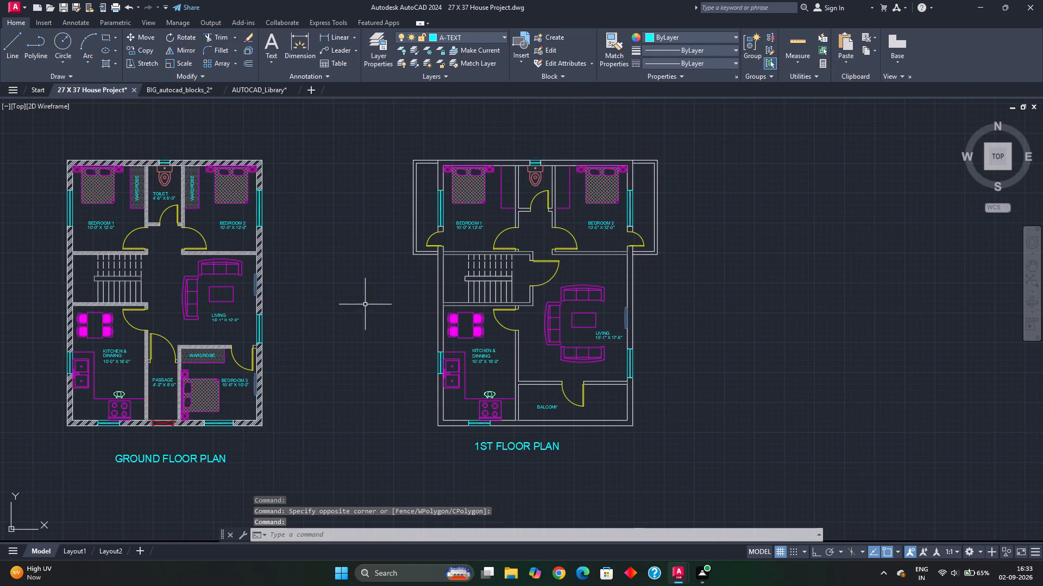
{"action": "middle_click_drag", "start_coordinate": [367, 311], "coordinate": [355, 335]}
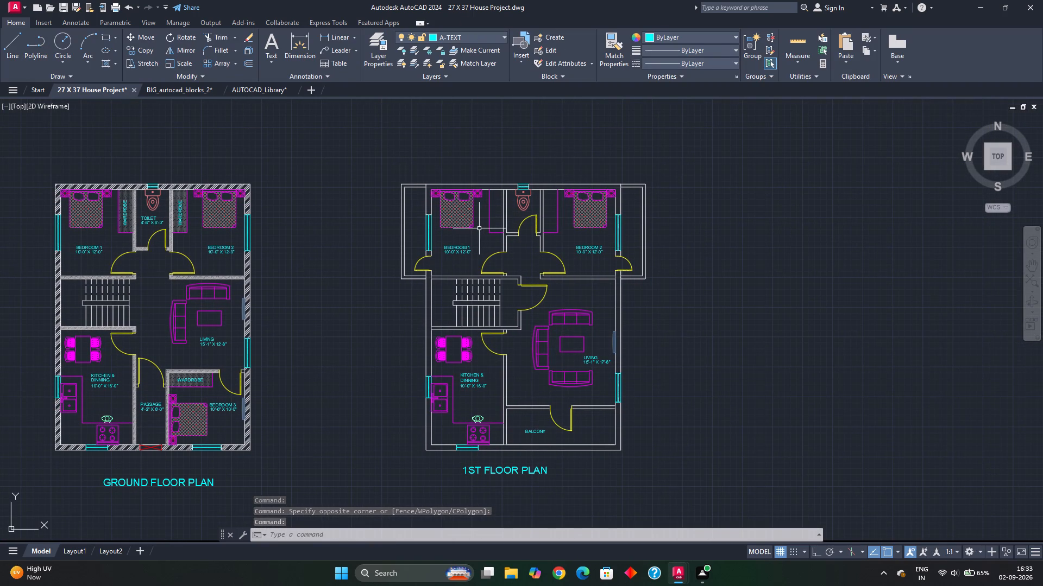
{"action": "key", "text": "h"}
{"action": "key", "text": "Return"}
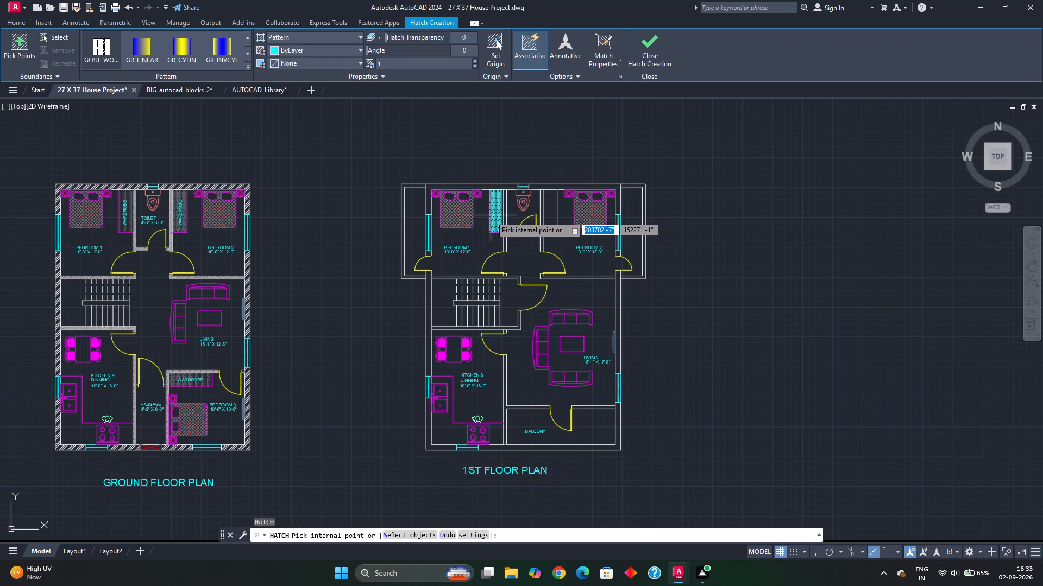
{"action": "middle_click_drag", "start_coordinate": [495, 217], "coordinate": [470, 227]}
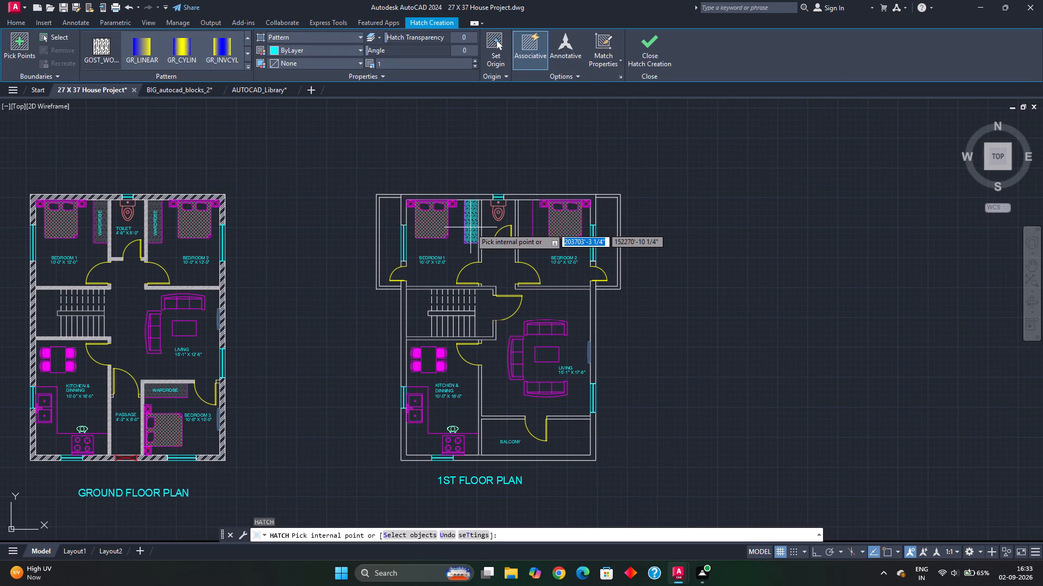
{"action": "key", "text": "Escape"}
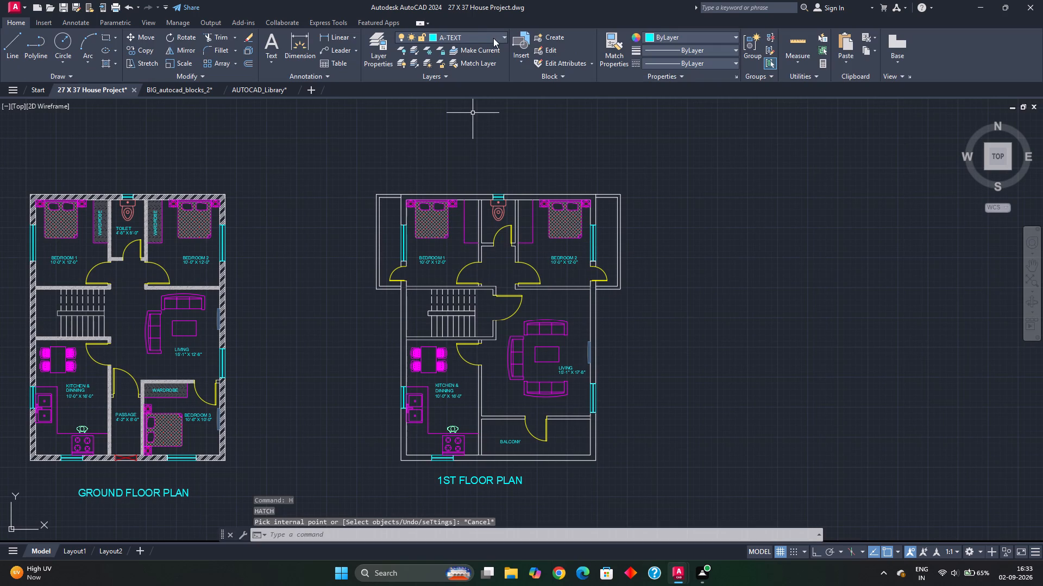
Make A-WALL-INT the current layer and hatch the 1st floor BEDROOM 1 and BEDROOM 2 wardrobes with the current pattern.
{"action": "left_click", "coordinate": [493, 38]}
{"action": "left_click", "coordinate": [469, 203]}
{"action": "key", "text": "h"}
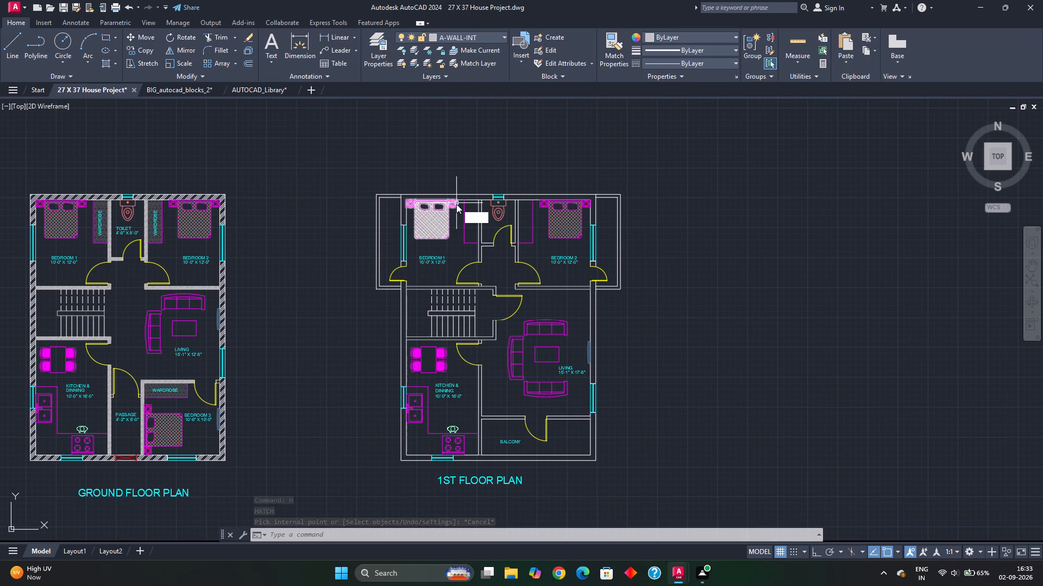
{"action": "key", "text": "space"}
{"action": "left_click", "coordinate": [472, 226]}
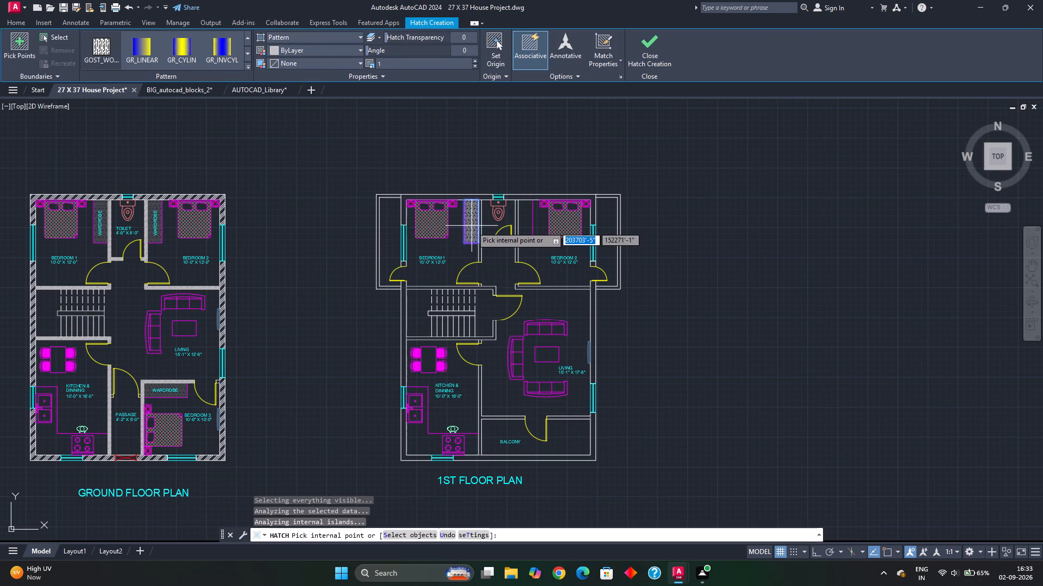
{"action": "left_click", "coordinate": [523, 225]}
{"action": "key", "text": "Escape"}
{"action": "key", "text": "Escape"}
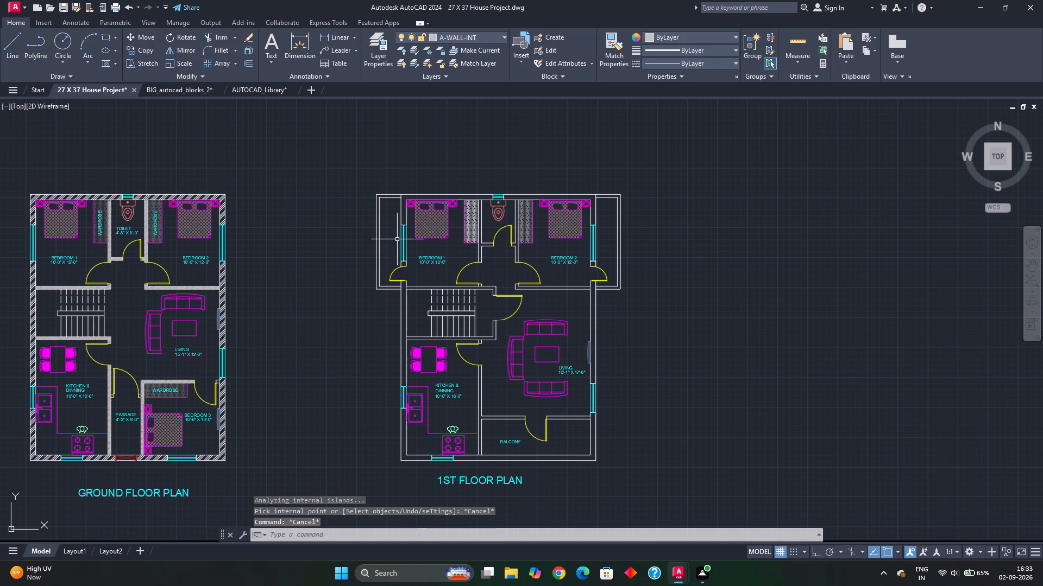
Copy both vertical ground floor WARDROBE labels horizontally about 51' with Ortho on into the 1st floor bedroom wardrobes.
{"action": "scroll", "coordinate": [157, 238], "scroll_direction": "up", "scroll_amount": 1}
{"action": "middle_click_drag", "start_coordinate": [242, 295], "coordinate": [355, 313]}
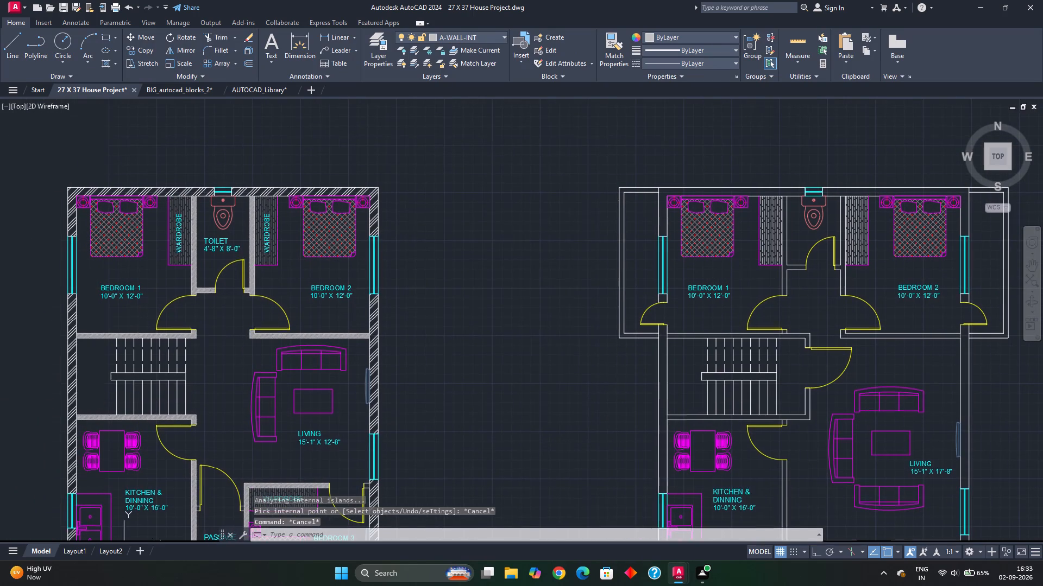
{"action": "left_click", "coordinate": [178, 238]}
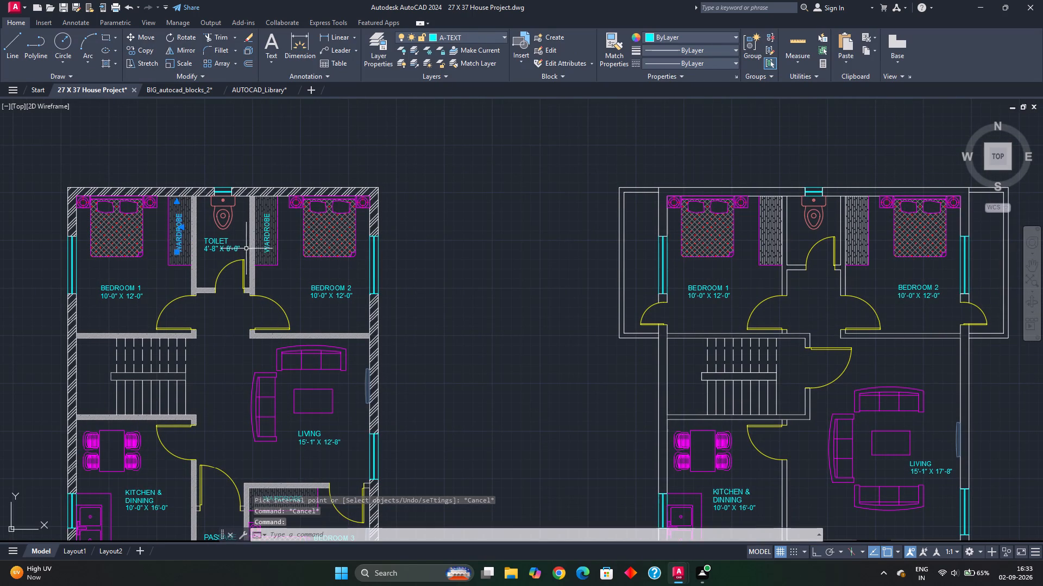
{"action": "left_click", "coordinate": [266, 241]}
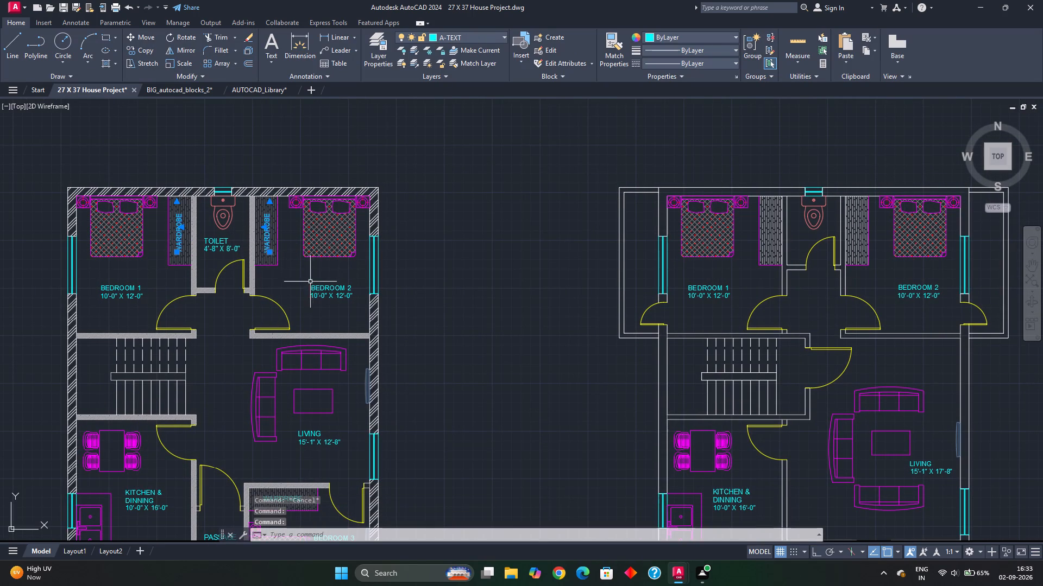
{"action": "left_click", "coordinate": [140, 50]}
{"action": "left_click", "coordinate": [263, 258]}
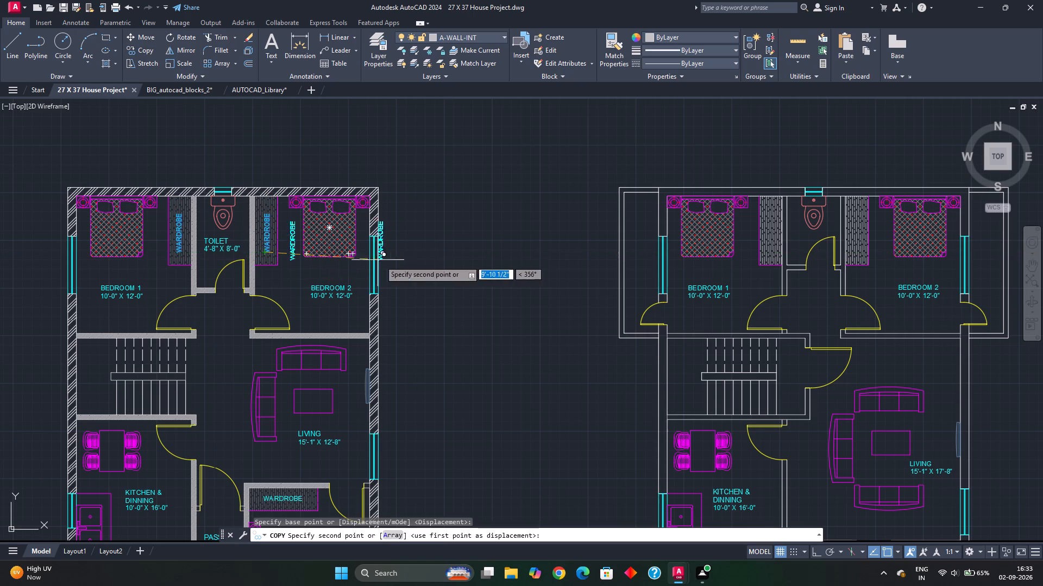
{"action": "middle_click_drag", "start_coordinate": [683, 248], "coordinate": [527, 252]}
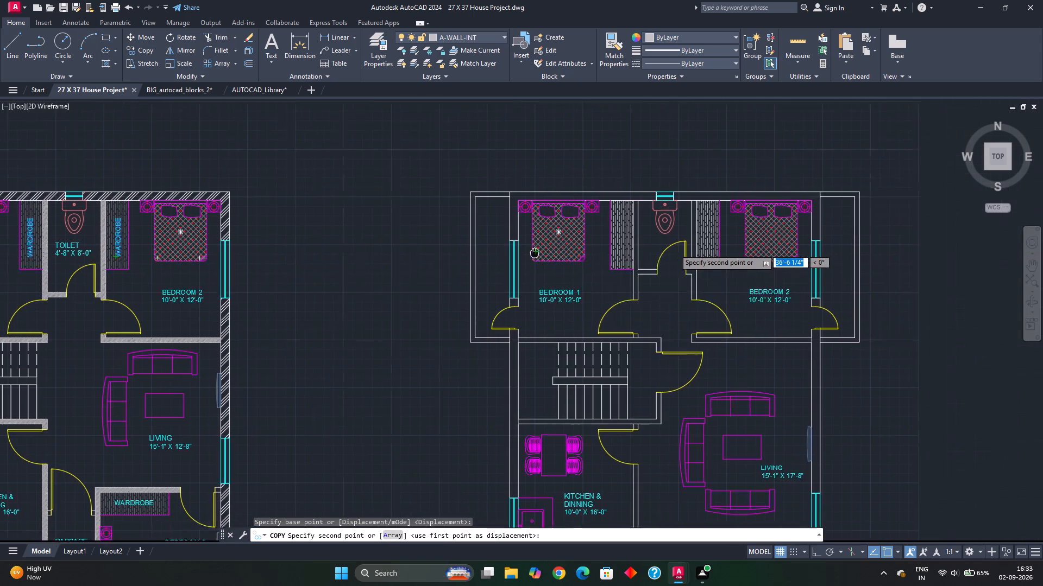
{"action": "middle_click_drag", "start_coordinate": [527, 252], "coordinate": [432, 253]}
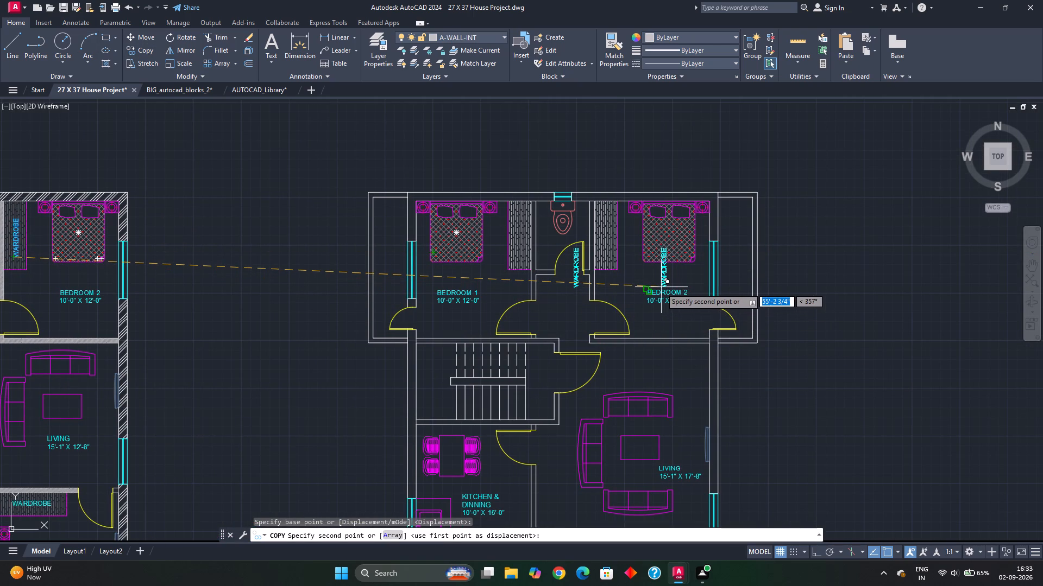
{"action": "key", "text": "F8"}
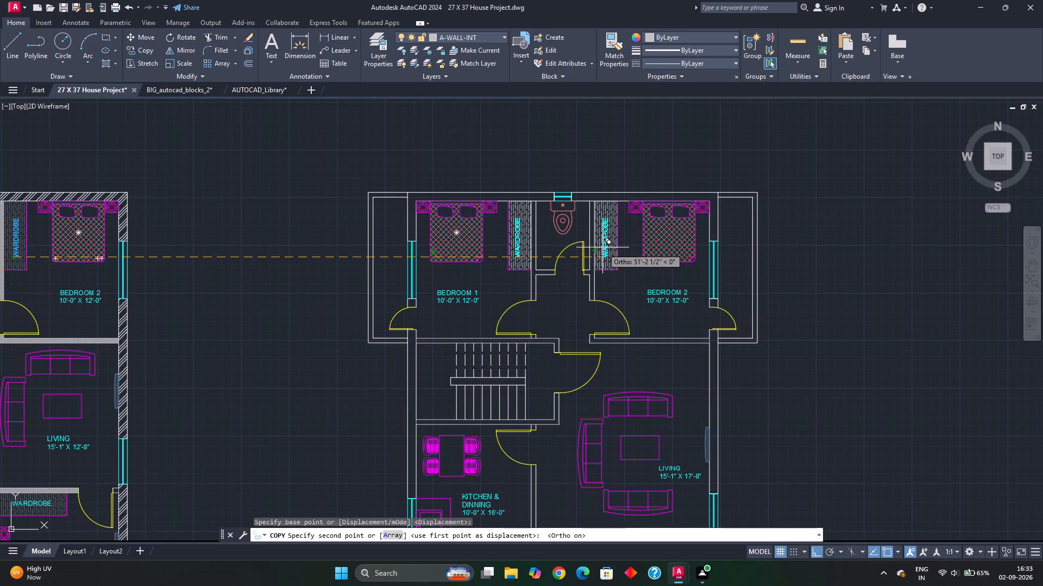
{"action": "left_click", "coordinate": [606, 247]}
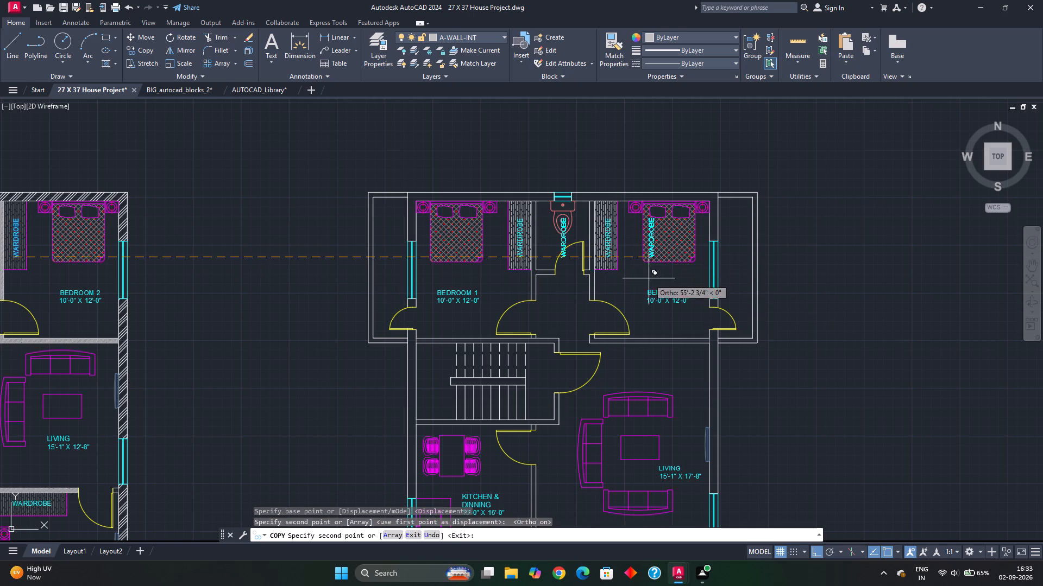
{"action": "key", "text": "Escape"}
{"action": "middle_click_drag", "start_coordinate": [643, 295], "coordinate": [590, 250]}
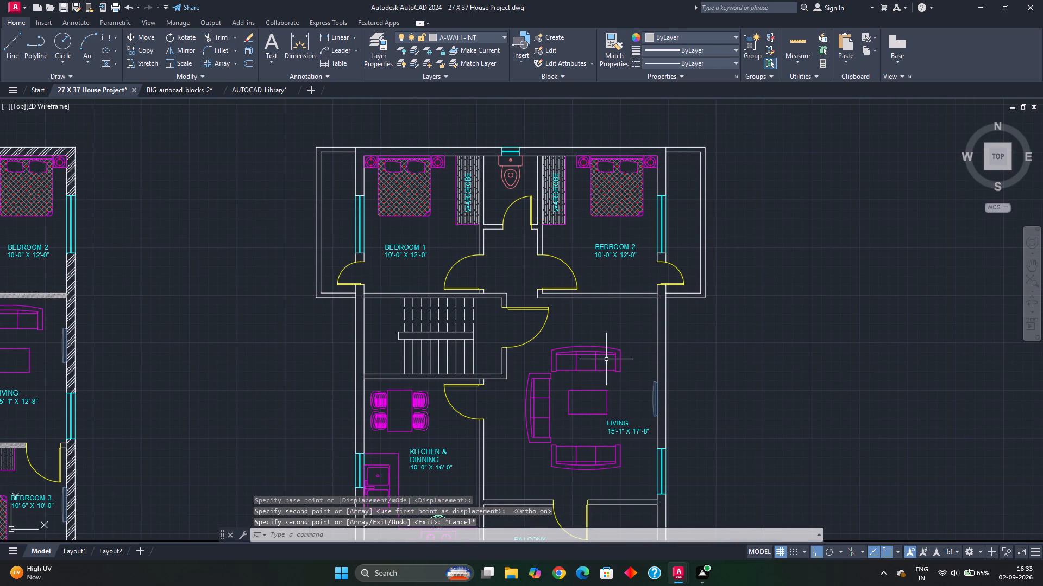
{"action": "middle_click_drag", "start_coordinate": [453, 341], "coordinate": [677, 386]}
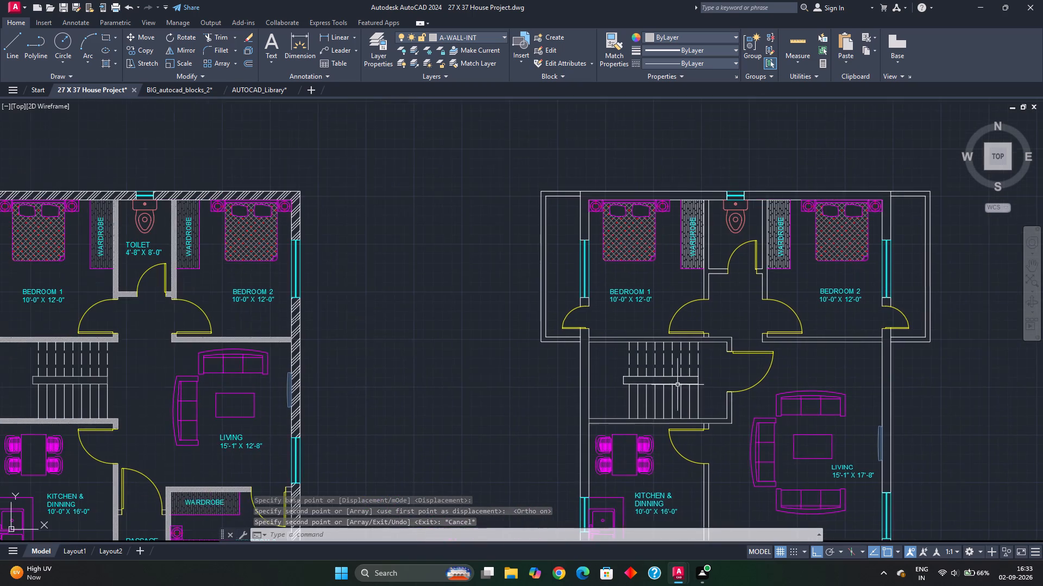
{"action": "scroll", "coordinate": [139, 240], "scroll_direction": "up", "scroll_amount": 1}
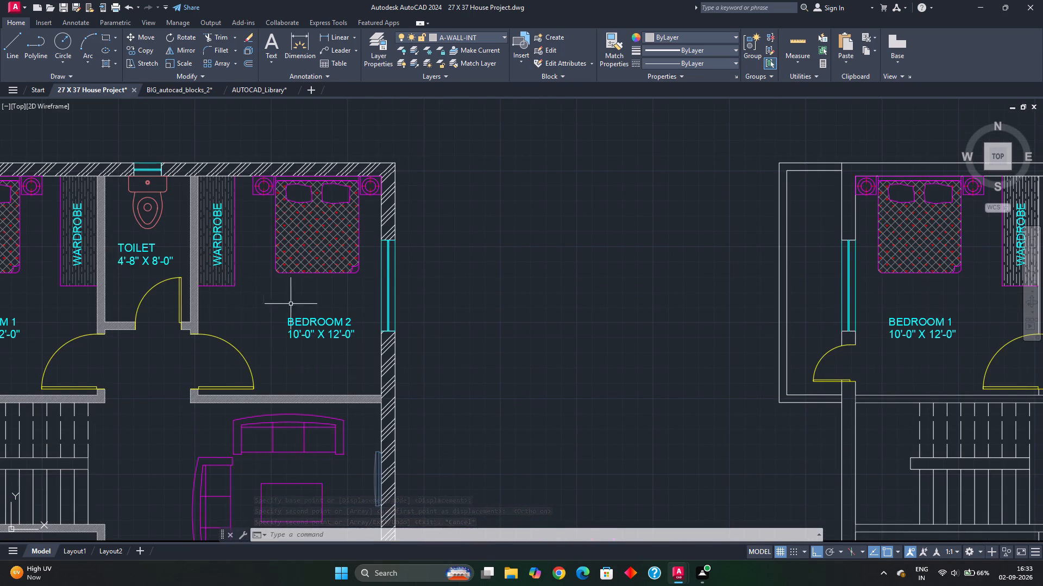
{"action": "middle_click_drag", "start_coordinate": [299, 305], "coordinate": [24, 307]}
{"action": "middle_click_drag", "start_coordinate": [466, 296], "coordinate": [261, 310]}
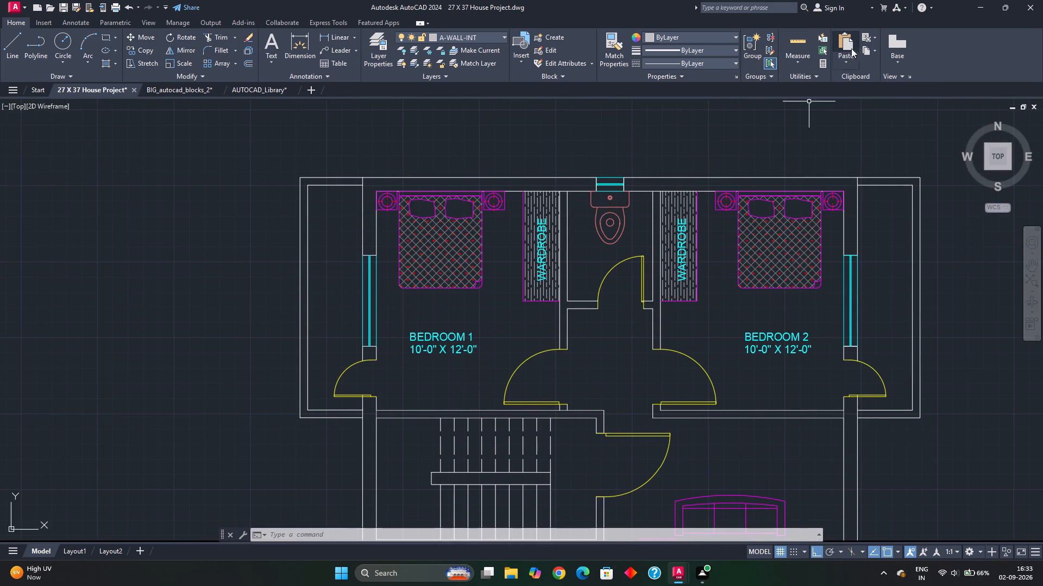
Quick-measure the inside width and length of the 1st floor toilet.
{"action": "left_click", "coordinate": [800, 47]}
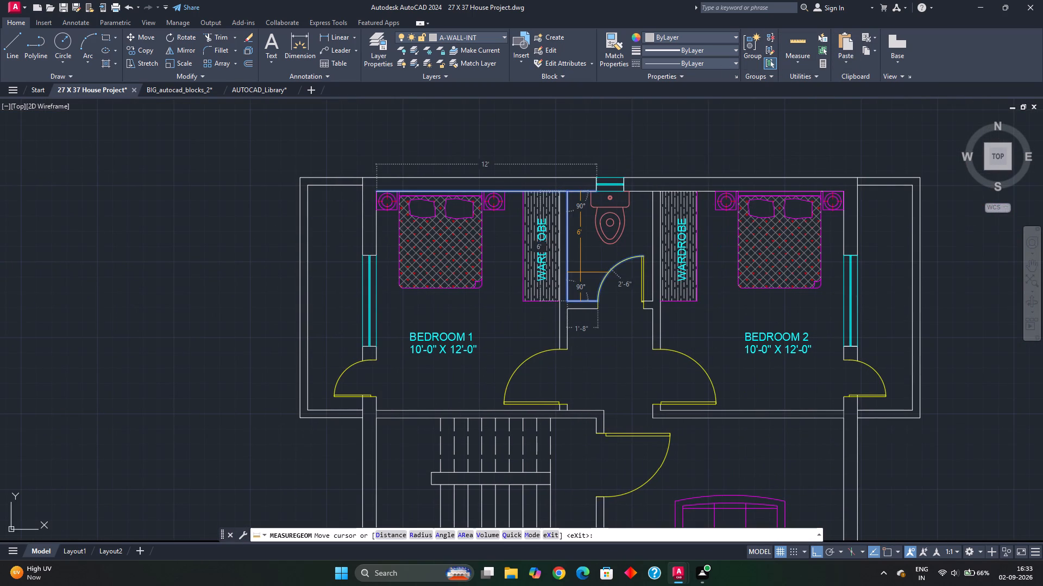
{"action": "scroll", "coordinate": [580, 270], "scroll_direction": "up", "scroll_amount": 2}
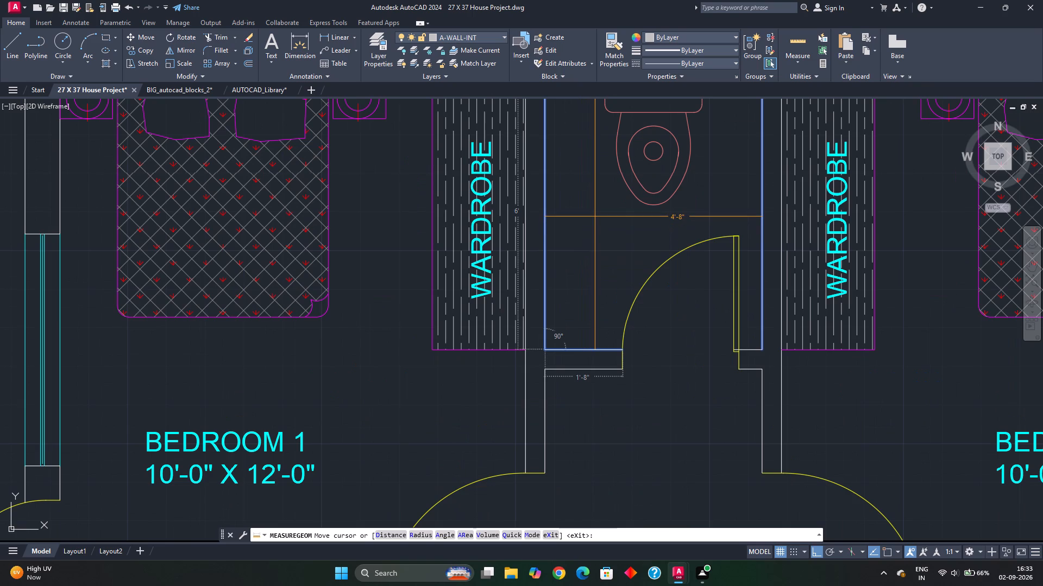
{"action": "scroll", "coordinate": [593, 224], "scroll_direction": "down", "scroll_amount": 2}
{"action": "key", "text": "Escape"}
Copy the ground floor TOILET label about 51' across into the 1st floor toilet, with Ortho off for the placement.
{"action": "middle_click_drag", "start_coordinate": [560, 312], "coordinate": [608, 338]}
{"action": "scroll", "coordinate": [564, 319], "scroll_direction": "down", "scroll_amount": 2}
{"action": "scroll", "coordinate": [291, 308], "scroll_direction": "up", "scroll_amount": 2}
{"action": "left_click", "coordinate": [206, 311]}
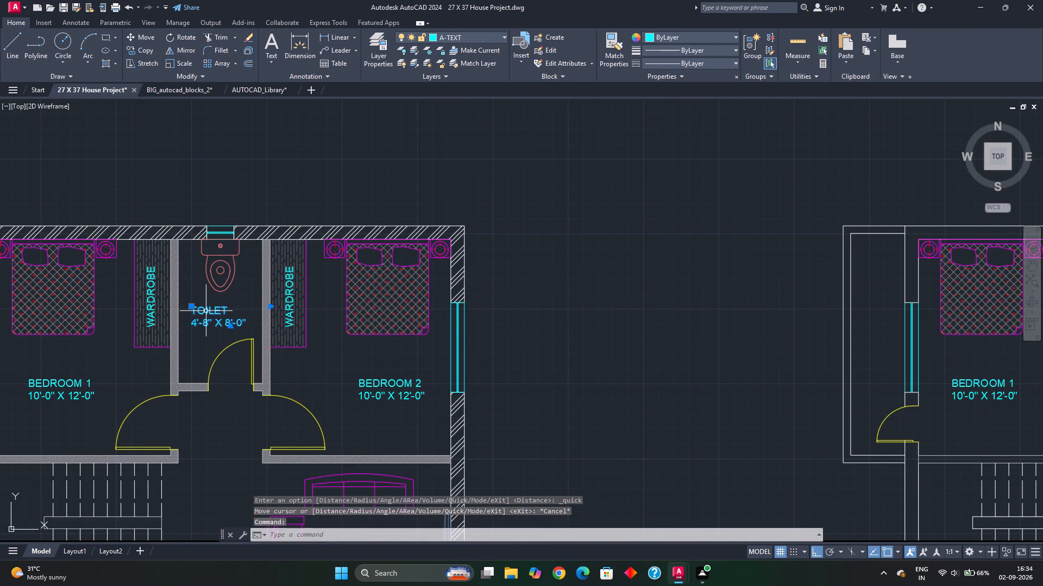
{"action": "key", "text": "ctrl+c"}
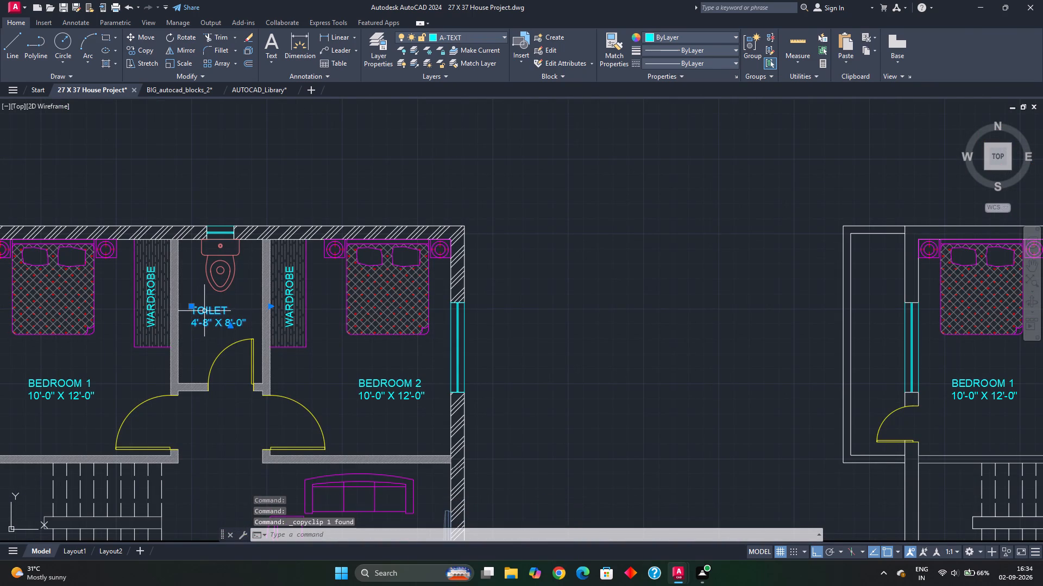
{"action": "left_click", "coordinate": [130, 48]}
{"action": "left_click", "coordinate": [193, 333]}
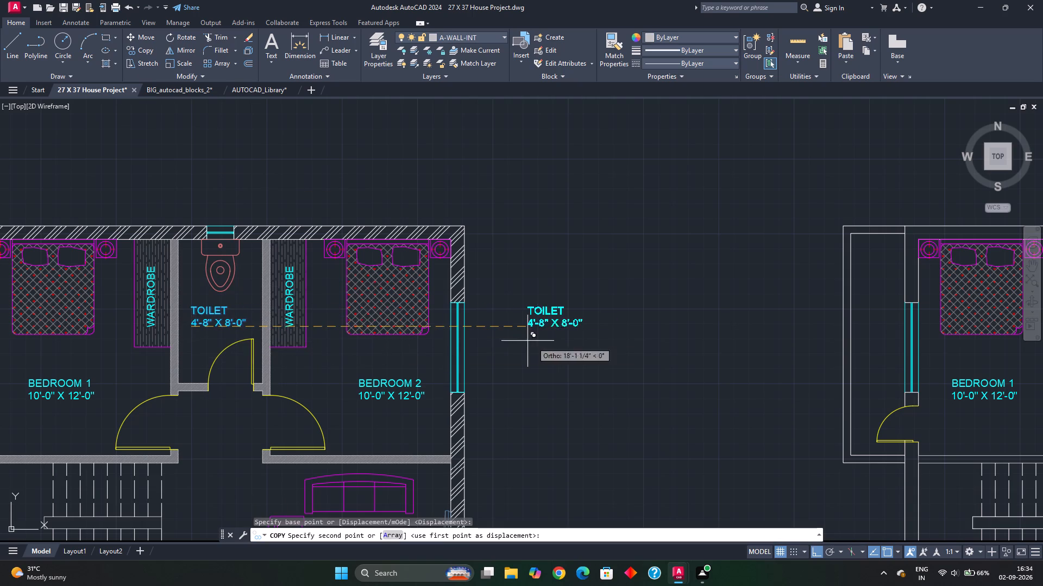
{"action": "middle_click_drag", "start_coordinate": [575, 339], "coordinate": [252, 335]}
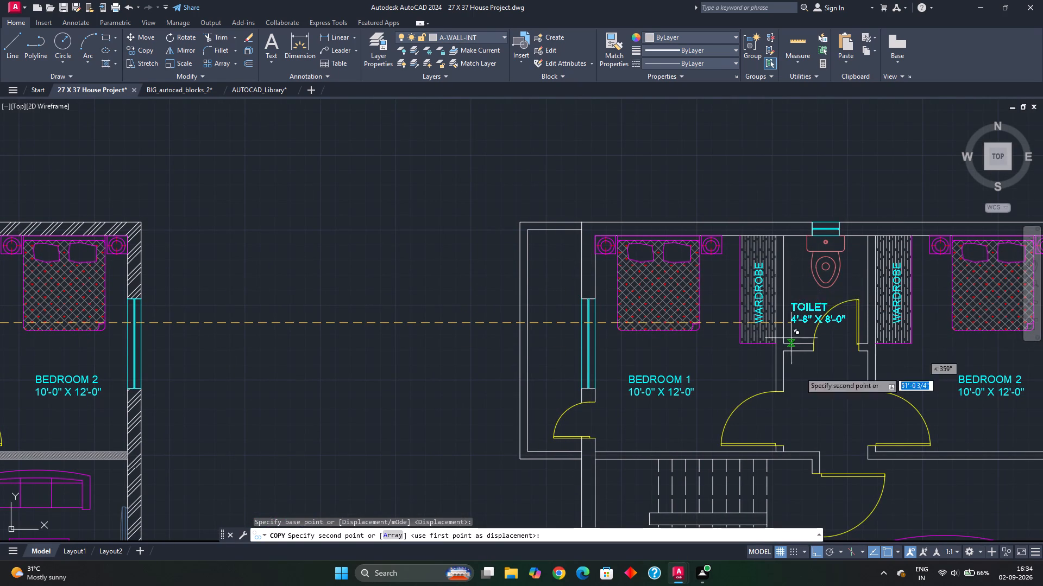
{"action": "left_click", "coordinate": [814, 552]}
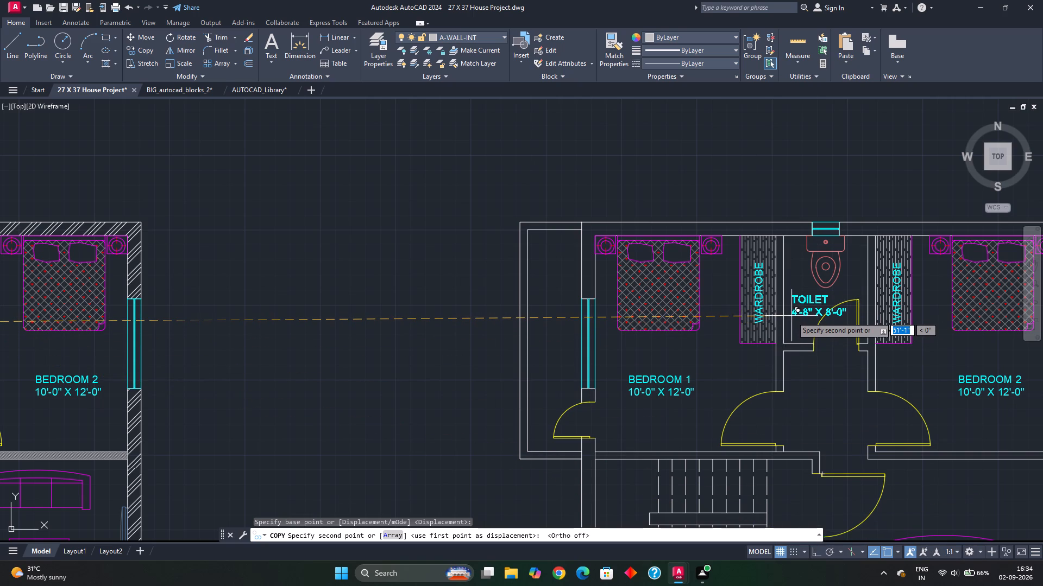
{"action": "left_click", "coordinate": [789, 311]}
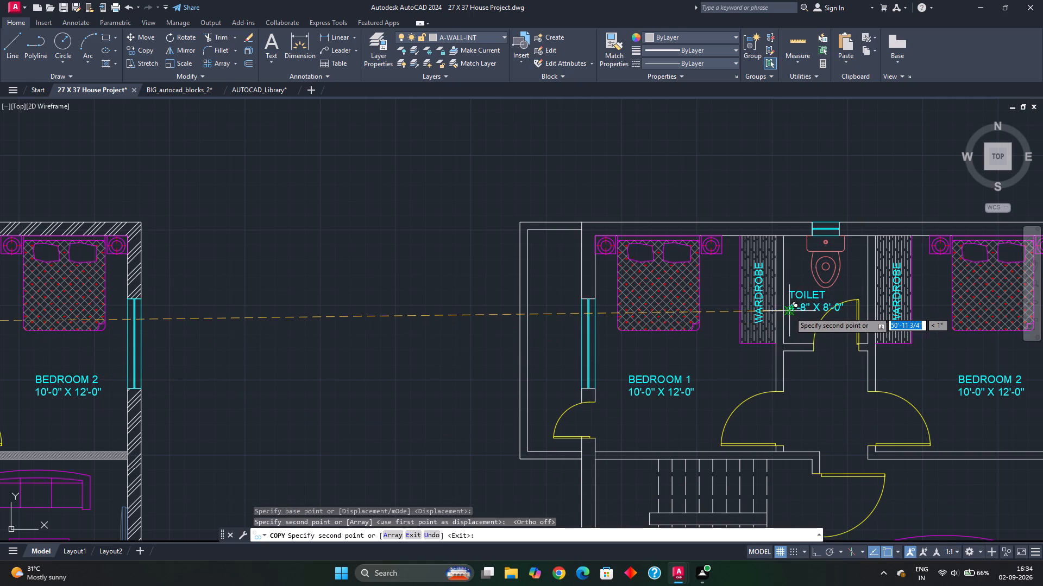
{"action": "scroll", "coordinate": [839, 316], "scroll_direction": "up", "scroll_amount": 3}
{"action": "key", "text": "Escape"}
{"action": "key", "text": "Escape"}
Change the size in the 1st floor TOILET label to 4'-8" X 6'-0".
{"action": "double_click", "coordinate": [770, 278]}
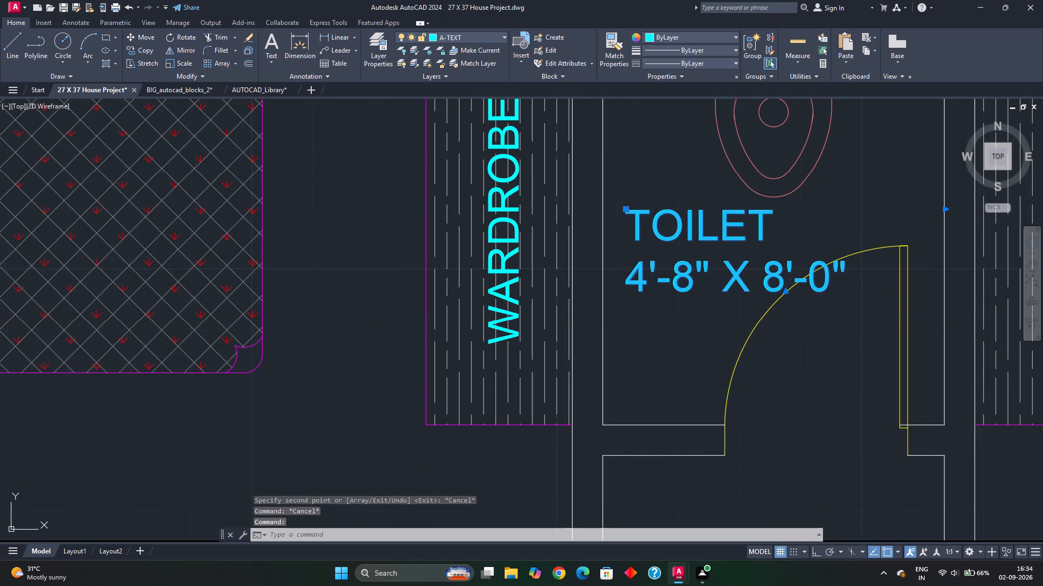
{"action": "left_click", "coordinate": [788, 283]}
{"action": "key", "text": "BackSpace"}
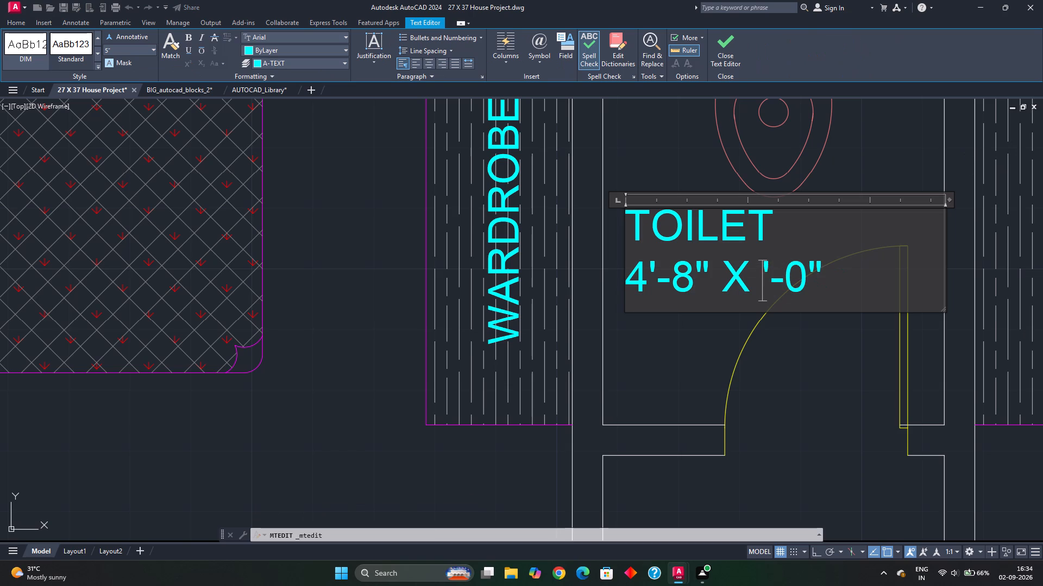
{"action": "key", "text": "6"}
{"action": "left_click", "coordinate": [787, 341]}
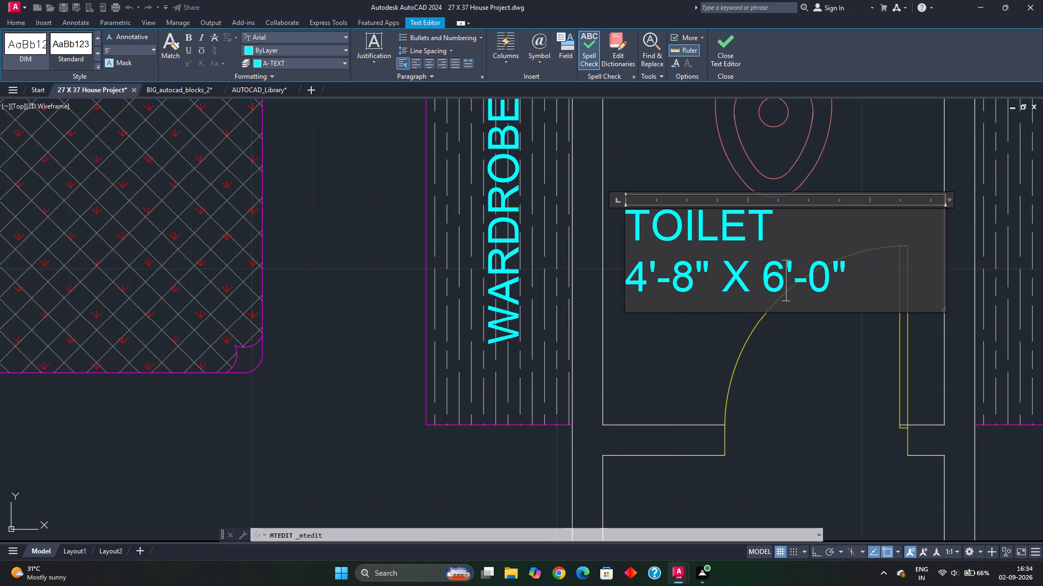
Look over the 1st floor plan for spaces that still need a label.
{"action": "scroll", "coordinate": [820, 348], "scroll_direction": "down", "scroll_amount": 3}
{"action": "middle_click_drag", "start_coordinate": [820, 435], "coordinate": [710, 432]}
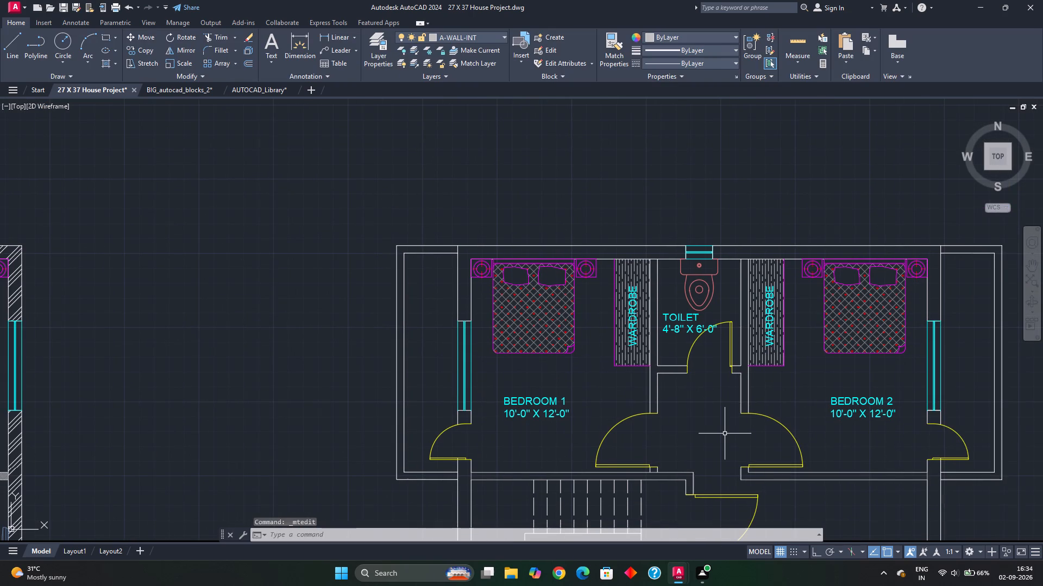
{"action": "middle_click_drag", "start_coordinate": [708, 433], "coordinate": [672, 376]}
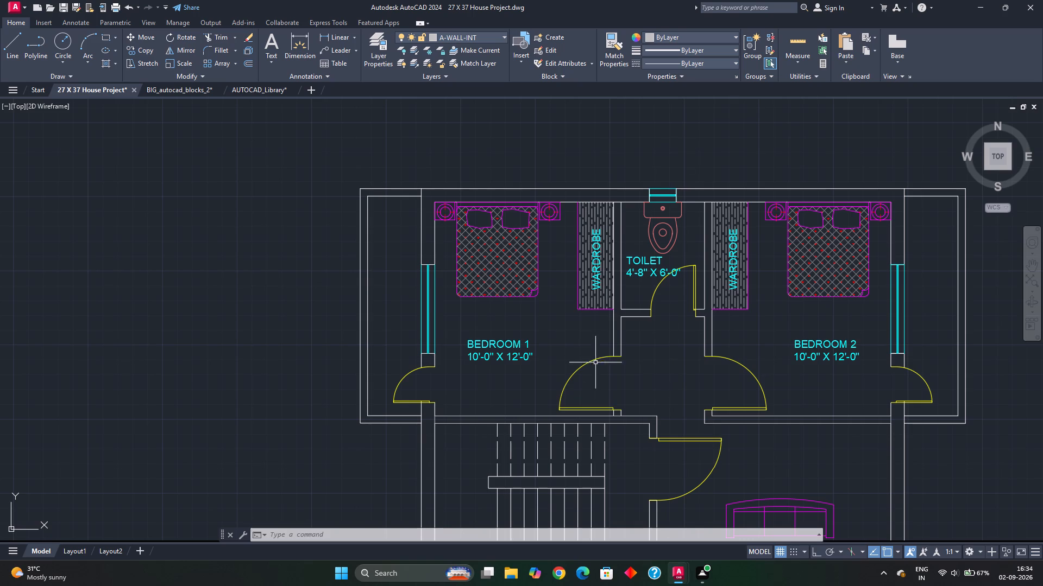
{"action": "scroll", "coordinate": [637, 384], "scroll_direction": "down", "scroll_amount": 1}
{"action": "middle_click_drag", "start_coordinate": [636, 379], "coordinate": [594, 317]}
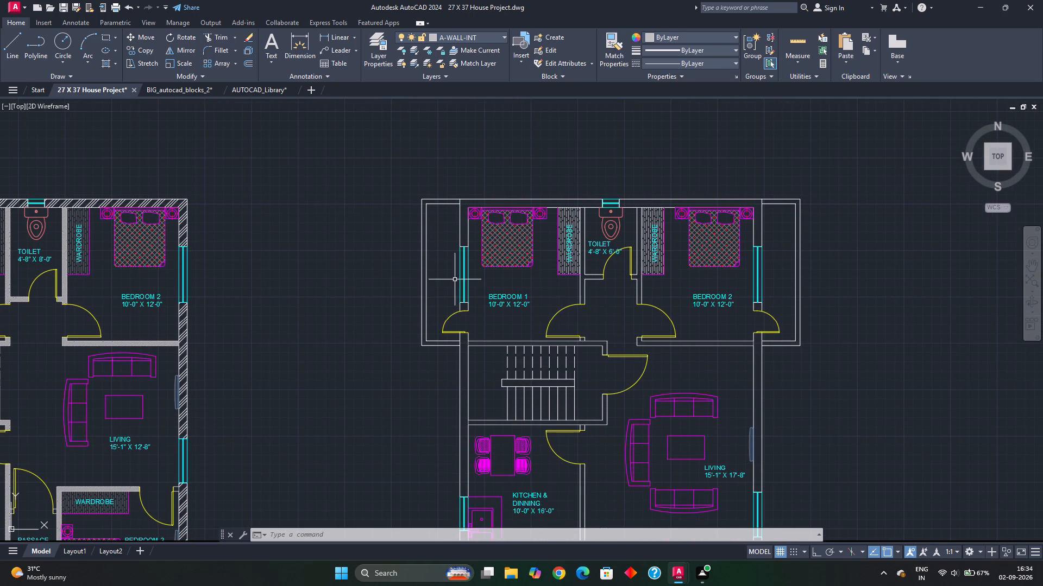
{"action": "scroll", "coordinate": [454, 280], "scroll_direction": "up", "scroll_amount": 1}
{"action": "middle_click_drag", "start_coordinate": [565, 379], "coordinate": [475, 186]}
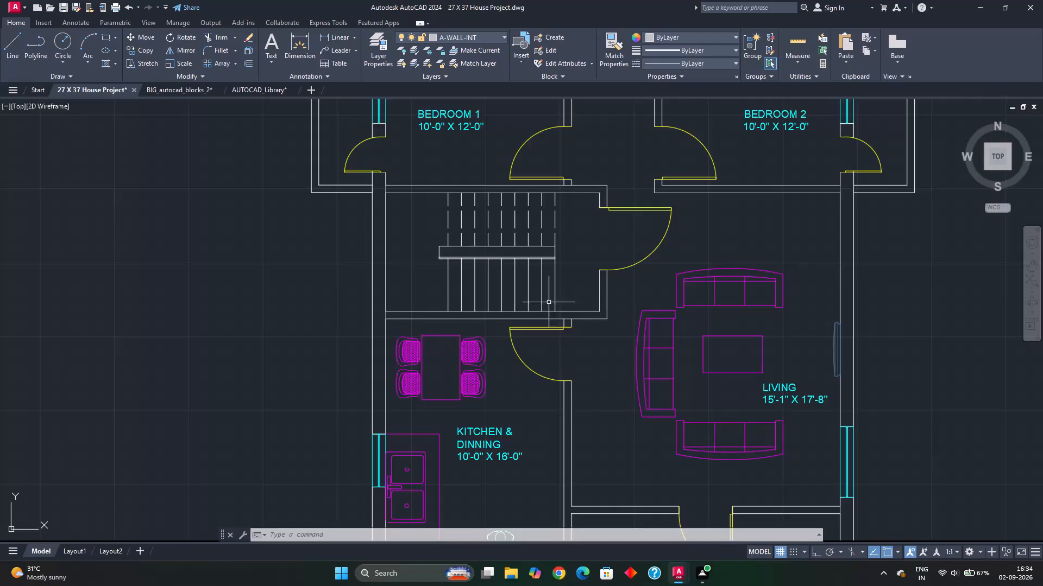
{"action": "scroll", "coordinate": [623, 360], "scroll_direction": "down", "scroll_amount": 1}
{"action": "middle_click_drag", "start_coordinate": [567, 267], "coordinate": [571, 309]}
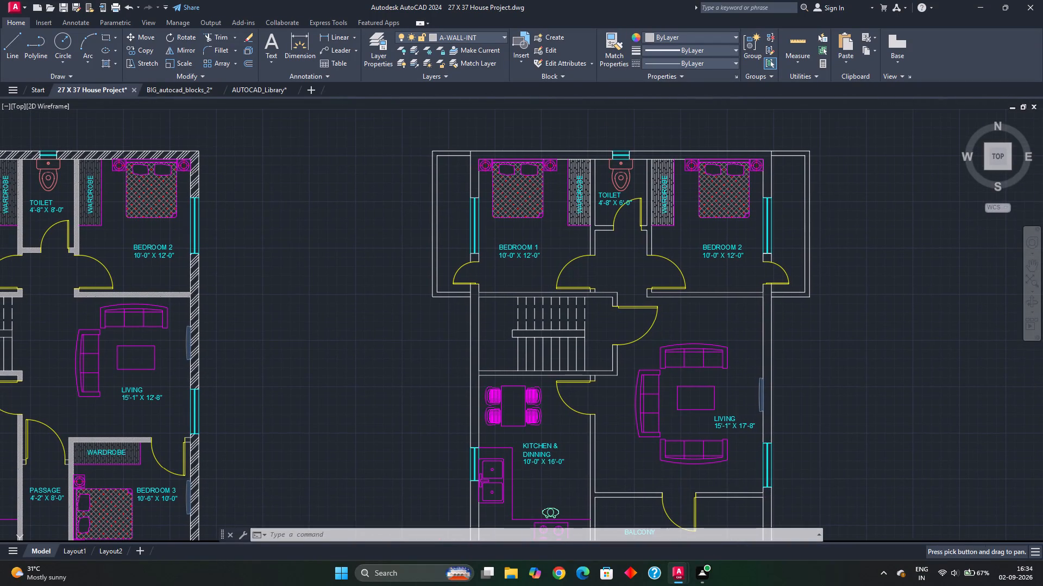
Label the side balcony outside 1st floor BEDROOM 1 as BALCONY, using a pasted copy of that bedroom's vertical WARDROBE label.
{"action": "left_click", "coordinate": [580, 209]}
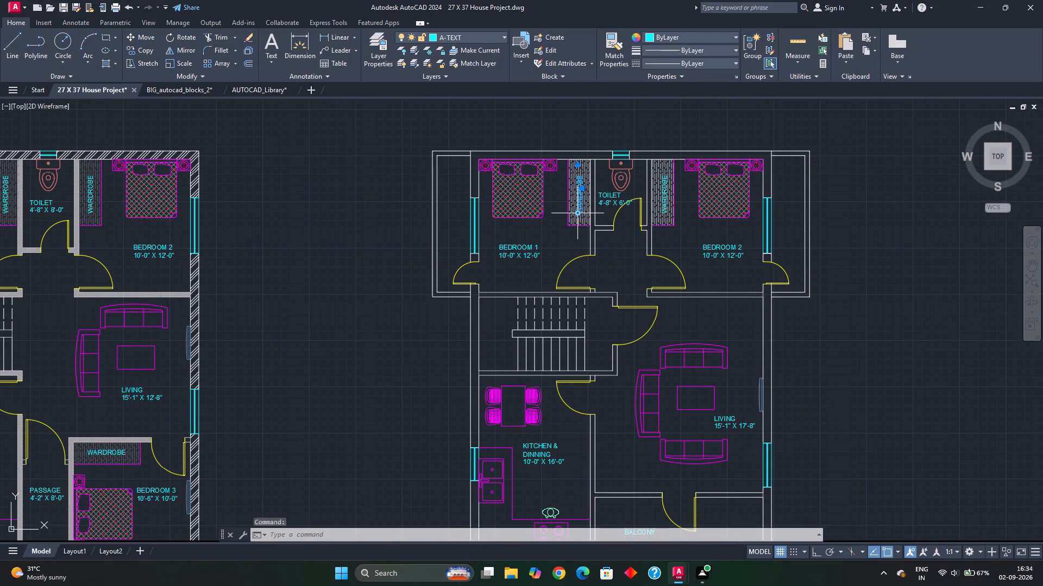
{"action": "key", "text": "ctrl+c"}
{"action": "key", "text": "ctrl+v"}
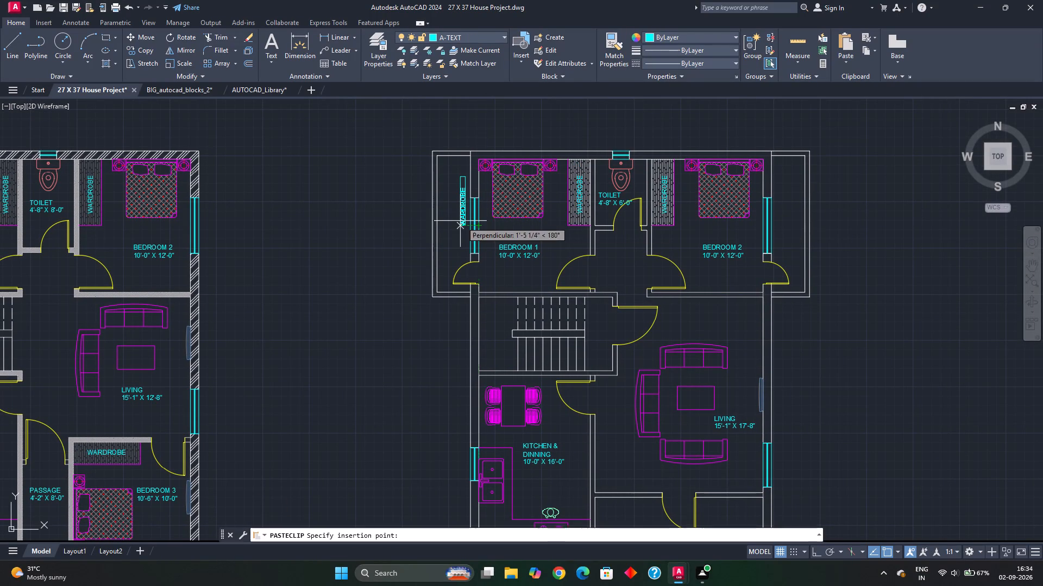
{"action": "left_click", "coordinate": [453, 220]}
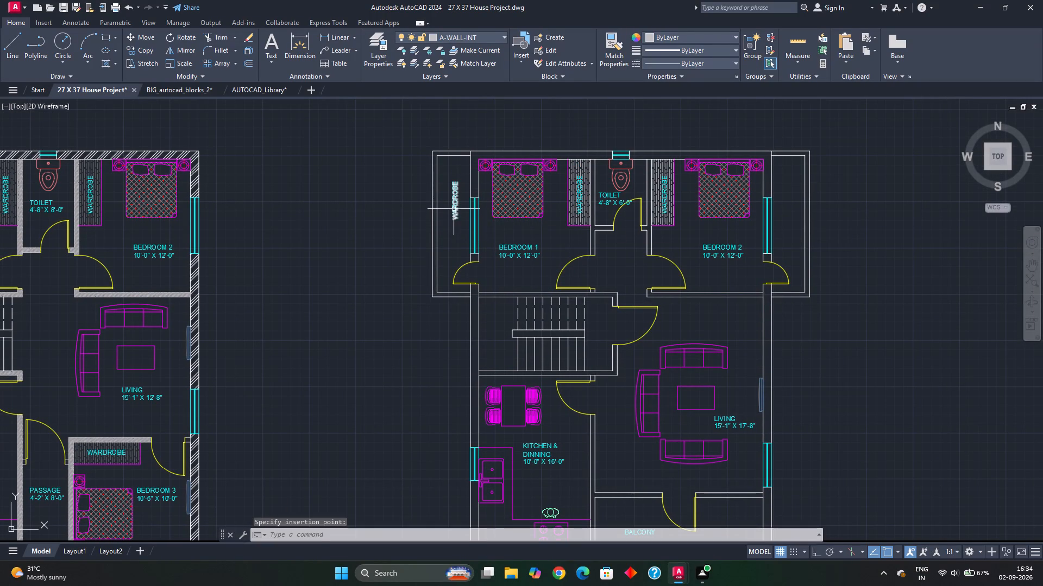
{"action": "double_click", "coordinate": [455, 207]}
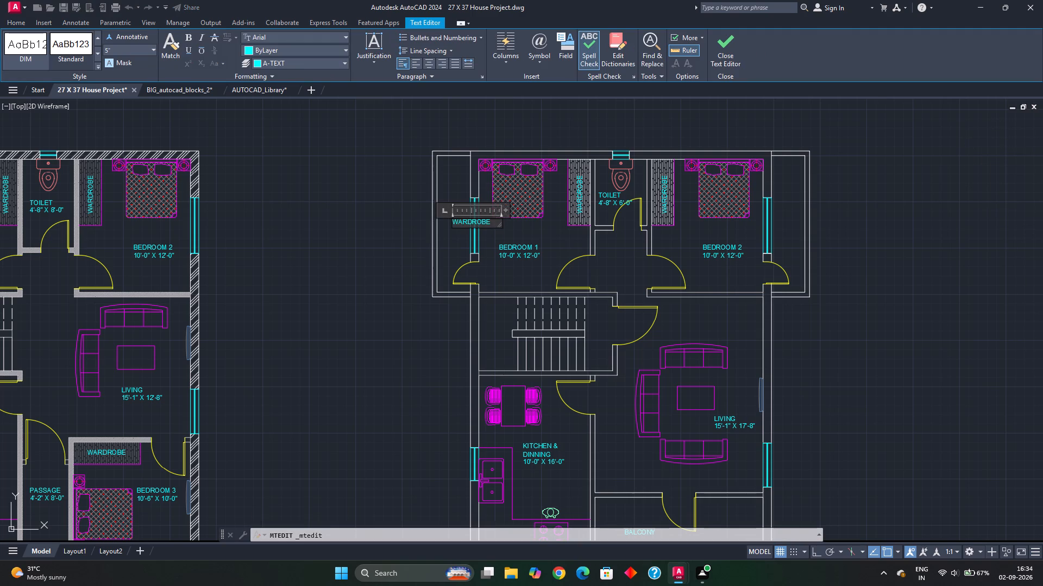
{"action": "left_click_drag", "start_coordinate": [491, 222], "coordinate": [454, 225]}
{"action": "type", "text": "BALCONAY"}
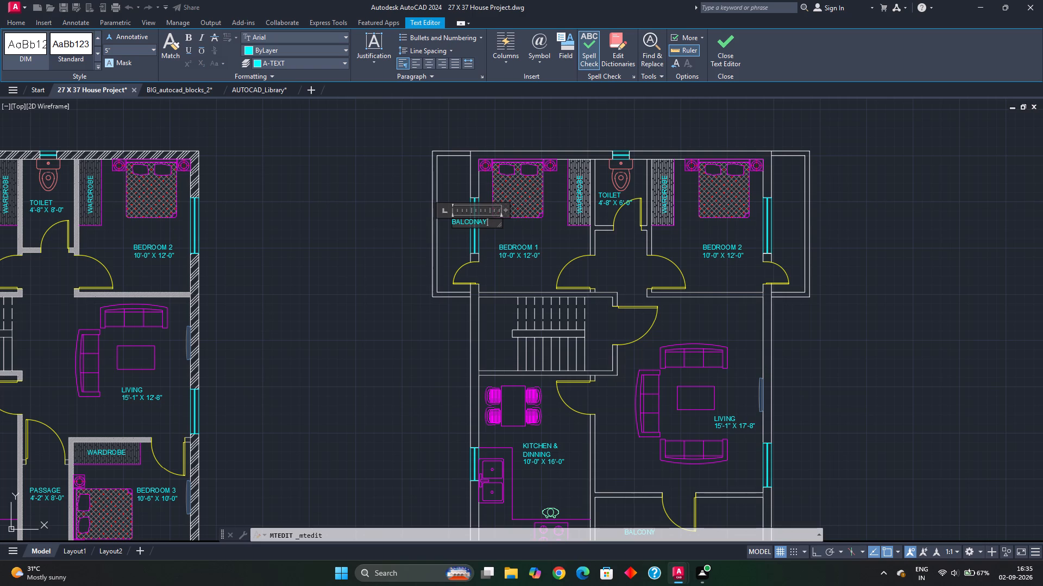
{"action": "key", "text": "BackSpace"}
{"action": "key", "text": "BackSpace"}
{"action": "key", "text": "y"}
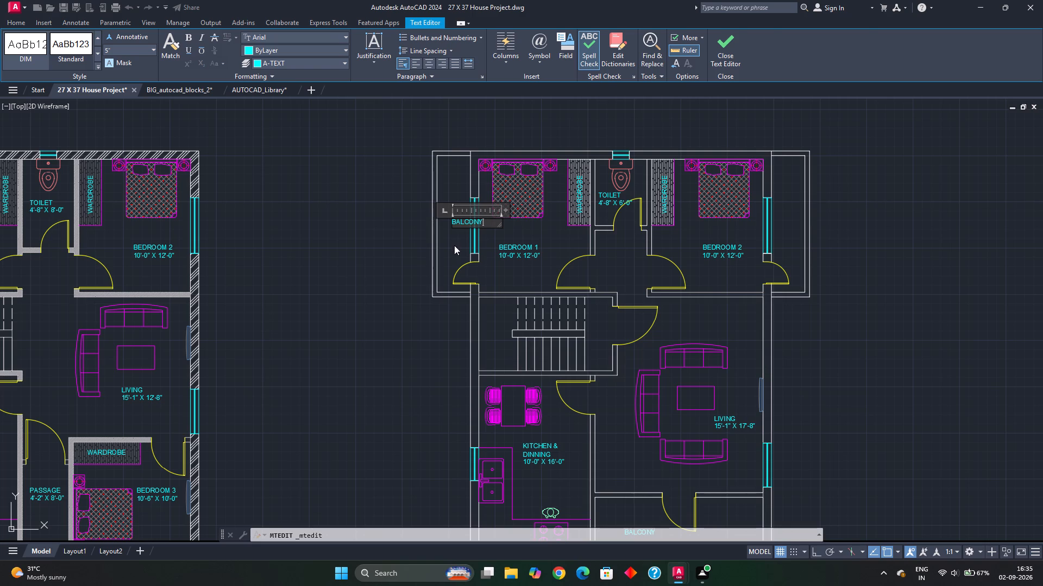
{"action": "left_click", "coordinate": [454, 245]}
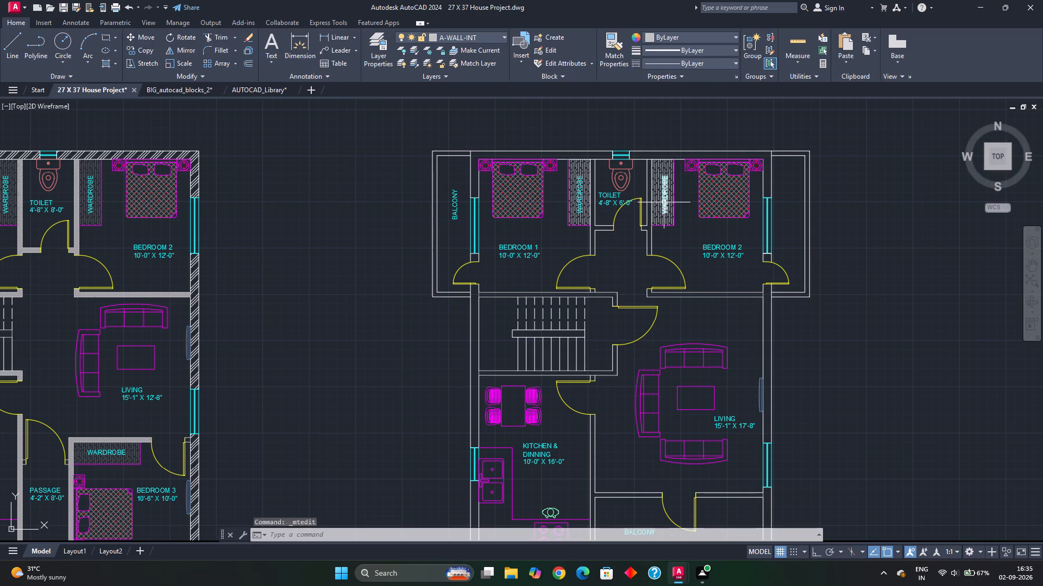
Label the side balcony outside 1st floor BEDROOM 2 as BALCONY, using a pasted copy of that bedroom's vertical WARDROBE label.
{"action": "left_click", "coordinate": [664, 202]}
{"action": "key", "text": "ctrl+c"}
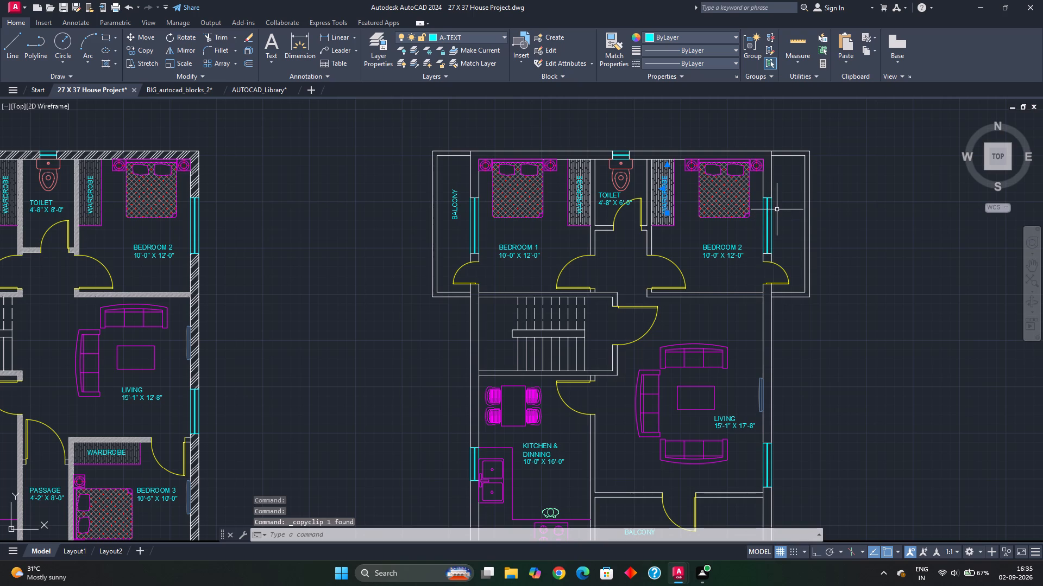
{"action": "key", "text": "ctrl+v"}
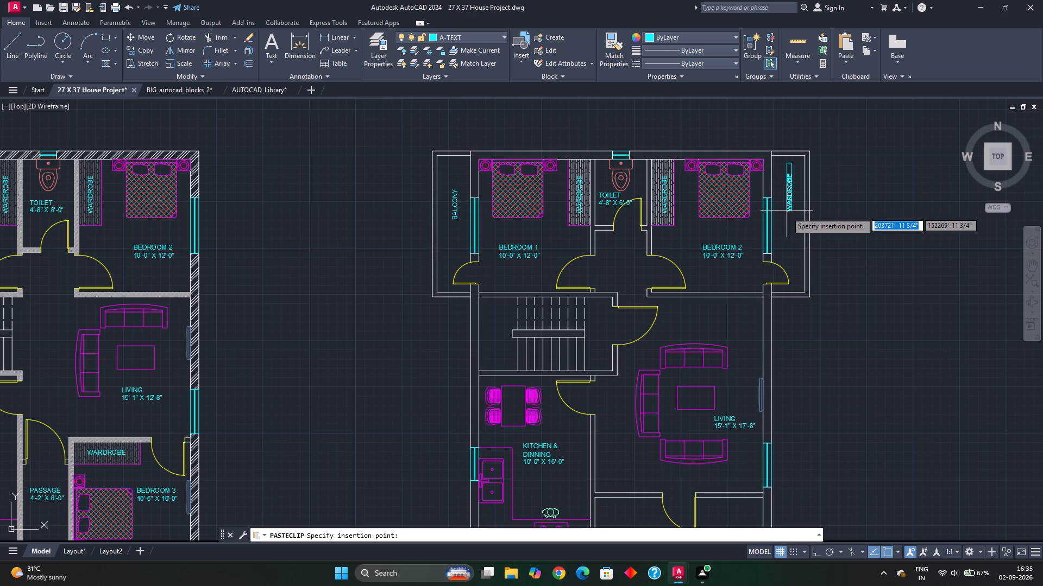
{"action": "left_click", "coordinate": [787, 213]}
{"action": "double_click", "coordinate": [789, 206]}
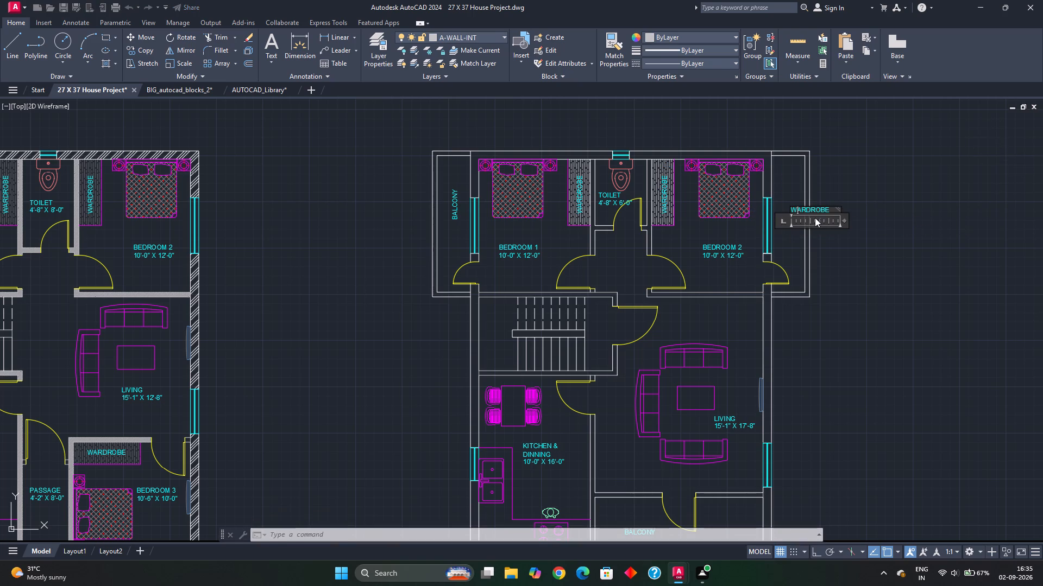
{"action": "left_click_drag", "start_coordinate": [833, 211], "coordinate": [788, 211]}
{"action": "type", "text": "BALCON"}
{"action": "key", "text": "y"}
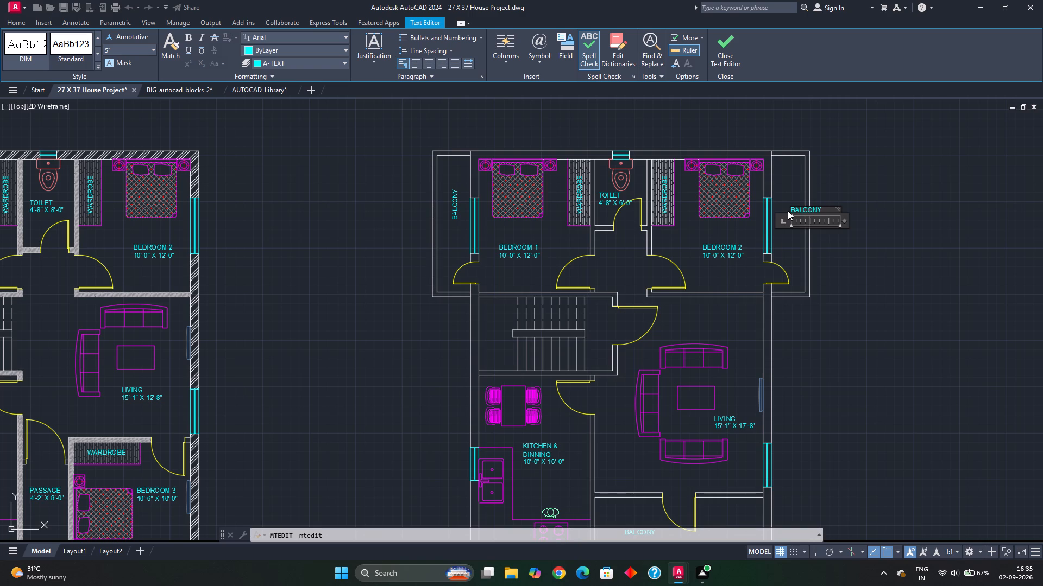
{"action": "left_click", "coordinate": [860, 263]}
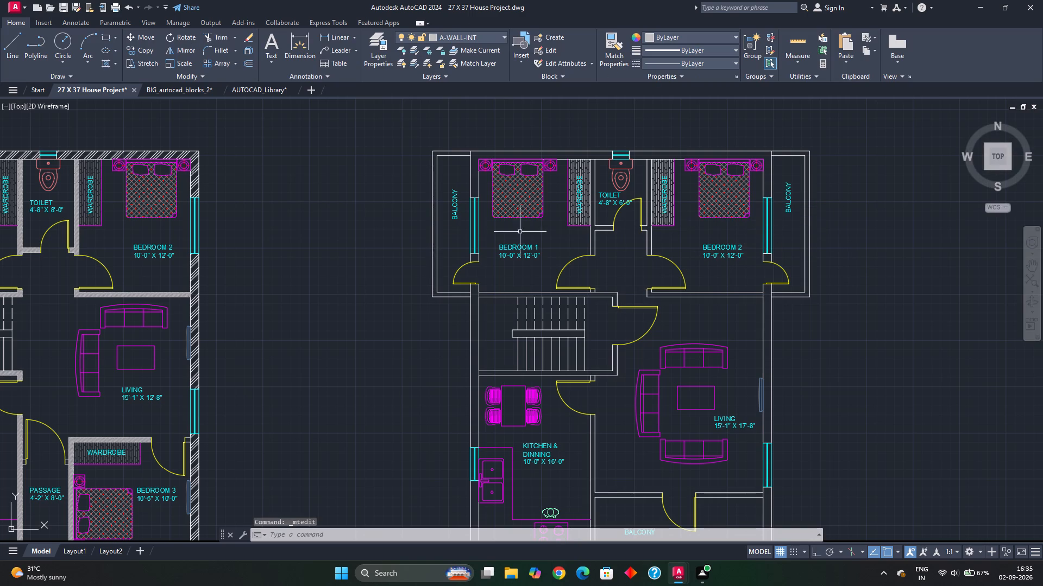
Look over the 1st floor and ground floor plans for details that are still missing.
{"action": "scroll", "coordinate": [476, 221], "scroll_direction": "up", "scroll_amount": 1}
{"action": "middle_click_drag", "start_coordinate": [476, 221], "coordinate": [525, 210]}
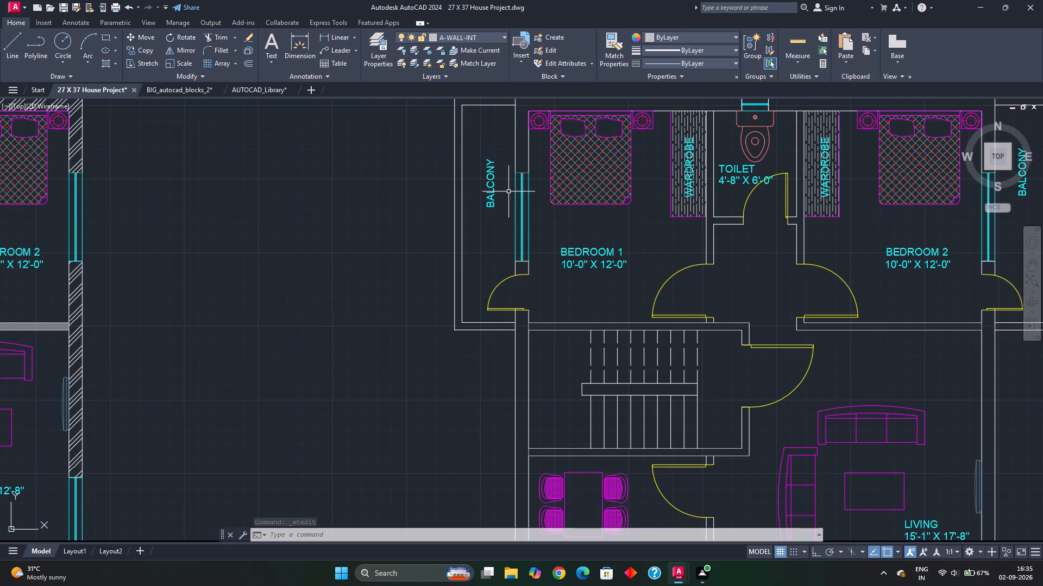
{"action": "scroll", "coordinate": [639, 294], "scroll_direction": "down", "scroll_amount": 2}
{"action": "middle_click_drag", "start_coordinate": [684, 322], "coordinate": [676, 290]}
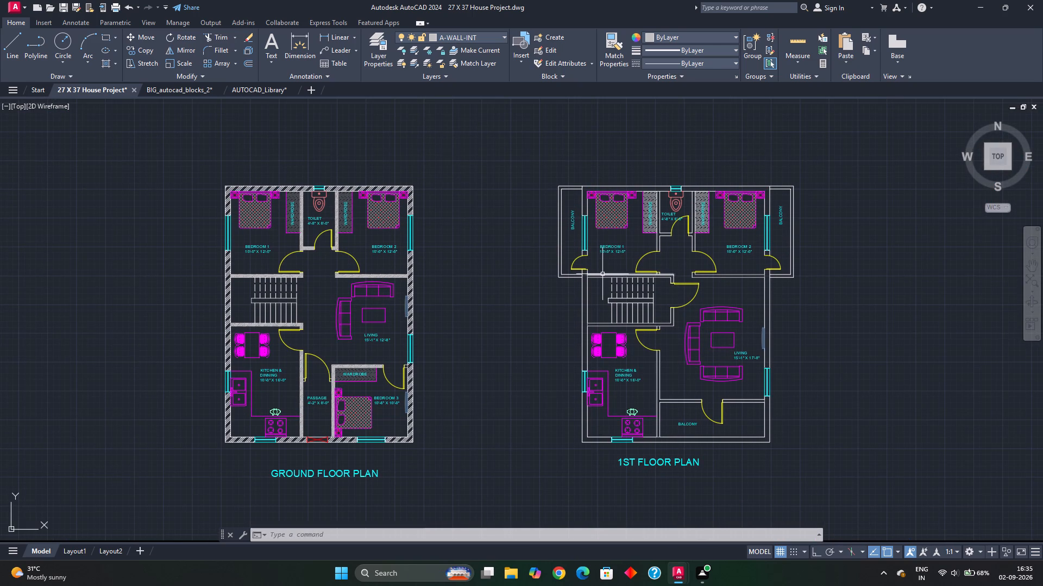
{"action": "scroll", "coordinate": [639, 254], "scroll_direction": "up", "scroll_amount": 1}
{"action": "middle_click_drag", "start_coordinate": [639, 254], "coordinate": [636, 269]}
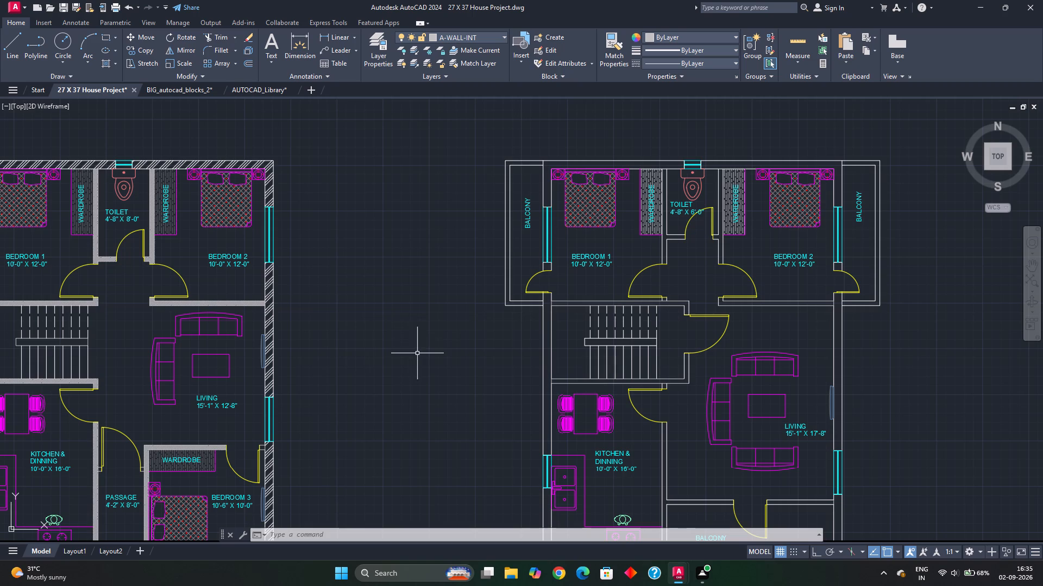
{"action": "middle_click_drag", "start_coordinate": [310, 292], "coordinate": [481, 253]}
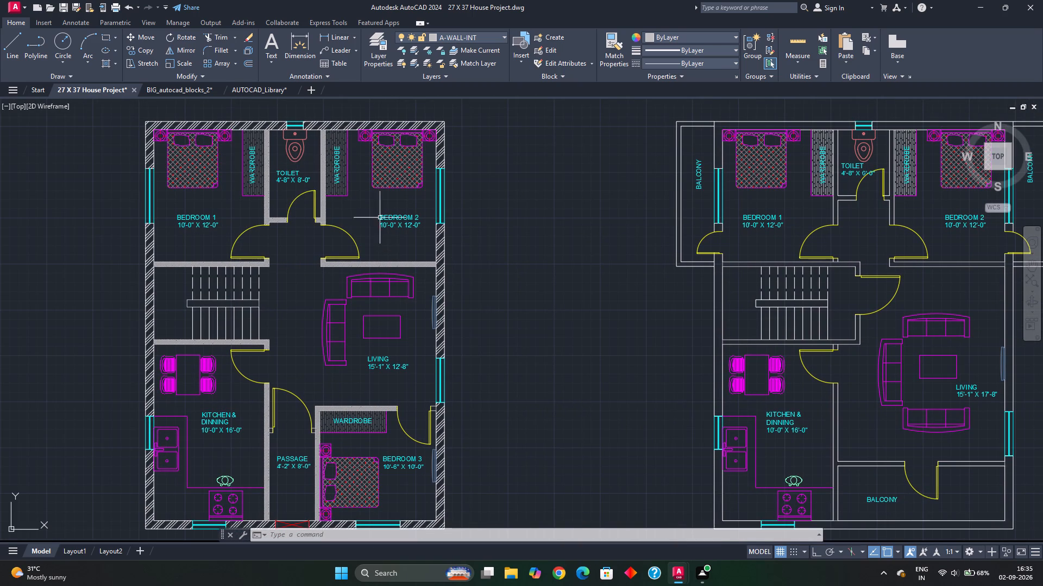
Make A-WALL-EXT the current layer and set the current linetype to ACAD_ISO02W100.
{"action": "left_click", "coordinate": [502, 35]}
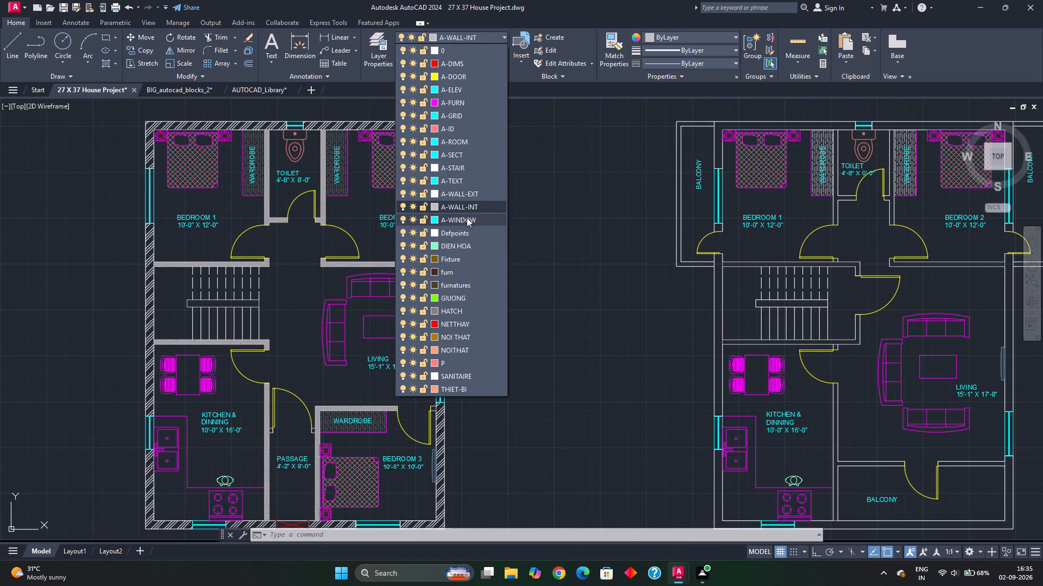
{"action": "left_click", "coordinate": [473, 195]}
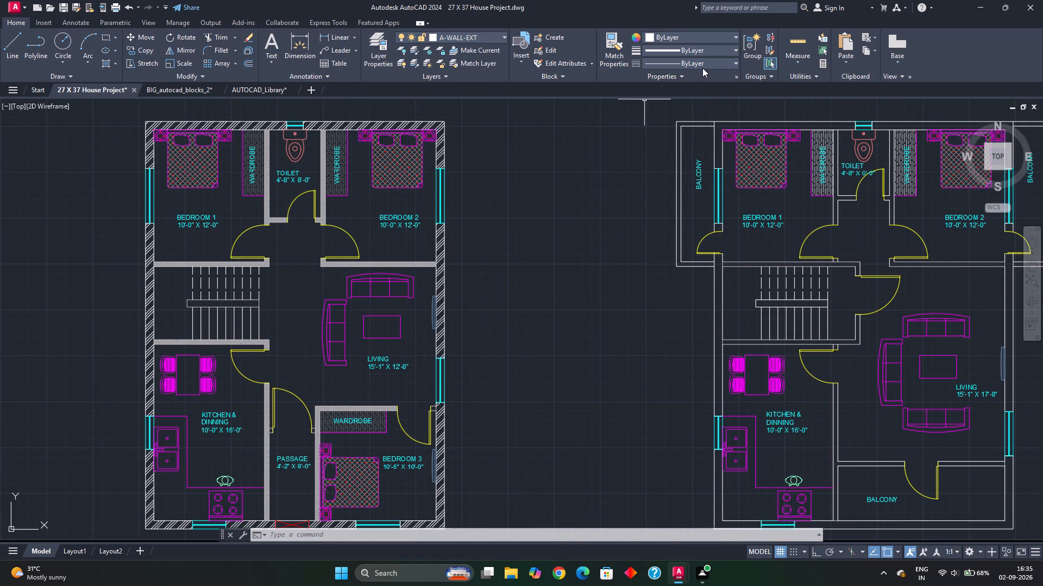
{"action": "left_click", "coordinate": [727, 62]}
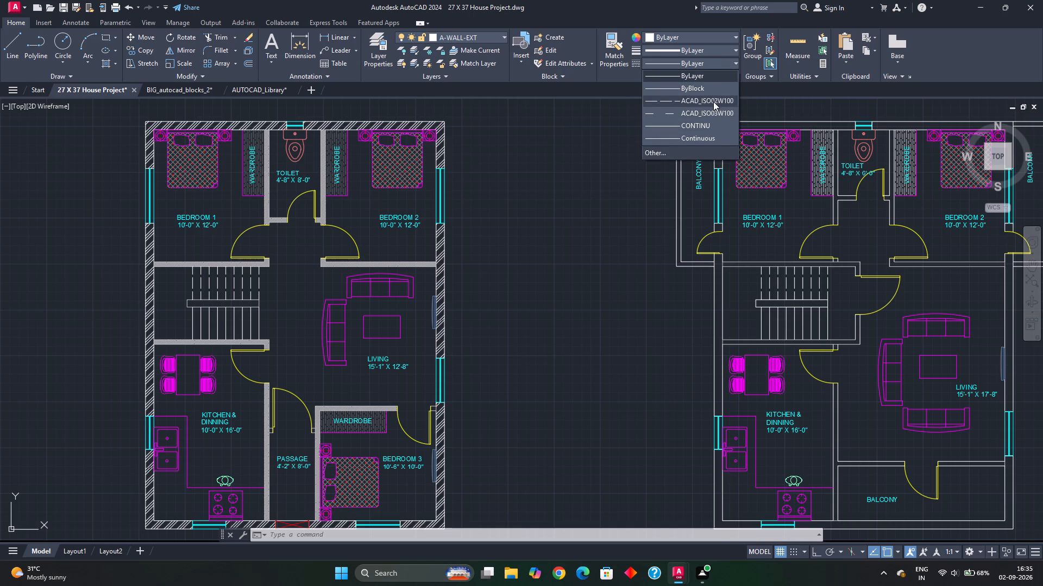
{"action": "left_click", "coordinate": [714, 98]}
Offset the outer line of the ground floor BEDROOM 2 side window 6" outward from the wall.
{"action": "scroll", "coordinate": [471, 213], "scroll_direction": "up", "scroll_amount": 2}
{"action": "middle_click_drag", "start_coordinate": [474, 184], "coordinate": [469, 257]}
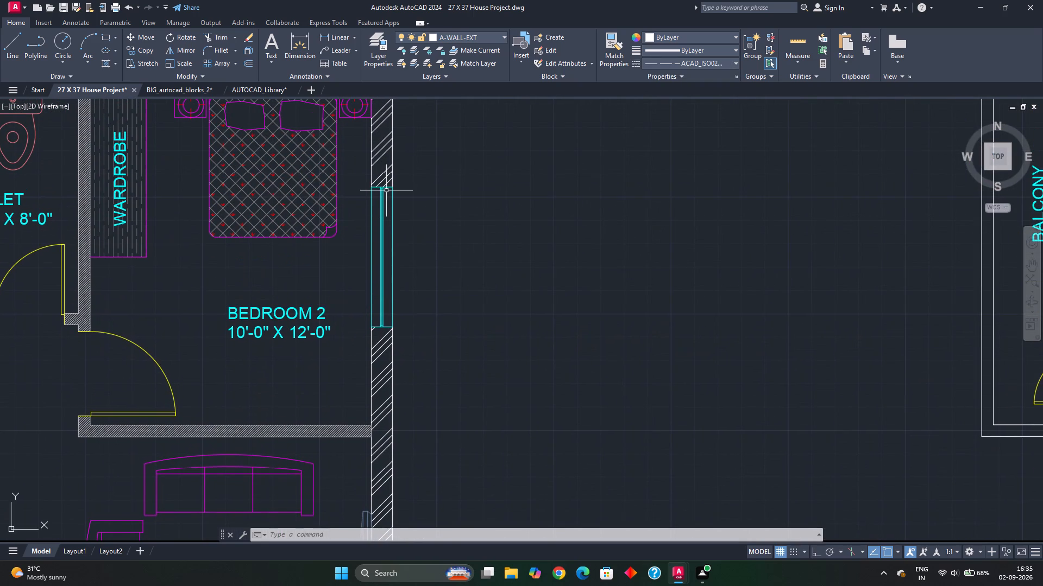
{"action": "scroll", "coordinate": [394, 193], "scroll_direction": "up", "scroll_amount": 3}
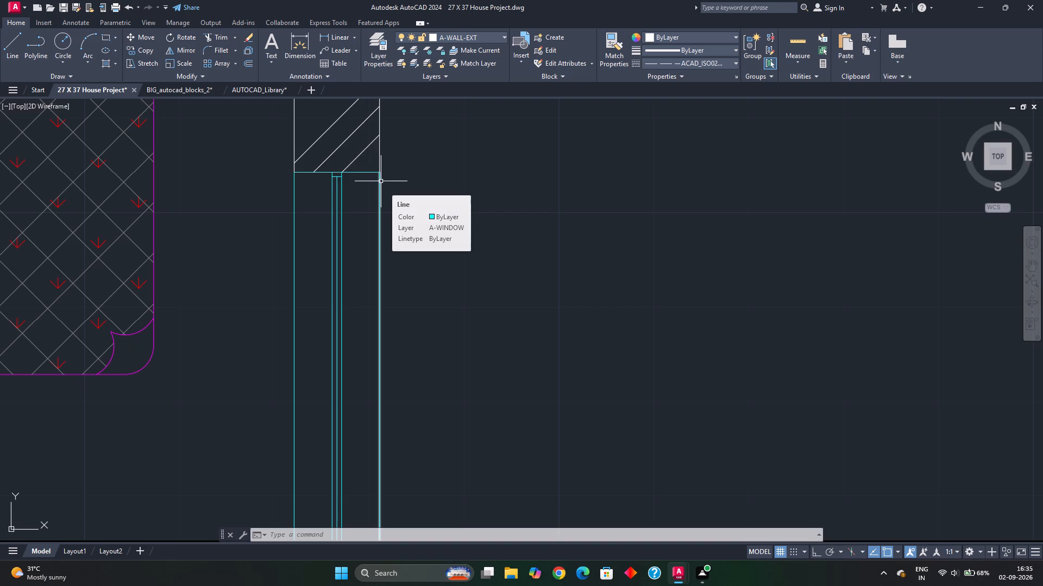
{"action": "left_click", "coordinate": [381, 182]}
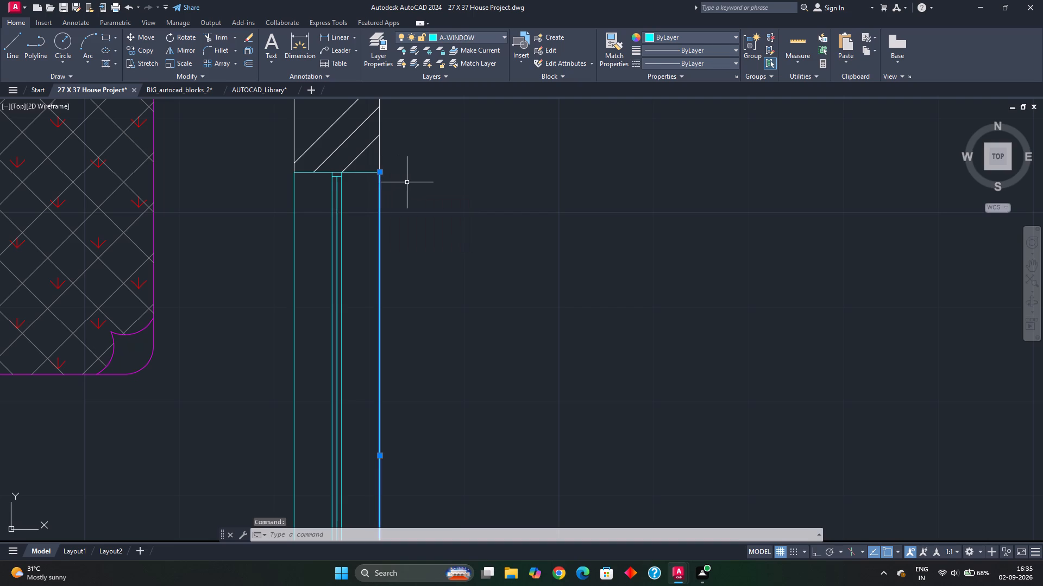
{"action": "key", "text": "o"}
{"action": "key", "text": "Return"}
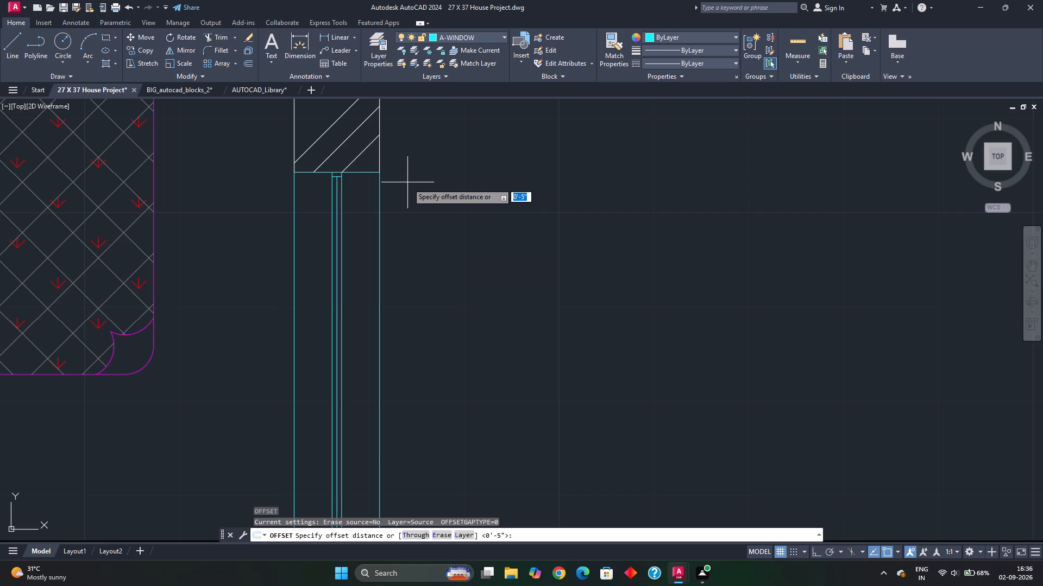
{"action": "type", "text": "6\""}
{"action": "key", "text": "Return"}
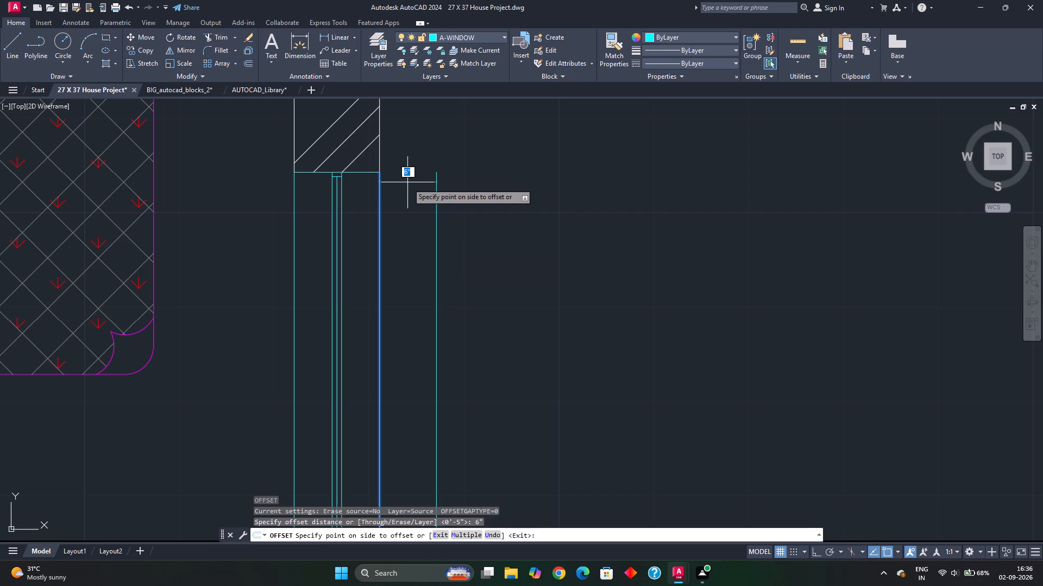
{"action": "left_click", "coordinate": [418, 192]}
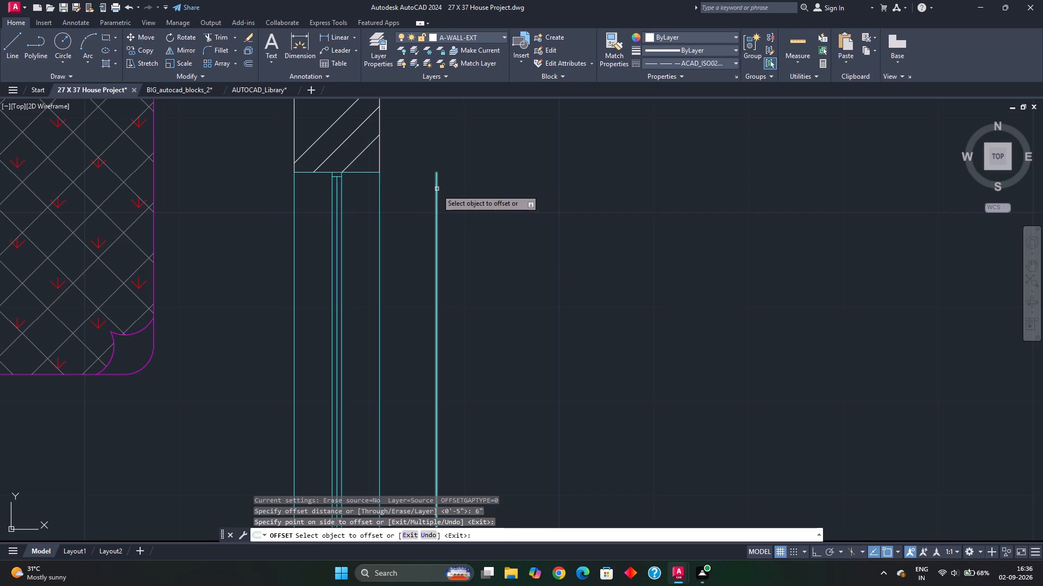
{"action": "scroll", "coordinate": [426, 199], "scroll_direction": "down", "scroll_amount": 2}
{"action": "middle_click_drag", "start_coordinate": [426, 199], "coordinate": [412, 117]}
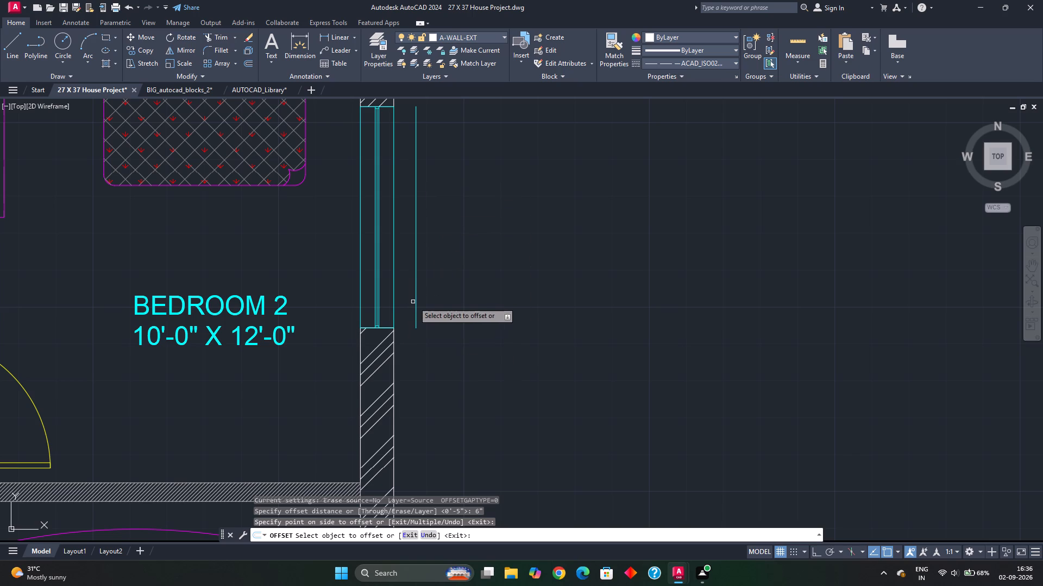
{"action": "key", "text": "Escape"}
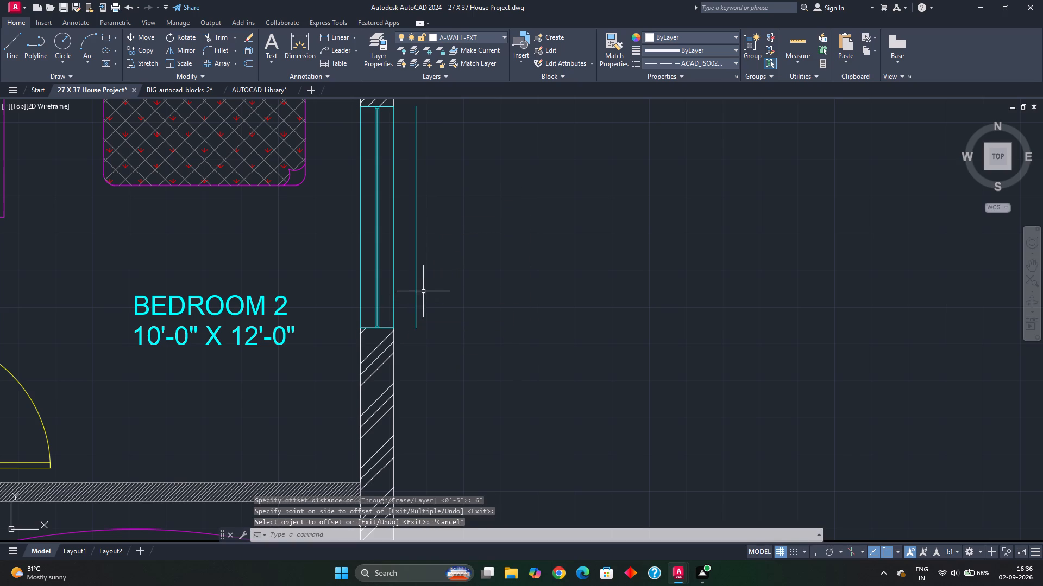
Put the offset line outside the BEDROOM 2 window on layer A-WALL-EXT with linetype ACAD_ISO02W100.
{"action": "left_click", "coordinate": [416, 296]}
{"action": "left_click", "coordinate": [492, 42]}
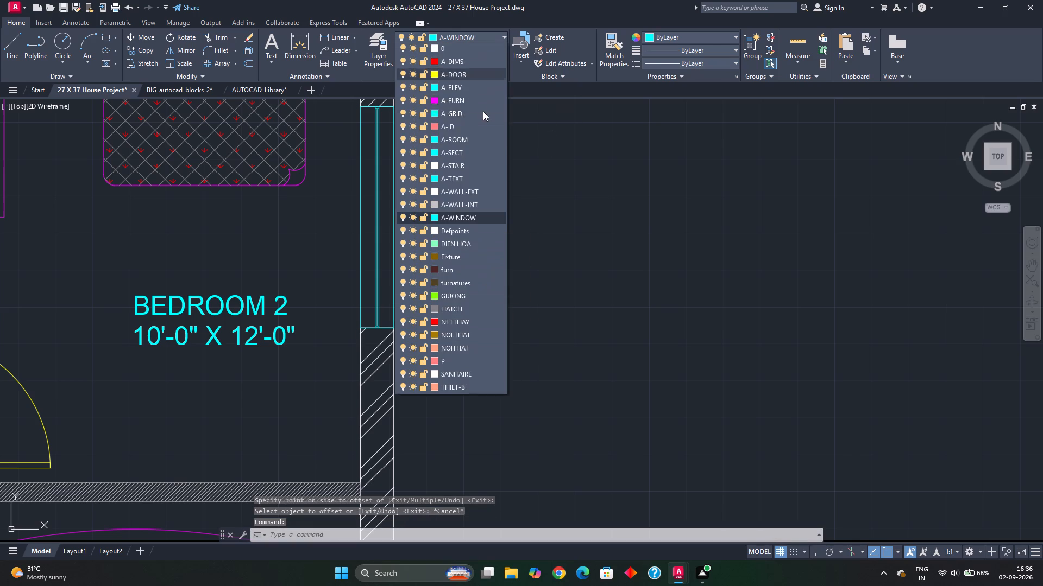
{"action": "left_click", "coordinate": [461, 199]}
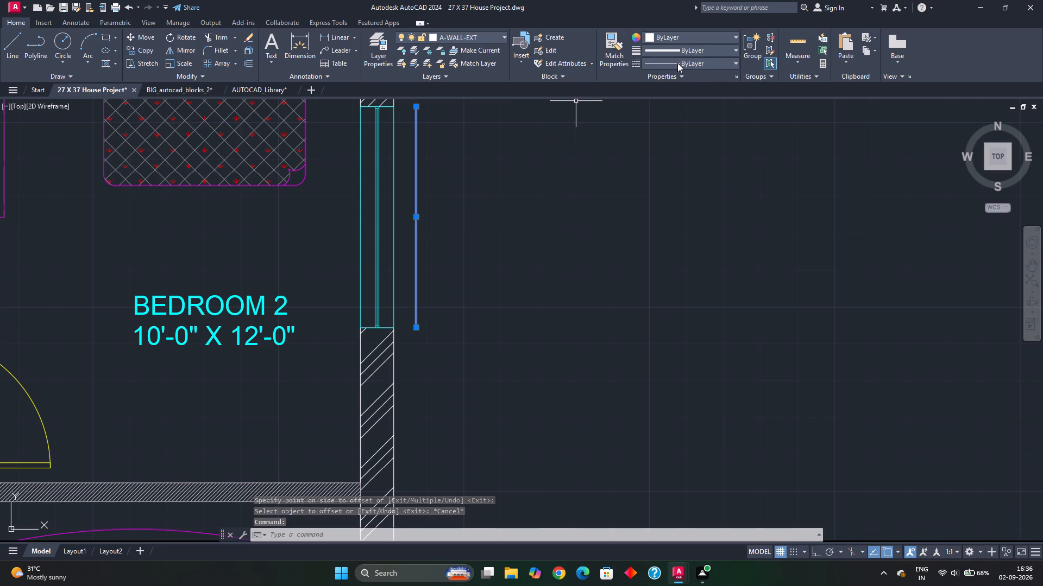
{"action": "left_click", "coordinate": [677, 63]}
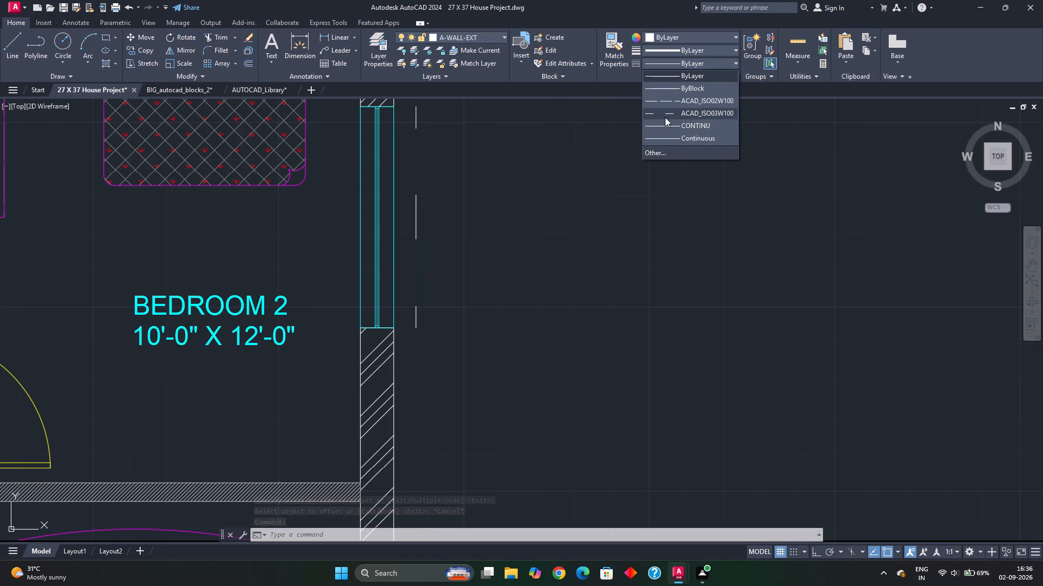
{"action": "left_click", "coordinate": [669, 103]}
{"action": "scroll", "coordinate": [496, 243], "scroll_direction": "down", "scroll_amount": 2}
{"action": "key", "text": "Escape"}
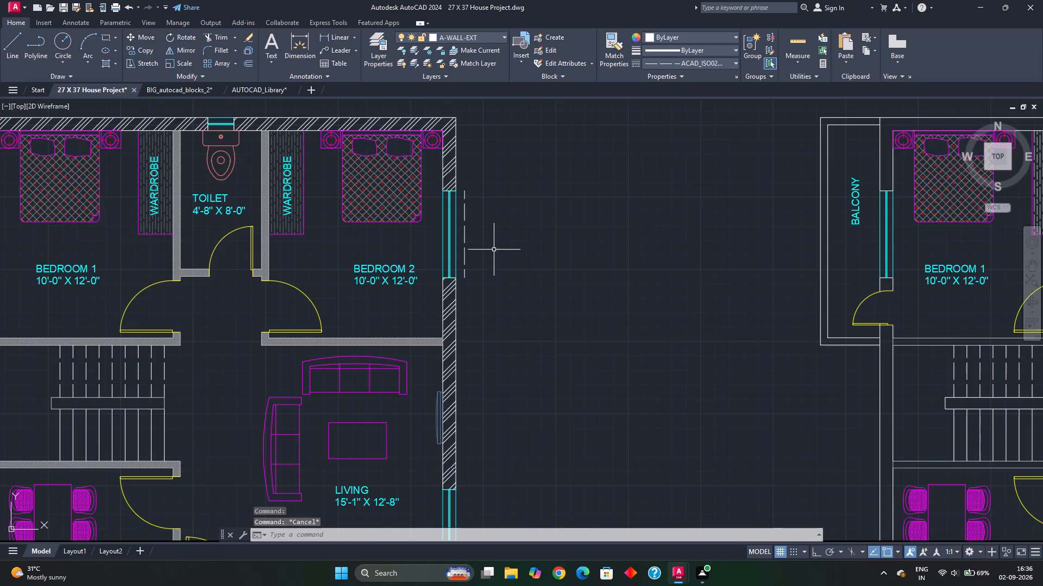
Draw a line from the BEDROOM 2 window's lower outer corner to the lower end of the dashed line.
{"action": "middle_click_drag", "start_coordinate": [488, 269], "coordinate": [531, 256]}
{"action": "scroll", "coordinate": [507, 273], "scroll_direction": "up", "scroll_amount": 4}
{"action": "middle_click_drag", "start_coordinate": [480, 260], "coordinate": [480, 260]}
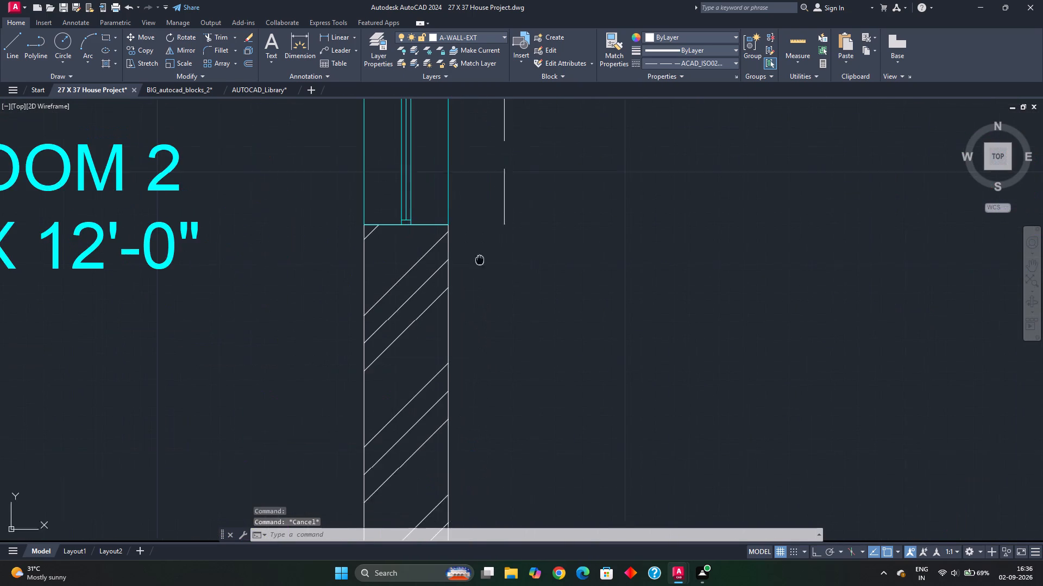
{"action": "middle_click_drag", "start_coordinate": [480, 260], "coordinate": [481, 272]}
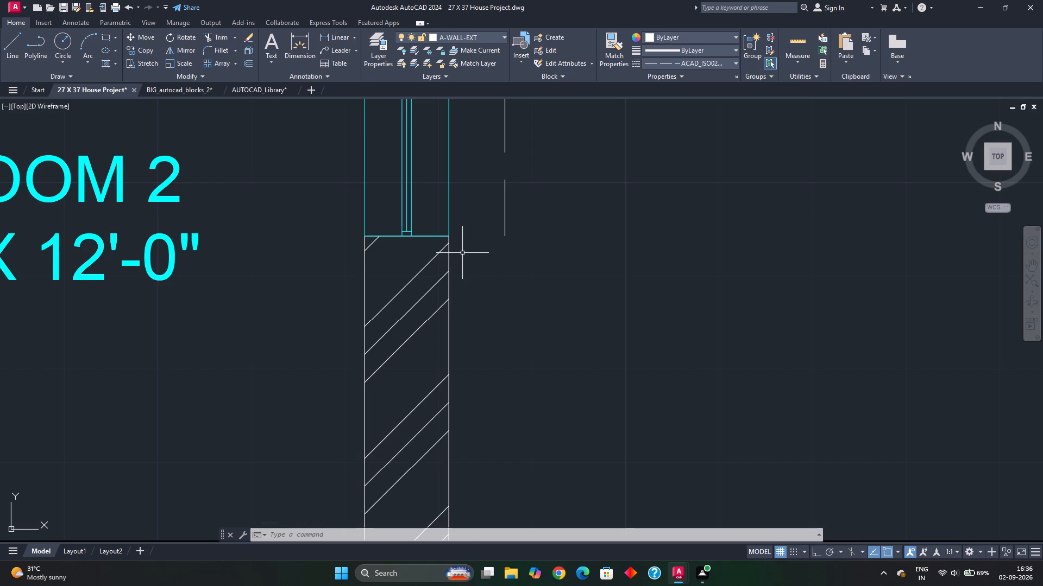
{"action": "key", "text": "l"}
{"action": "key", "text": "Return"}
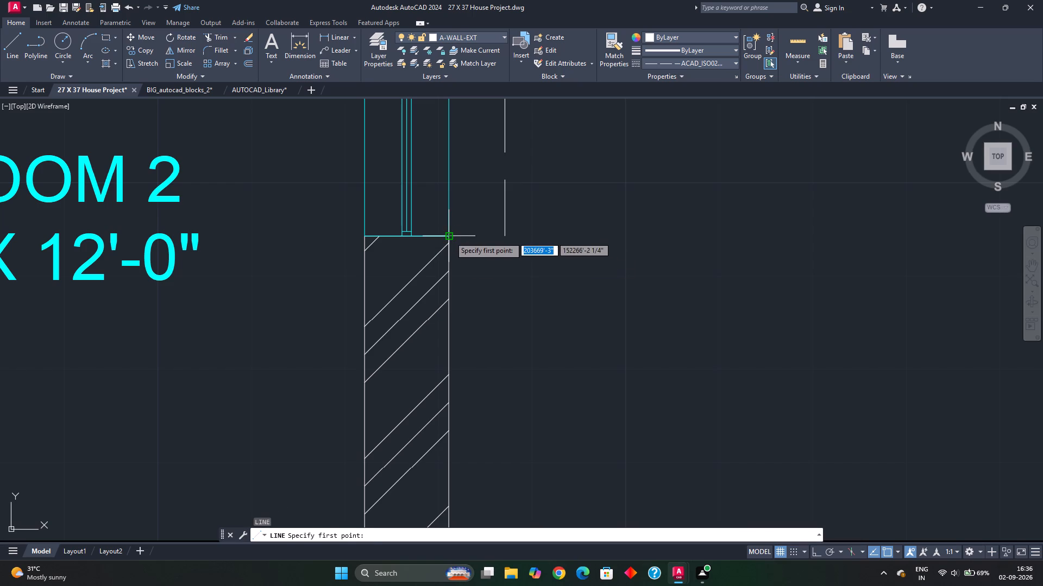
{"action": "left_click", "coordinate": [450, 237]}
{"action": "left_click", "coordinate": [507, 235]}
{"action": "key", "text": "Escape"}
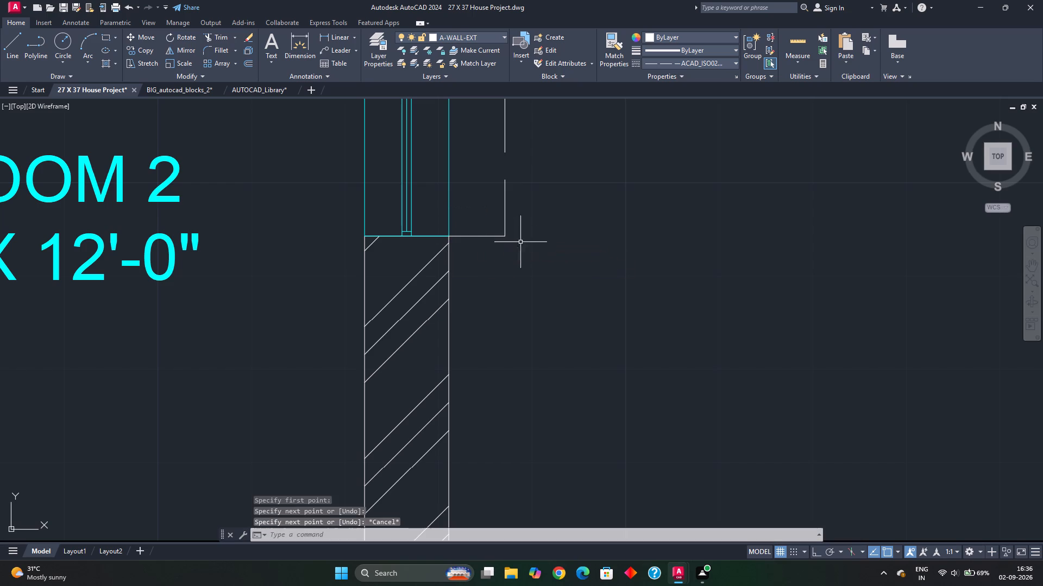
Offset the short connecting line at the BEDROOM 2 window's lower end 6" downward, past the opening.
{"action": "left_click", "coordinate": [491, 236]}
{"action": "left_click", "coordinate": [481, 250]}
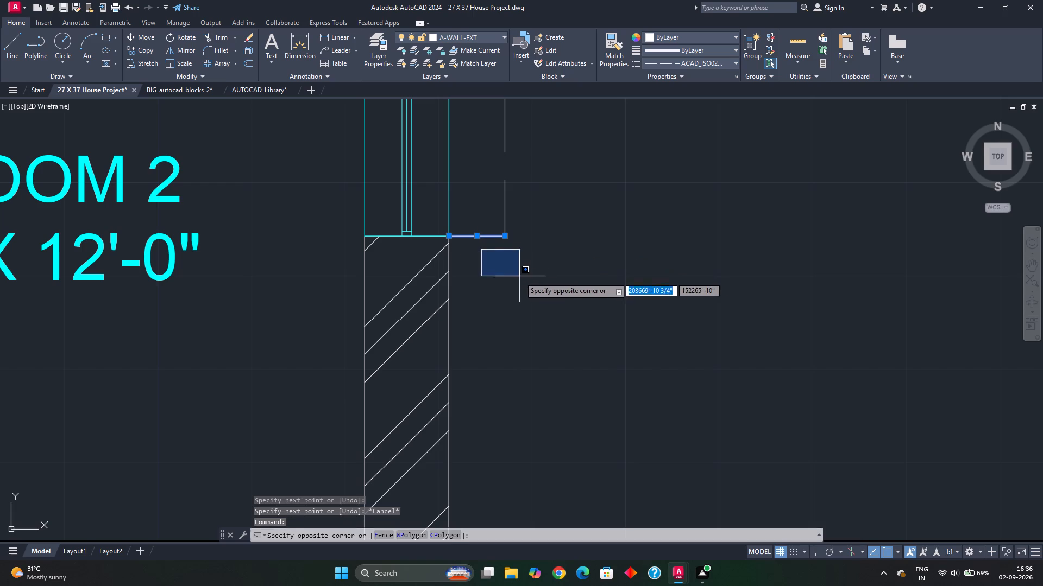
{"action": "key", "text": "Escape"}
{"action": "key", "text": "o"}
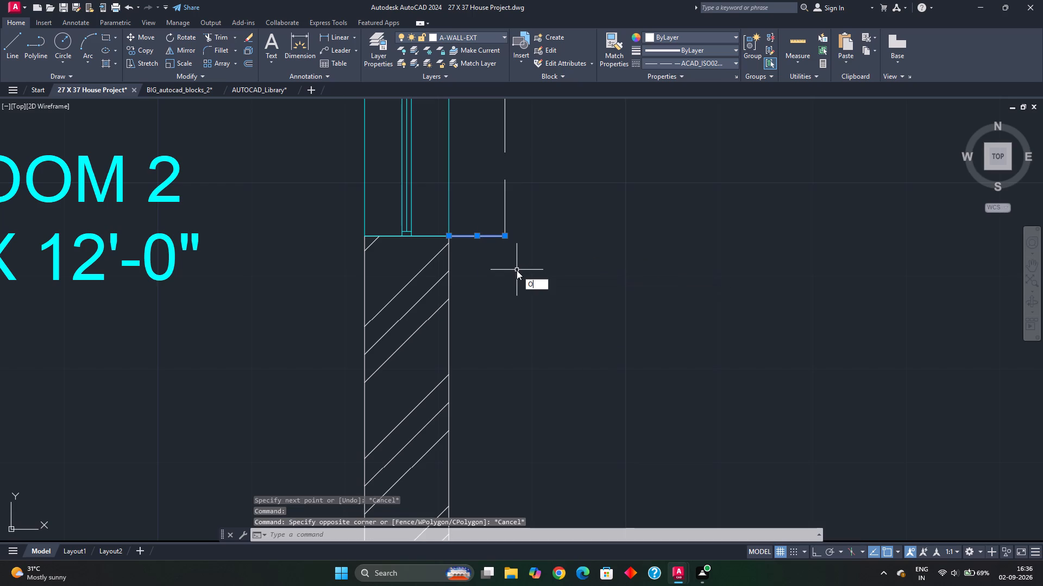
{"action": "key", "text": "Return"}
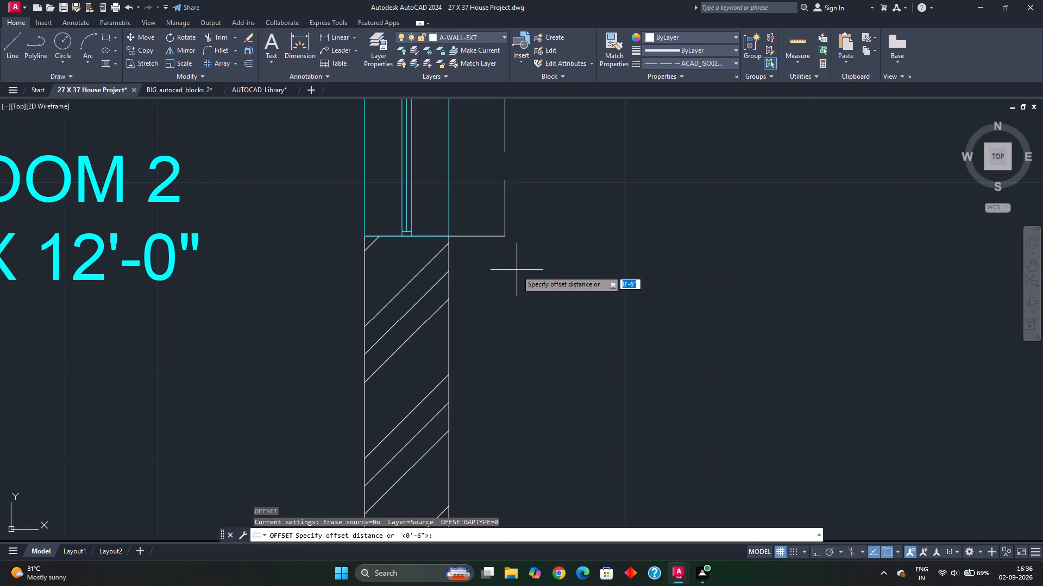
{"action": "key", "text": "Return"}
{"action": "left_click", "coordinate": [518, 270]}
{"action": "scroll", "coordinate": [512, 205], "scroll_direction": "down", "scroll_amount": 2}
{"action": "middle_click_drag", "start_coordinate": [515, 204], "coordinate": [505, 262]}
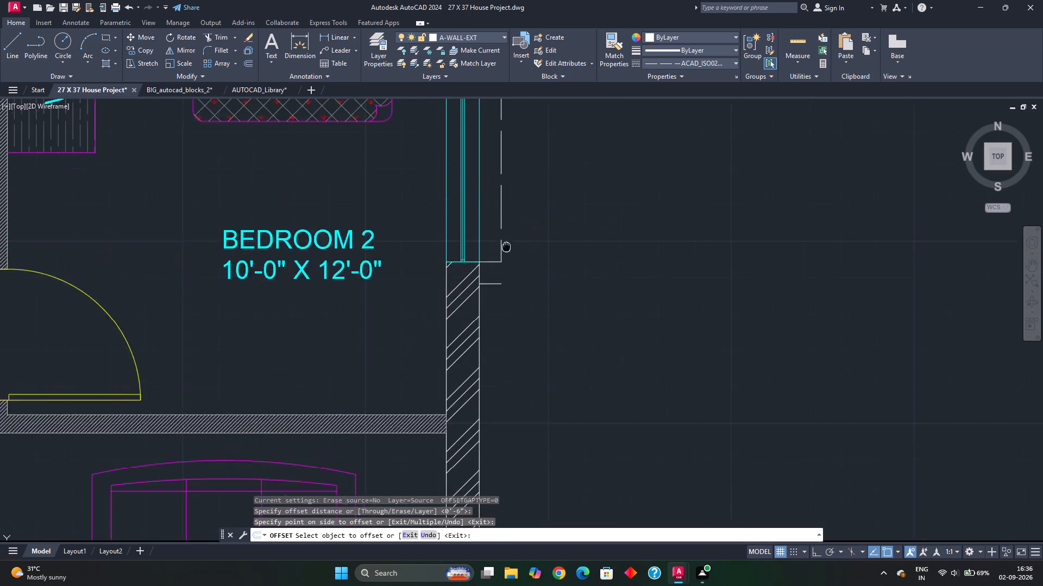
{"action": "middle_click_drag", "start_coordinate": [505, 262], "coordinate": [508, 364]}
{"action": "middle_click_drag", "start_coordinate": [513, 184], "coordinate": [513, 212]}
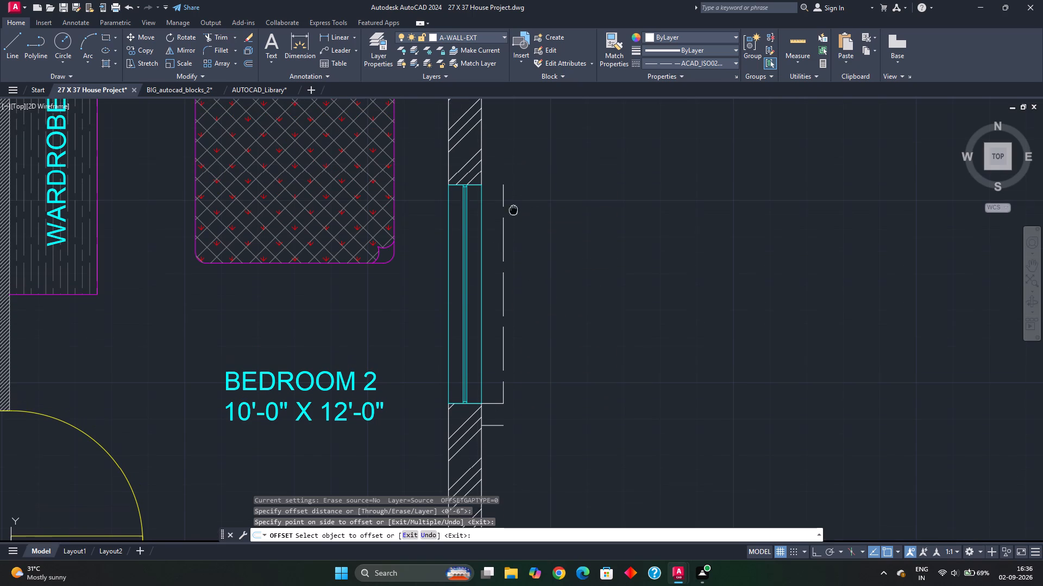
{"action": "middle_click_drag", "start_coordinate": [513, 212], "coordinate": [513, 214]}
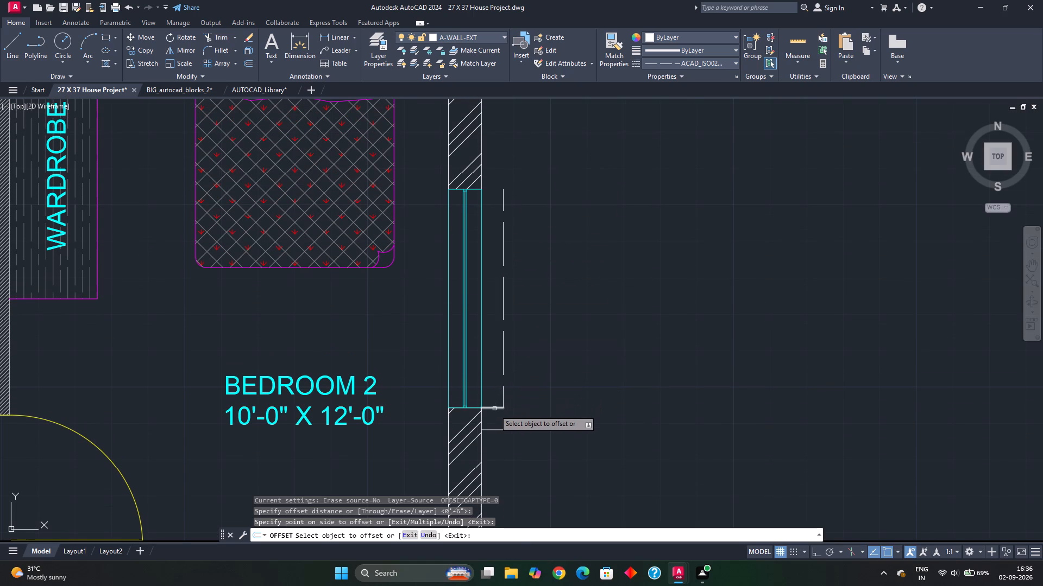
{"action": "key", "text": "Escape"}
Move the original short connecting line from the lower end of the dashed line to its upper end.
{"action": "left_click", "coordinate": [494, 410]}
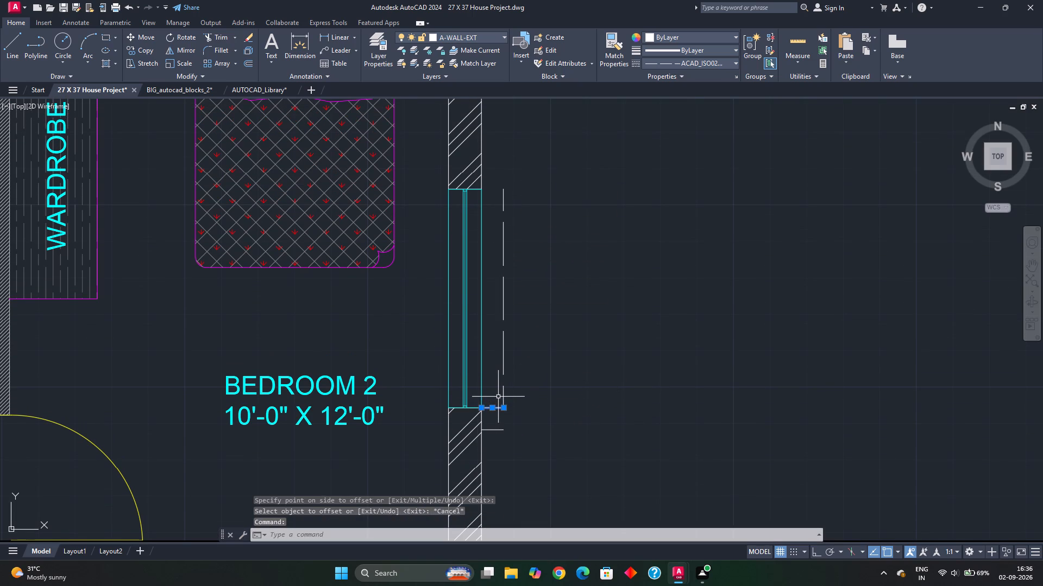
{"action": "key", "text": "m"}
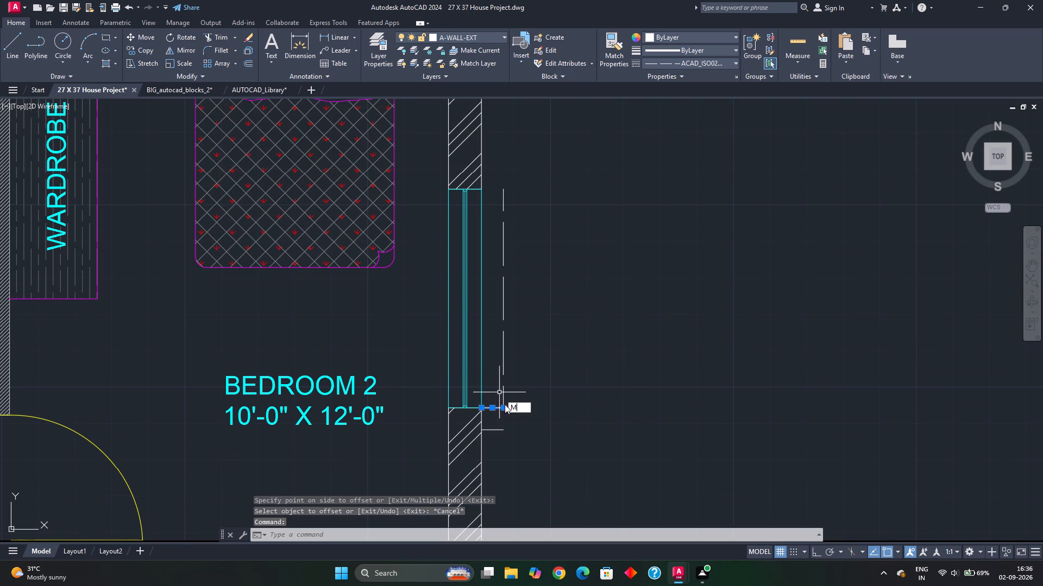
{"action": "key", "text": "space"}
{"action": "left_click", "coordinate": [501, 407]}
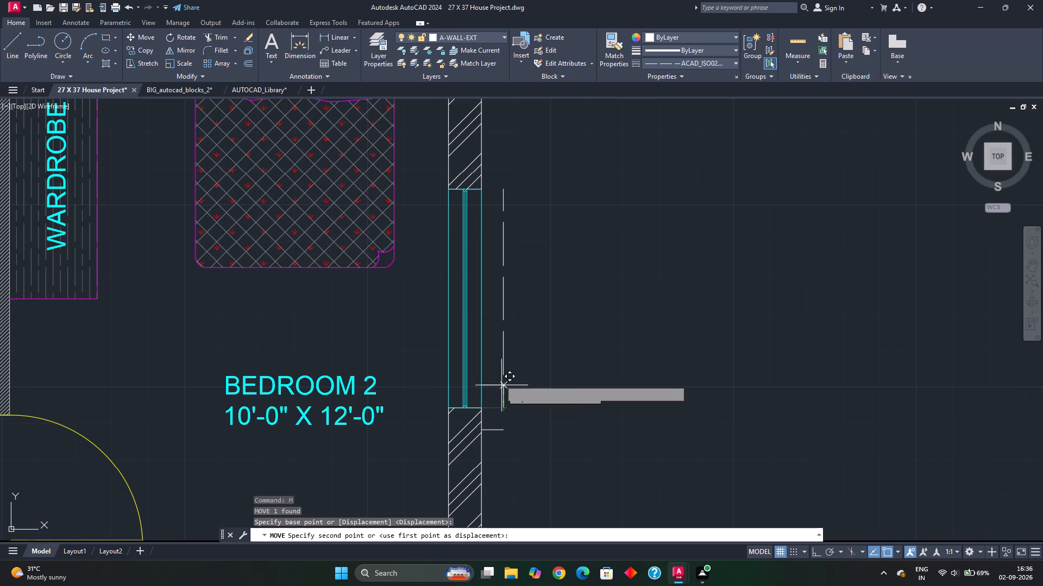
{"action": "left_click", "coordinate": [504, 192]}
{"action": "key", "text": "Escape"}
Offset the short connecting line at the BEDROOM 2 window's upper end 6" upward, past the opening.
{"action": "left_click", "coordinate": [493, 191]}
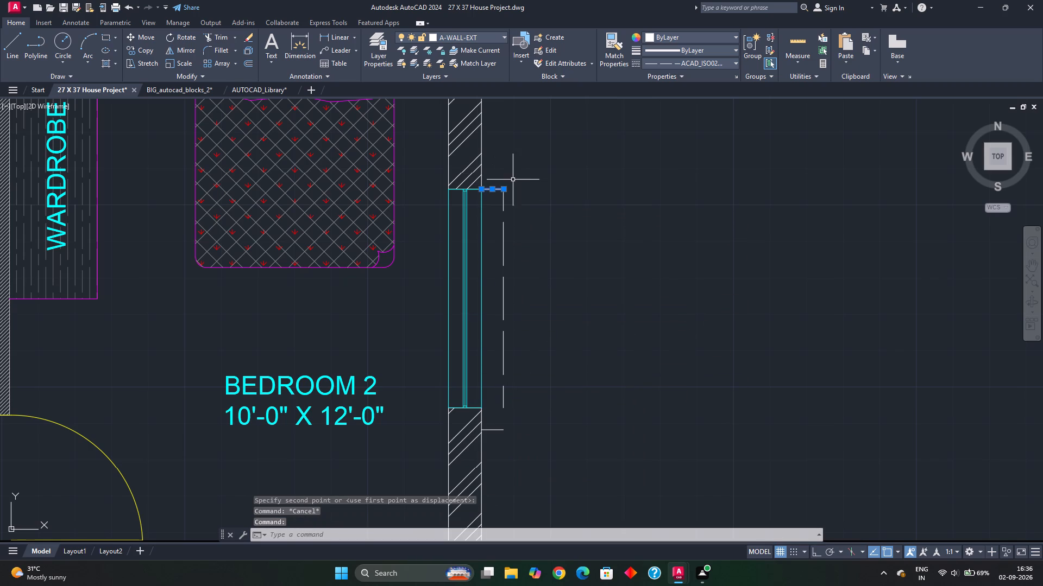
{"action": "key", "text": "o"}
{"action": "key", "text": "Return"}
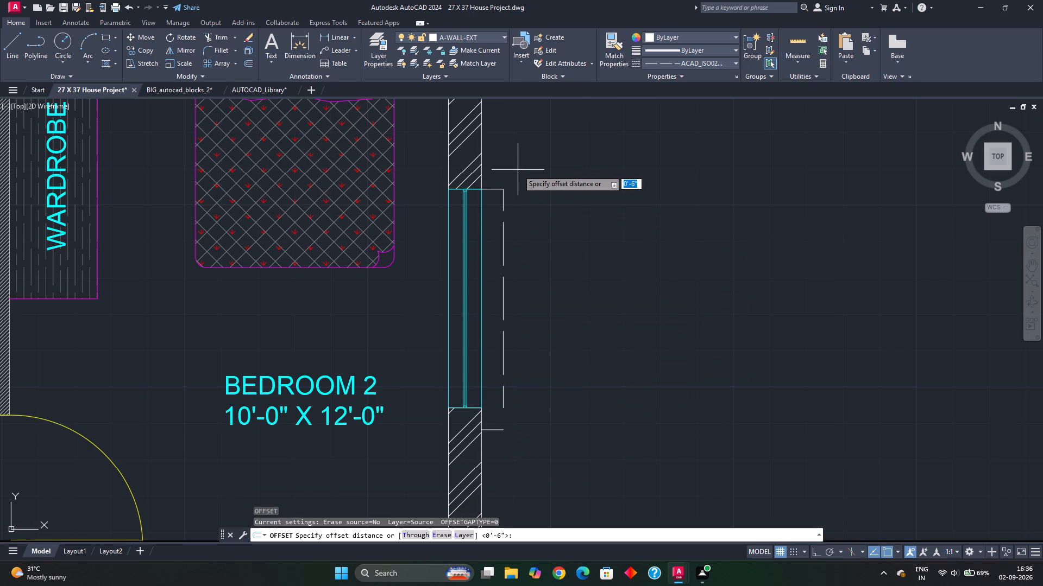
{"action": "key", "text": "Return"}
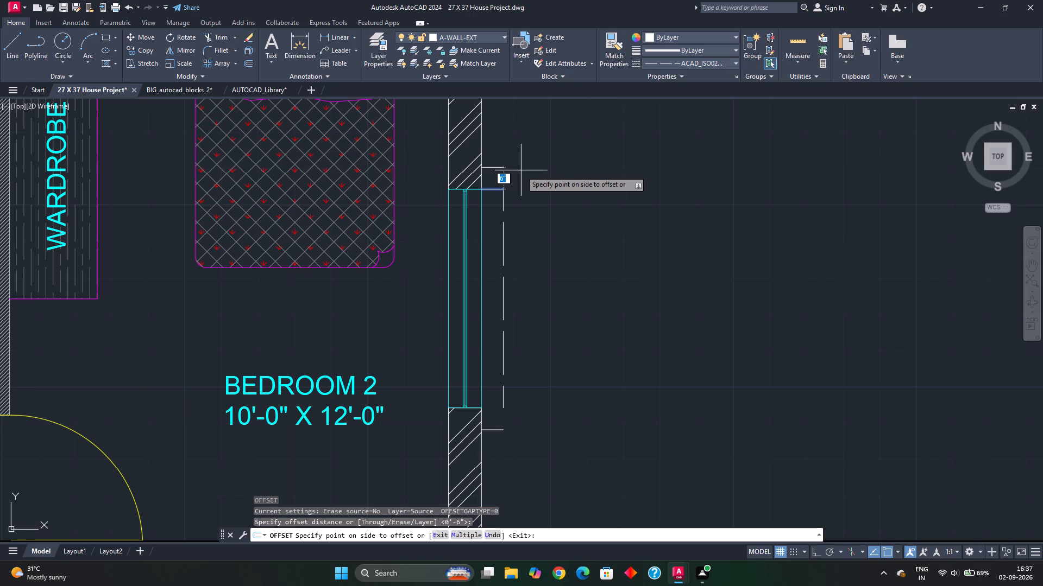
{"action": "left_click", "coordinate": [521, 170]}
{"action": "left_click", "coordinate": [498, 190]}
{"action": "key", "text": "Escape"}
{"action": "key", "text": "Escape"}
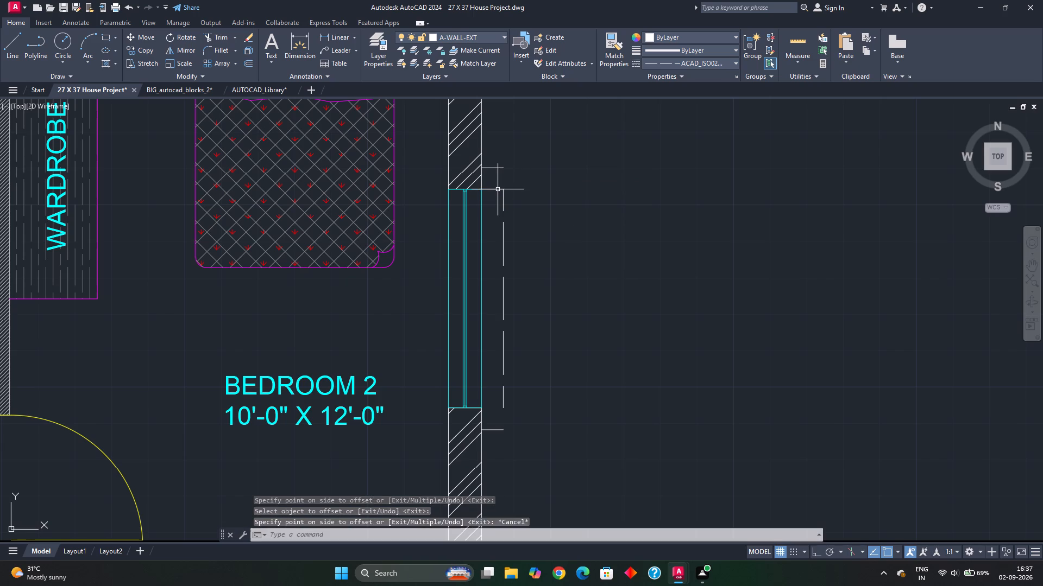
Delete the original short connecting line level with the BEDROOM 2 window's upper edge.
{"action": "left_click", "coordinate": [498, 190]}
{"action": "key", "text": "Delete"}
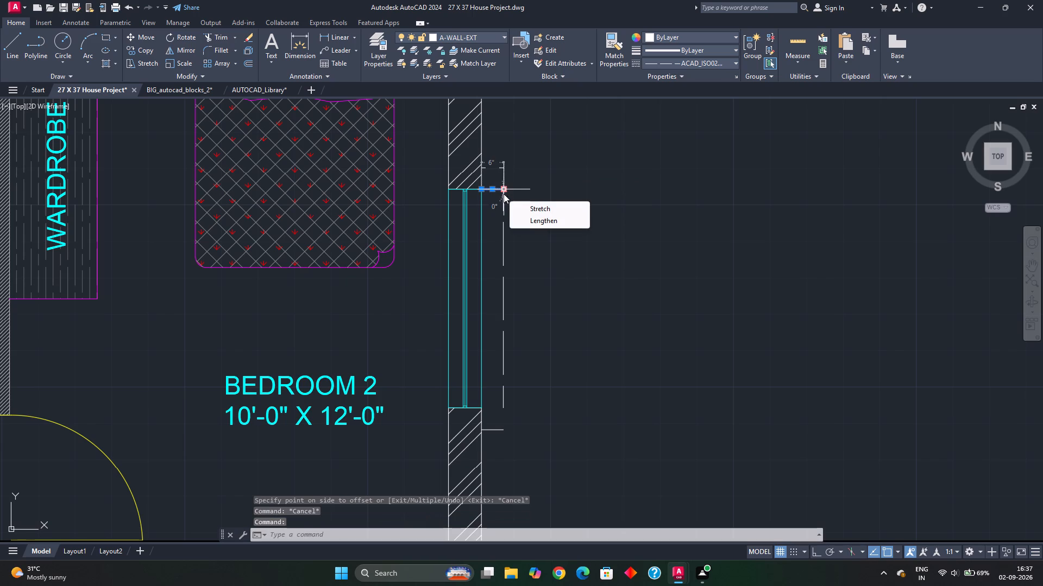
{"action": "key", "text": "Escape"}
{"action": "left_click", "coordinate": [495, 188]}
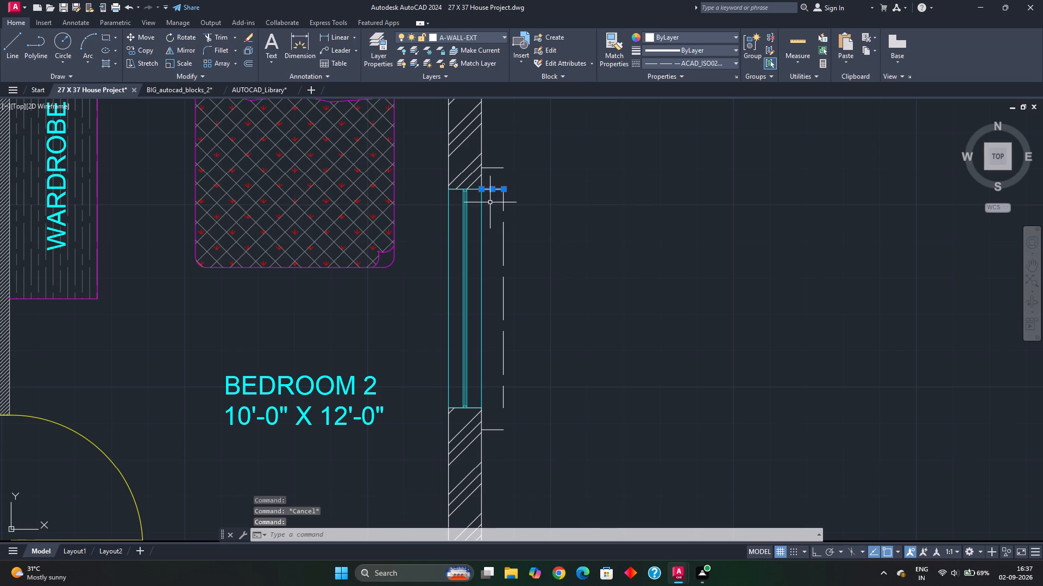
{"action": "key", "text": "Delete"}
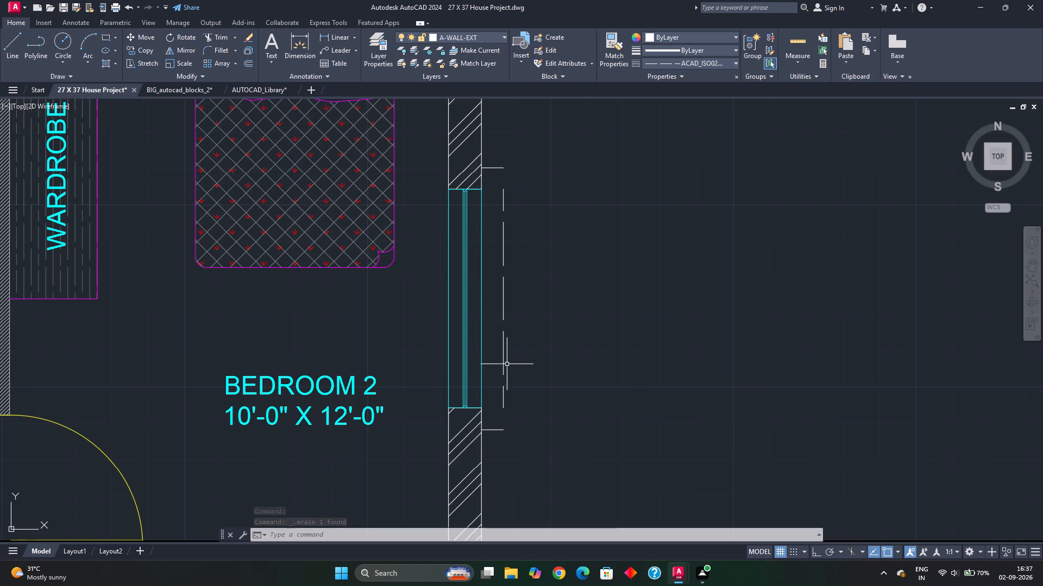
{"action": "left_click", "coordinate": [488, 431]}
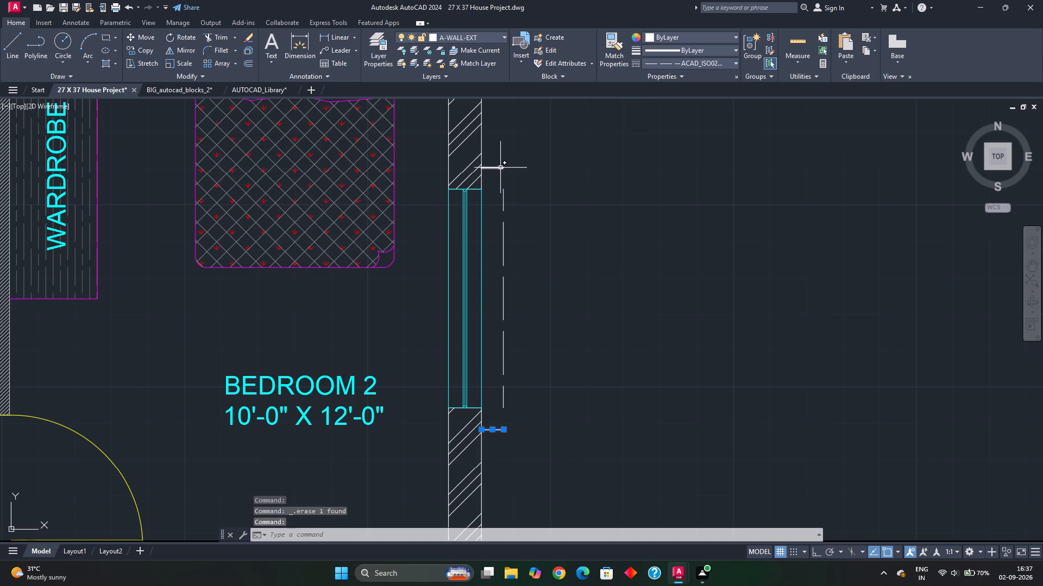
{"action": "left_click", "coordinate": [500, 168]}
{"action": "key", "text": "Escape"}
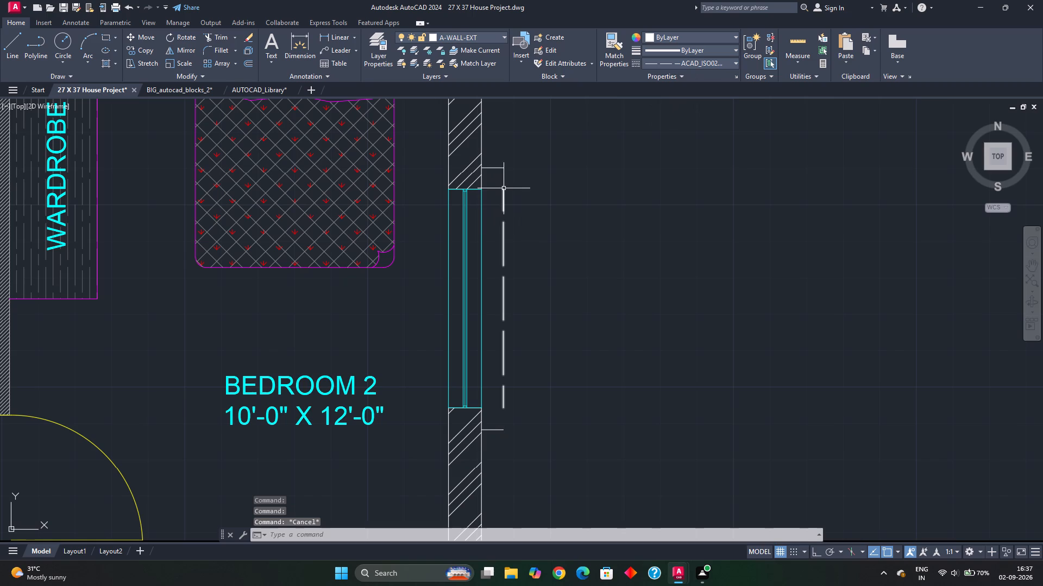
Fillet the dashed line outside the BEDROOM 2 window with both short end lines, using radius 0 and the Multiple option.
{"action": "type", "text": "F"}
{"action": "key", "text": "space"}
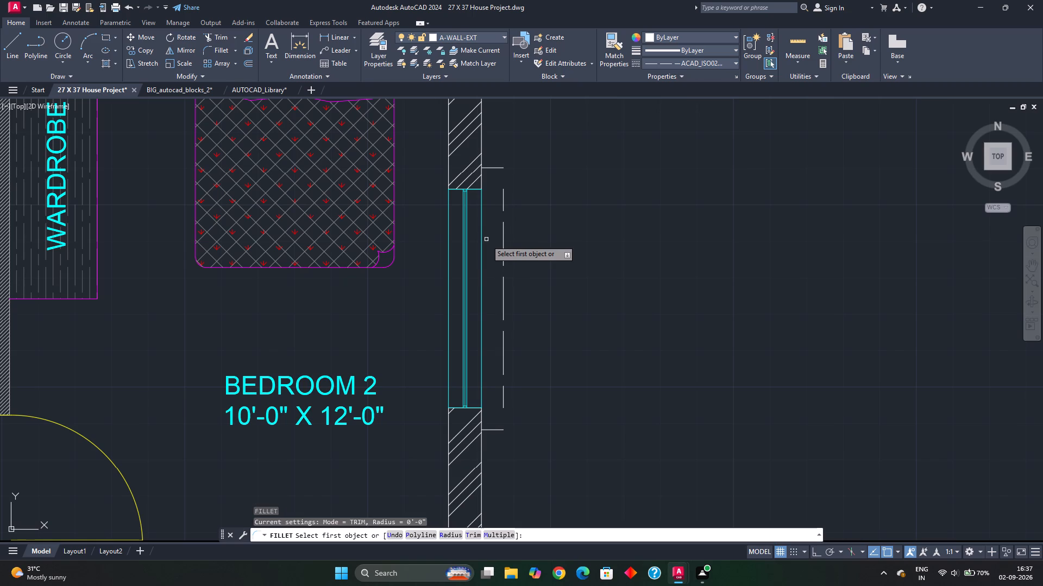
{"action": "type", "text": "R"}
{"action": "key", "text": "space"}
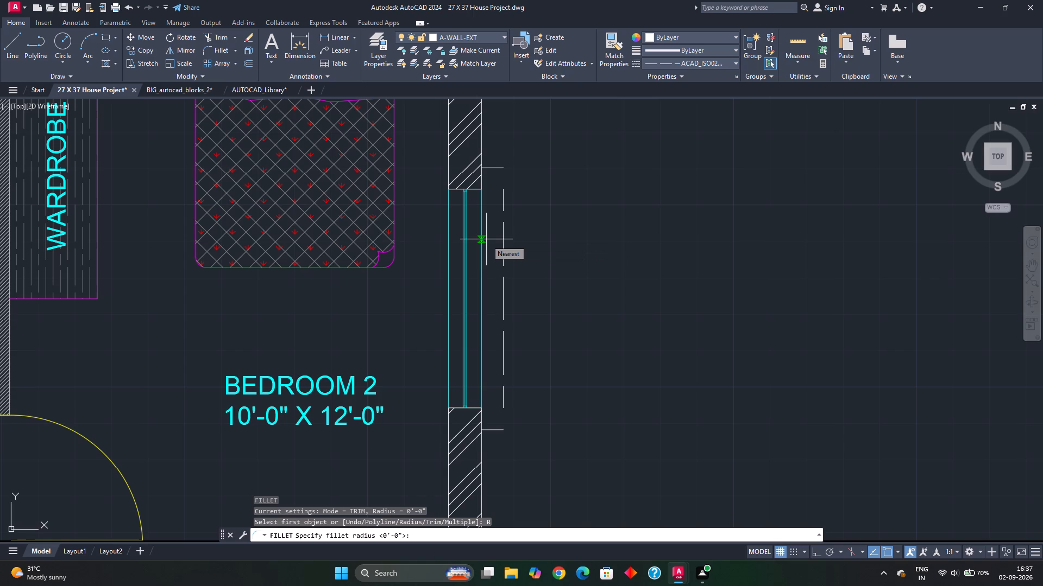
{"action": "type", "text": "0"}
{"action": "key", "text": "space"}
{"action": "key", "text": "m"}
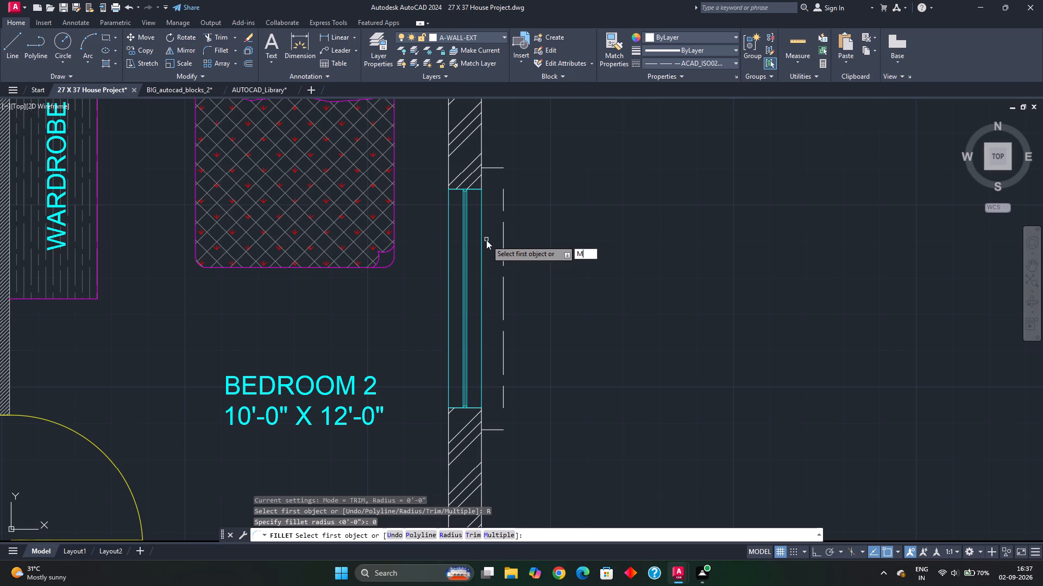
{"action": "key", "text": "space"}
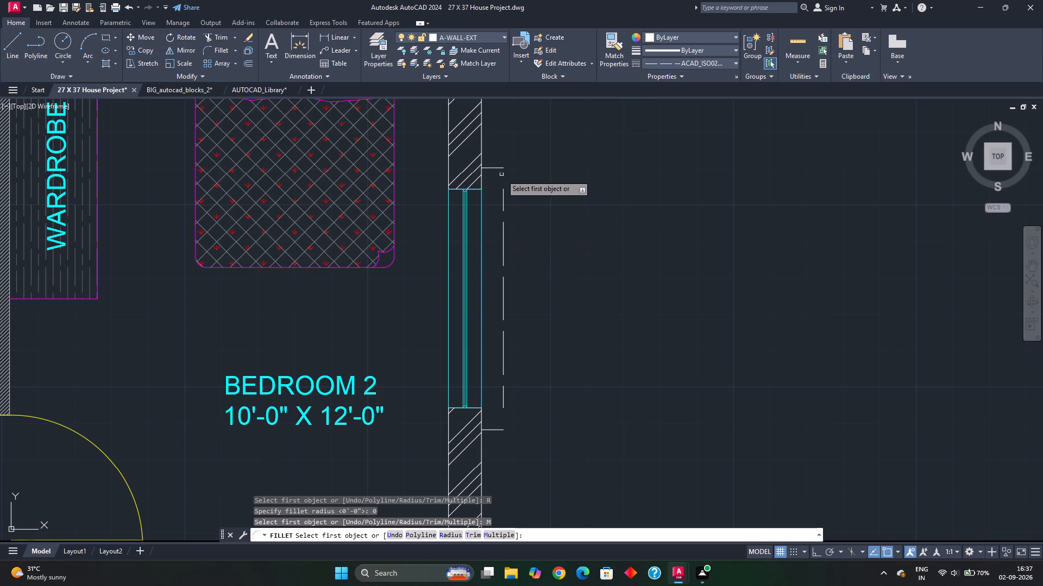
{"action": "left_click", "coordinate": [497, 168]}
{"action": "left_click", "coordinate": [504, 196]}
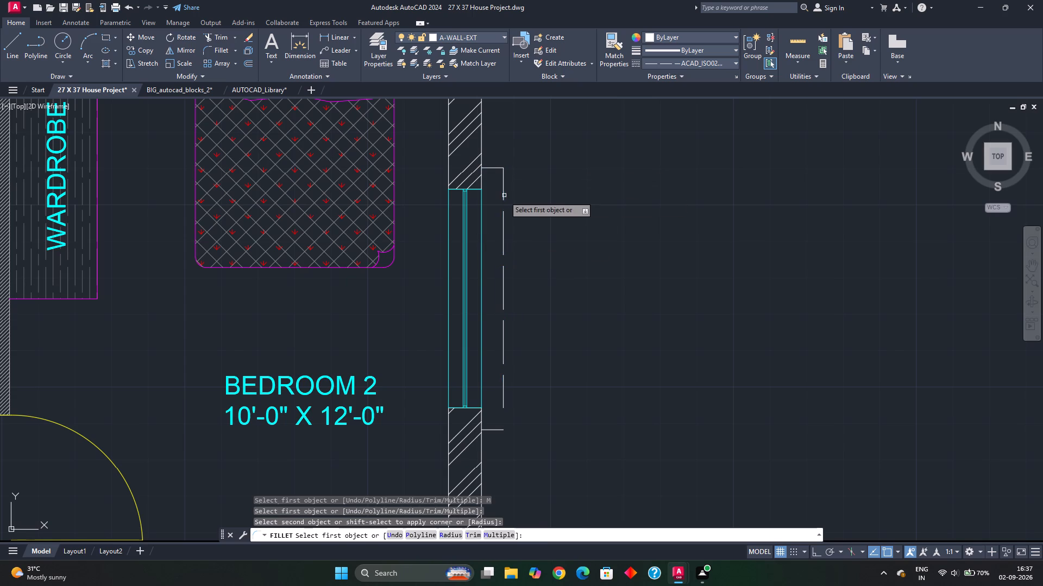
{"action": "left_click", "coordinate": [496, 434]}
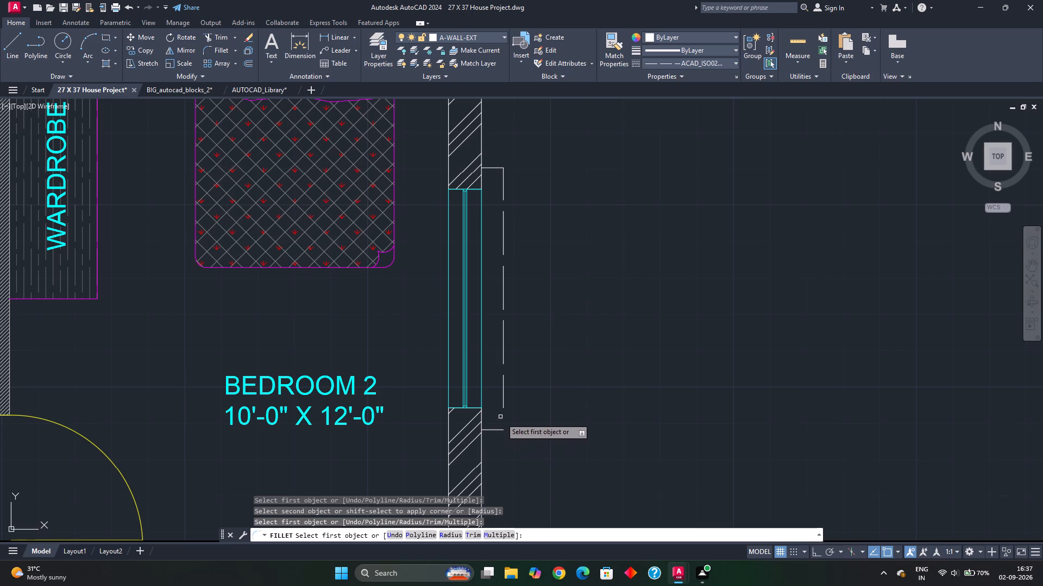
{"action": "left_click", "coordinate": [504, 407]}
{"action": "left_click", "coordinate": [497, 430]}
{"action": "scroll", "coordinate": [582, 399], "scroll_direction": "down", "scroll_amount": 2}
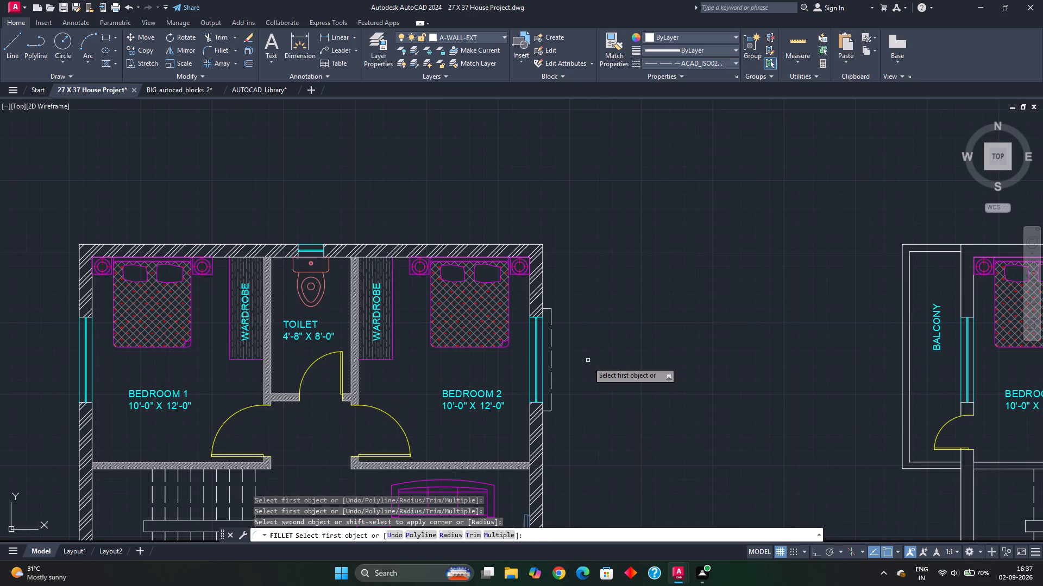
{"action": "middle_click_drag", "start_coordinate": [583, 397], "coordinate": [556, 261]}
{"action": "scroll", "coordinate": [594, 386], "scroll_direction": "down", "scroll_amount": 2}
{"action": "middle_click_drag", "start_coordinate": [590, 350], "coordinate": [573, 258]}
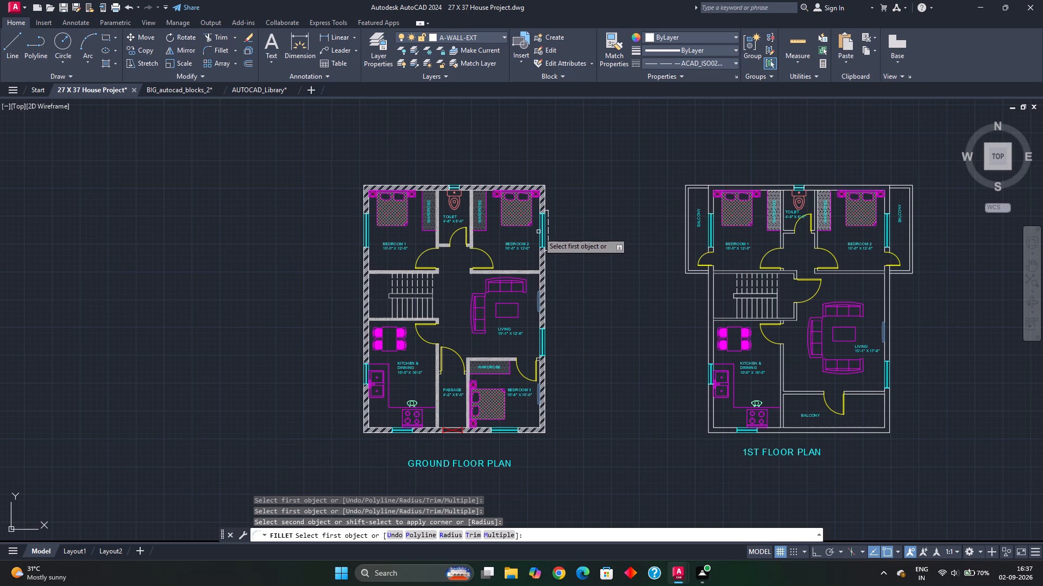
{"action": "scroll", "coordinate": [538, 232], "scroll_direction": "up", "scroll_amount": 2}
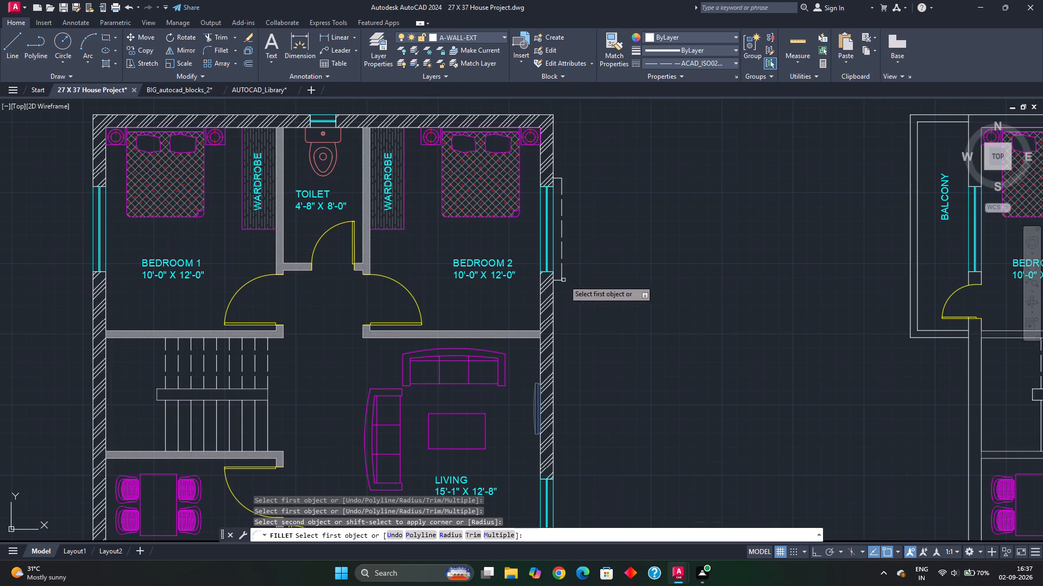
{"action": "key", "text": "Escape"}
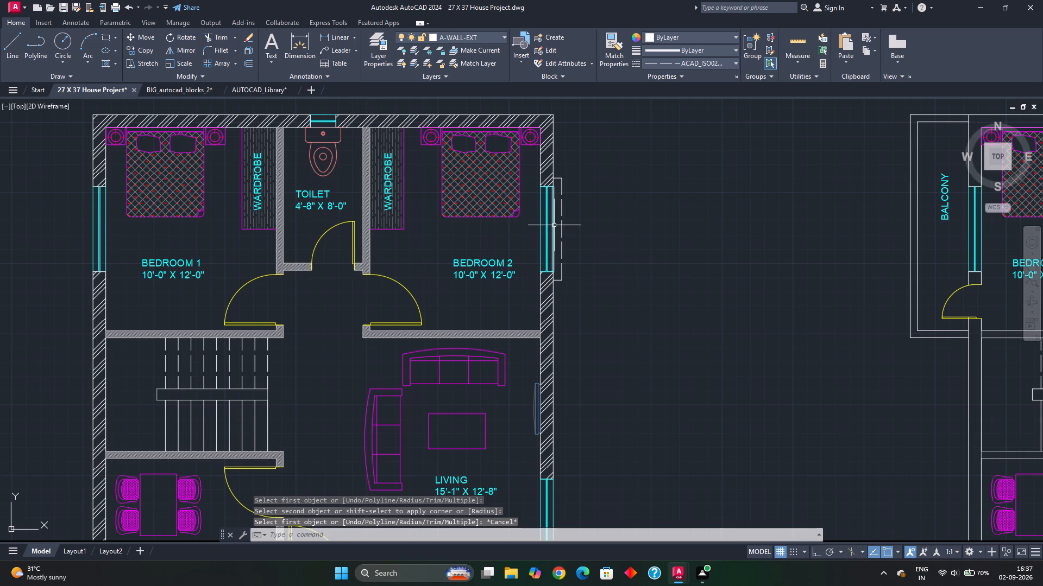
Mirror the three-line BEDROOM 2 window outline to the BEDROOM 1 window about the vertical centreline through the toilet window, keeping the source objects.
{"action": "left_click", "coordinate": [562, 198]}
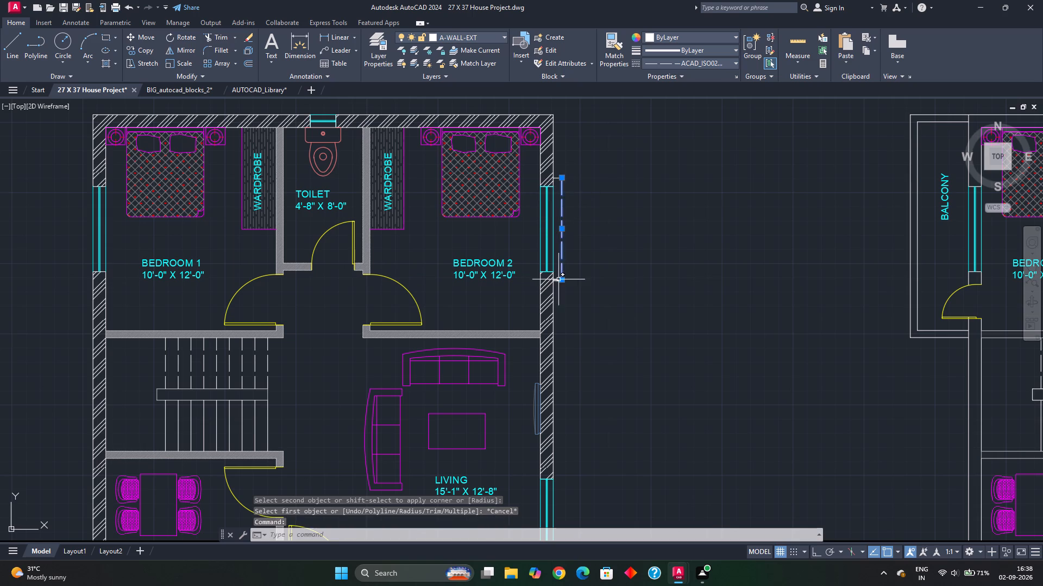
{"action": "scroll", "coordinate": [558, 280], "scroll_direction": "up", "scroll_amount": 3}
{"action": "left_click", "coordinate": [558, 277]}
{"action": "left_click", "coordinate": [549, 295]}
{"action": "scroll", "coordinate": [605, 221], "scroll_direction": "down", "scroll_amount": 2}
{"action": "middle_click_drag", "start_coordinate": [605, 221], "coordinate": [602, 294]}
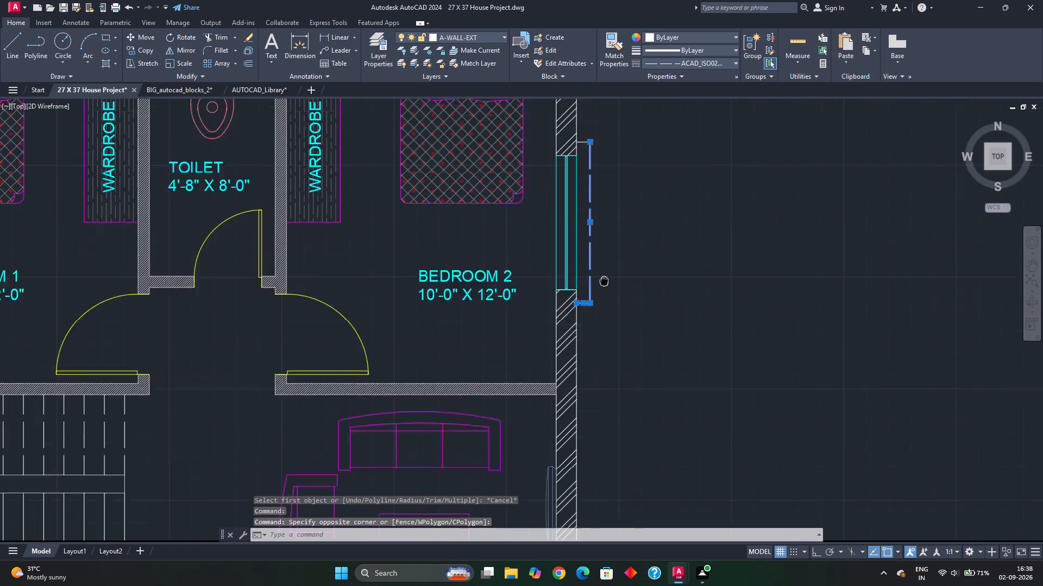
{"action": "middle_click_drag", "start_coordinate": [602, 294], "coordinate": [594, 354]}
{"action": "scroll", "coordinate": [574, 211], "scroll_direction": "up", "scroll_amount": 3}
{"action": "left_click", "coordinate": [569, 225]}
{"action": "left_click", "coordinate": [560, 260]}
{"action": "scroll", "coordinate": [565, 291], "scroll_direction": "down", "scroll_amount": 2}
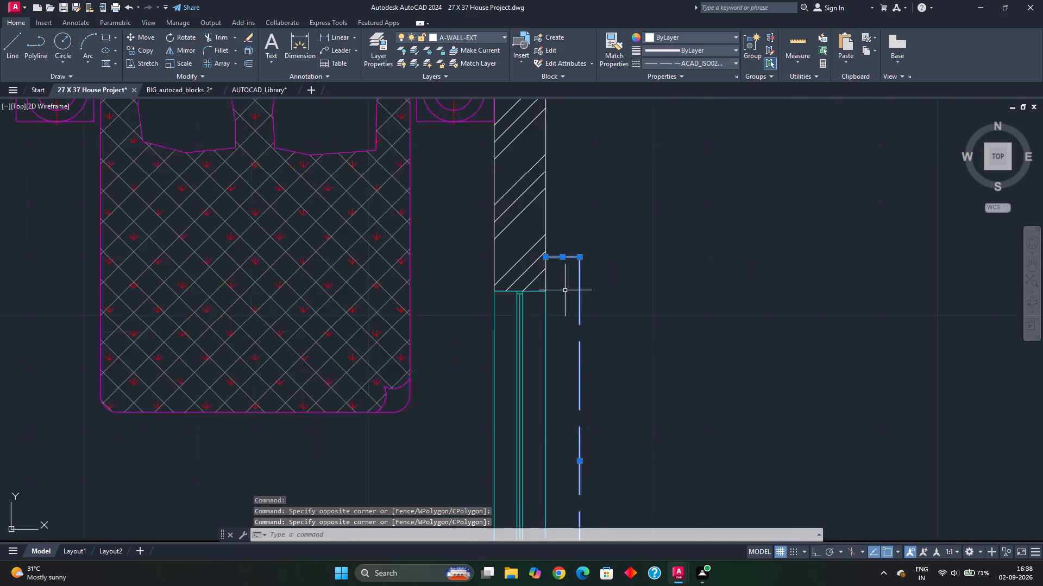
{"action": "scroll", "coordinate": [565, 291], "scroll_direction": "down", "scroll_amount": 1}
{"action": "middle_click_drag", "start_coordinate": [564, 320], "coordinate": [583, 285]}
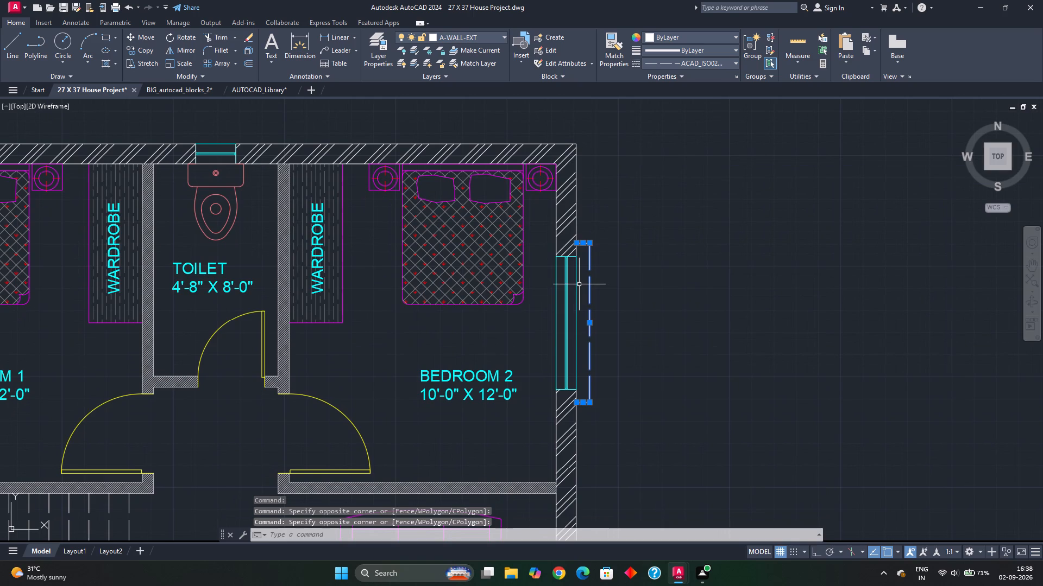
{"action": "type", "text": "MI"}
{"action": "key", "text": "space"}
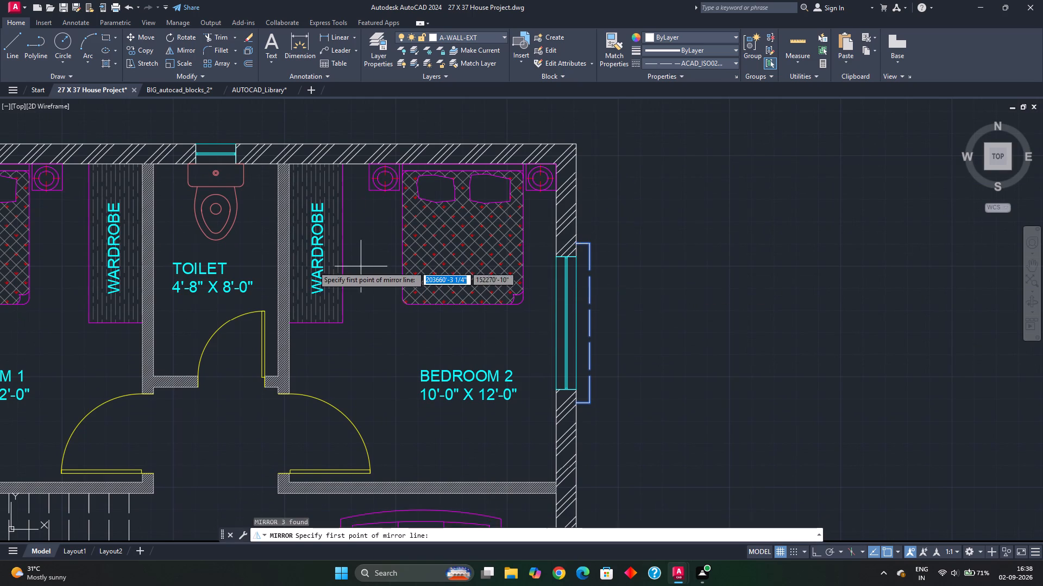
{"action": "scroll", "coordinate": [297, 261], "scroll_direction": "down", "scroll_amount": 1}
{"action": "middle_click_drag", "start_coordinate": [297, 260], "coordinate": [407, 260]}
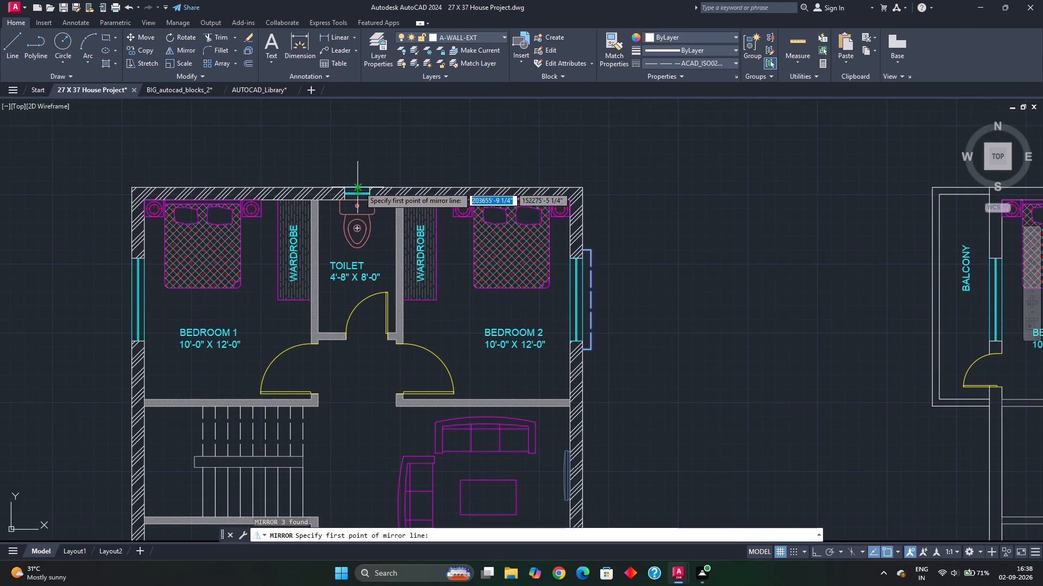
{"action": "scroll", "coordinate": [357, 208], "scroll_direction": "up", "scroll_amount": 2}
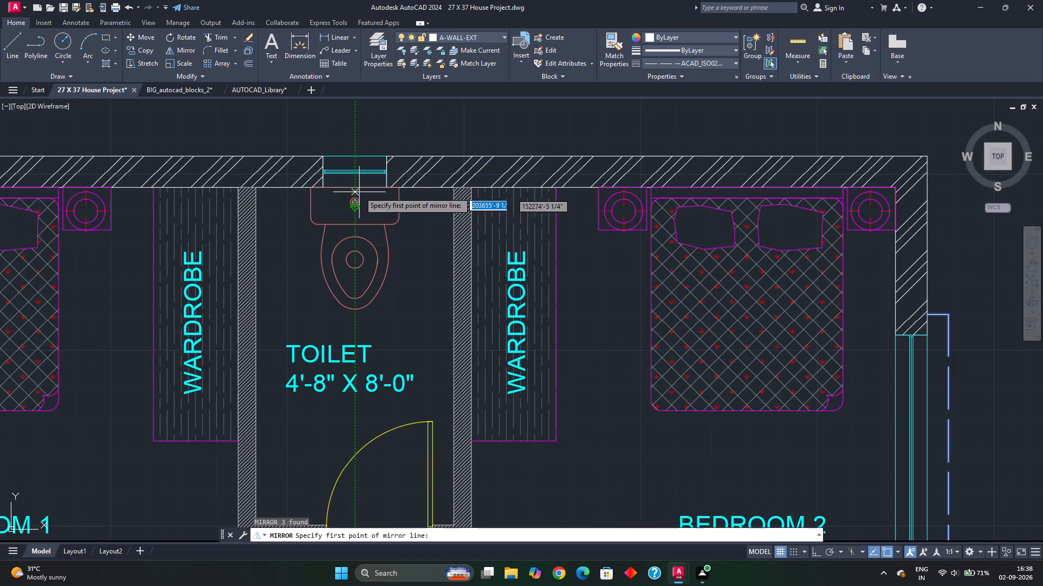
{"action": "left_click", "coordinate": [358, 158]}
{"action": "scroll", "coordinate": [354, 165], "scroll_direction": "down", "scroll_amount": 2}
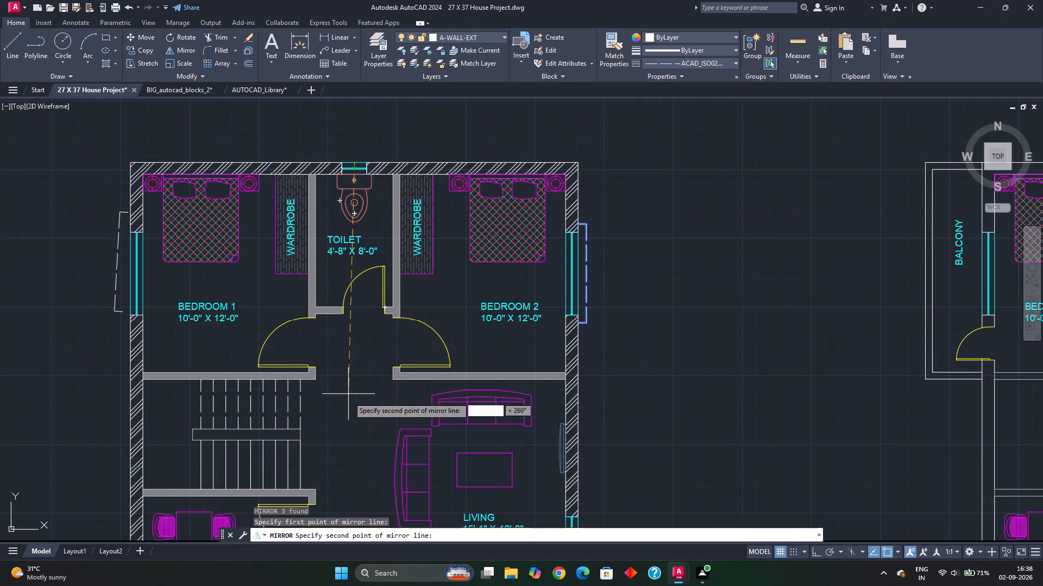
{"action": "left_click", "coordinate": [355, 411]}
{"action": "scroll", "coordinate": [366, 391], "scroll_direction": "down", "scroll_amount": 1}
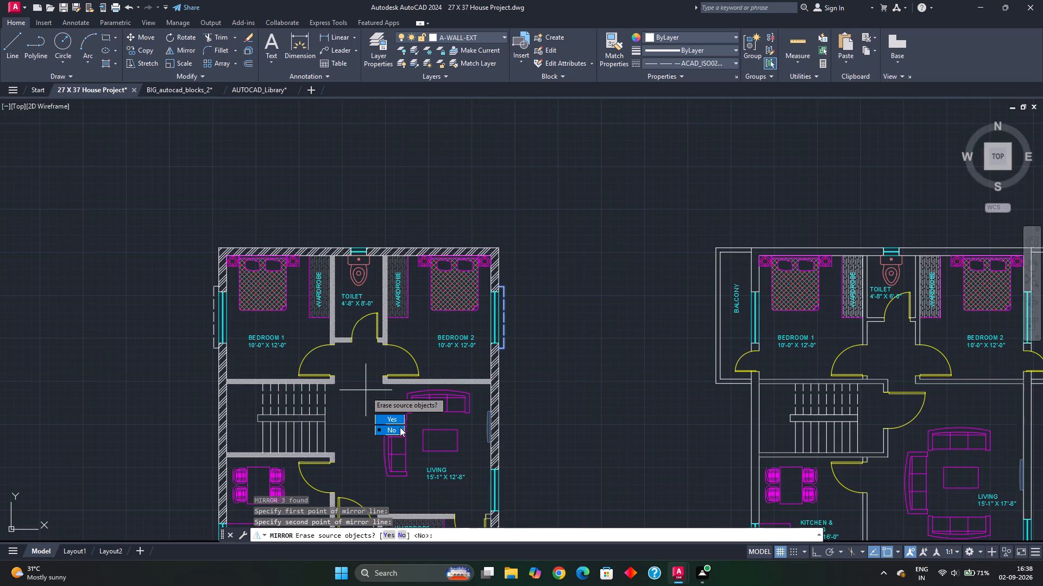
{"action": "left_click_drag", "start_coordinate": [394, 430], "coordinate": [355, 411]}
Copy both ground floor bedroom window outlines horizontally with Ortho on to the 1st floor BEDROOM 1 and BEDROOM 2 windows, based at the outline's upper wall endpoint.
{"action": "scroll", "coordinate": [350, 376], "scroll_direction": "down", "scroll_amount": 1}
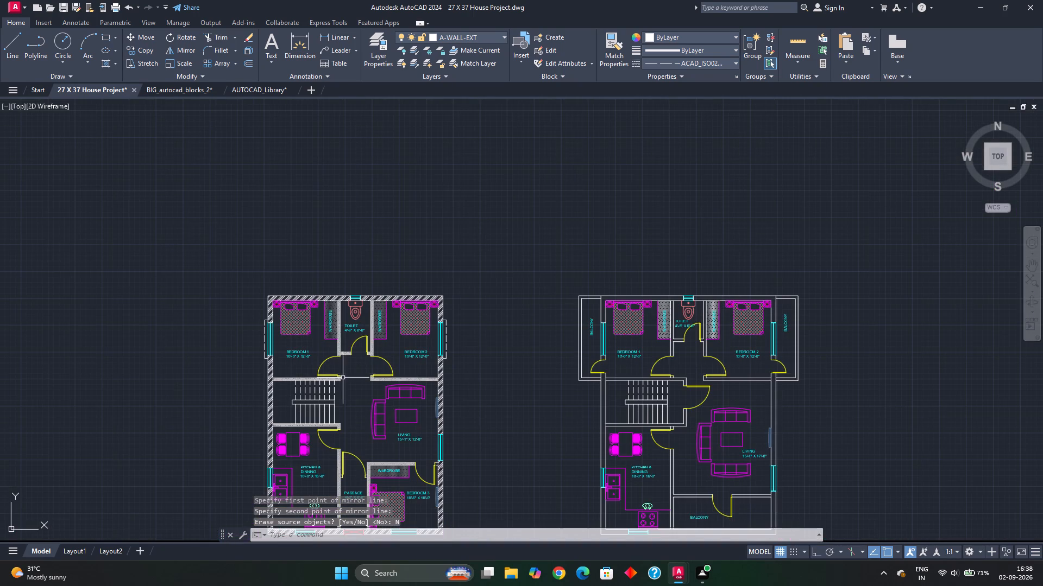
{"action": "middle_click_drag", "start_coordinate": [345, 380], "coordinate": [321, 295]}
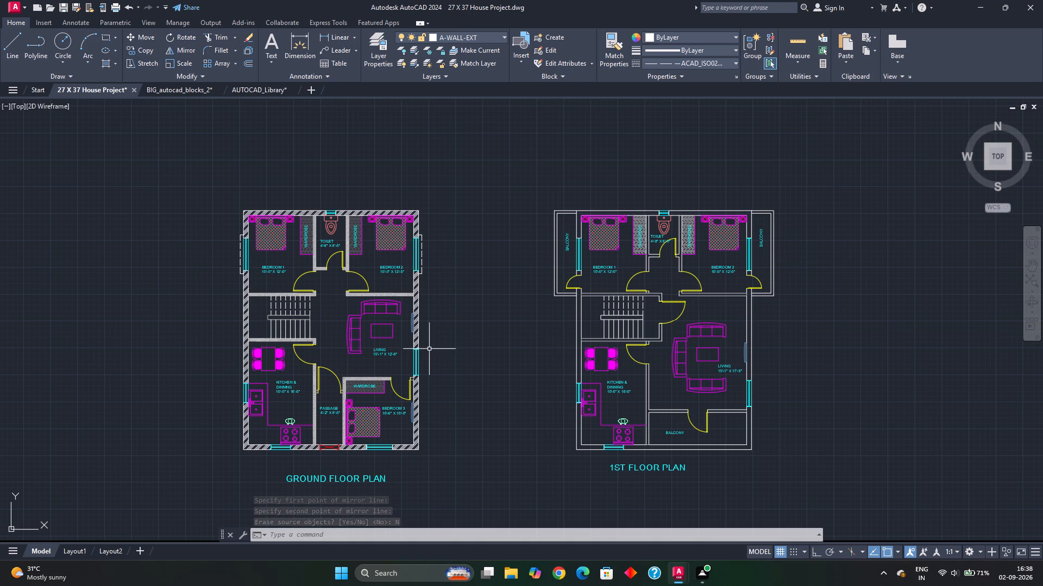
{"action": "scroll", "coordinate": [411, 276], "scroll_direction": "up", "scroll_amount": 2}
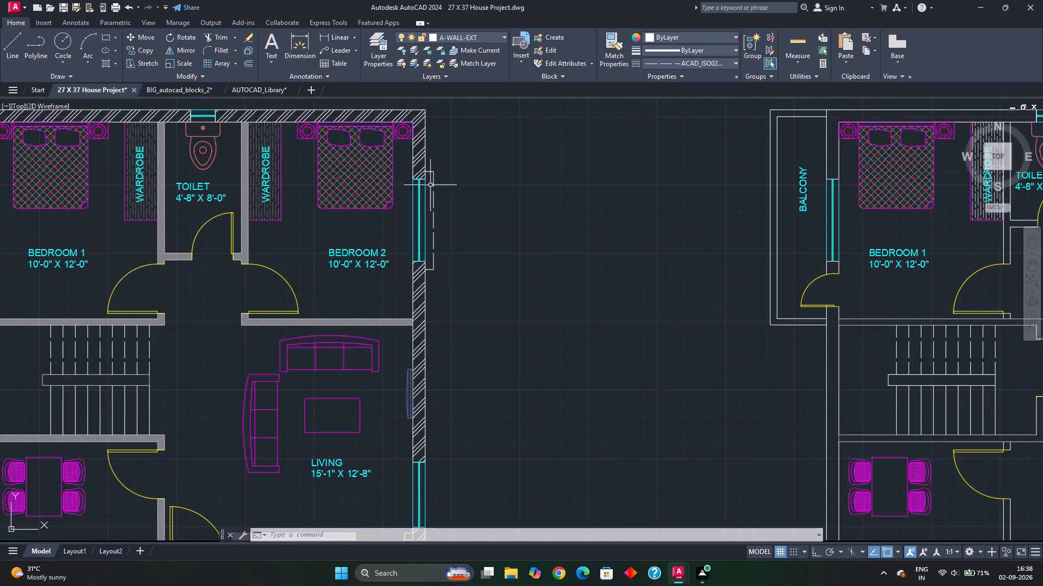
{"action": "left_click", "coordinate": [430, 172]}
{"action": "left_click", "coordinate": [434, 200]}
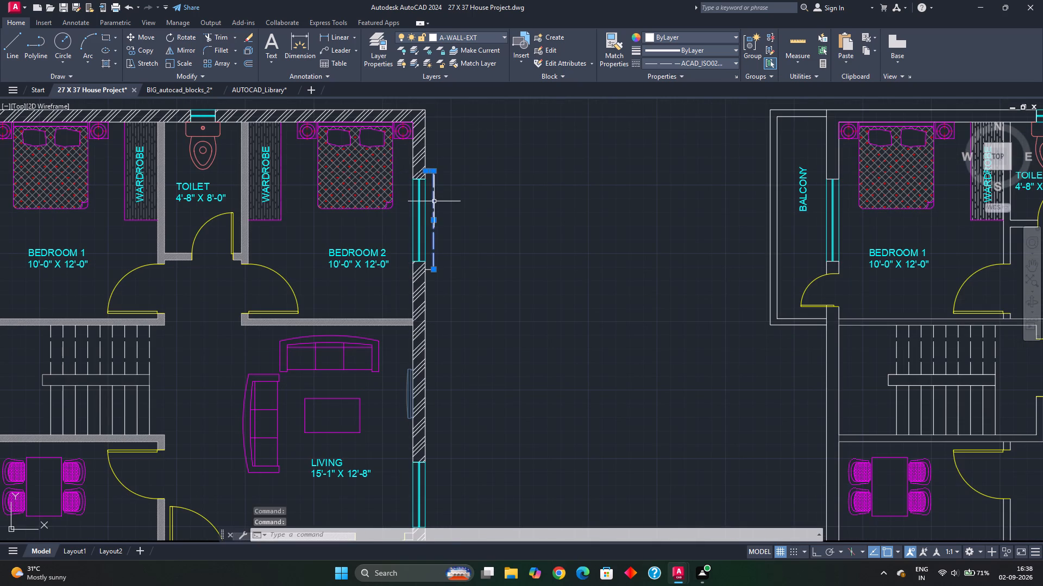
{"action": "scroll", "coordinate": [438, 336], "scroll_direction": "up", "scroll_amount": 3}
{"action": "middle_click_drag", "start_coordinate": [444, 319], "coordinate": [468, 455]}
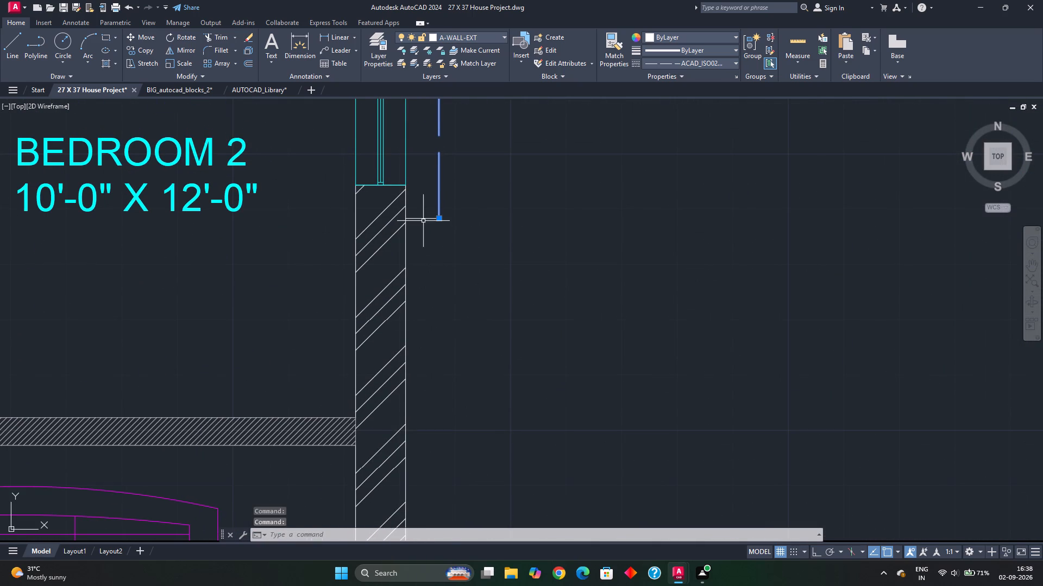
{"action": "left_click", "coordinate": [423, 215]}
{"action": "left_click", "coordinate": [422, 232]}
{"action": "scroll", "coordinate": [385, 303], "scroll_direction": "down", "scroll_amount": 2}
{"action": "middle_click_drag", "start_coordinate": [224, 321], "coordinate": [520, 340]}
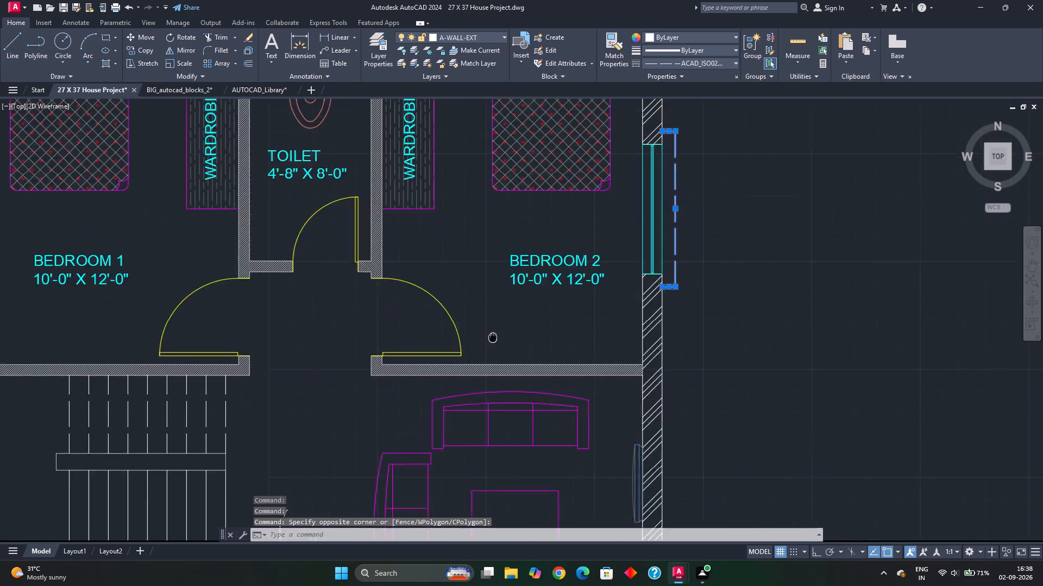
{"action": "middle_click_drag", "start_coordinate": [520, 340], "coordinate": [694, 335]}
{"action": "scroll", "coordinate": [112, 273], "scroll_direction": "up", "scroll_amount": 2}
{"action": "left_click", "coordinate": [202, 262]}
{"action": "left_click", "coordinate": [170, 274]}
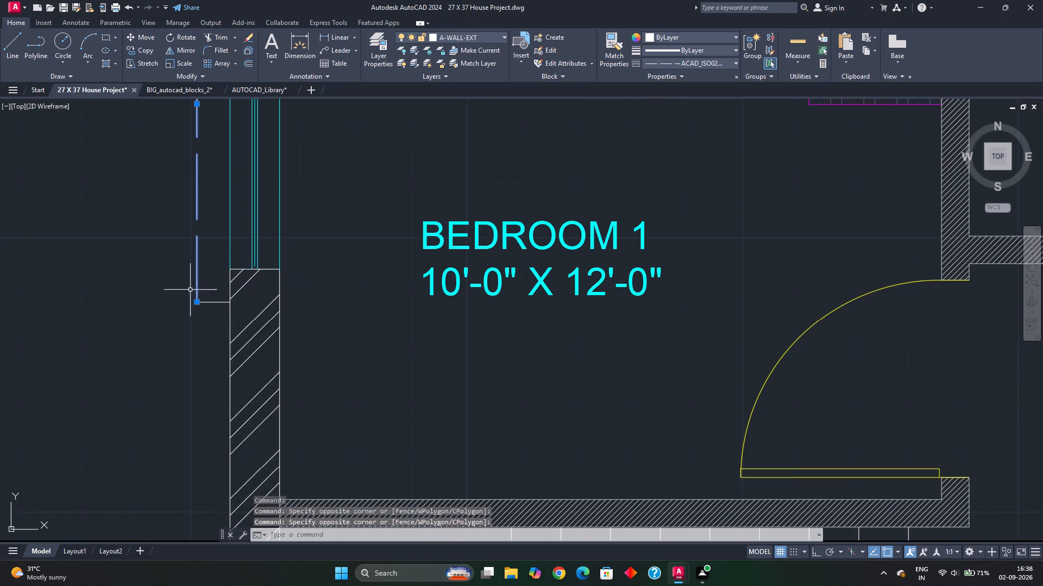
{"action": "left_click_drag", "start_coordinate": [213, 295], "coordinate": [203, 345]}
{"action": "left_click", "coordinate": [204, 322]}
{"action": "scroll", "coordinate": [206, 224], "scroll_direction": "down", "scroll_amount": 2}
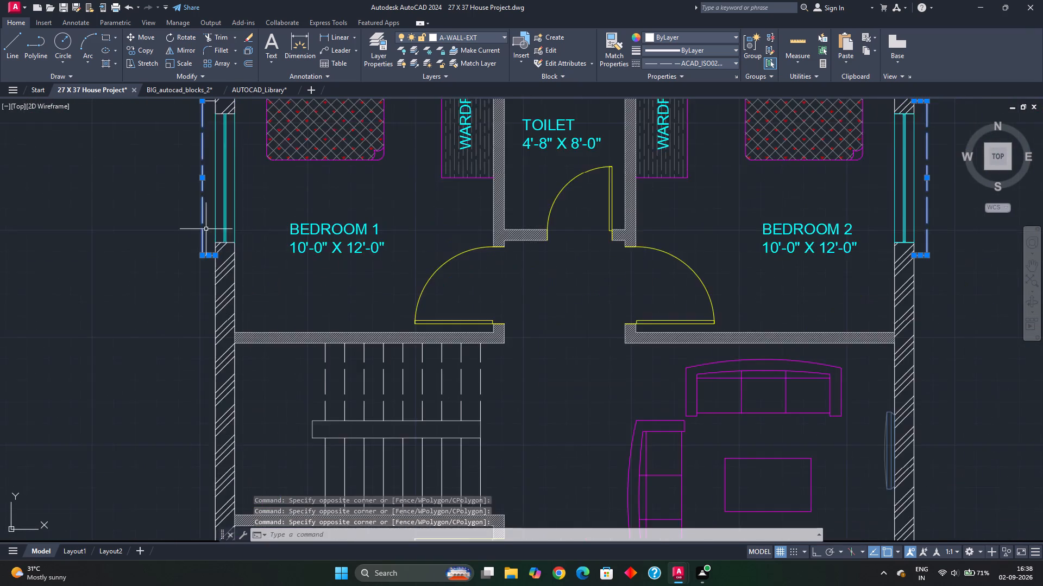
{"action": "middle_click_drag", "start_coordinate": [206, 226], "coordinate": [225, 385]}
{"action": "scroll", "coordinate": [222, 230], "scroll_direction": "up", "scroll_amount": 2}
{"action": "left_click_drag", "start_coordinate": [240, 293], "coordinate": [234, 325]}
{"action": "left_click", "coordinate": [233, 324]}
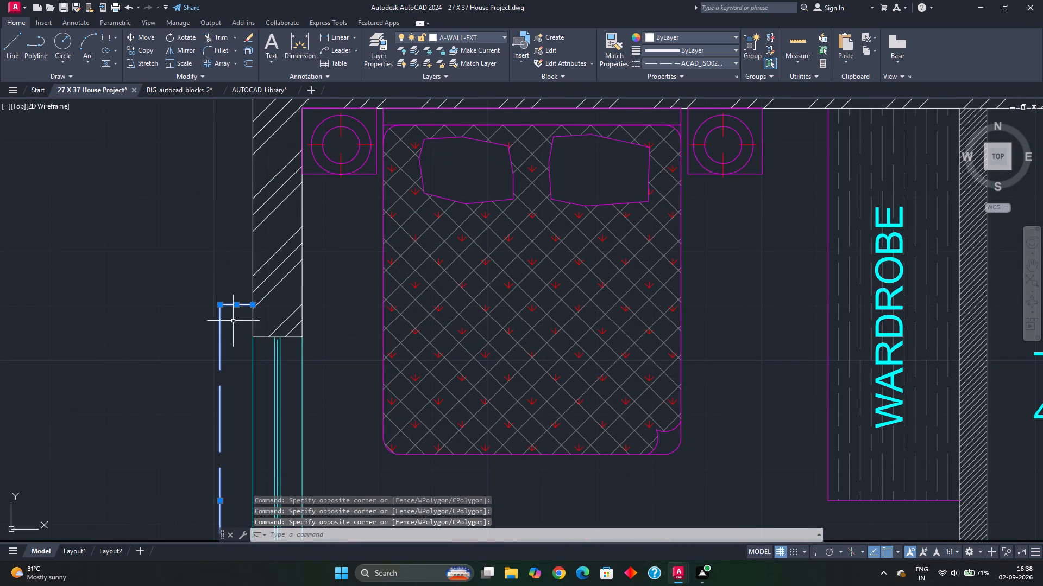
{"action": "key", "text": "c"}
{"action": "key", "text": "o"}
{"action": "key", "text": "Return"}
{"action": "left_click", "coordinate": [254, 305]}
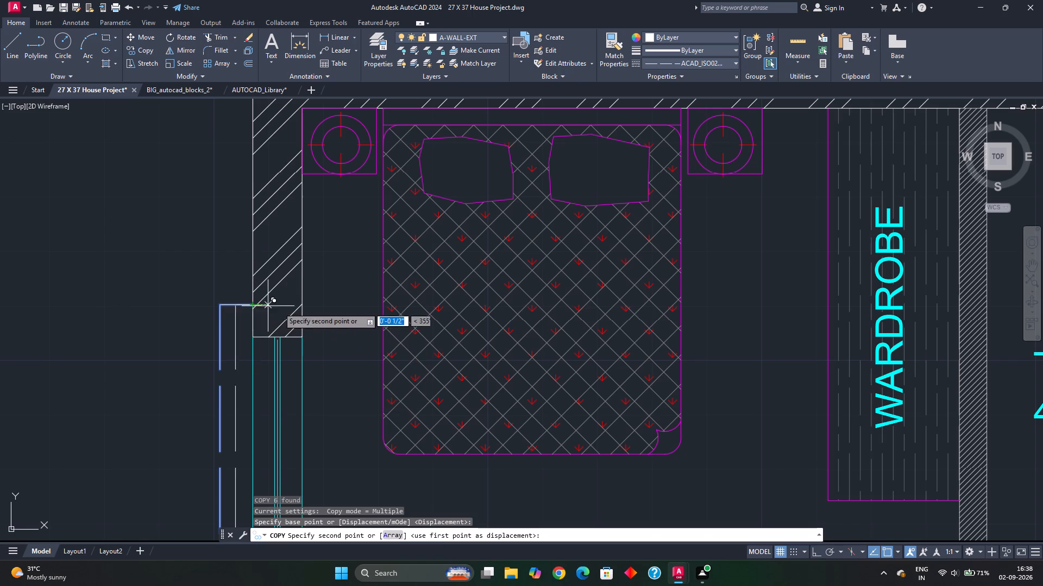
{"action": "scroll", "coordinate": [369, 309], "scroll_direction": "down", "scroll_amount": 3}
{"action": "middle_click_drag", "start_coordinate": [539, 323], "coordinate": [189, 298]}
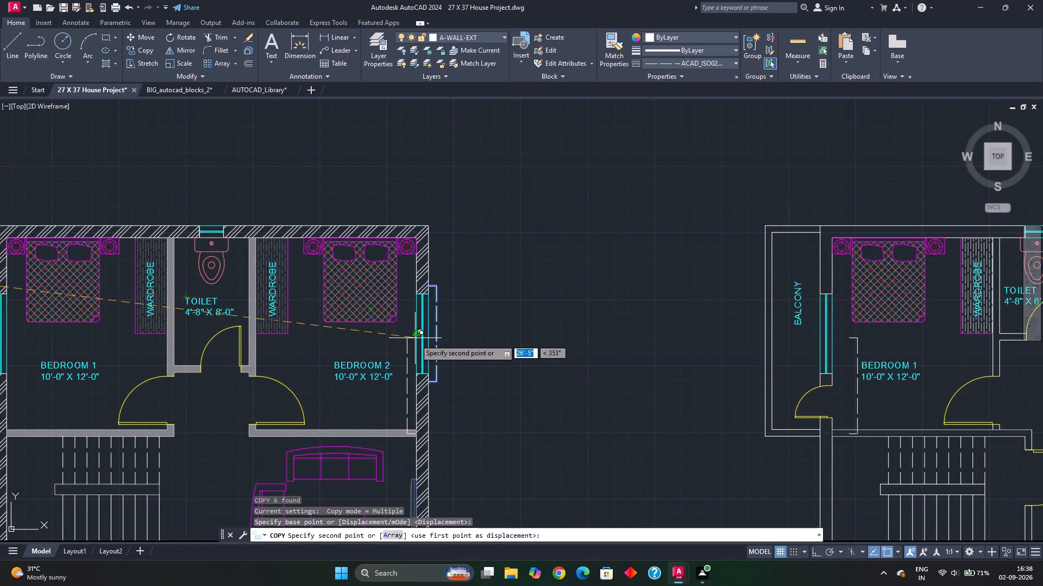
{"action": "key", "text": "F8"}
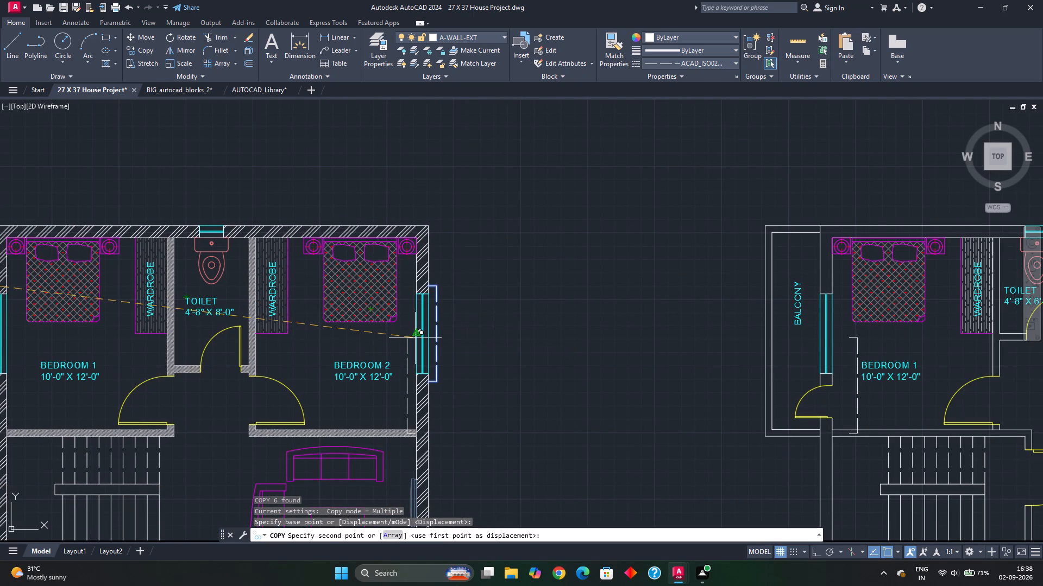
{"action": "middle_click_drag", "start_coordinate": [694, 296], "coordinate": [327, 305]}
{"action": "scroll", "coordinate": [430, 304], "scroll_direction": "up", "scroll_amount": 3}
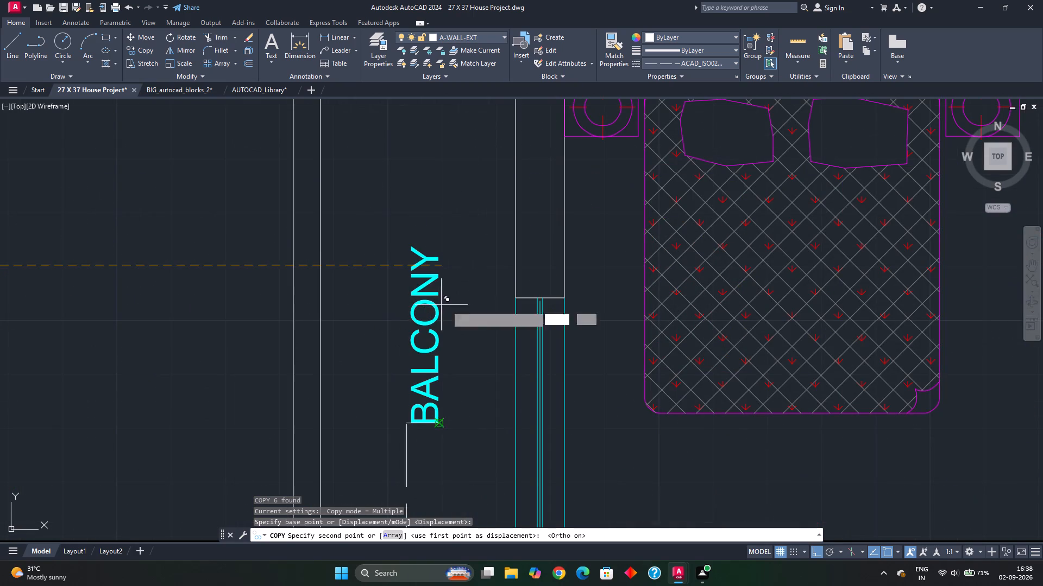
{"action": "left_click", "coordinate": [513, 265]}
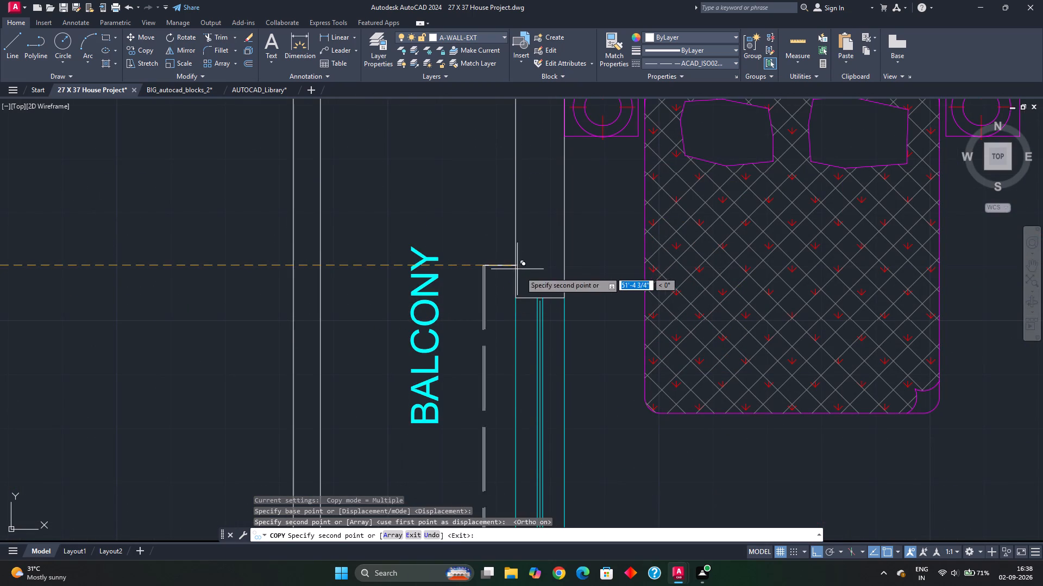
{"action": "scroll", "coordinate": [596, 325], "scroll_direction": "down", "scroll_amount": 3}
{"action": "key", "text": "Escape"}
Examine the windows on the ground and 1st floor plans for those still lacking a projection outline.
{"action": "scroll", "coordinate": [697, 379], "scroll_direction": "down", "scroll_amount": 1}
{"action": "middle_click_drag", "start_coordinate": [690, 393], "coordinate": [435, 360]}
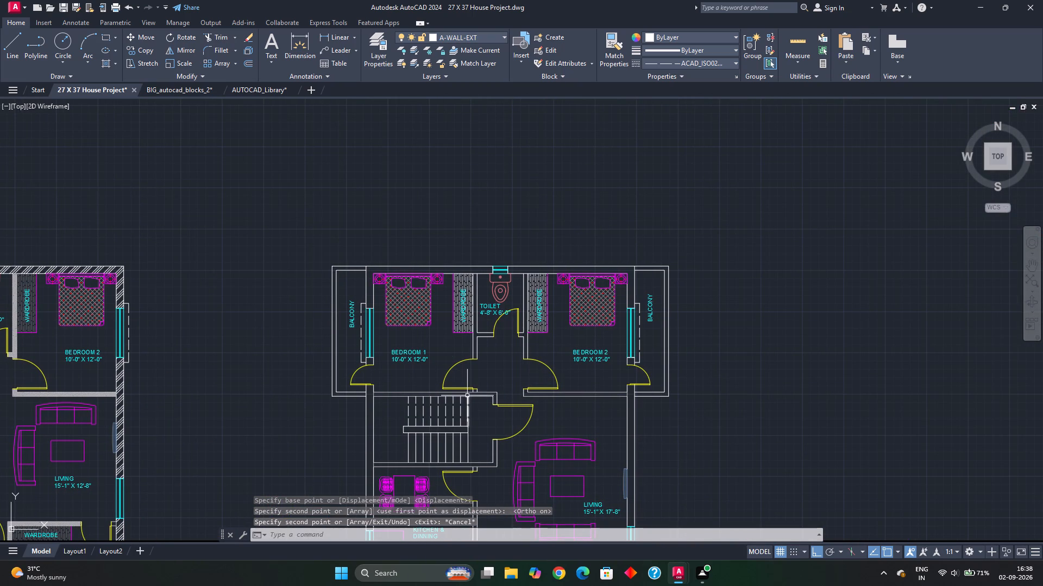
{"action": "middle_click_drag", "start_coordinate": [460, 398], "coordinate": [423, 290]}
{"action": "middle_click_drag", "start_coordinate": [469, 425], "coordinate": [466, 351]}
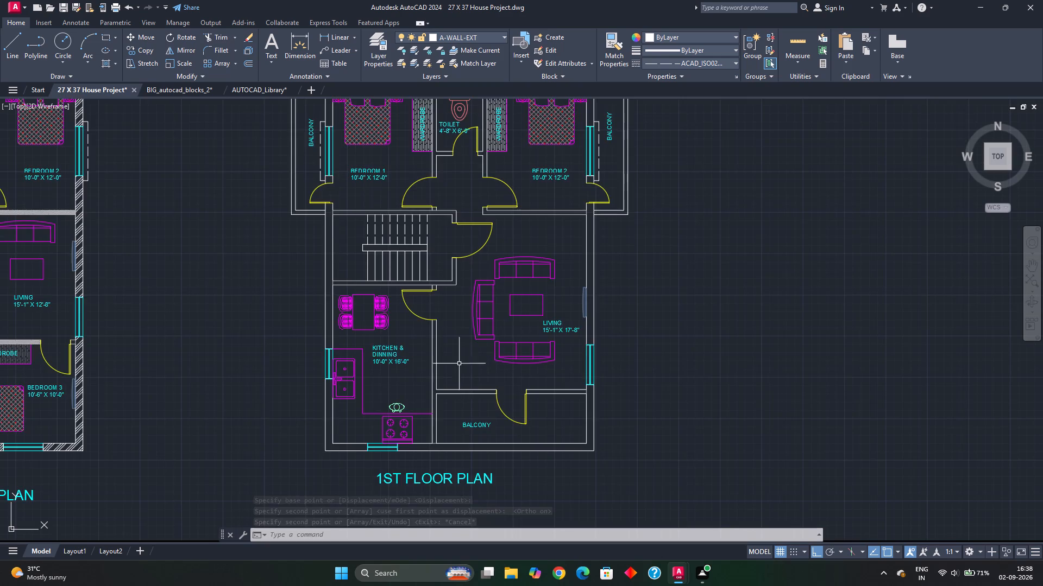
{"action": "scroll", "coordinate": [450, 392], "scroll_direction": "down", "scroll_amount": 2}
{"action": "scroll", "coordinate": [294, 401], "scroll_direction": "up", "scroll_amount": 1}
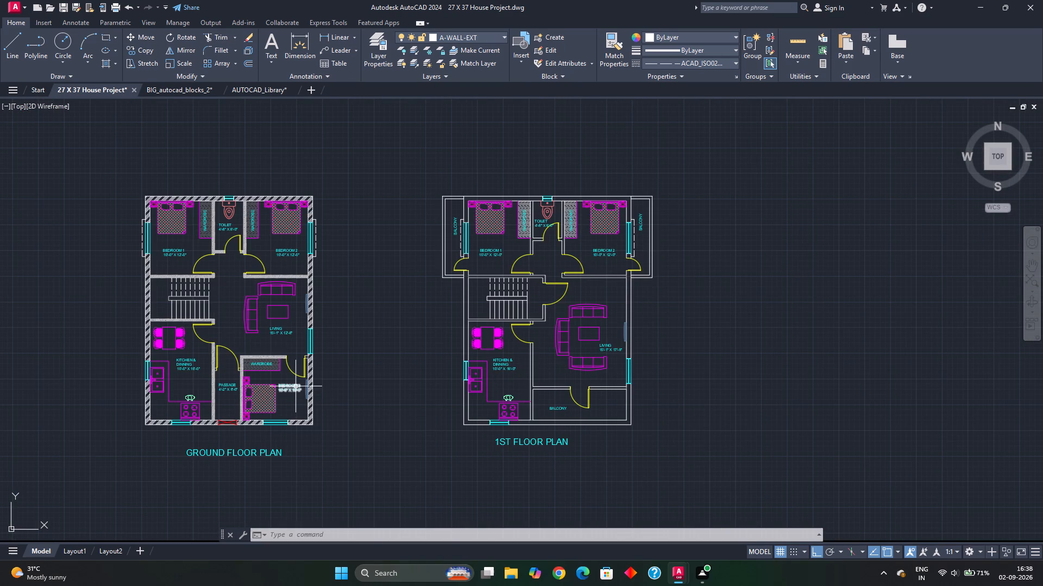
{"action": "scroll", "coordinate": [552, 423], "scroll_direction": "up", "scroll_amount": 1}
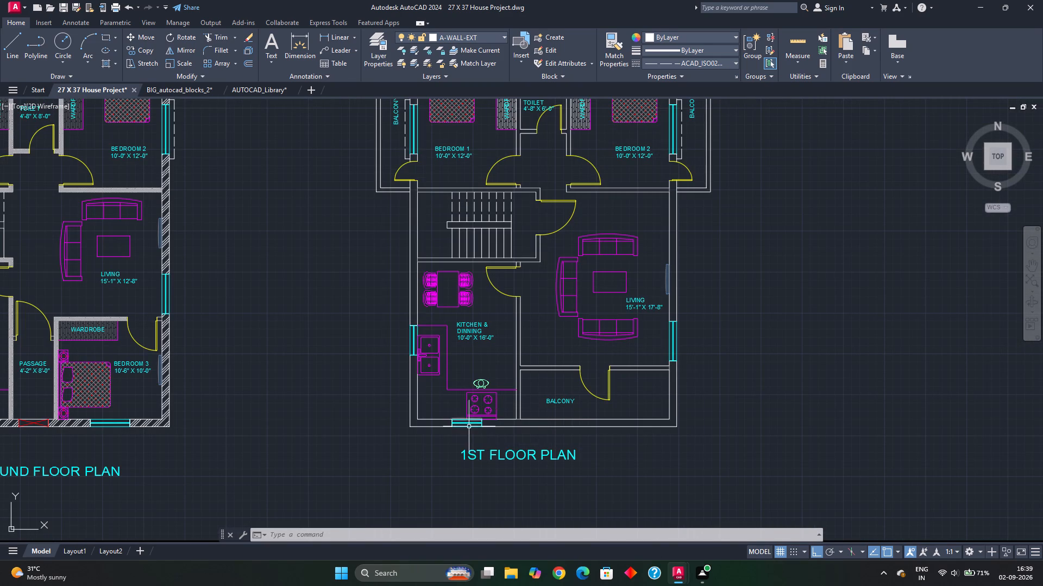
{"action": "middle_click_drag", "start_coordinate": [219, 406], "coordinate": [479, 367]}
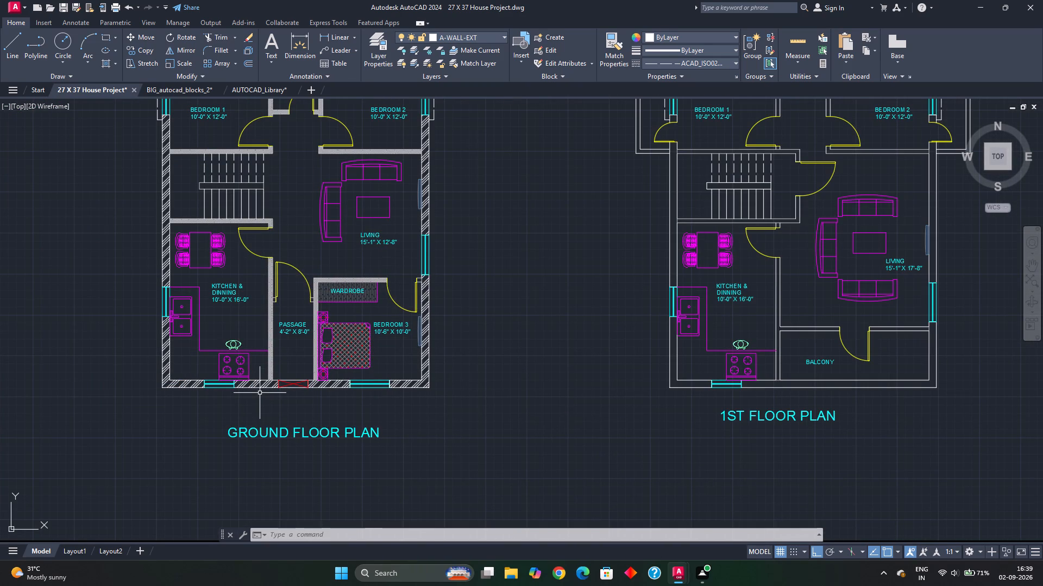
{"action": "scroll", "coordinate": [149, 299], "scroll_direction": "up", "scroll_amount": 1}
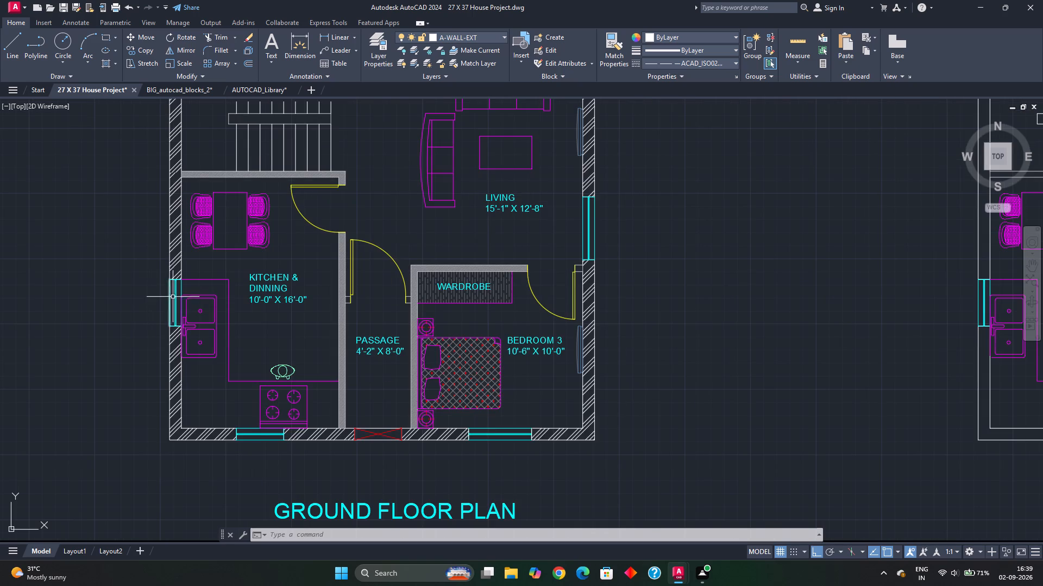
{"action": "scroll", "coordinate": [180, 307], "scroll_direction": "down", "scroll_amount": 1}
{"action": "middle_click_drag", "start_coordinate": [252, 301], "coordinate": [341, 347]}
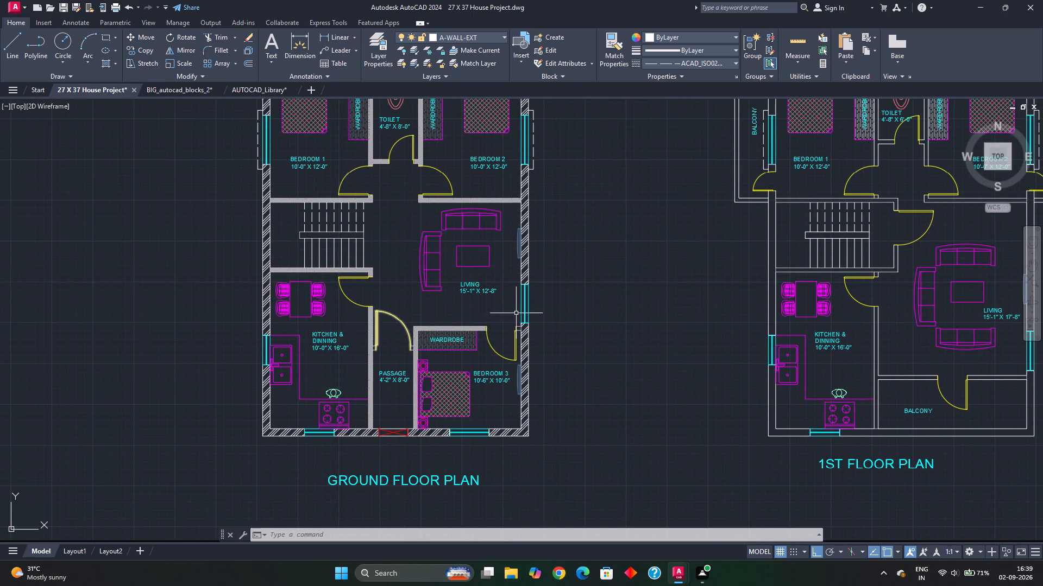
{"action": "middle_click_drag", "start_coordinate": [481, 297], "coordinate": [477, 361]}
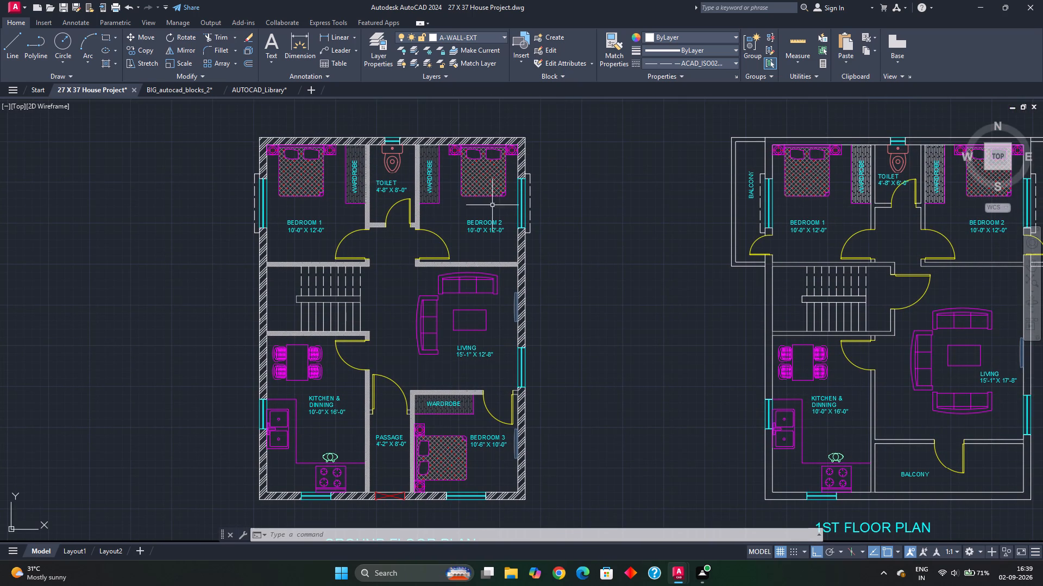
Draw a 6" line straight outward from the midpoint of the ground floor toilet window's outer edge.
{"action": "scroll", "coordinate": [387, 133], "scroll_direction": "up", "scroll_amount": 2}
{"action": "middle_click", "coordinate": [386, 133]}
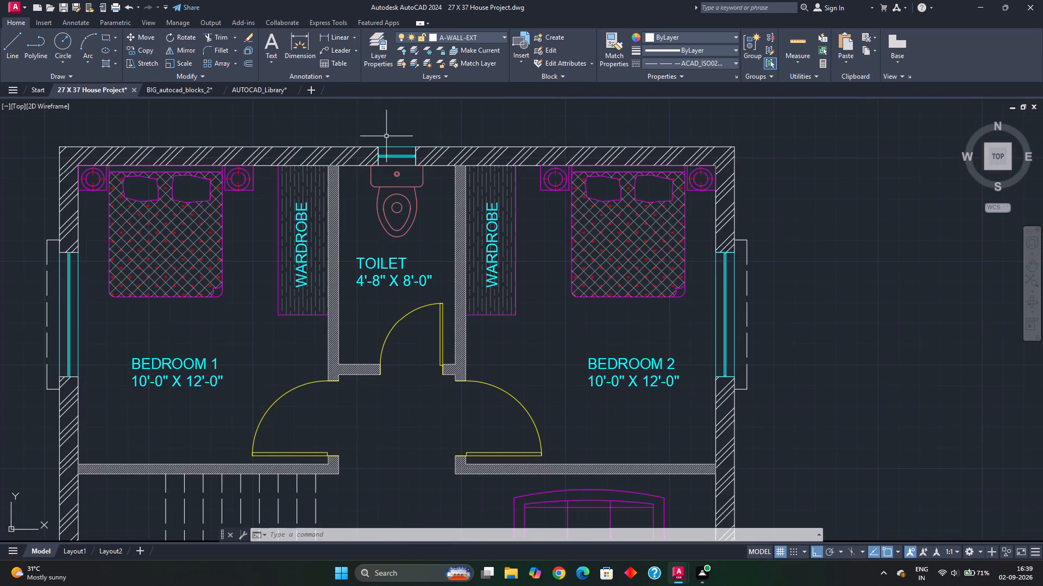
{"action": "scroll", "coordinate": [386, 136], "scroll_direction": "up", "scroll_amount": 2}
{"action": "middle_click", "coordinate": [391, 155]}
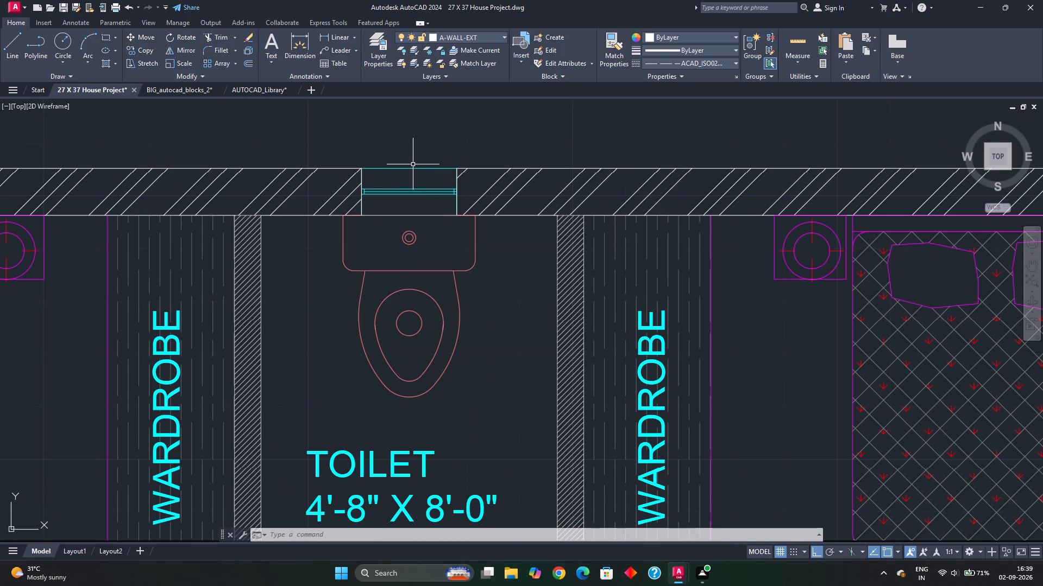
{"action": "key", "text": "l"}
{"action": "key", "text": "Return"}
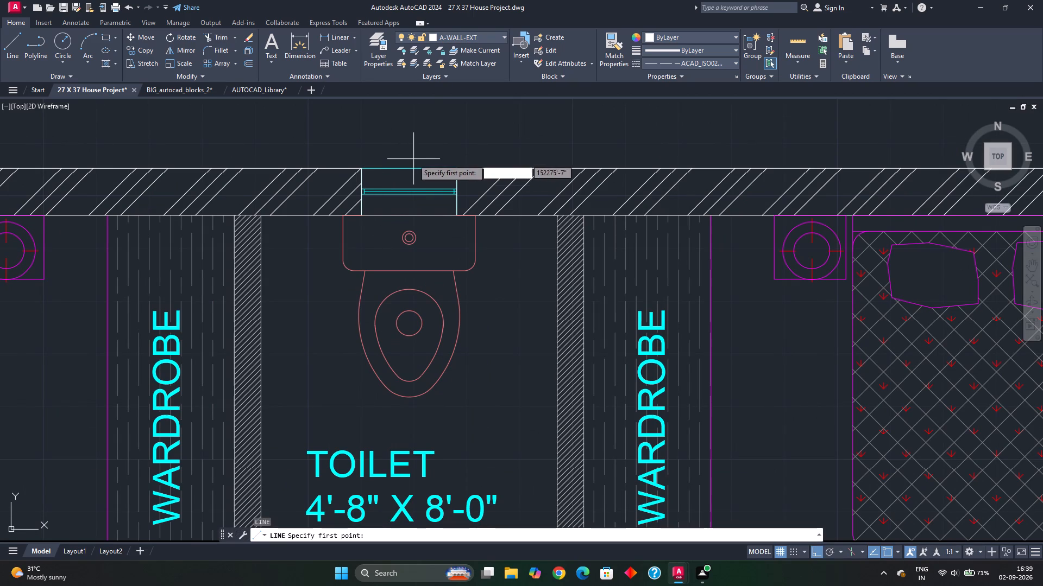
{"action": "left_click", "coordinate": [407, 169]}
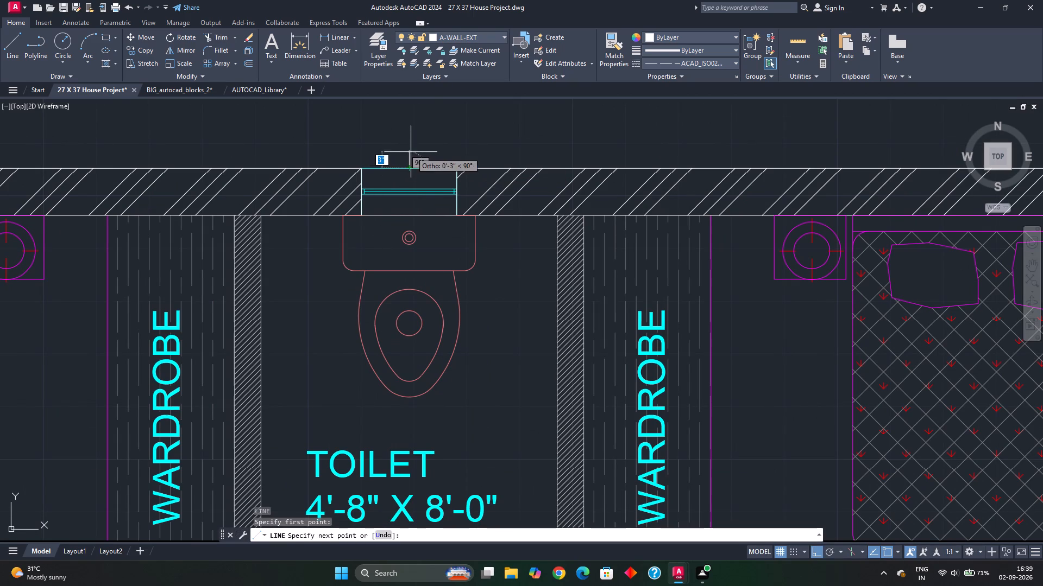
{"action": "key", "text": "6"}
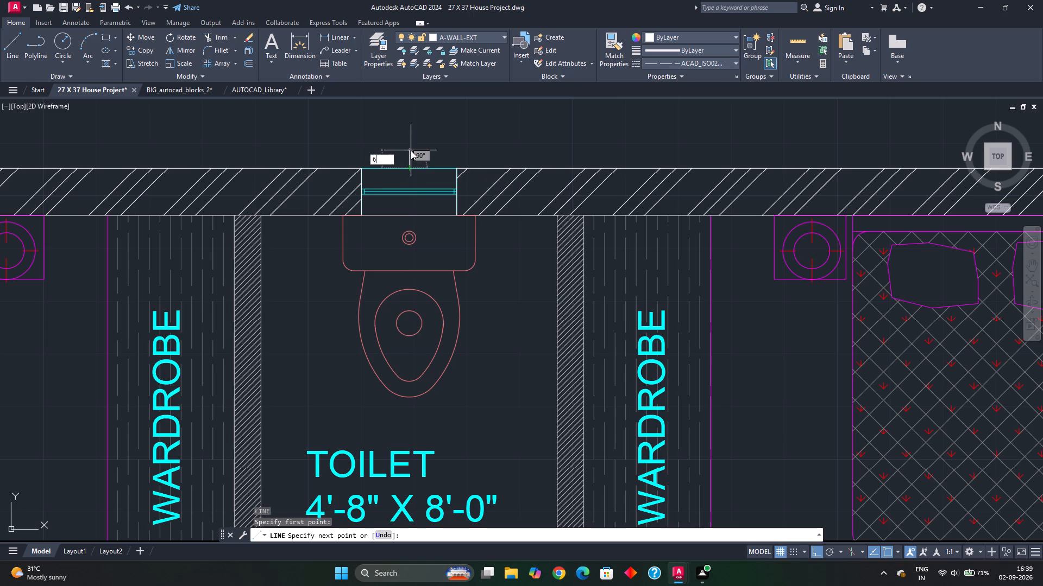
{"action": "key", "text": "shift+quotedbl"}
{"action": "key", "text": "Return"}
{"action": "key", "text": "Escape"}
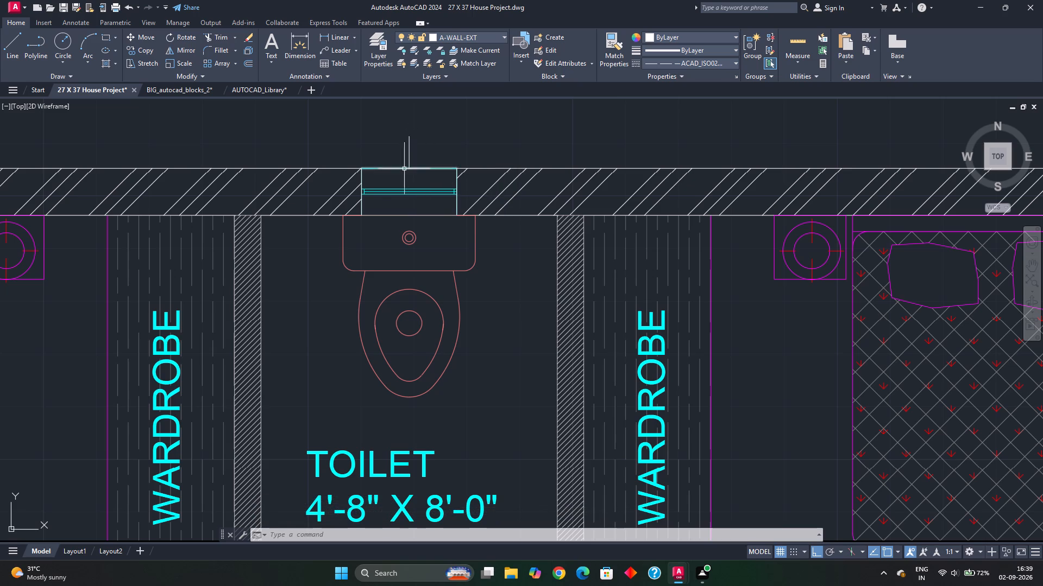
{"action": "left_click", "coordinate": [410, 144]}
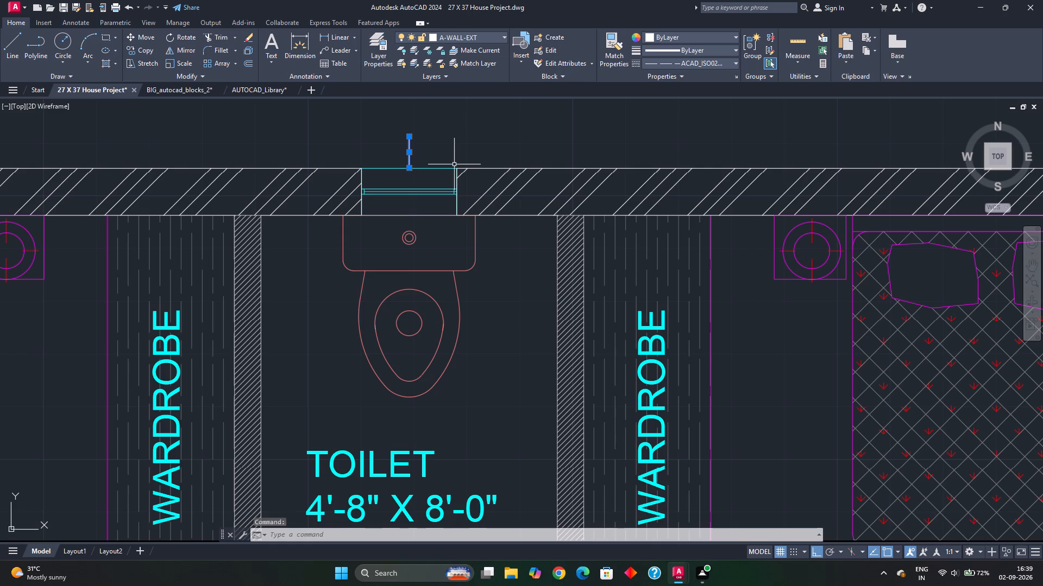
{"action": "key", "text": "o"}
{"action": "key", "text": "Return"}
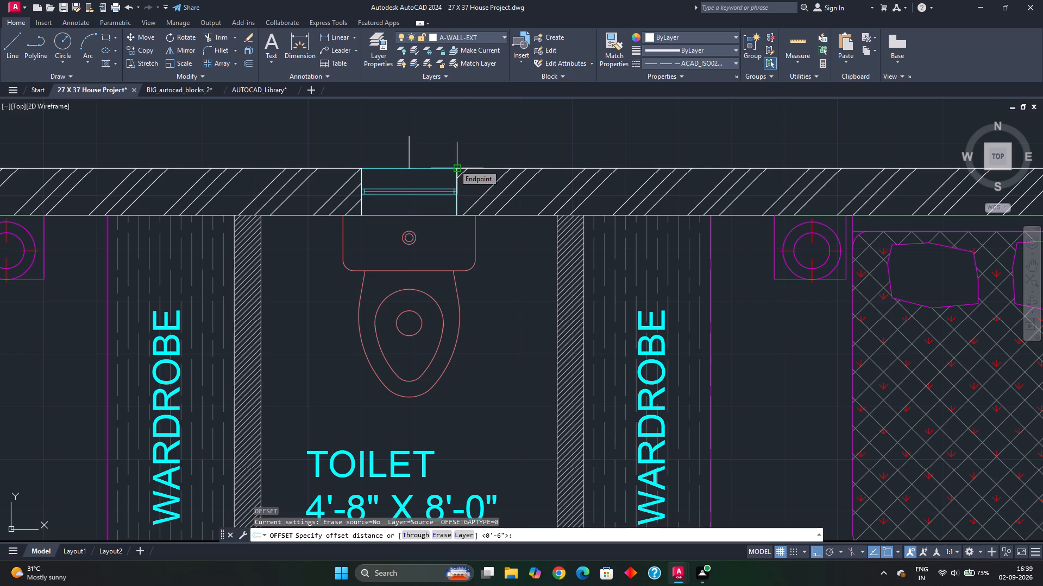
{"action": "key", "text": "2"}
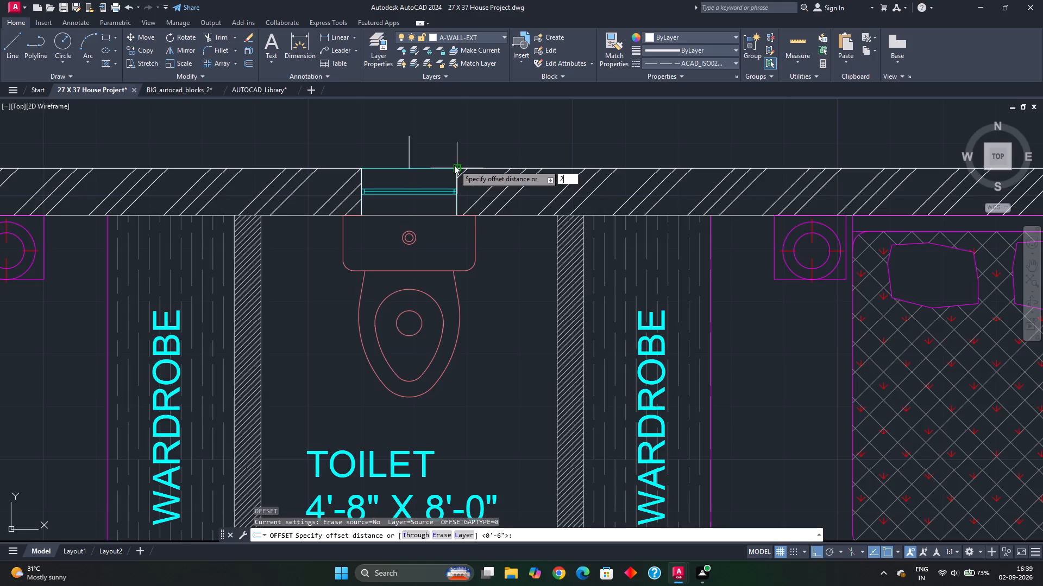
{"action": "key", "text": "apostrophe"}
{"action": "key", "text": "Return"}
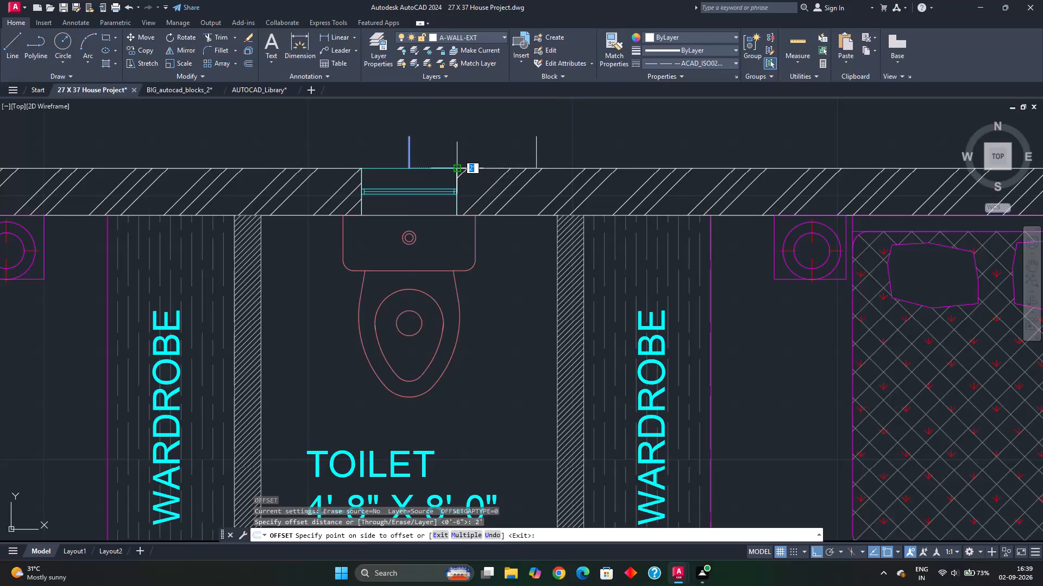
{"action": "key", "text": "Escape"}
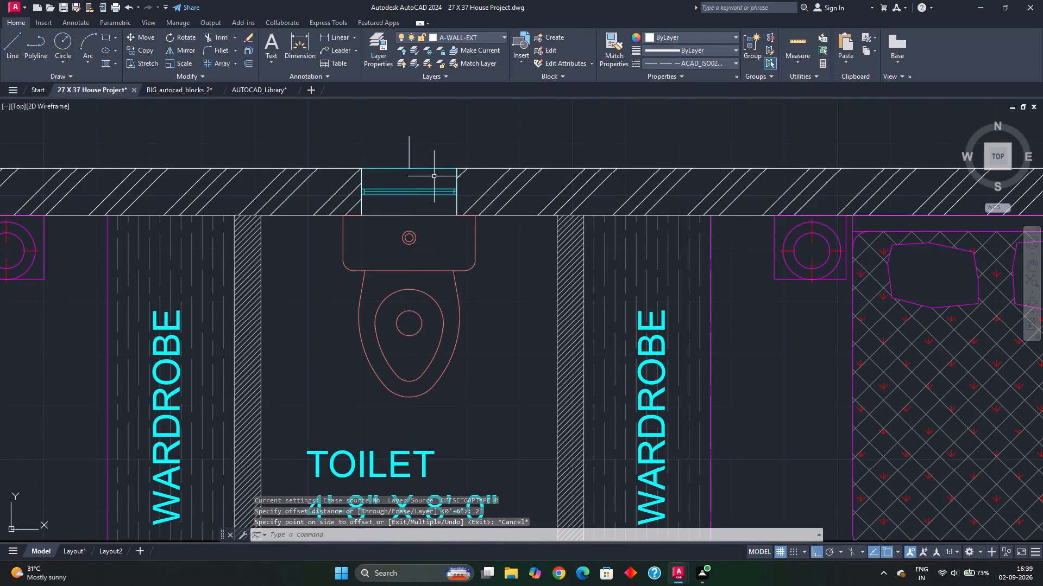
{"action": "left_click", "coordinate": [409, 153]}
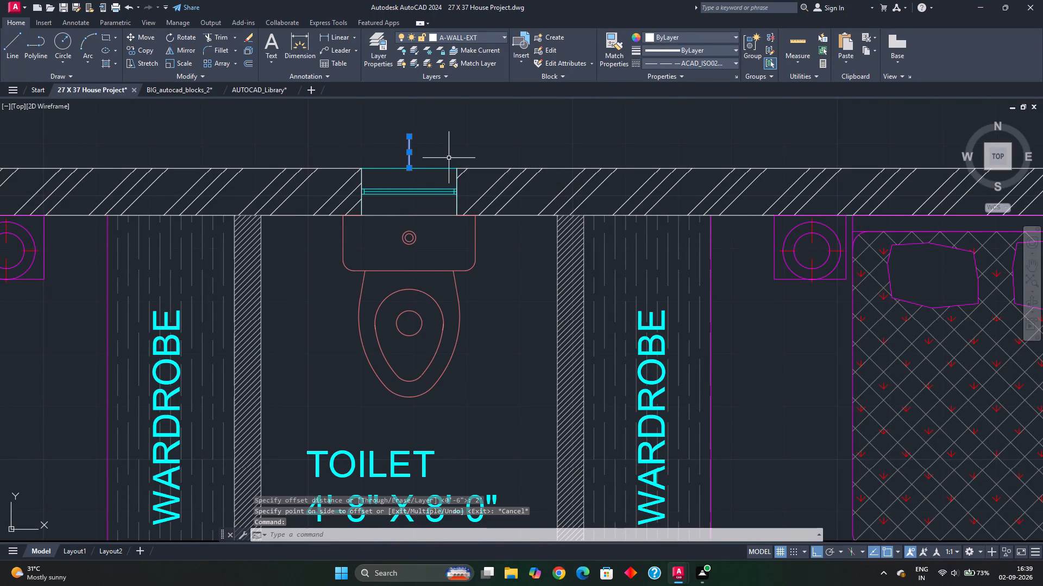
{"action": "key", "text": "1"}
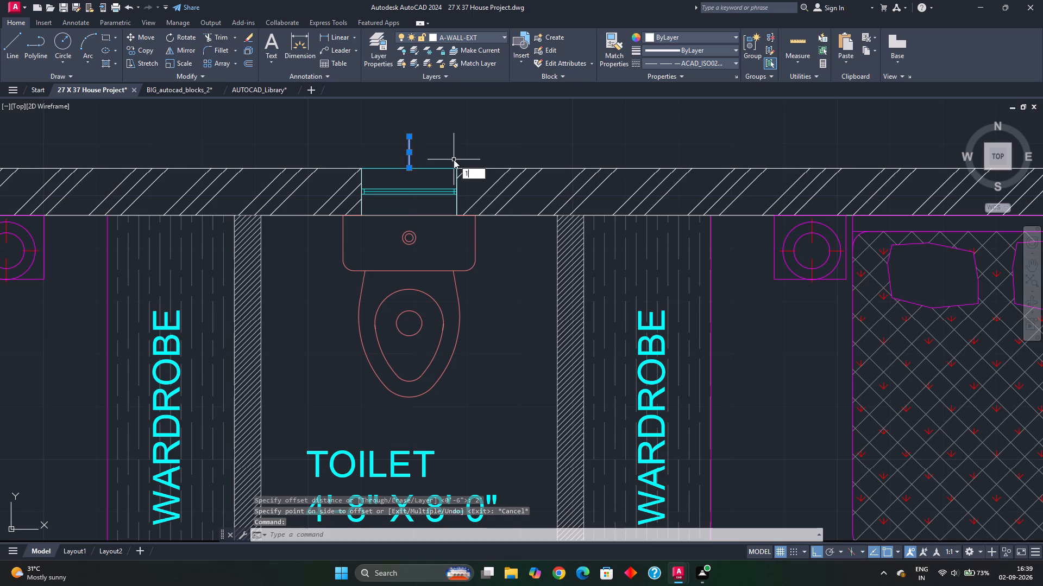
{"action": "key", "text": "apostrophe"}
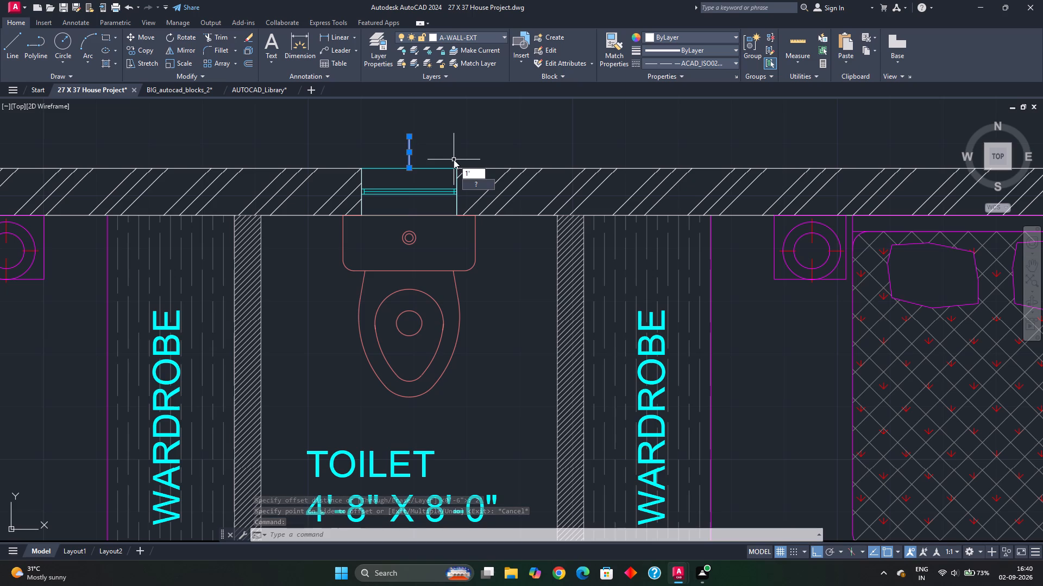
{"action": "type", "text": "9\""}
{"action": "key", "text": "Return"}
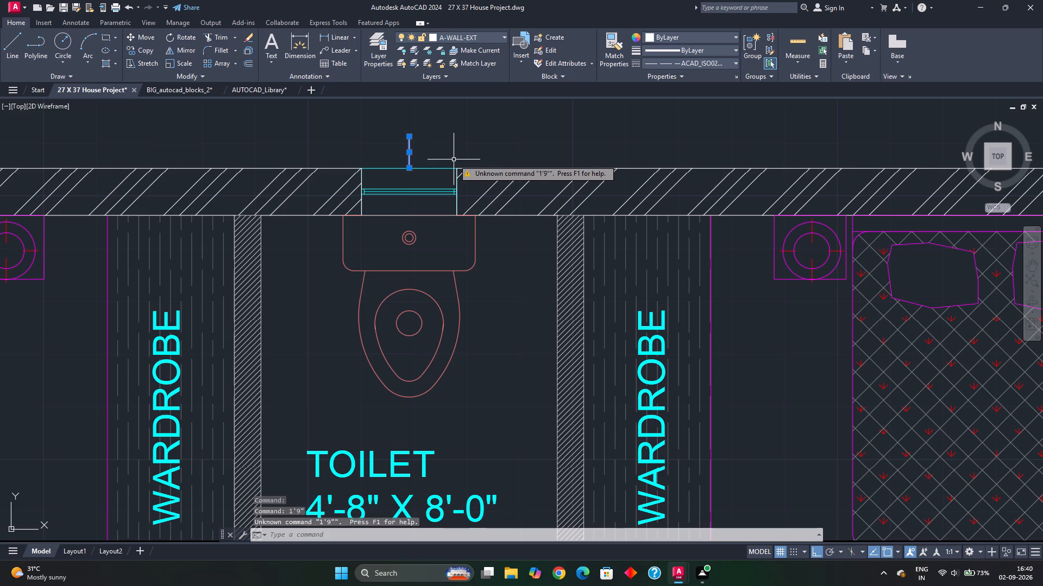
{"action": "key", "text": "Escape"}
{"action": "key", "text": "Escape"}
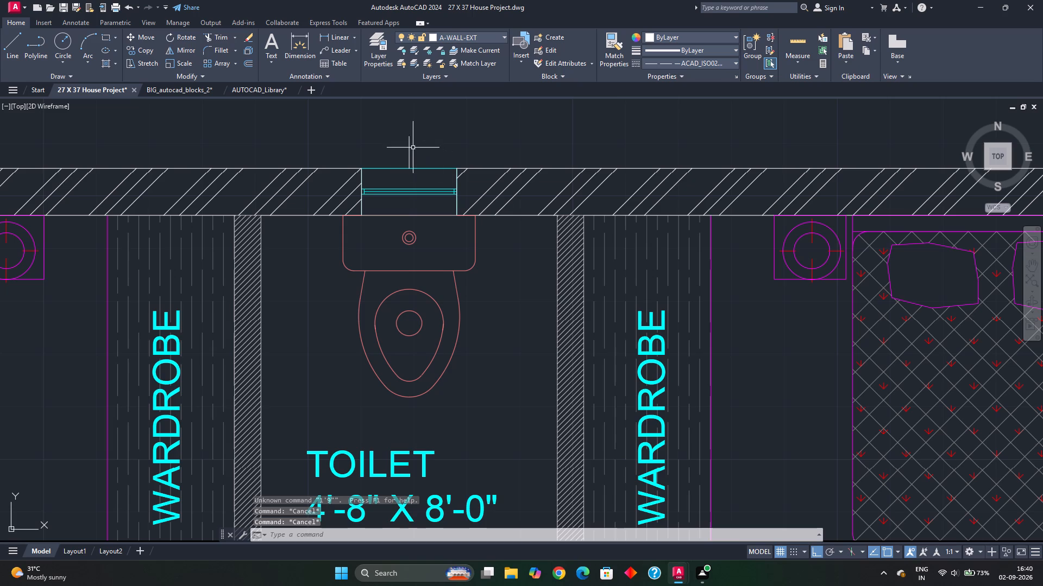
Erase the 6" line at the midpoint of the ground floor toilet window's outer edge.
{"action": "left_click", "coordinate": [410, 149]}
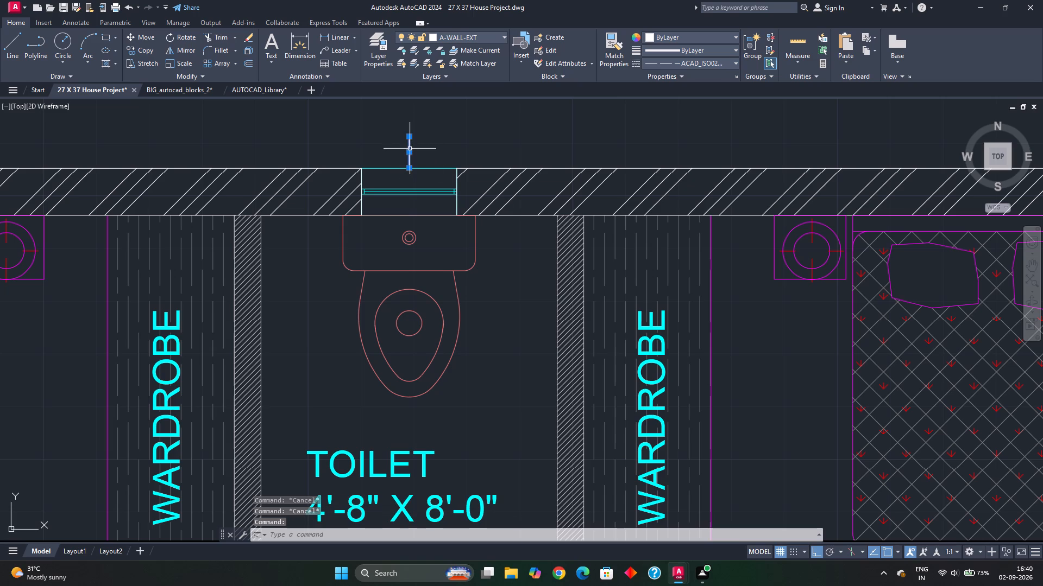
{"action": "key", "text": "Delete"}
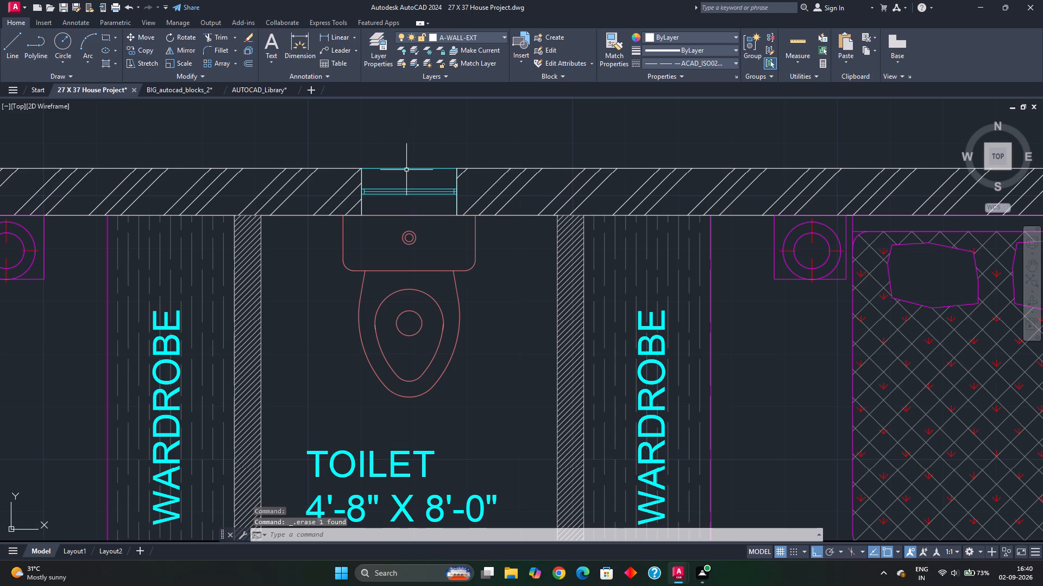
Offset the ground floor toilet window's outer edge line 6" outward from the wall.
{"action": "left_click", "coordinate": [406, 169]}
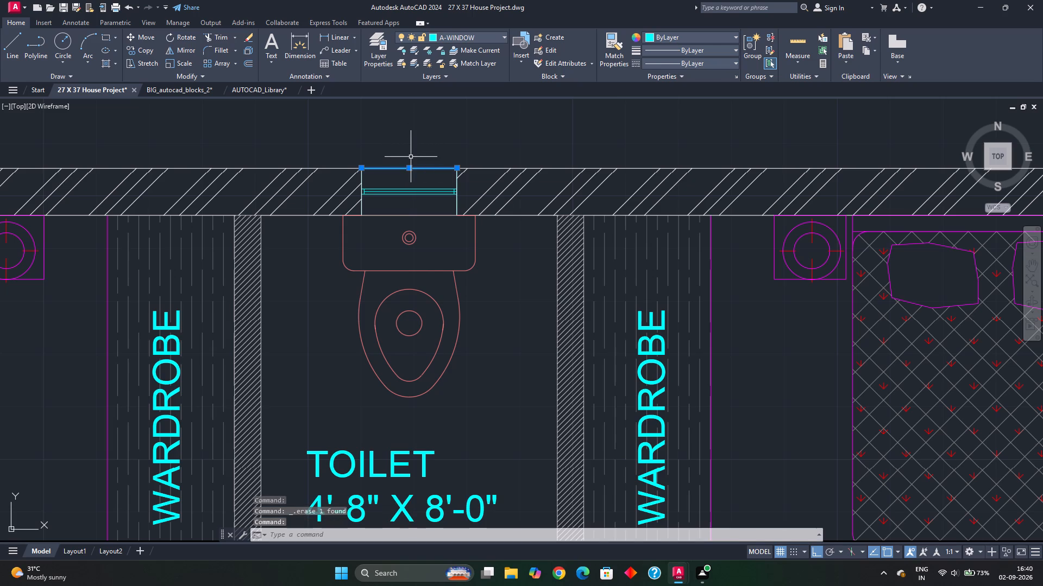
{"action": "key", "text": "o"}
{"action": "key", "text": "Return"}
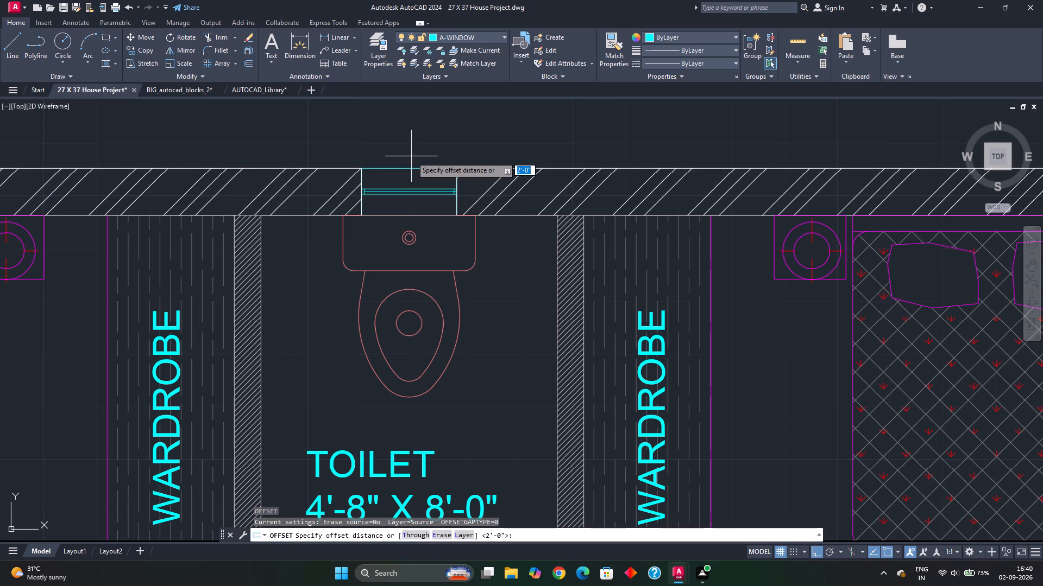
{"action": "key", "text": "6"}
{"action": "key", "text": "shift+quotedbl"}
{"action": "key", "text": "Return"}
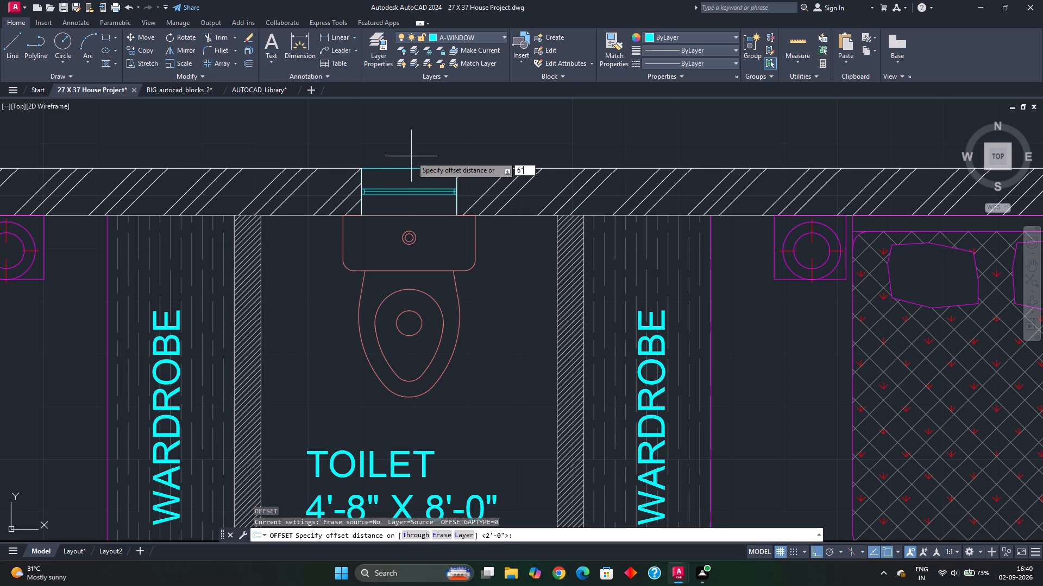
{"action": "left_click", "coordinate": [414, 149]}
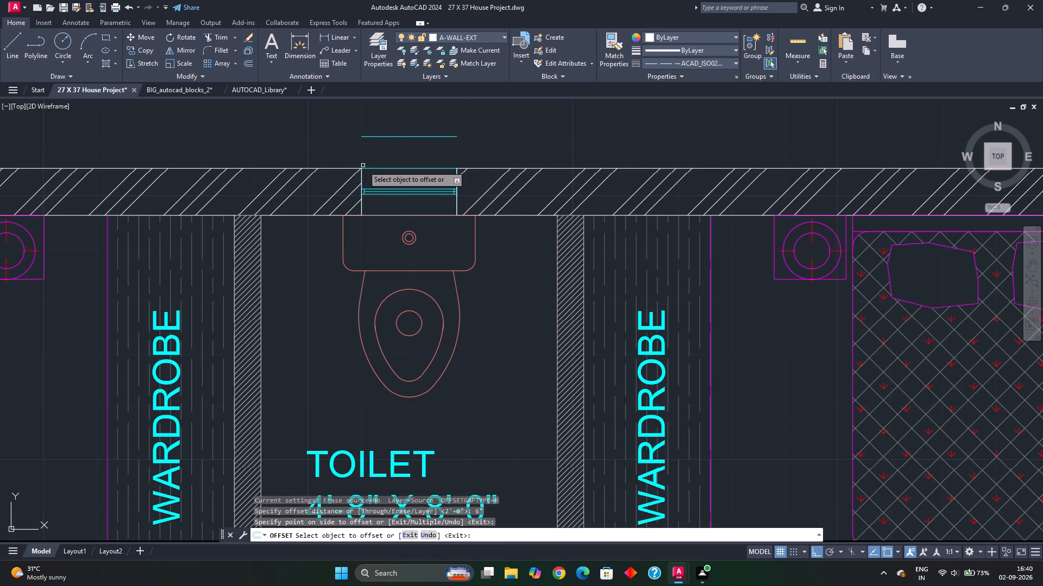
{"action": "key", "text": "Escape"}
Move the toilet window's offset line to the A-WALL-EXT layer.
{"action": "left_click_drag", "start_coordinate": [405, 132], "coordinate": [401, 138]}
{"action": "left_click", "coordinate": [393, 146]}
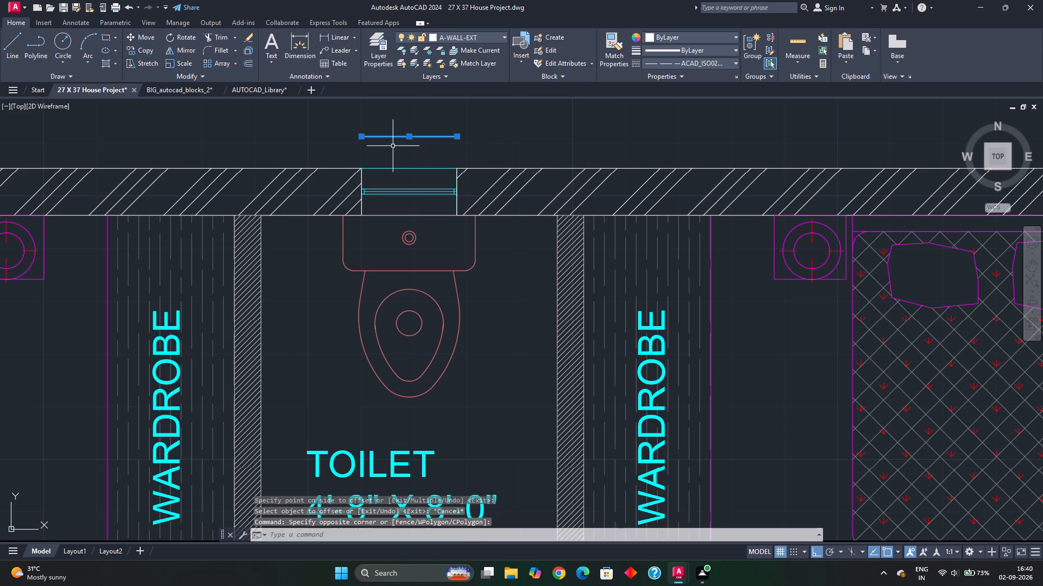
{"action": "left_click", "coordinate": [491, 37]}
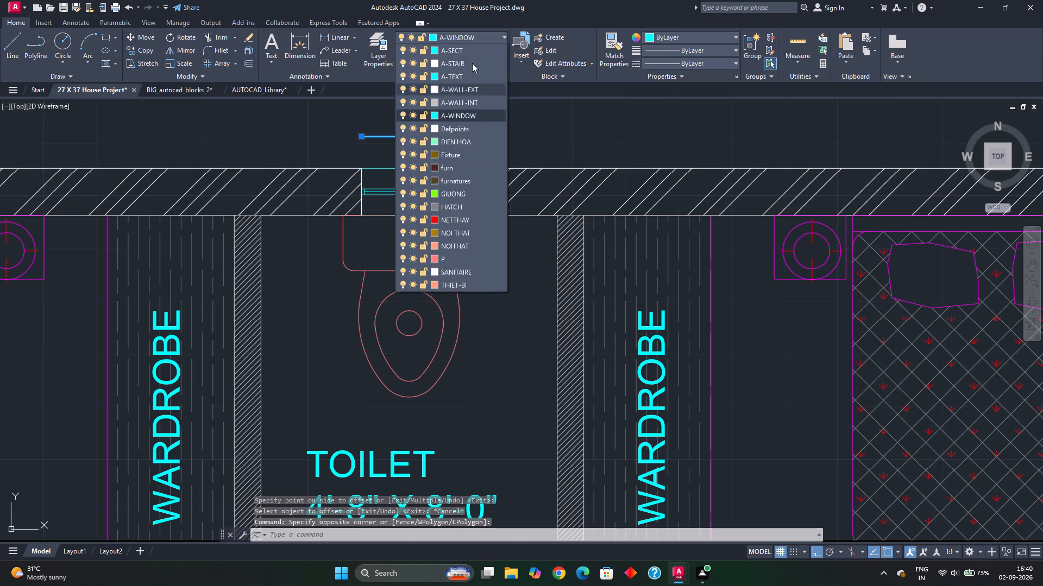
{"action": "left_click", "coordinate": [455, 194]}
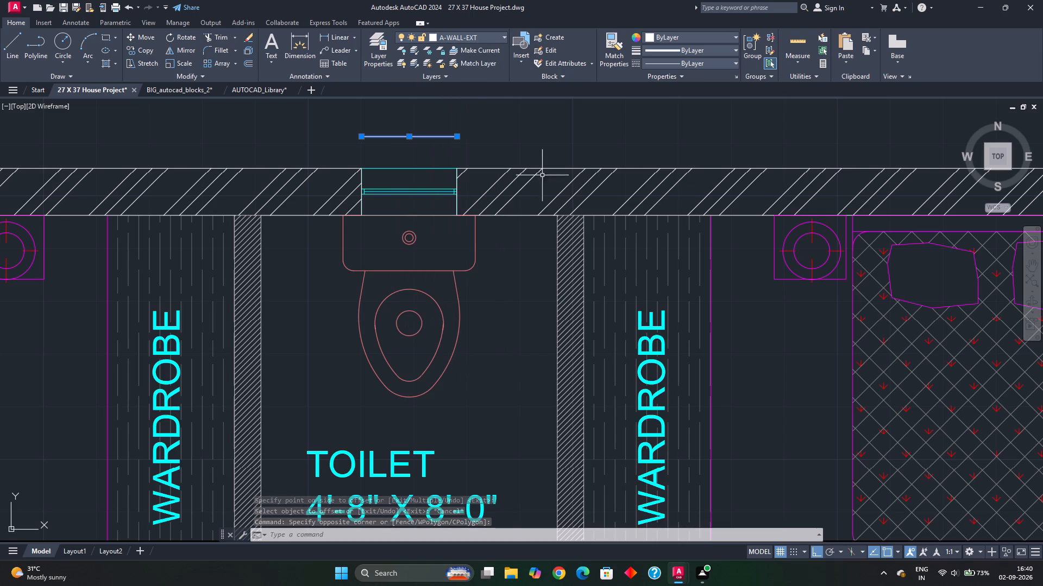
{"action": "key", "text": "Escape"}
Set the linetype of the toilet window's offset line to ACAD_ISO02W100.
{"action": "scroll", "coordinate": [375, 150], "scroll_direction": "up", "scroll_amount": 1}
{"action": "middle_click_drag", "start_coordinate": [375, 150], "coordinate": [376, 156]}
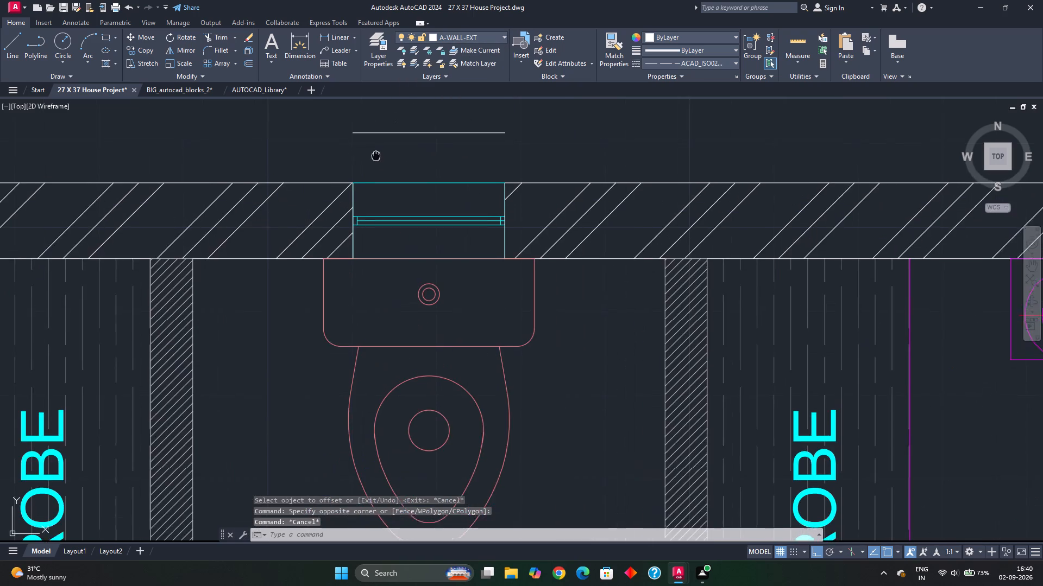
{"action": "middle_click_drag", "start_coordinate": [376, 156], "coordinate": [400, 172]}
{"action": "left_click", "coordinate": [495, 139]}
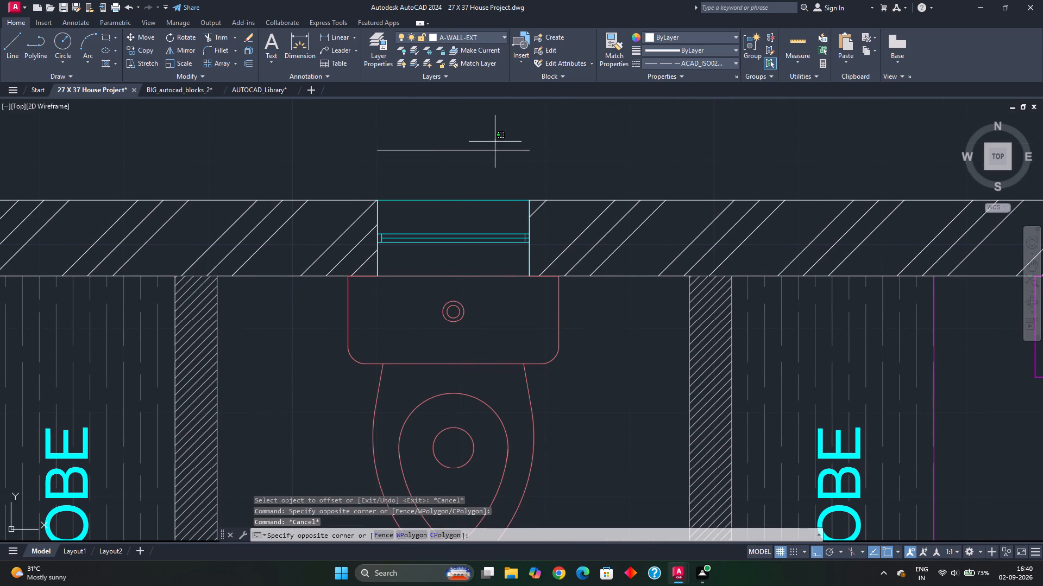
{"action": "left_click", "coordinate": [442, 179]}
{"action": "left_click", "coordinate": [673, 63]}
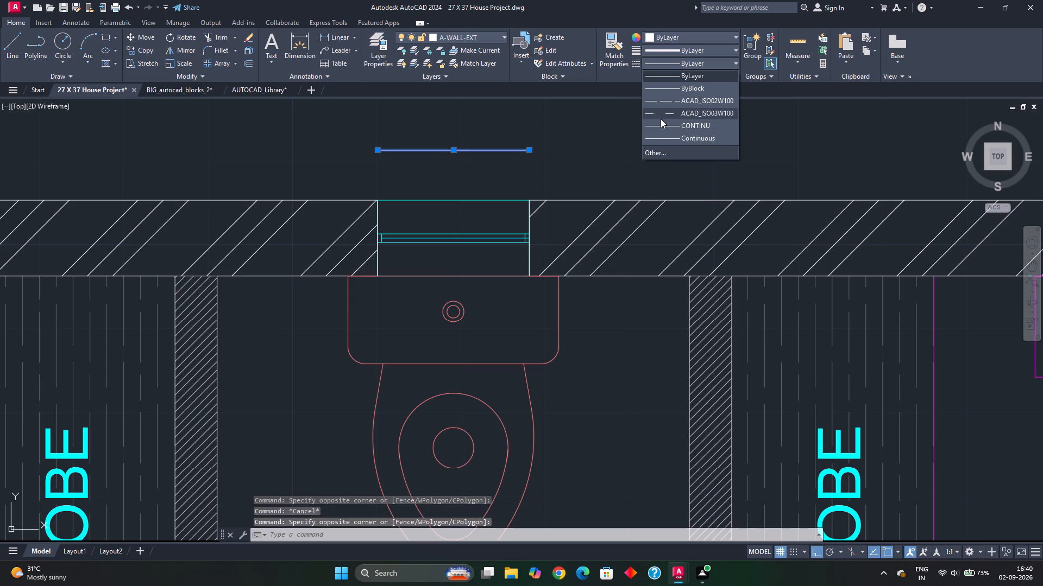
{"action": "left_click", "coordinate": [664, 105]}
{"action": "key", "text": "Escape"}
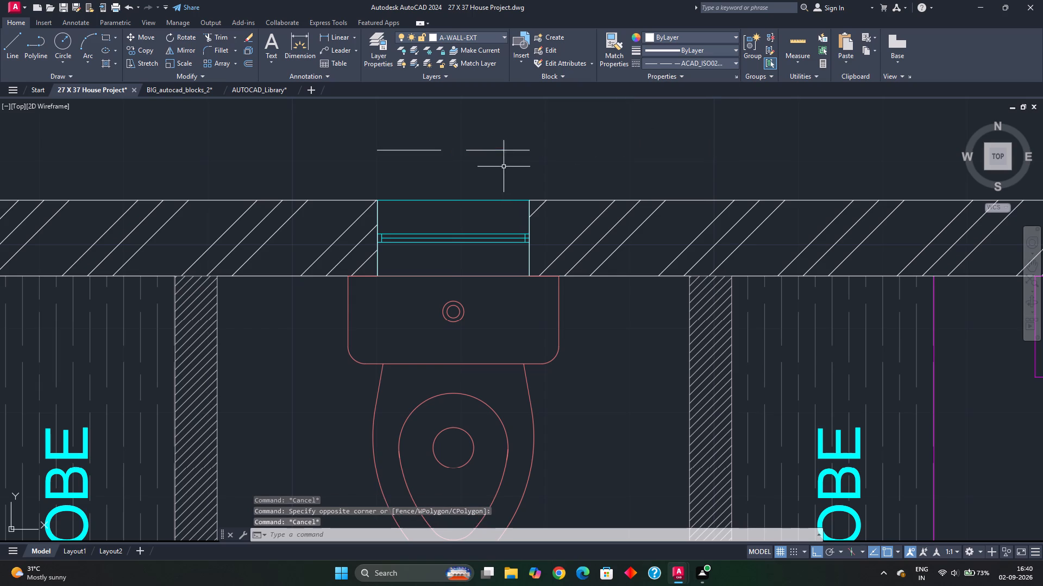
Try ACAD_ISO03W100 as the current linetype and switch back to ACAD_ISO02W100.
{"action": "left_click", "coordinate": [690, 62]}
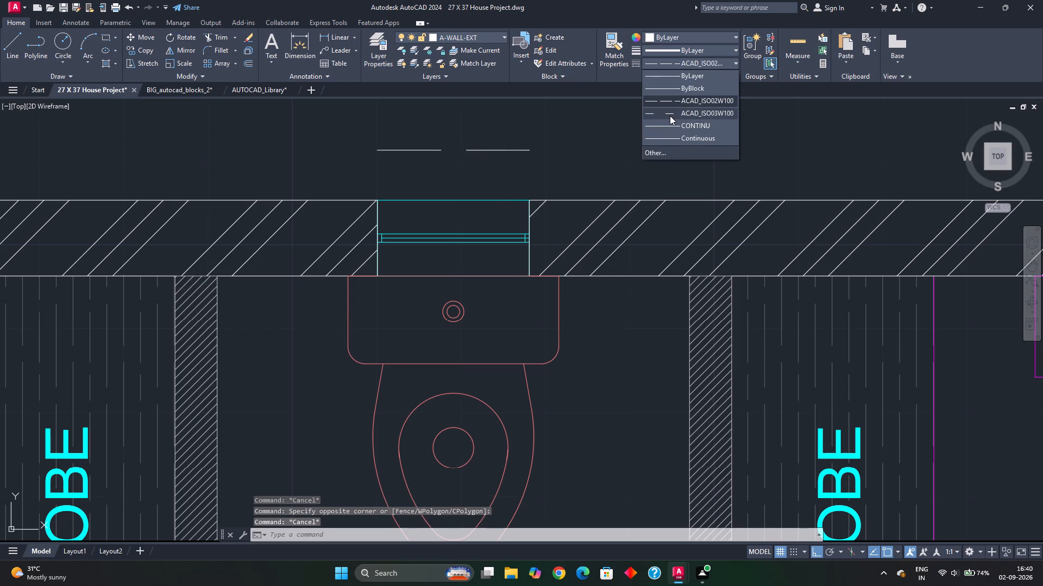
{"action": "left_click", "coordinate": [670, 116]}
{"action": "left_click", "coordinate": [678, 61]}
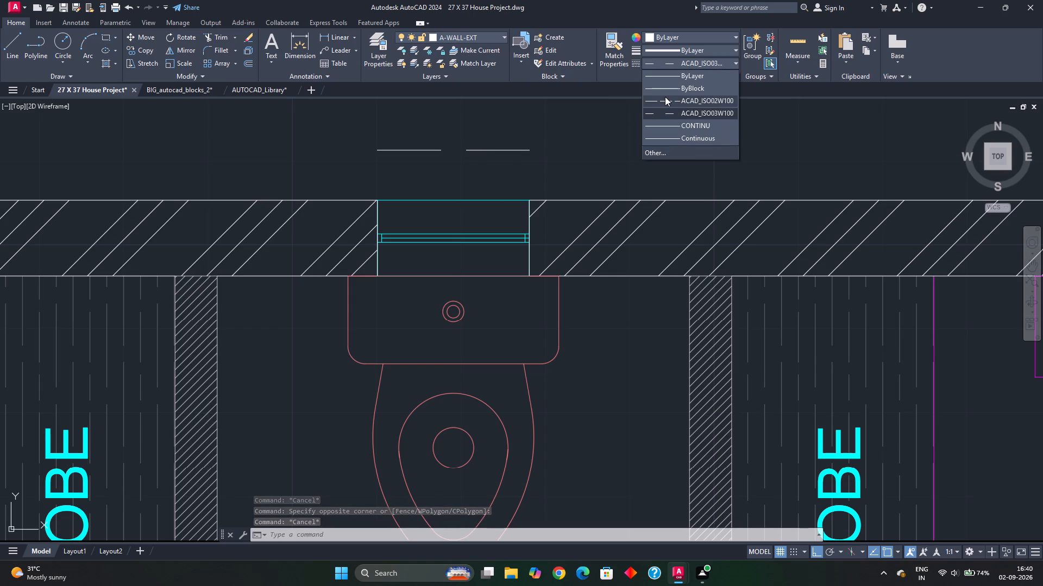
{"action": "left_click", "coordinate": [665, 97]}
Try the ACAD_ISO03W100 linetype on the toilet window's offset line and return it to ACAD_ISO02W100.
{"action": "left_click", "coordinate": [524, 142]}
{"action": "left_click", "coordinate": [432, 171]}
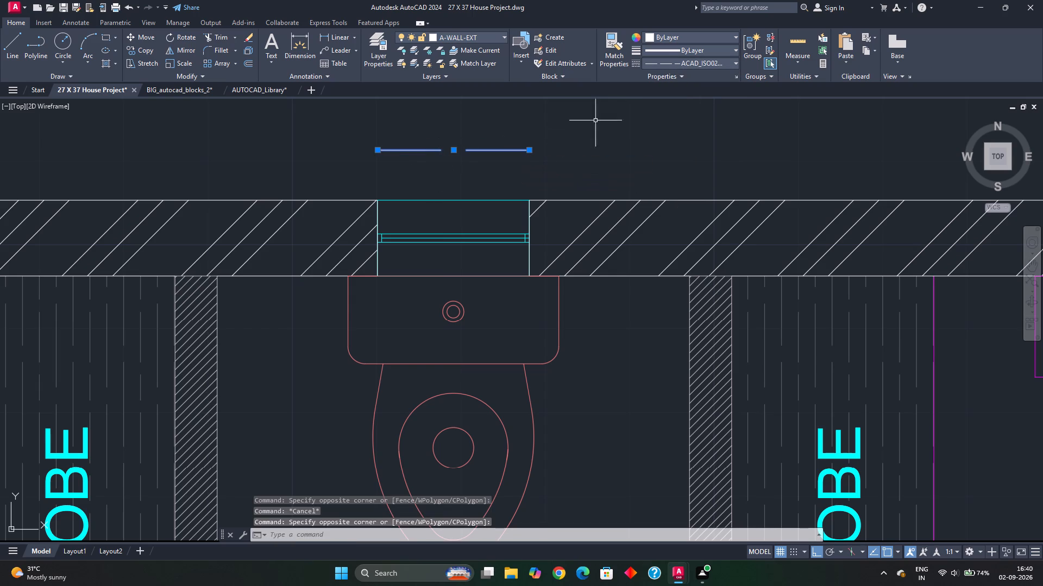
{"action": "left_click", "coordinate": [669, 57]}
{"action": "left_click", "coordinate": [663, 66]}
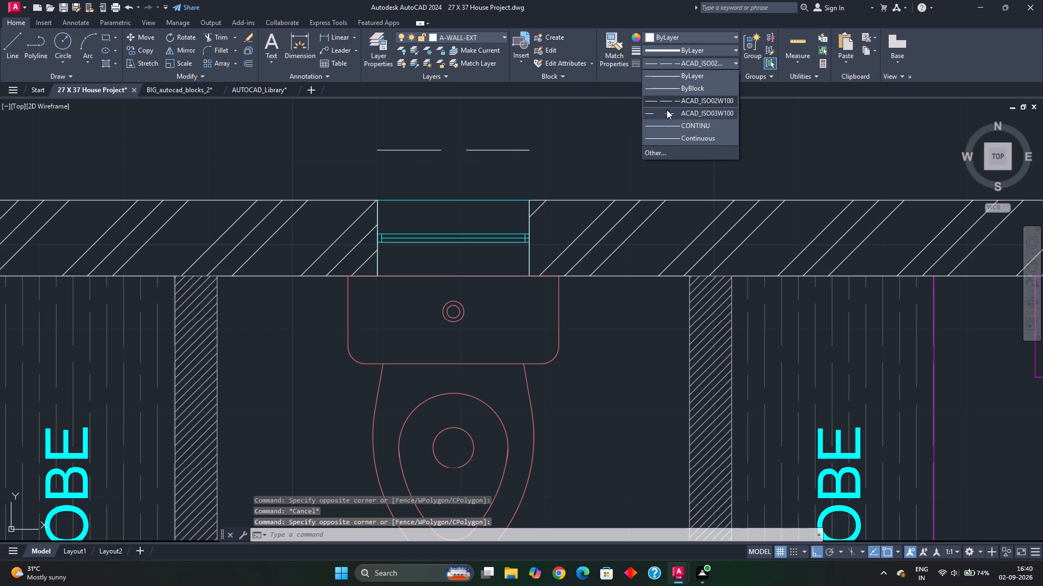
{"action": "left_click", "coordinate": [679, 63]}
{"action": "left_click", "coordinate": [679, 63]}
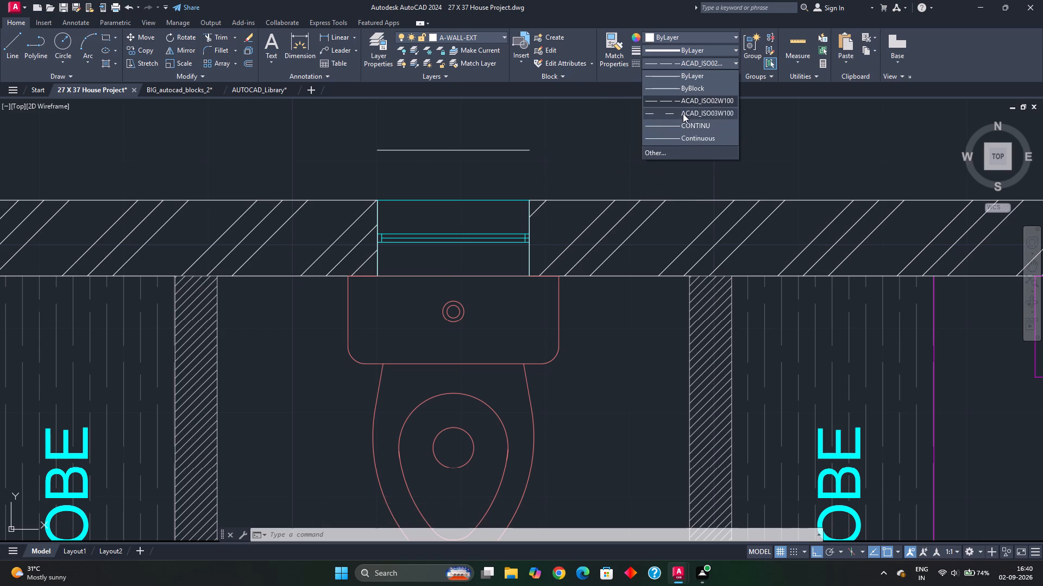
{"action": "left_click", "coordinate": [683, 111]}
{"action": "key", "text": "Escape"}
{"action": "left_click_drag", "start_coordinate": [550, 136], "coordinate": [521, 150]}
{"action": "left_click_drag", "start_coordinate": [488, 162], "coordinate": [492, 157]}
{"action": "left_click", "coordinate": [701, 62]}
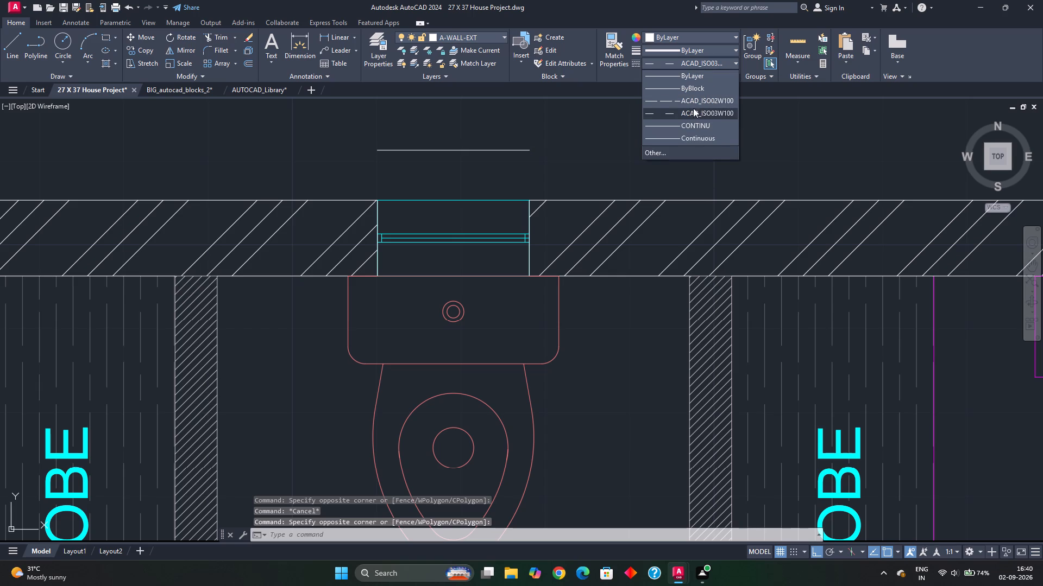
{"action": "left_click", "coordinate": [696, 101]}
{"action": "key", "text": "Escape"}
Draw a short perpendicular line outward from each end of the toilet window's outer edge.
{"action": "middle_click_drag", "start_coordinate": [471, 184], "coordinate": [412, 249]}
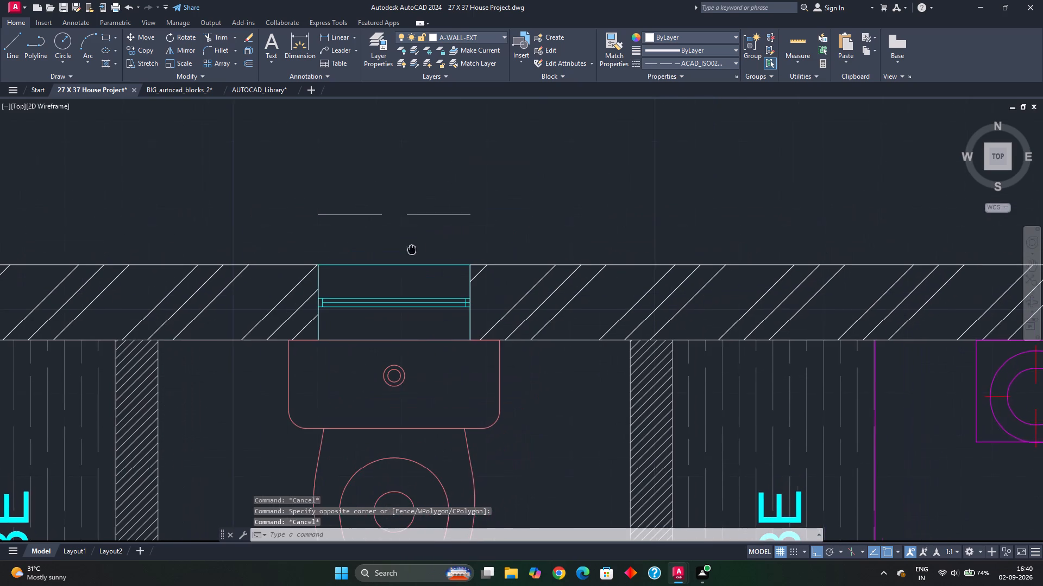
{"action": "middle_click_drag", "start_coordinate": [412, 249], "coordinate": [413, 249]}
{"action": "middle_click", "coordinate": [416, 248]}
{"action": "scroll", "coordinate": [314, 273], "scroll_direction": "up", "scroll_amount": 1}
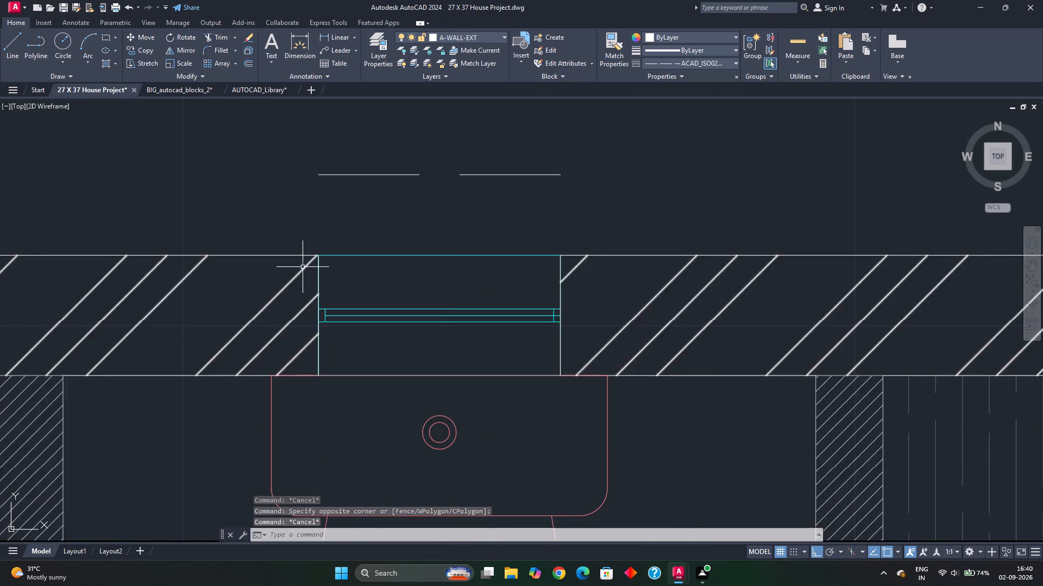
{"action": "scroll", "coordinate": [303, 267], "scroll_direction": "up", "scroll_amount": 1}
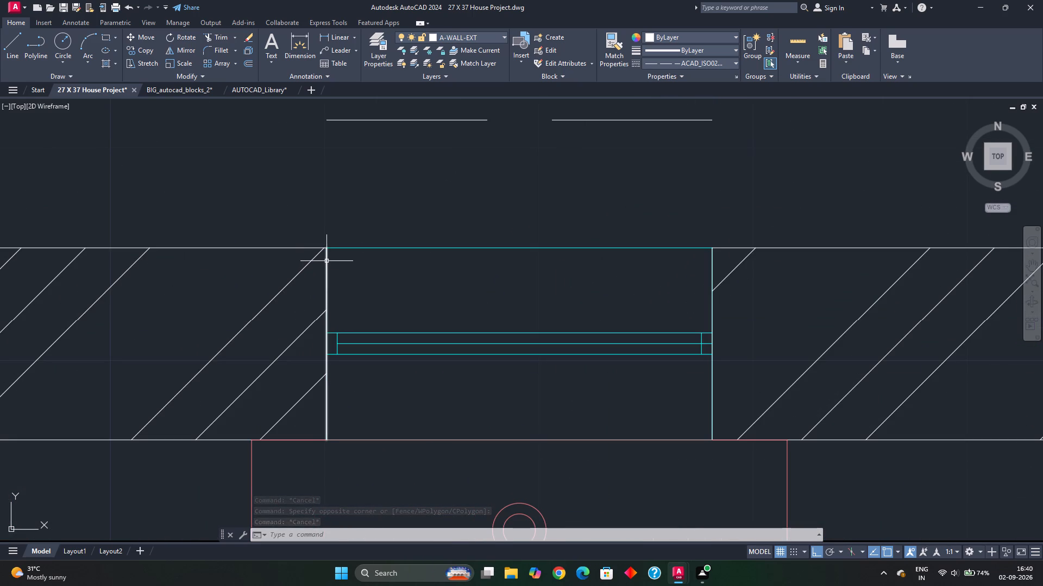
{"action": "key", "text": "l"}
{"action": "key", "text": "Return"}
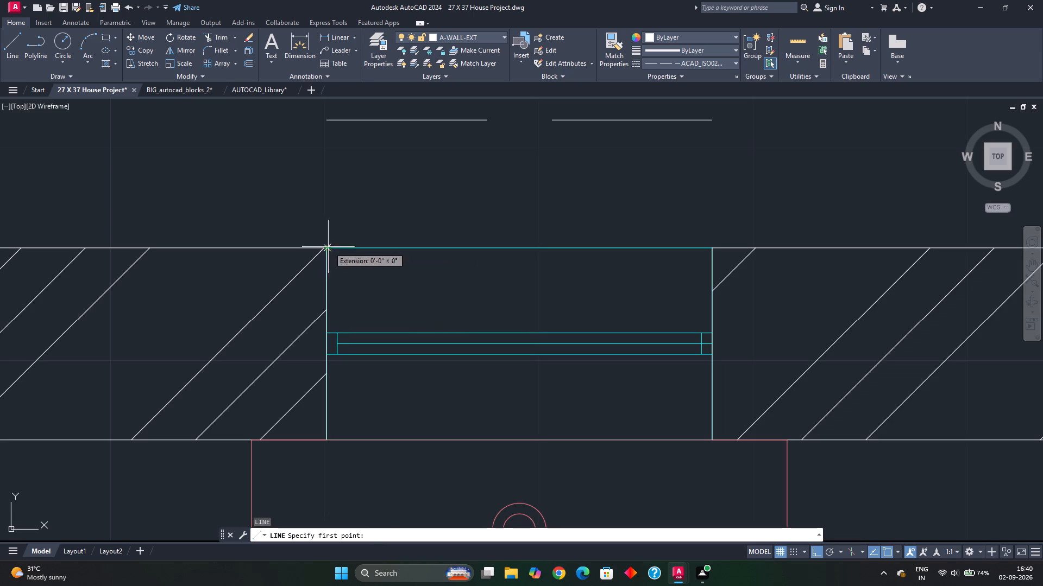
{"action": "left_click", "coordinate": [329, 246]}
{"action": "left_click", "coordinate": [327, 199]}
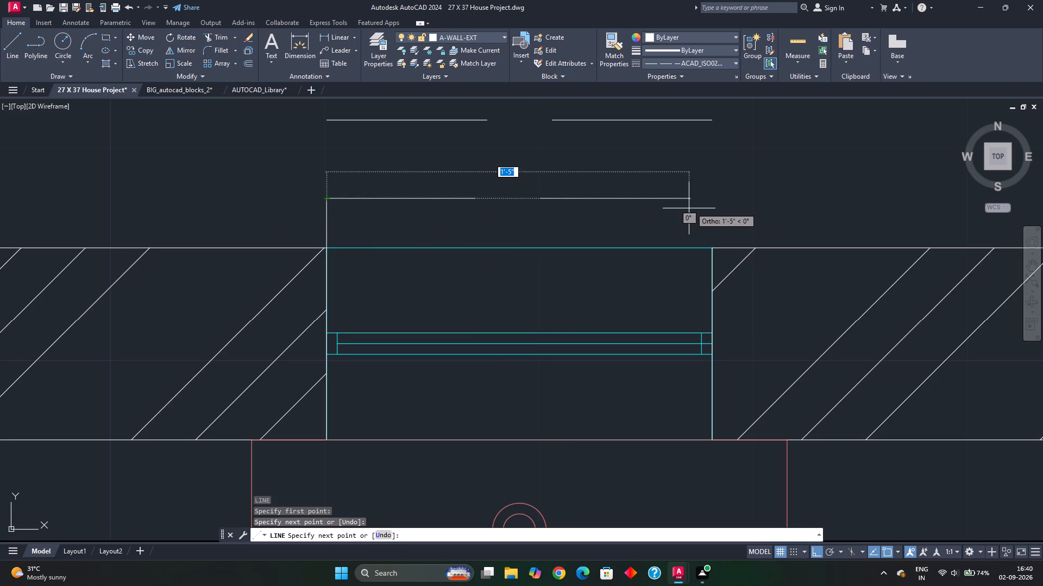
{"action": "key", "text": "Escape"}
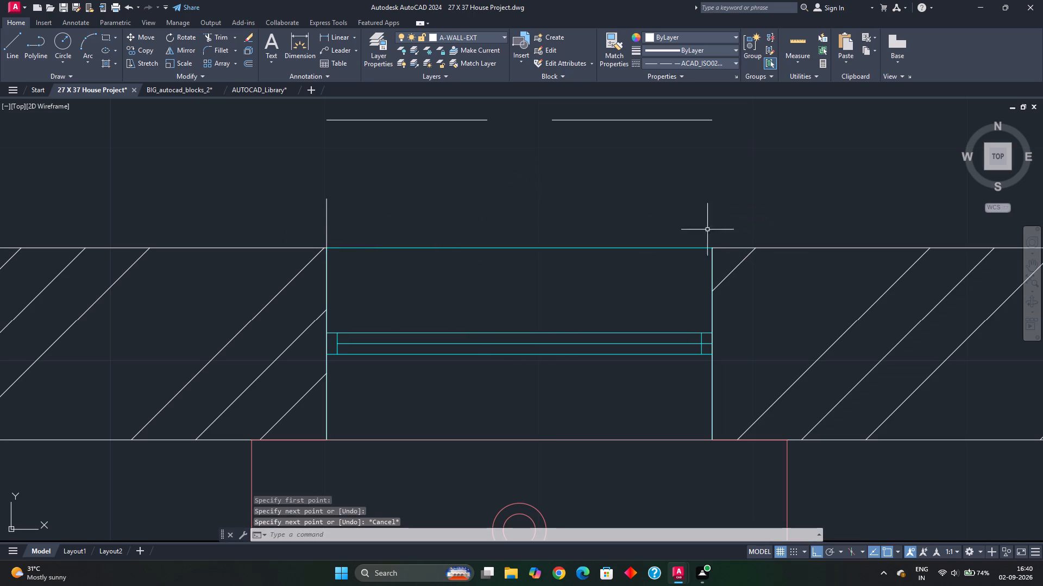
{"action": "key", "text": "space"}
{"action": "left_click", "coordinate": [714, 247]}
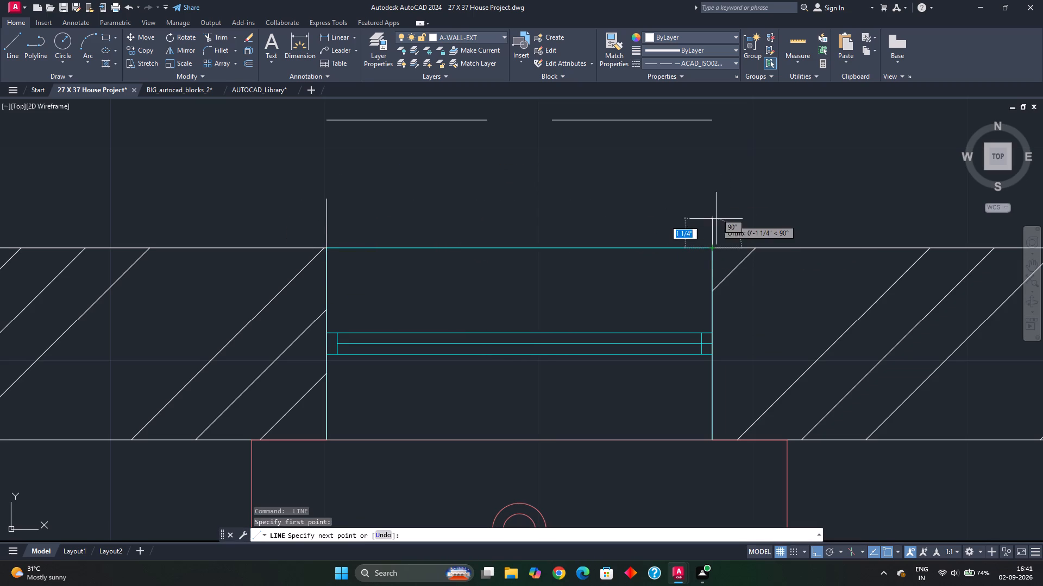
{"action": "left_click", "coordinate": [714, 212]}
{"action": "key", "text": "Escape"}
Offset each of the two short perpendicular lines at the toilet window's ends 6" outward, away from the window opening.
{"action": "left_click", "coordinate": [720, 218]}
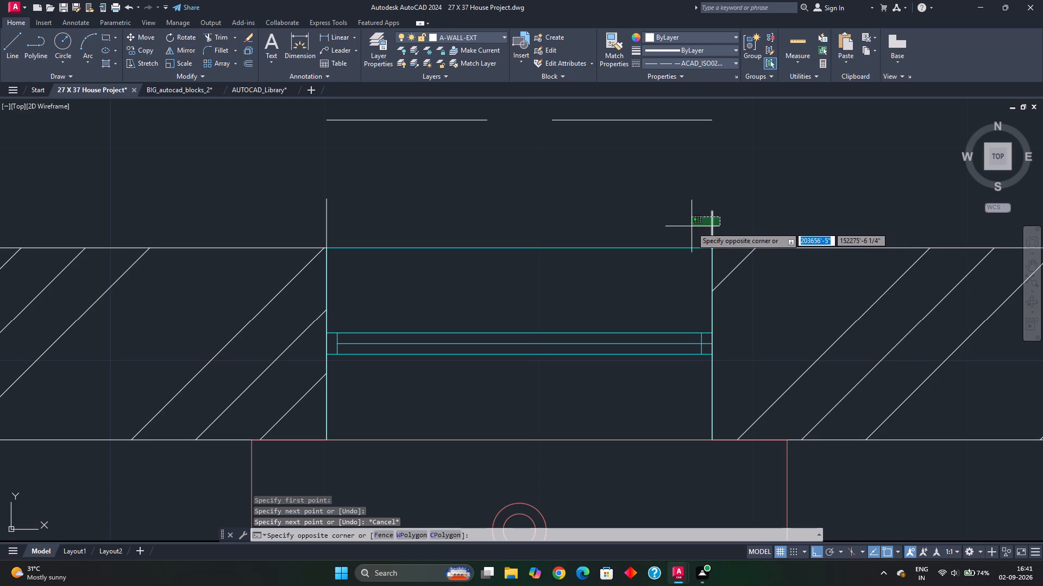
{"action": "left_click", "coordinate": [691, 227]}
{"action": "left_click_drag", "start_coordinate": [346, 223], "coordinate": [321, 223]}
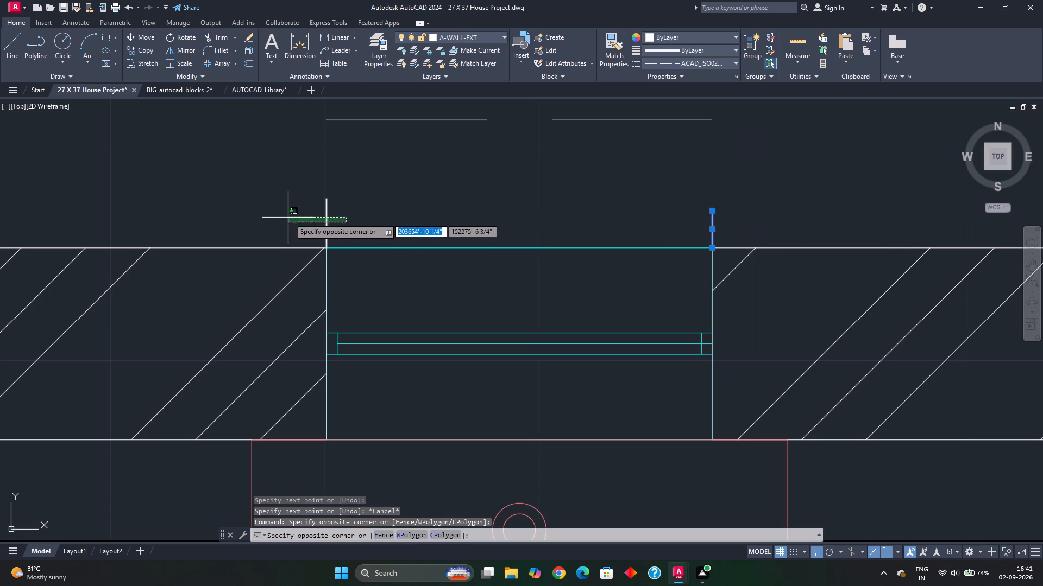
{"action": "key", "text": "Escape"}
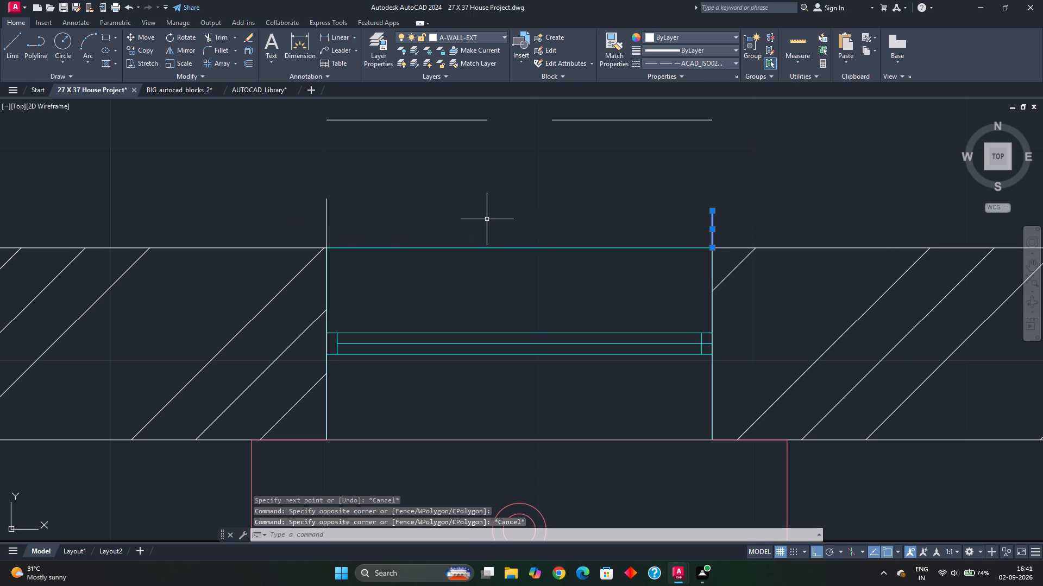
{"action": "key", "text": "o"}
{"action": "key", "text": "Return"}
{"action": "key", "text": "Return"}
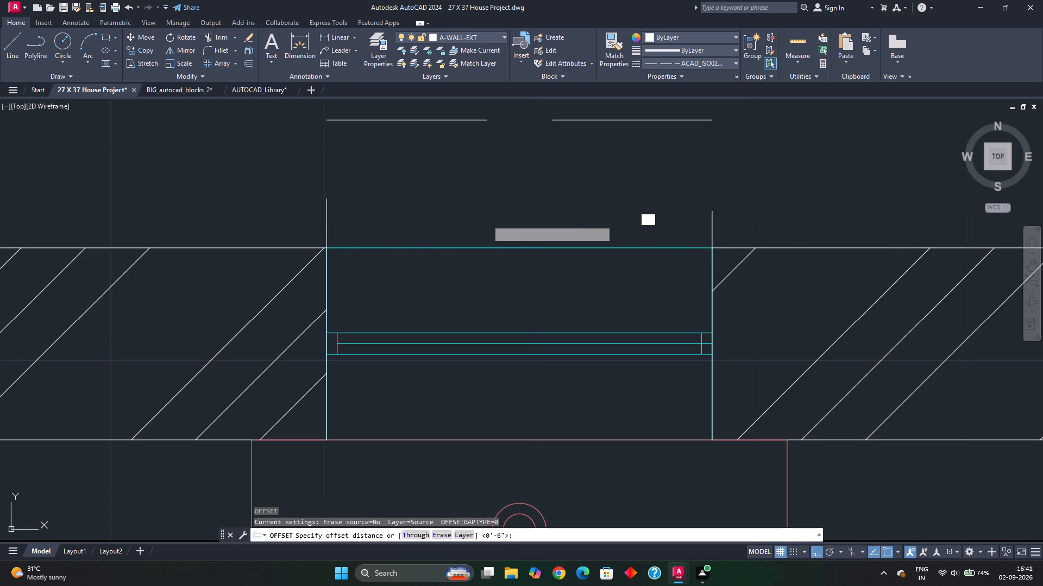
{"action": "left_click", "coordinate": [775, 212]}
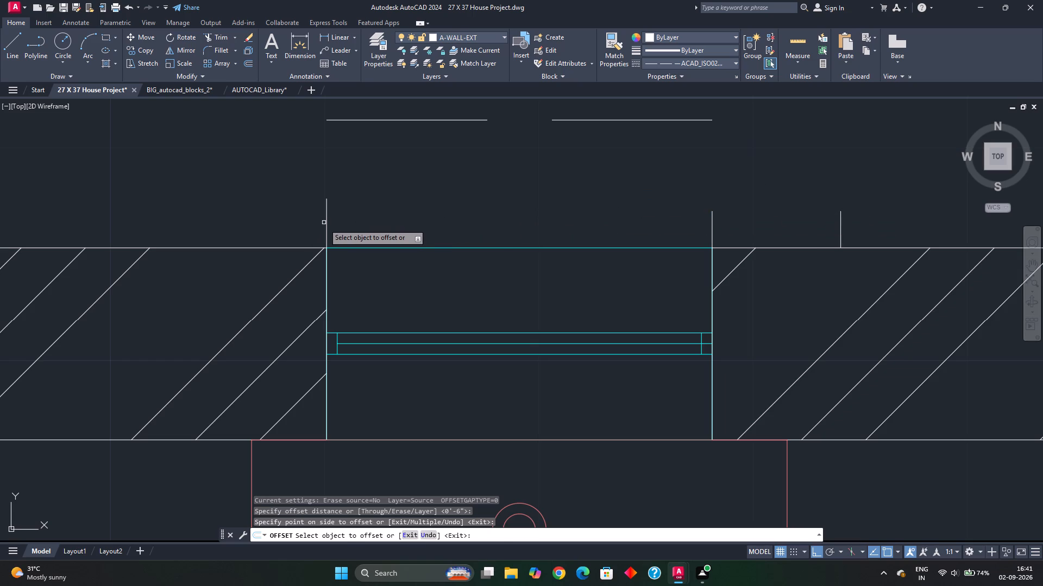
{"action": "left_click", "coordinate": [327, 225]}
{"action": "left_click", "coordinate": [290, 220]}
{"action": "key", "text": "Escape"}
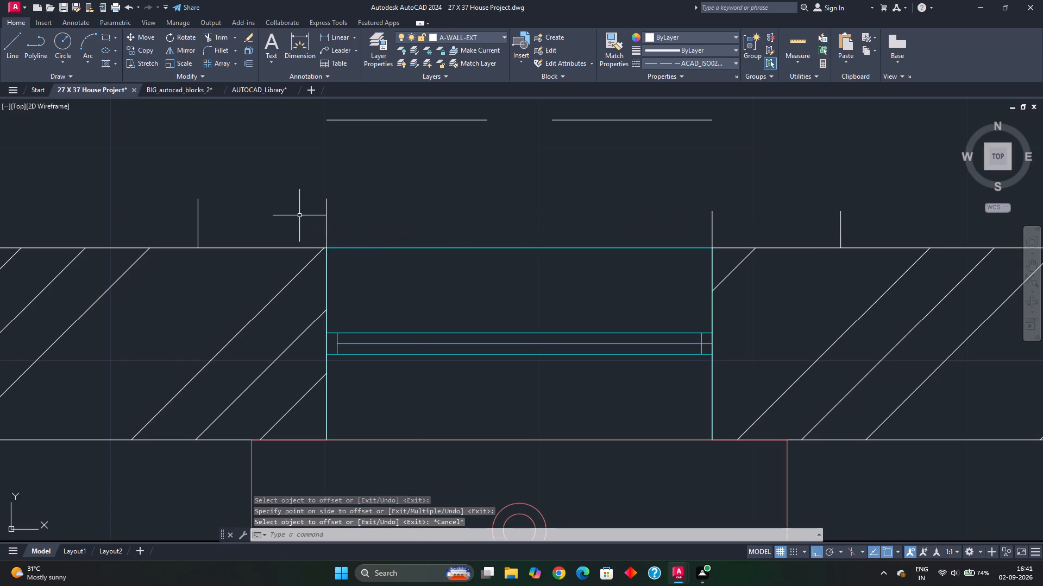
{"action": "key", "text": "Escape"}
Delete the two original short perpendicular lines at the ends of the toilet window's outer edge.
{"action": "left_click", "coordinate": [329, 216]}
{"action": "left_click", "coordinate": [301, 224]}
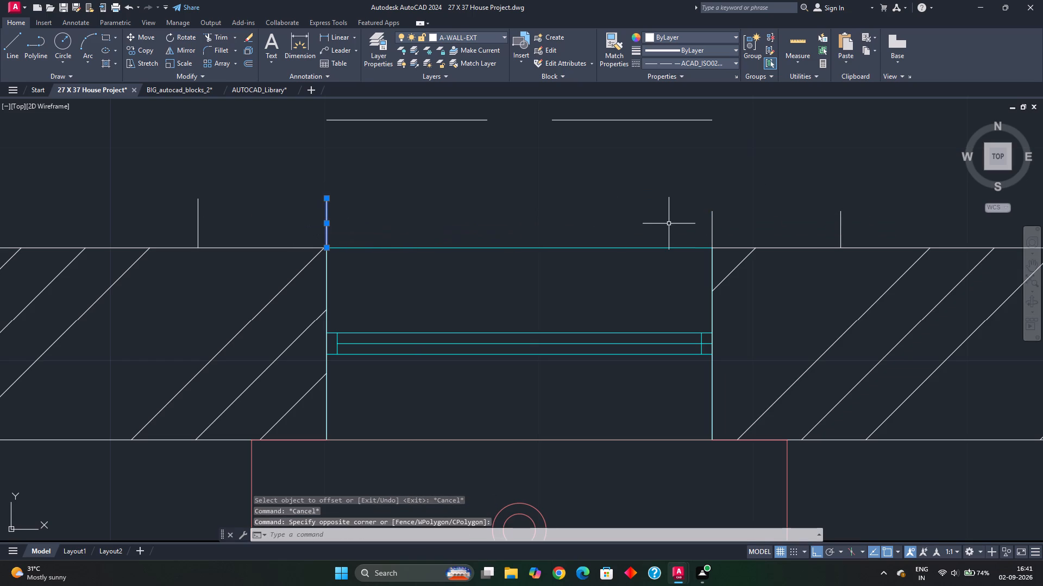
{"action": "key", "text": "Delete"}
{"action": "left_click_drag", "start_coordinate": [725, 217], "coordinate": [720, 217]}
{"action": "left_click", "coordinate": [639, 233]}
{"action": "key", "text": "Delete"}
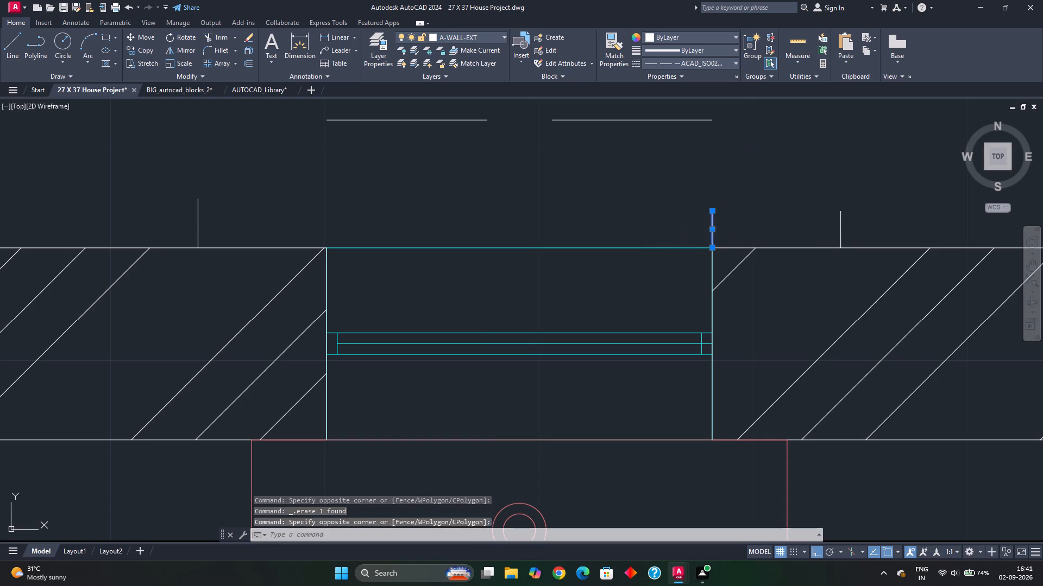
Fillet both offset side lines to the dashed line outside the toilet window with radius 0, using the Multiple option.
{"action": "key", "text": "f"}
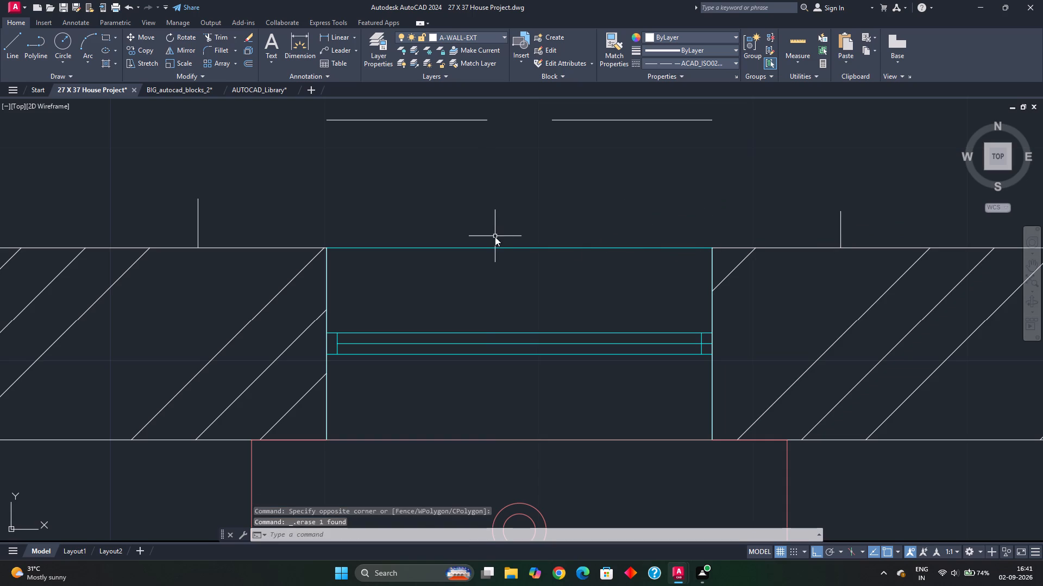
{"action": "key", "text": "Return"}
{"action": "key", "text": "r"}
{"action": "key", "text": "Return"}
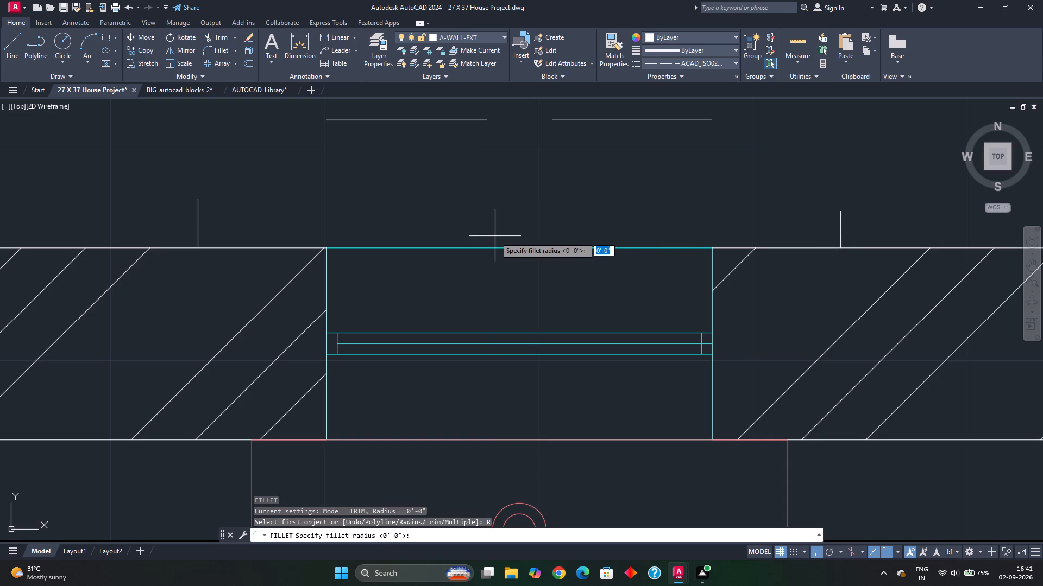
{"action": "key", "text": "Return"}
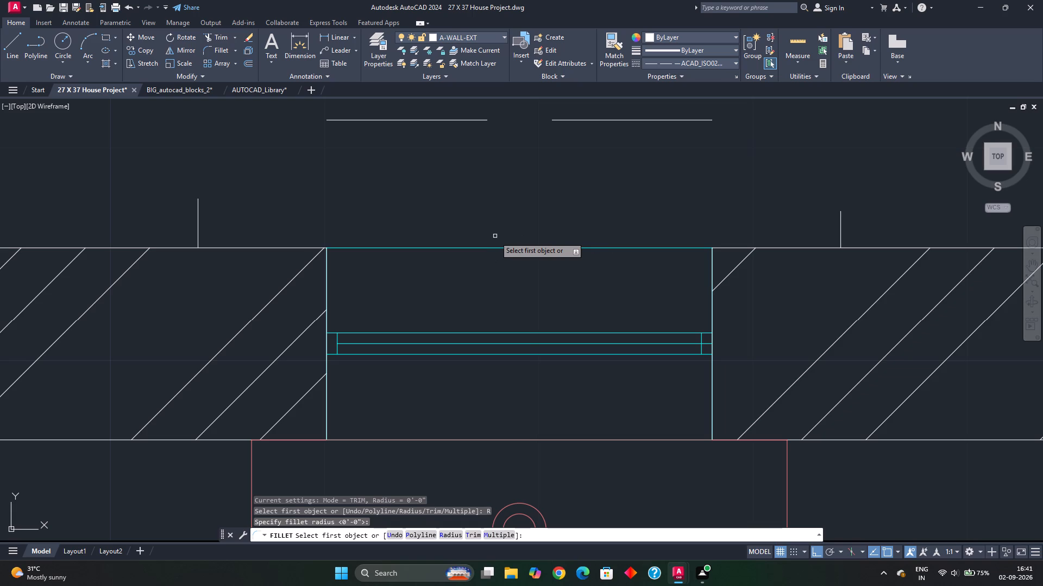
{"action": "key", "text": "m"}
{"action": "key", "text": "Return"}
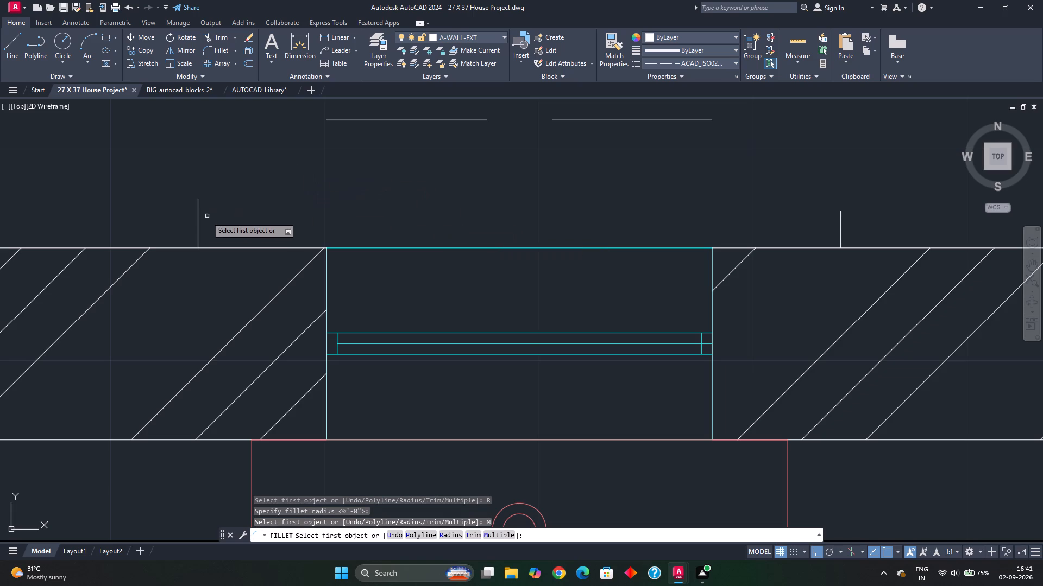
{"action": "left_click", "coordinate": [197, 213]}
{"action": "left_click", "coordinate": [351, 121]}
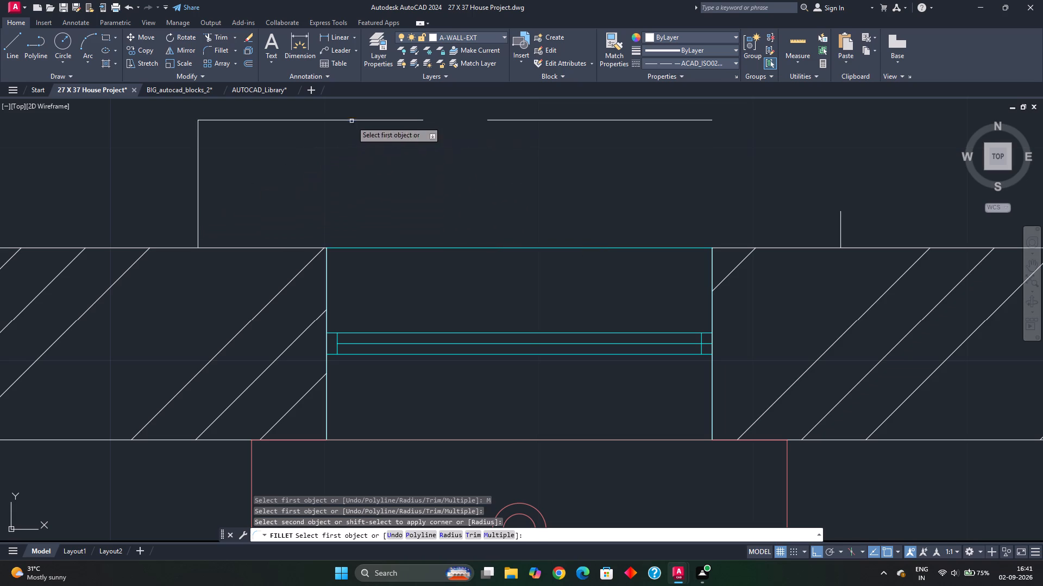
{"action": "left_click", "coordinate": [843, 224]}
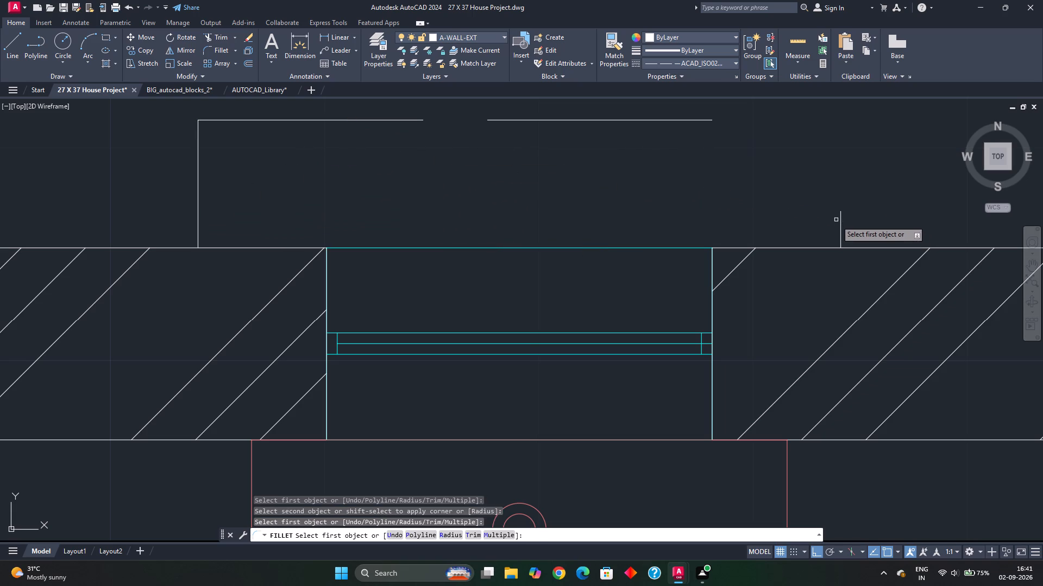
{"action": "left_click", "coordinate": [842, 221]}
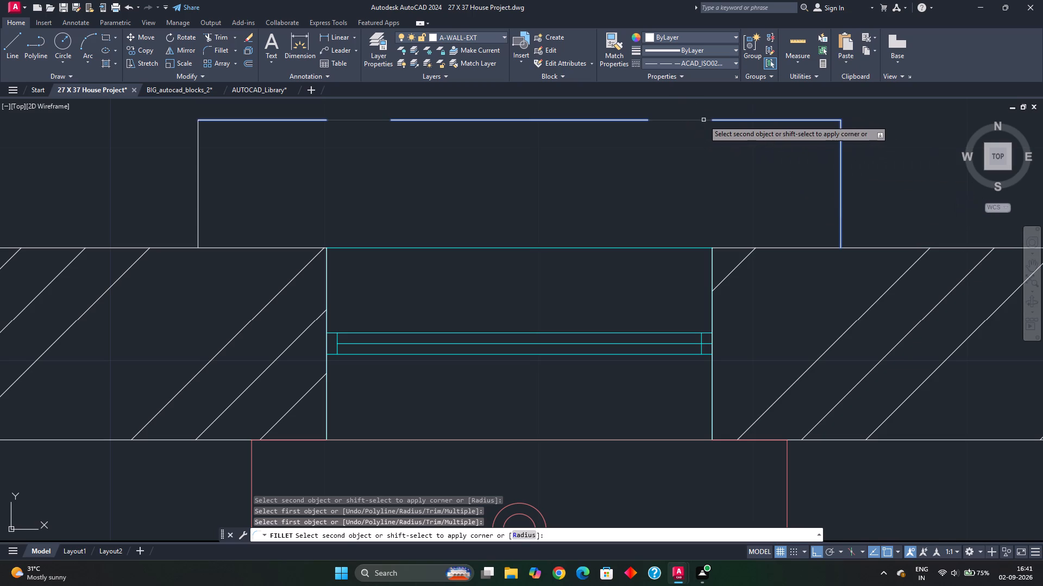
{"action": "left_click", "coordinate": [703, 120]}
{"action": "key", "text": "Escape"}
{"action": "key", "text": "Escape"}
Set the linetype of the toilet window outline's two side lines to ACAD_ISO02W100.
{"action": "left_click_drag", "start_coordinate": [860, 183], "coordinate": [837, 184]}
{"action": "left_click", "coordinate": [775, 195]}
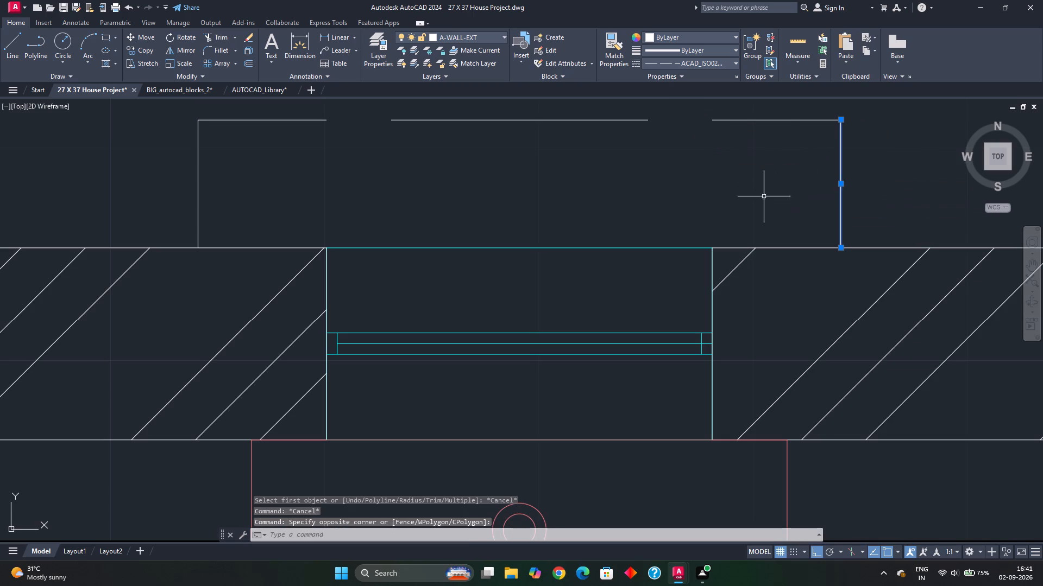
{"action": "left_click", "coordinate": [244, 176]}
{"action": "left_click", "coordinate": [156, 181]}
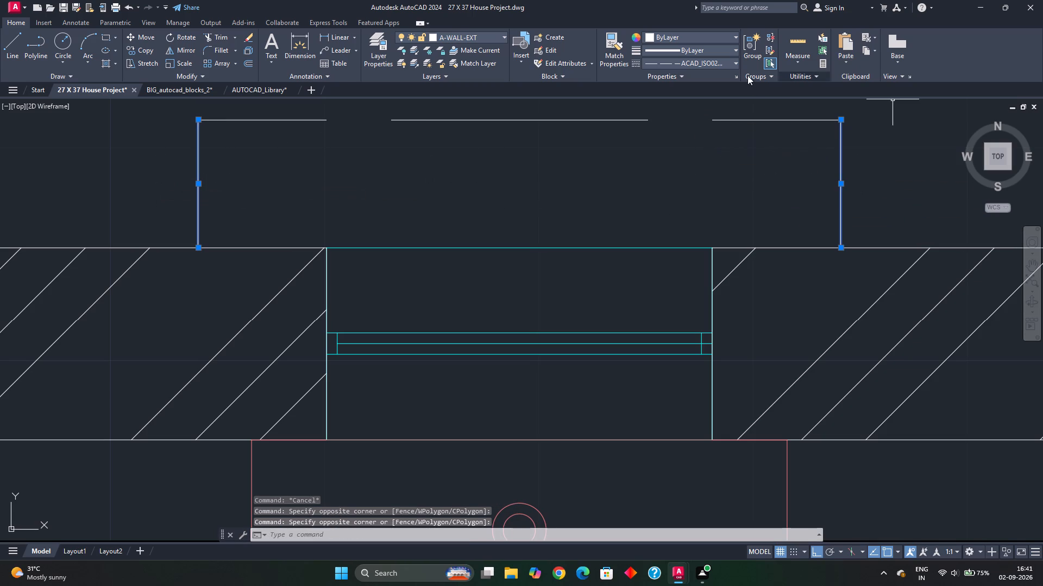
{"action": "left_click", "coordinate": [722, 62]}
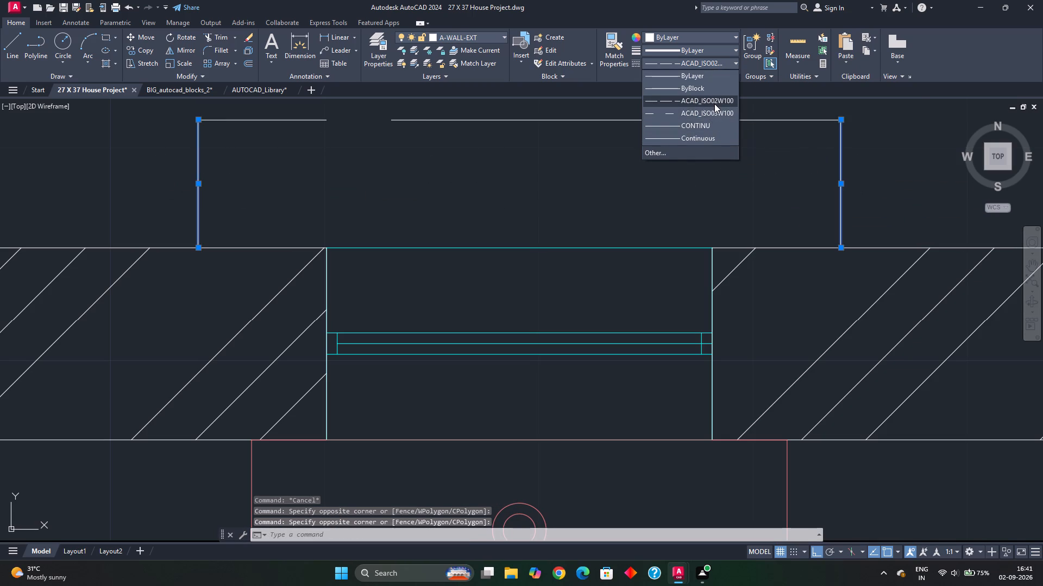
{"action": "left_click", "coordinate": [714, 104]}
{"action": "key", "text": "Escape"}
Draw a three-sided line outline projecting 6" outside the living room window, from one end of its outer edge to the other.
{"action": "scroll", "coordinate": [725, 170], "scroll_direction": "down", "scroll_amount": 4}
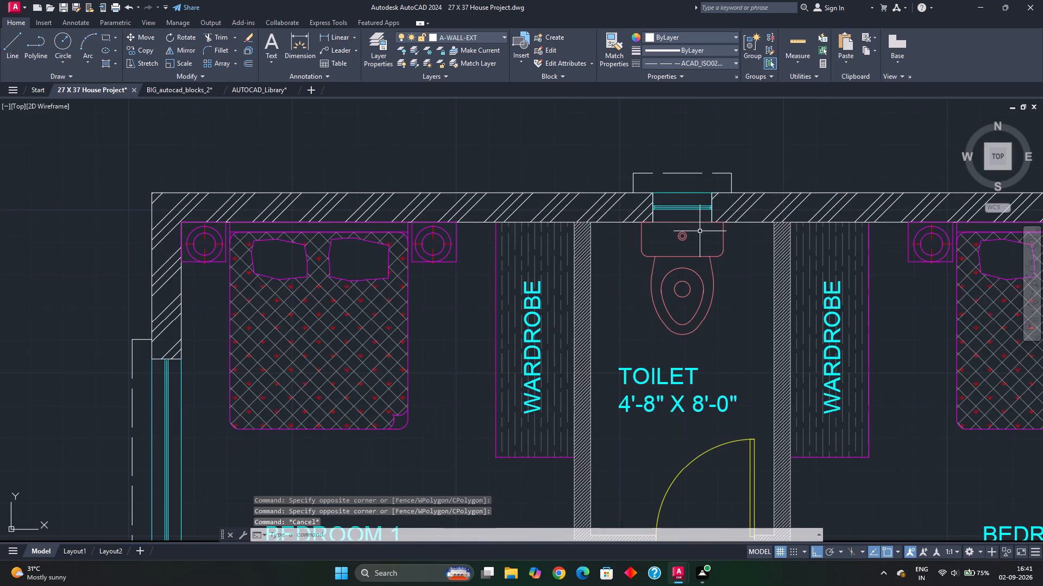
{"action": "scroll", "coordinate": [699, 235], "scroll_direction": "down", "scroll_amount": 1}
{"action": "middle_click_drag", "start_coordinate": [688, 286], "coordinate": [678, 268]}
{"action": "middle_click_drag", "start_coordinate": [698, 257], "coordinate": [687, 252]}
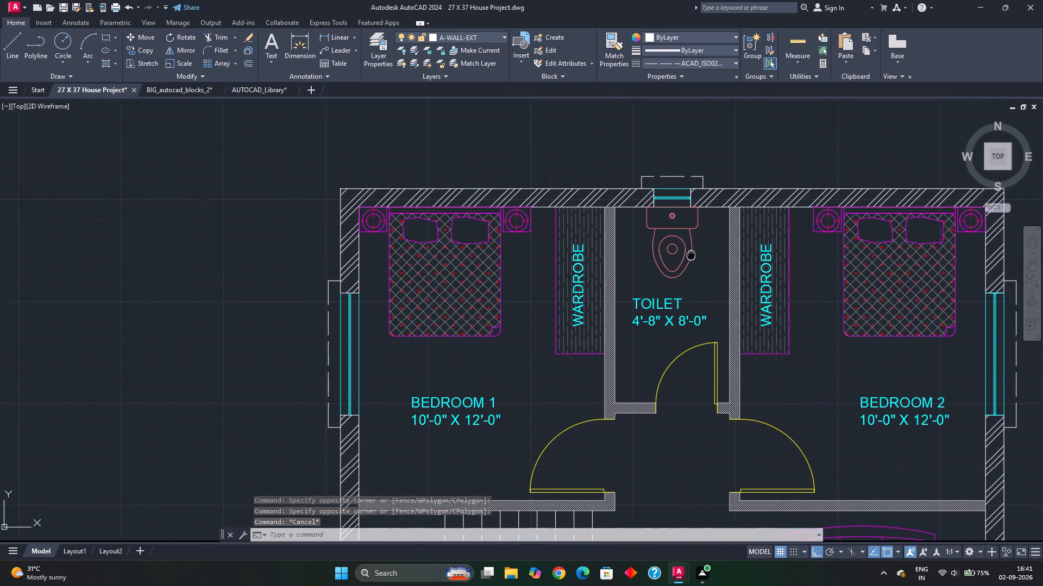
{"action": "middle_click_drag", "start_coordinate": [687, 252], "coordinate": [624, 232]}
{"action": "middle_click_drag", "start_coordinate": [647, 252], "coordinate": [577, 216]}
{"action": "scroll", "coordinate": [621, 286], "scroll_direction": "down", "scroll_amount": 1}
{"action": "middle_click_drag", "start_coordinate": [621, 286], "coordinate": [604, 247]}
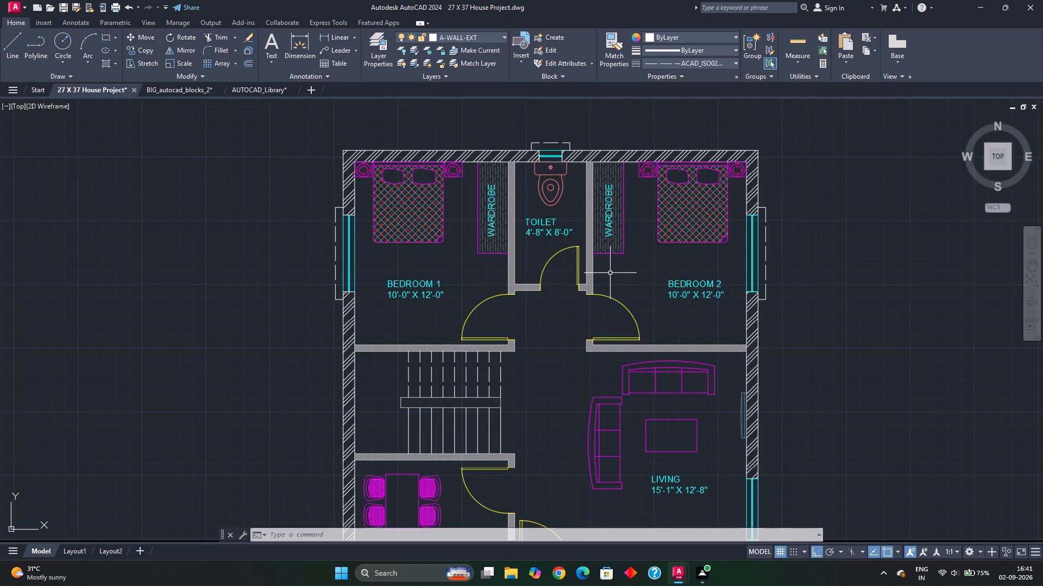
{"action": "middle_click_drag", "start_coordinate": [652, 307], "coordinate": [634, 173]}
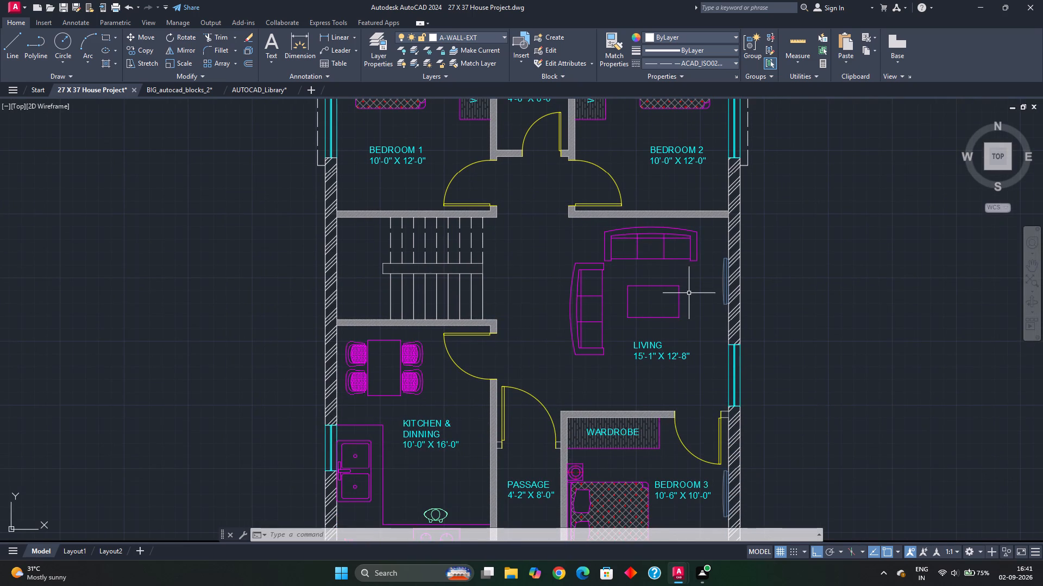
{"action": "middle_click_drag", "start_coordinate": [698, 314], "coordinate": [666, 216]}
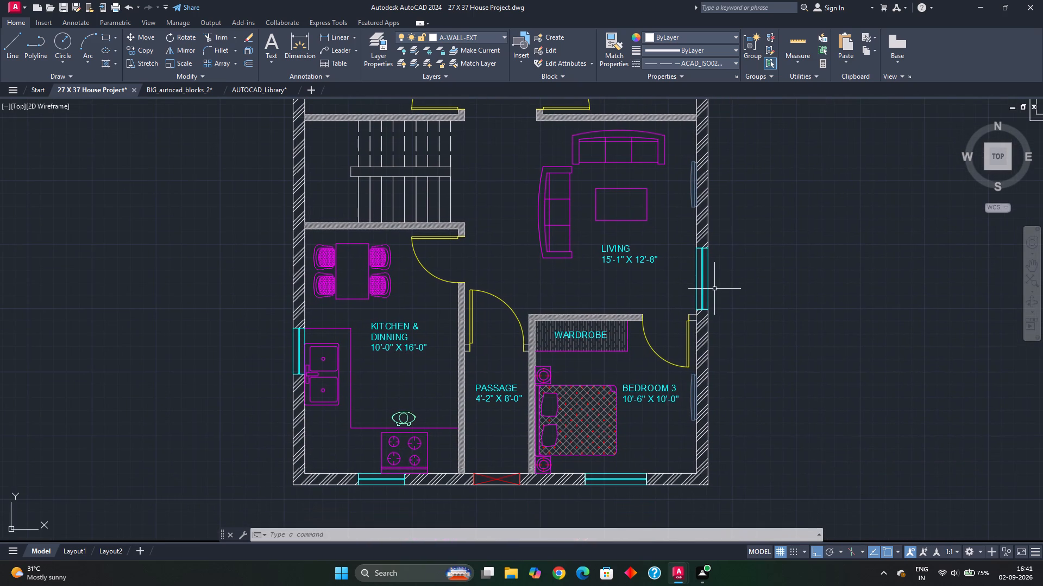
{"action": "scroll", "coordinate": [728, 315], "scroll_direction": "up", "scroll_amount": 3}
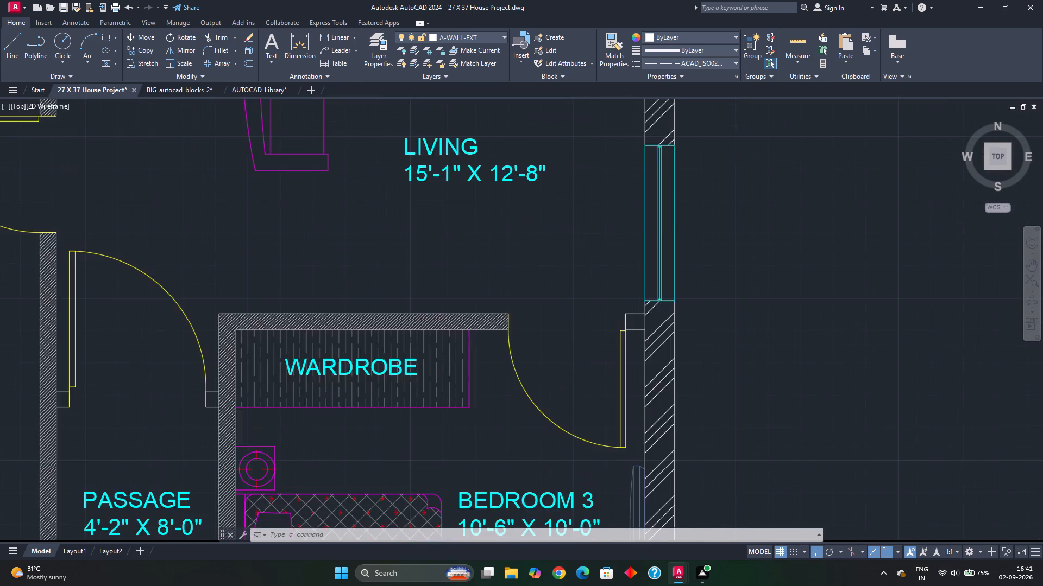
{"action": "middle_click_drag", "start_coordinate": [687, 251], "coordinate": [699, 300]}
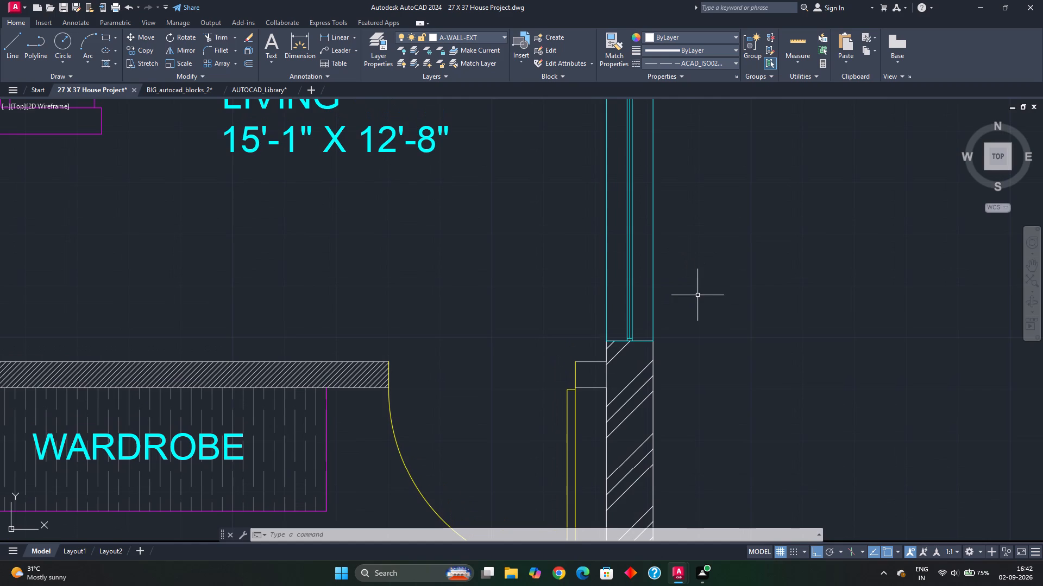
{"action": "middle_click_drag", "start_coordinate": [688, 212], "coordinate": [672, 282]}
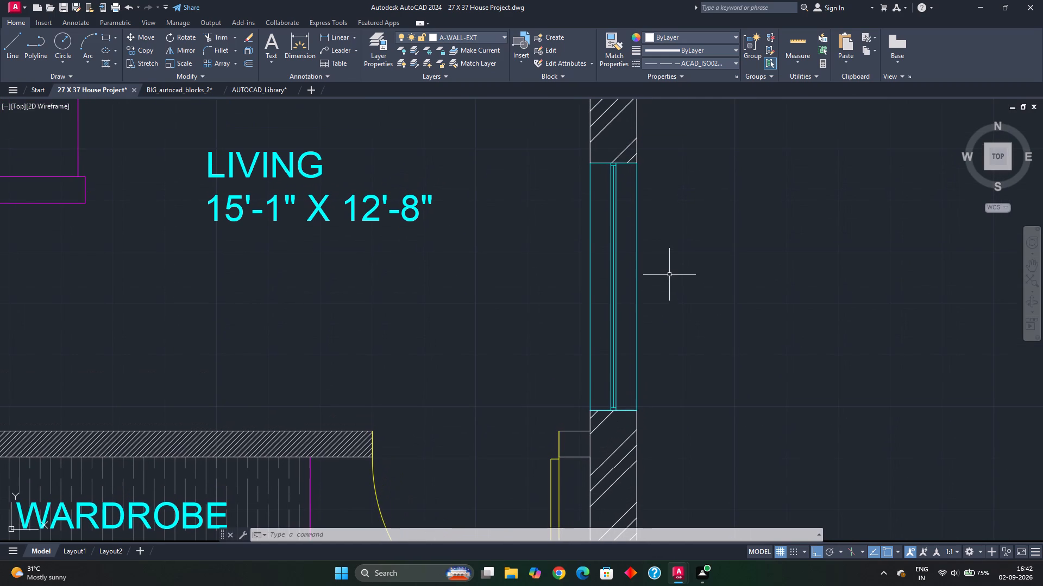
{"action": "key", "text": "l"}
{"action": "key", "text": "Return"}
{"action": "left_click", "coordinate": [637, 162]}
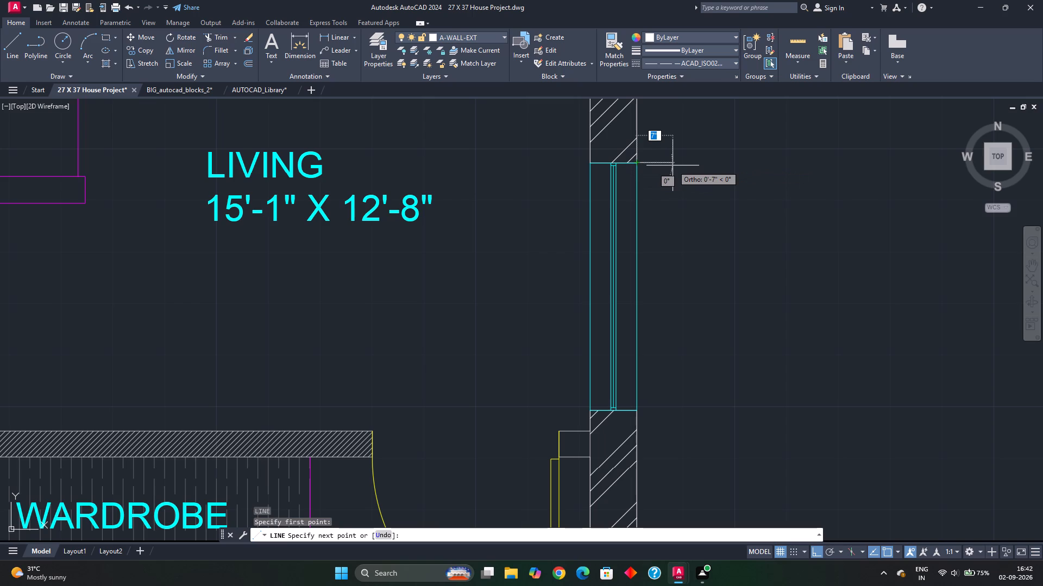
{"action": "key", "text": "6"}
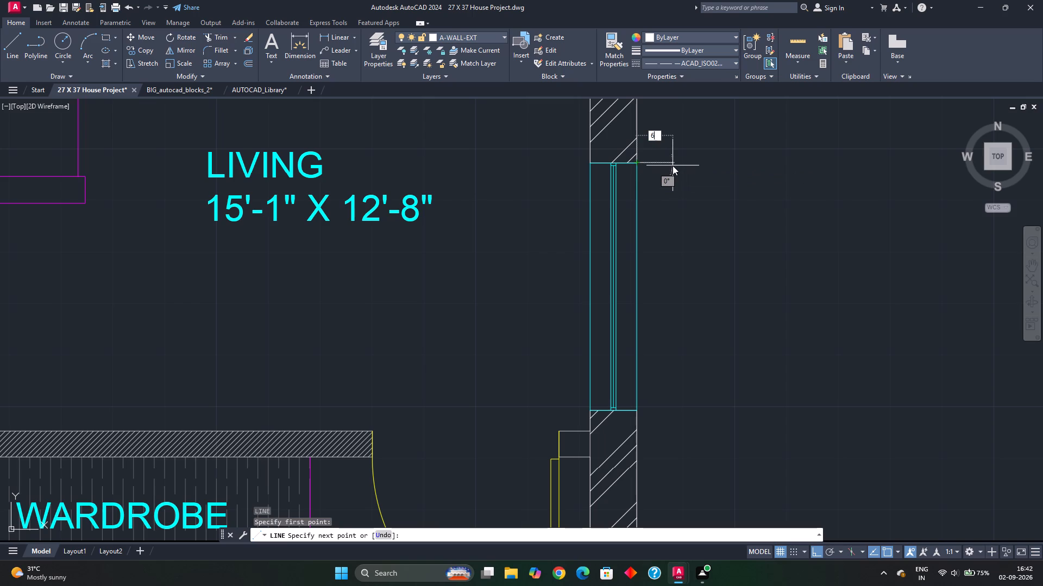
{"action": "key", "text": "shift+quotedbl"}
{"action": "key", "text": "Return"}
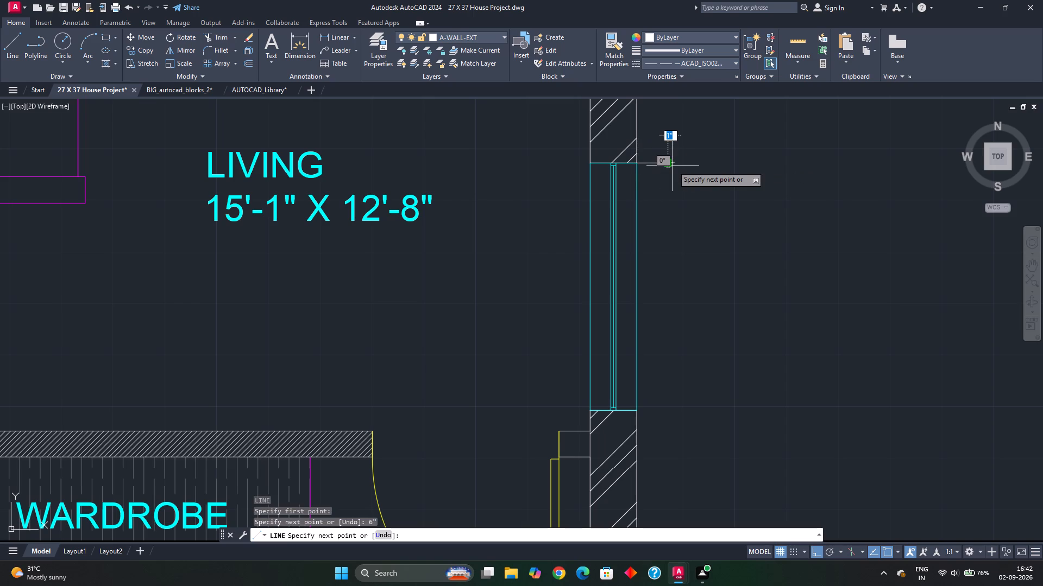
{"action": "left_click", "coordinate": [668, 412]}
{"action": "left_click", "coordinate": [640, 412]}
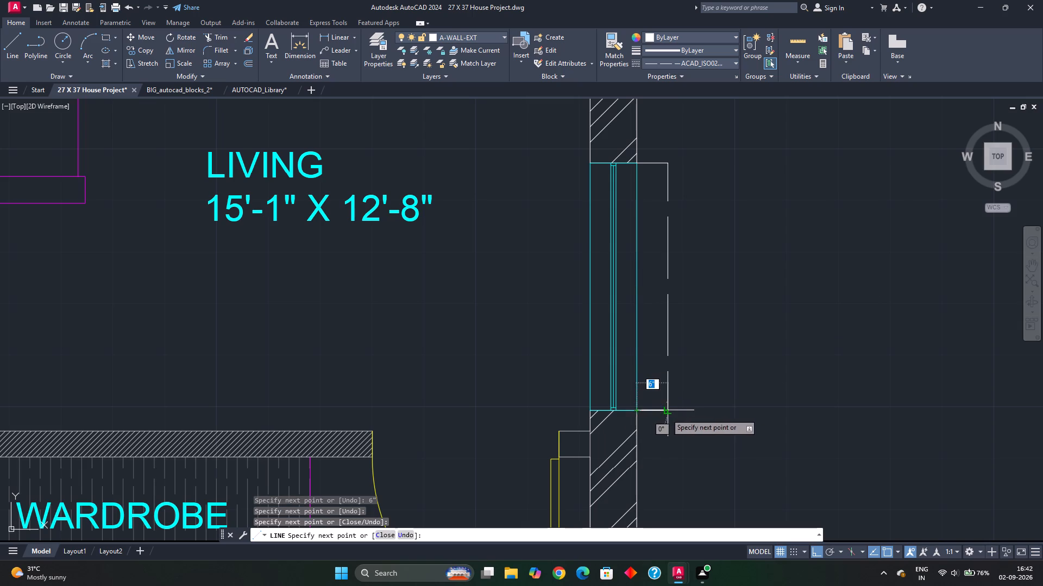
{"action": "key", "text": "Escape"}
{"action": "key", "text": "Escape"}
Offset both side lines of the living room window outline 6" outward, away from the window opening.
{"action": "left_click", "coordinate": [658, 411]}
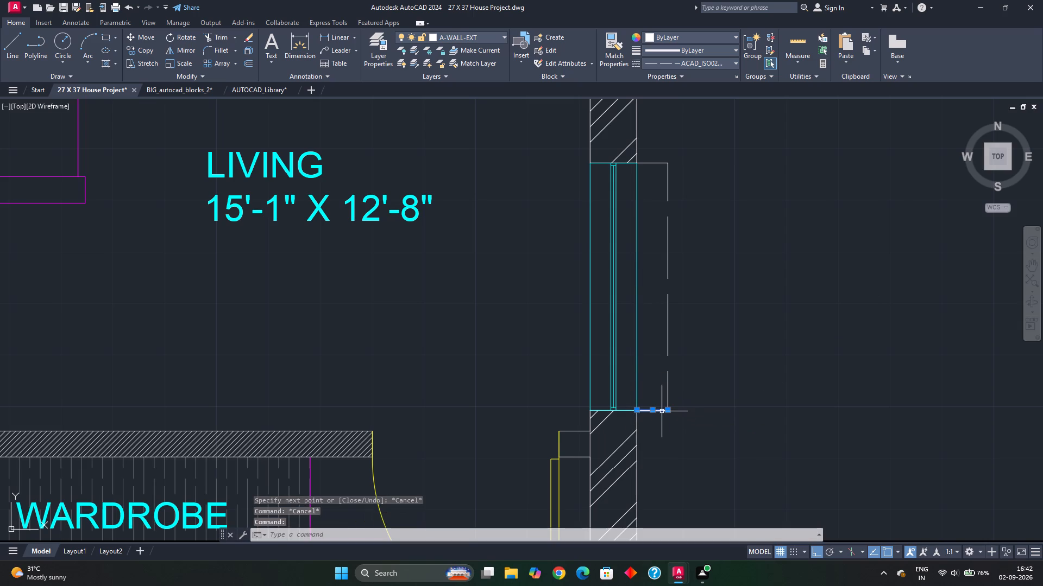
{"action": "key", "text": "o"}
{"action": "key", "text": "Return"}
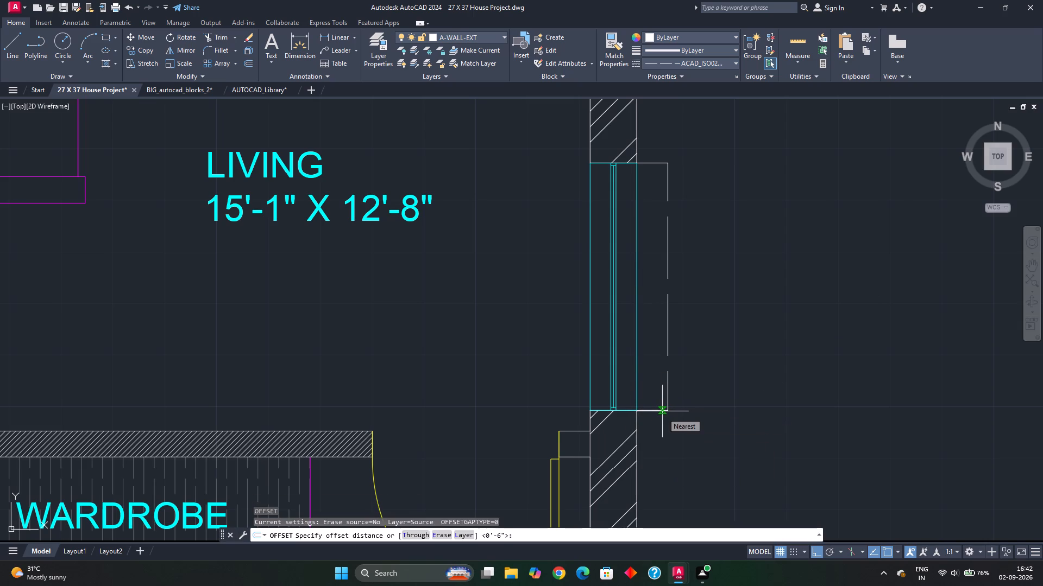
{"action": "key", "text": "Return"}
{"action": "left_click", "coordinate": [664, 431]}
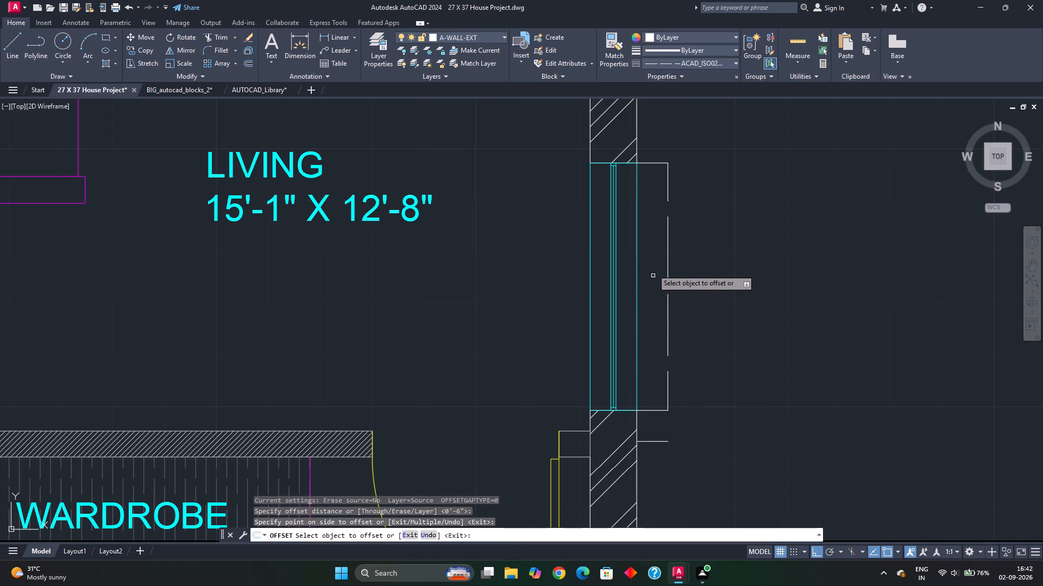
{"action": "left_click", "coordinate": [656, 162]}
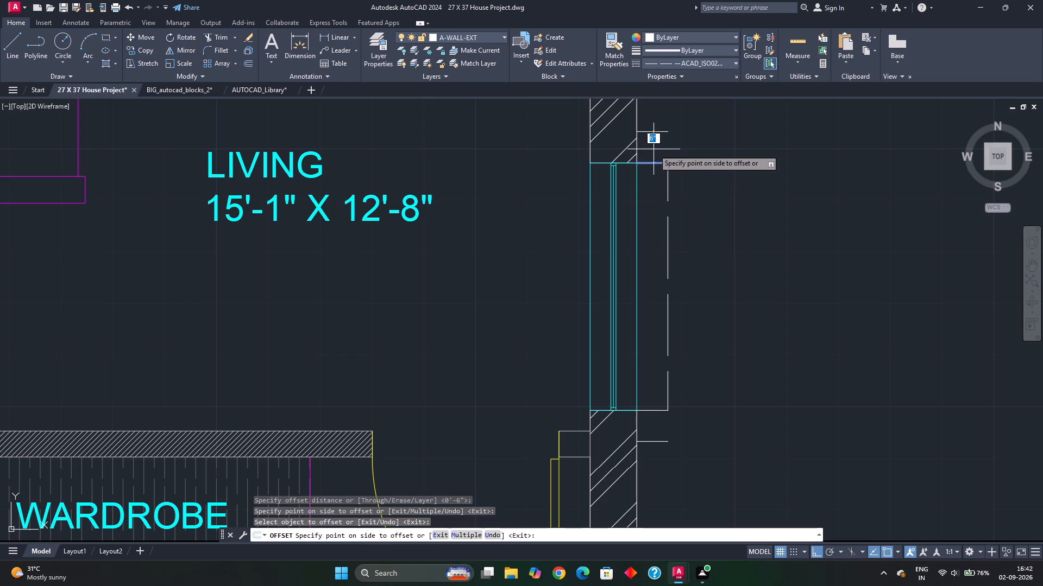
{"action": "left_click", "coordinate": [654, 149]}
{"action": "key", "text": "Escape"}
{"action": "key", "text": "Escape"}
Trim away the two original side lines at the ends of the living room window's outer edge.
{"action": "type", "text": "TR"}
{"action": "key", "text": "space"}
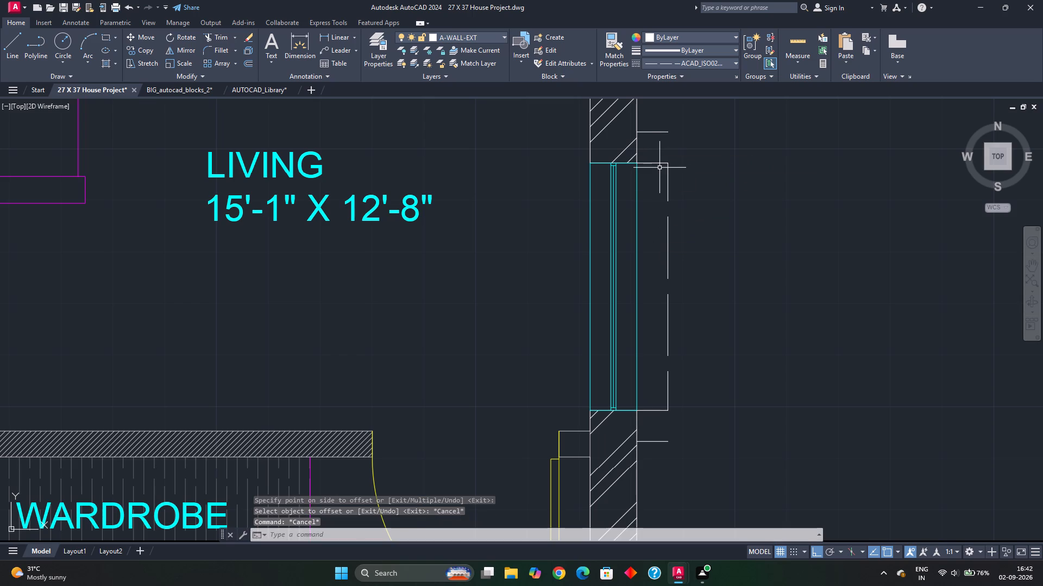
{"action": "left_click", "coordinate": [654, 162]}
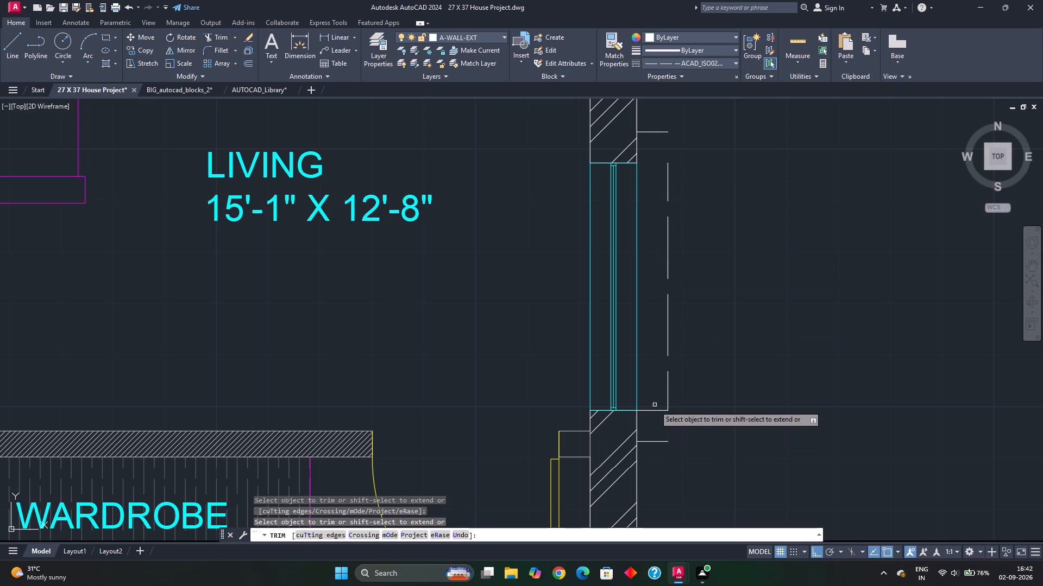
{"action": "left_click", "coordinate": [656, 409]}
{"action": "left_click", "coordinate": [652, 423]}
{"action": "key", "text": "Escape"}
{"action": "key", "text": "Escape"}
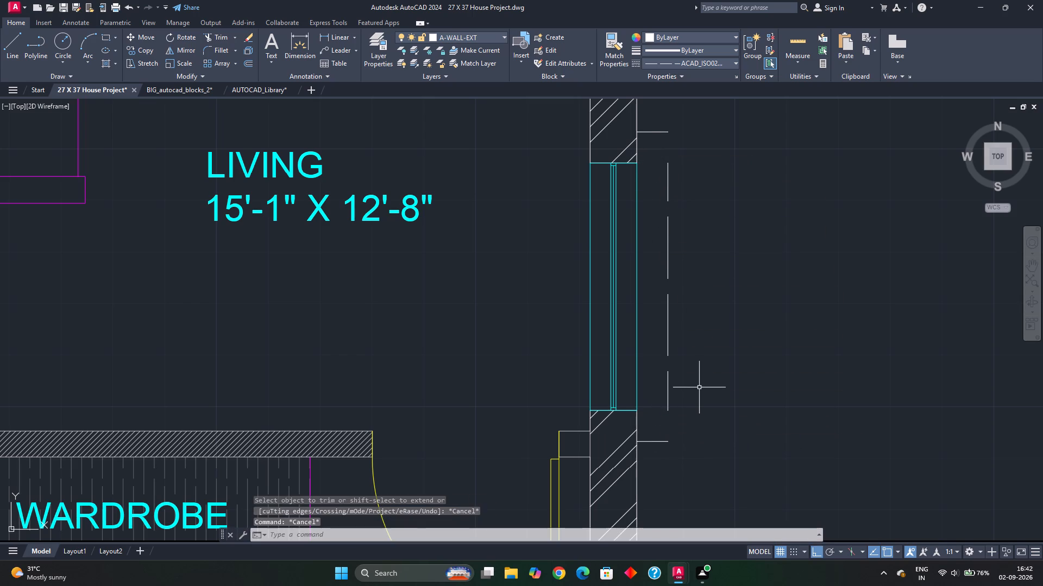
Fillet both offset side lines to the dashed line outside the living room window with radius 0, using the Multiple option.
{"action": "type", "text": "F"}
{"action": "key", "text": "space"}
{"action": "type", "text": "R"}
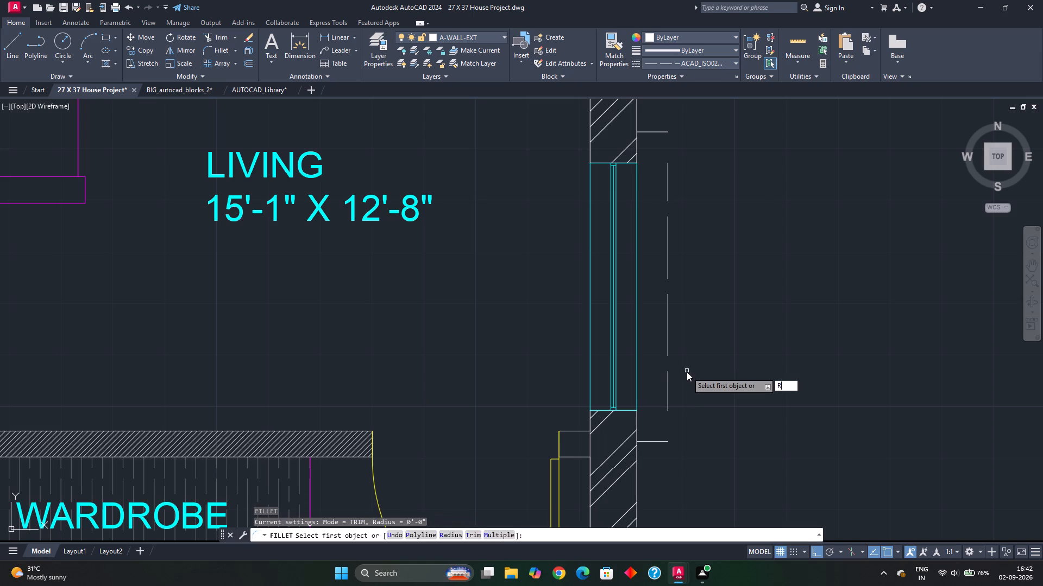
{"action": "key", "text": "space"}
{"action": "key", "text": "space"}
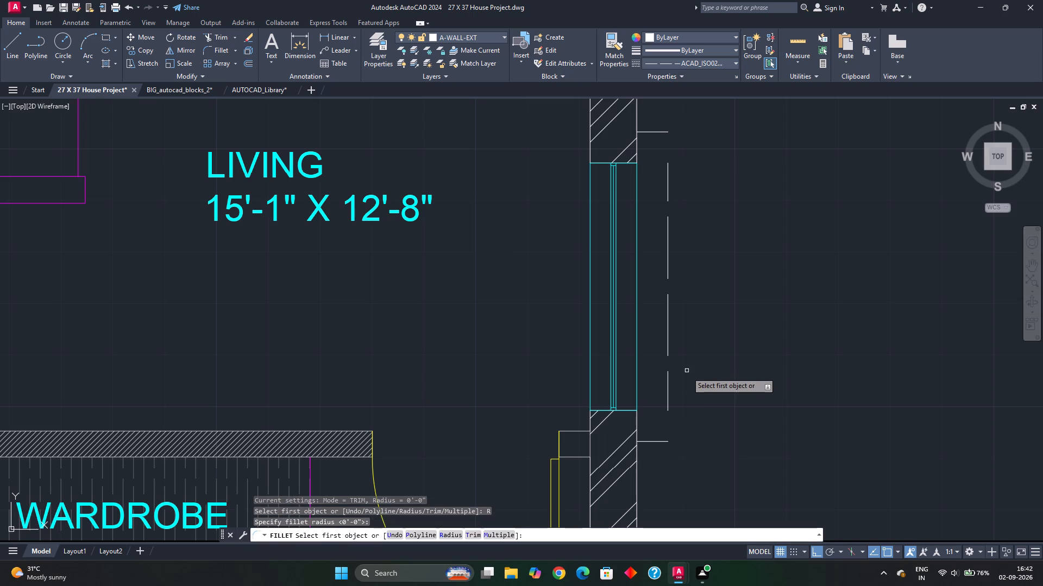
{"action": "type", "text": "M"}
{"action": "key", "text": "space"}
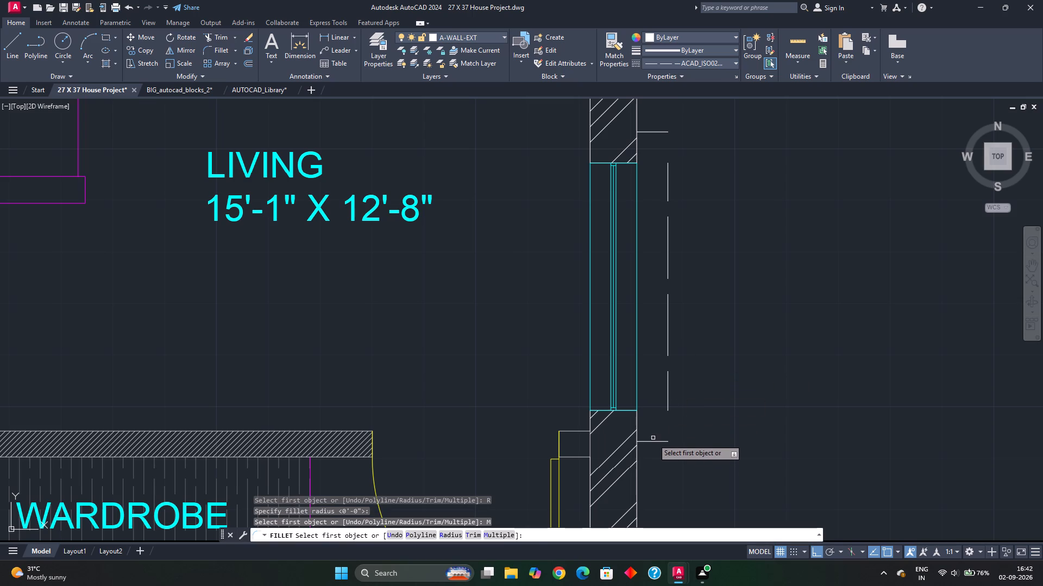
{"action": "left_click", "coordinate": [654, 443]}
{"action": "left_click", "coordinate": [668, 406]}
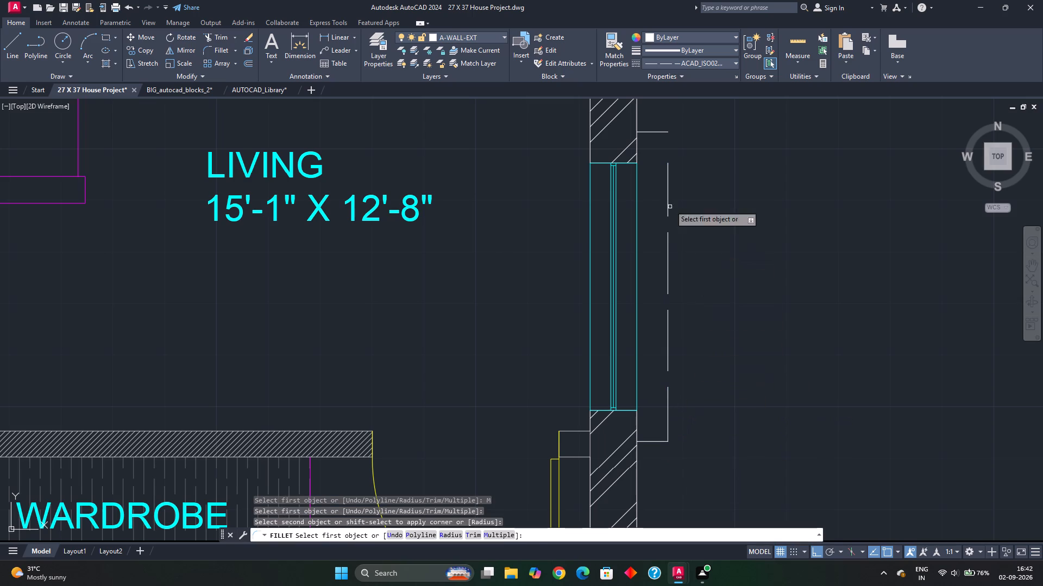
{"action": "left_click", "coordinate": [661, 133]}
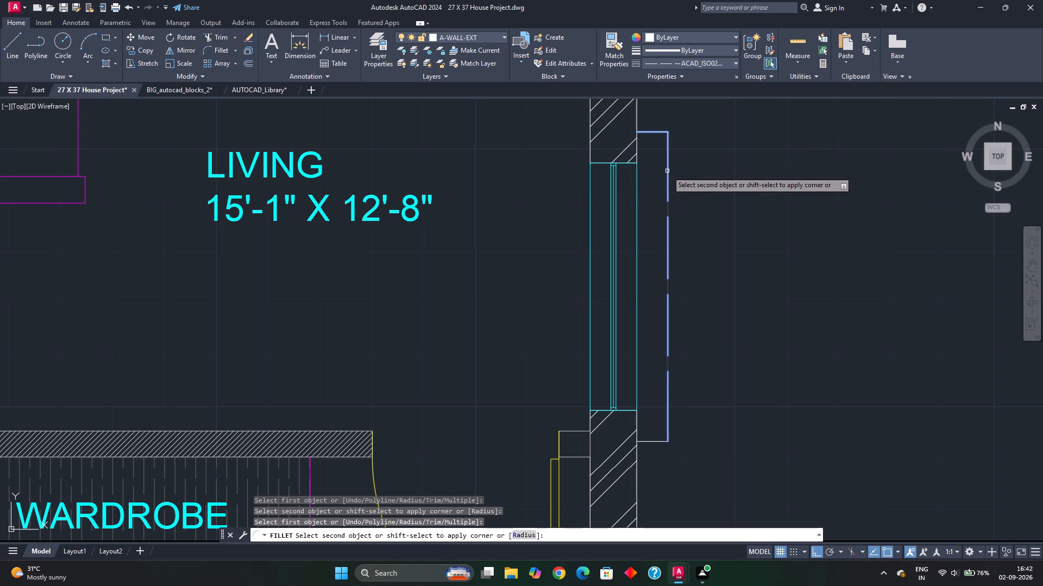
{"action": "left_click", "coordinate": [667, 171]}
{"action": "scroll", "coordinate": [706, 219], "scroll_direction": "down", "scroll_amount": 2}
{"action": "key", "text": "Escape"}
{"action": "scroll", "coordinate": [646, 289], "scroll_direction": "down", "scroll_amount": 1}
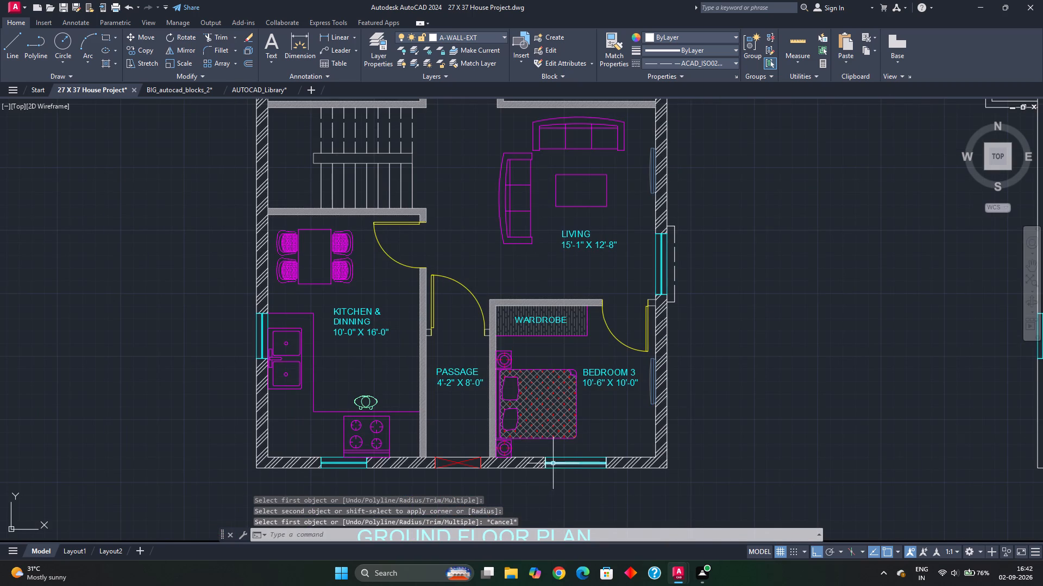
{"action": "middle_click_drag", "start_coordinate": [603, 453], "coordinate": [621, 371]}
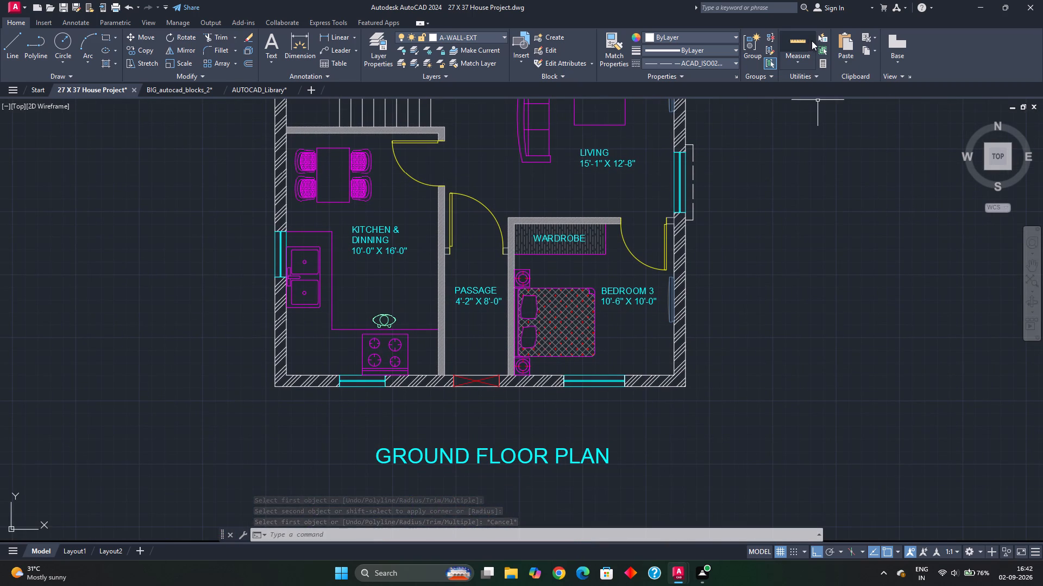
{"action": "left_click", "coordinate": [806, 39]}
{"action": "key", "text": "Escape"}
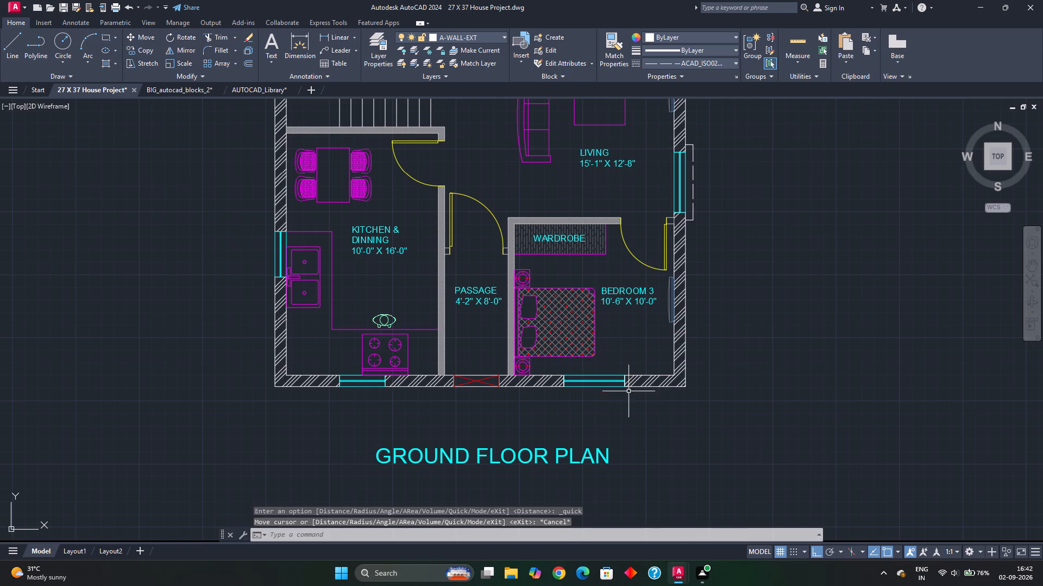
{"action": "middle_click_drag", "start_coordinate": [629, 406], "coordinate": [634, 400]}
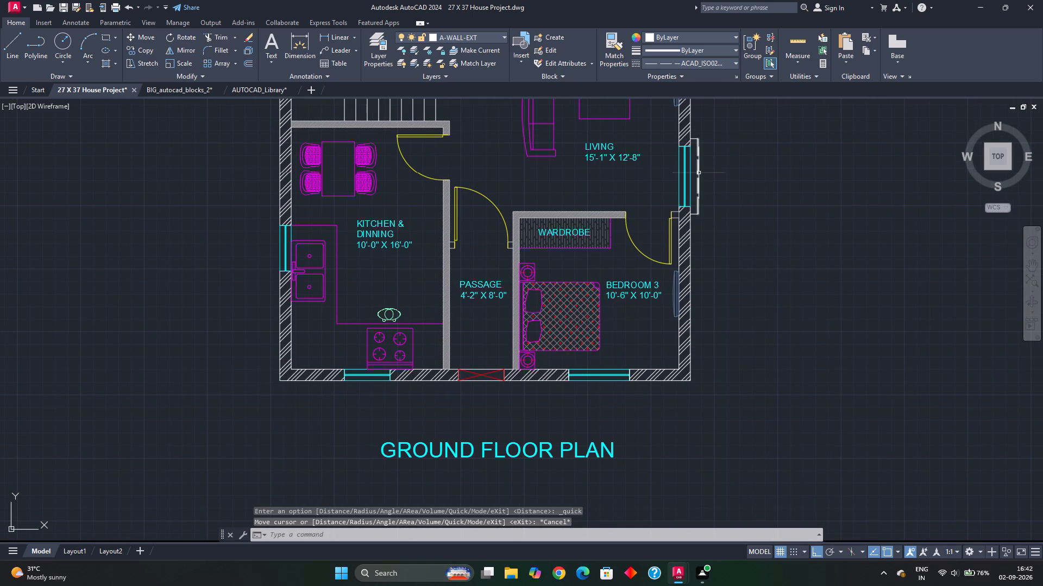
Copy the living room window's three-line projection outline about 17' straight down, to the empty area beside the GROUND FLOOR PLAN title.
{"action": "scroll", "coordinate": [699, 187], "scroll_direction": "up", "scroll_amount": 3}
{"action": "left_click", "coordinate": [686, 245]}
{"action": "left_click", "coordinate": [673, 288]}
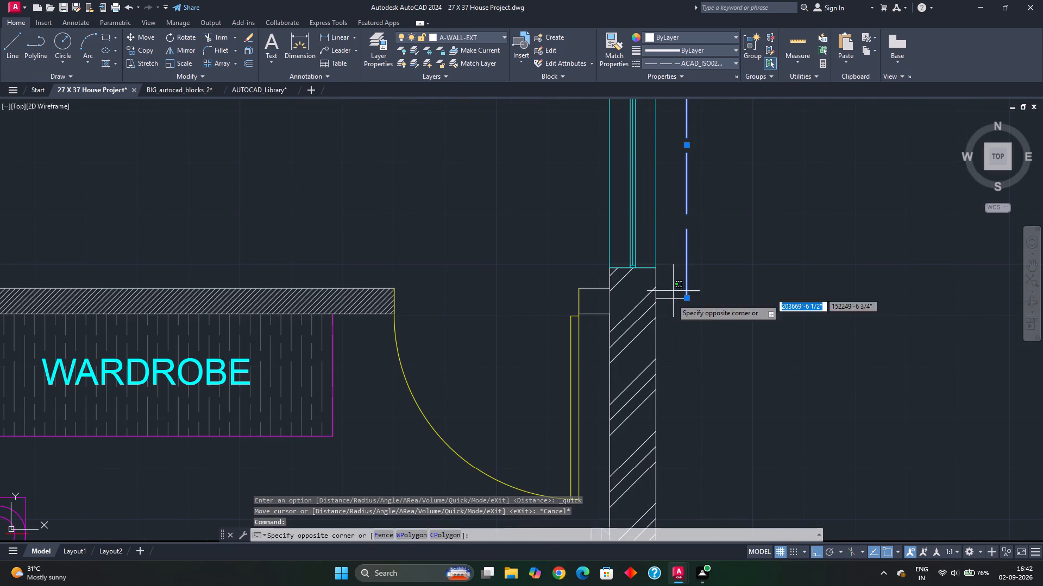
{"action": "left_click", "coordinate": [671, 319]}
{"action": "scroll", "coordinate": [746, 245], "scroll_direction": "down", "scroll_amount": 2}
{"action": "middle_click_drag", "start_coordinate": [745, 239], "coordinate": [740, 306]}
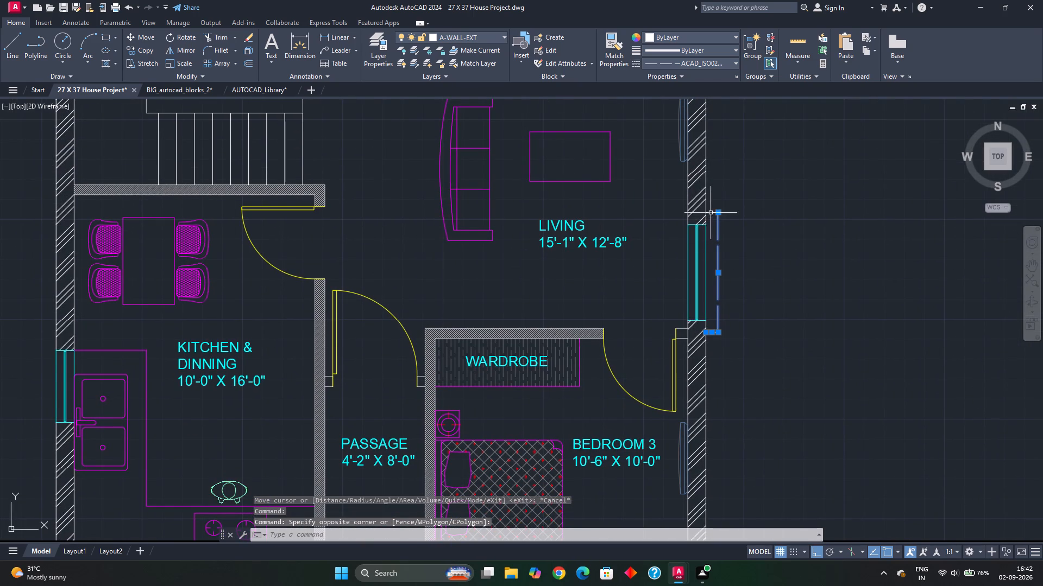
{"action": "left_click", "coordinate": [711, 211]}
{"action": "left_click", "coordinate": [713, 221]}
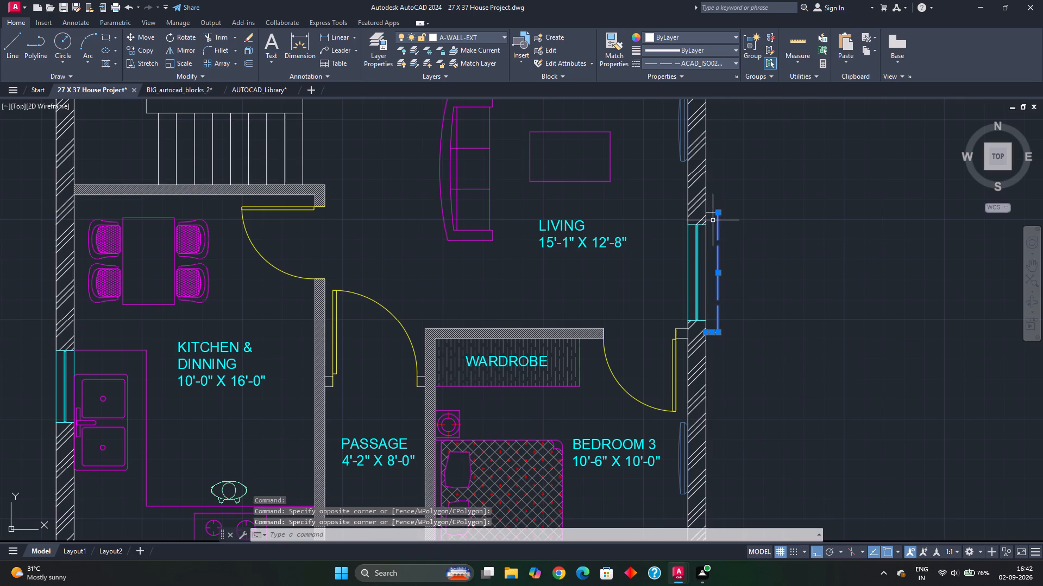
{"action": "scroll", "coordinate": [705, 214], "scroll_direction": "up", "scroll_amount": 2}
{"action": "left_click", "coordinate": [714, 213]}
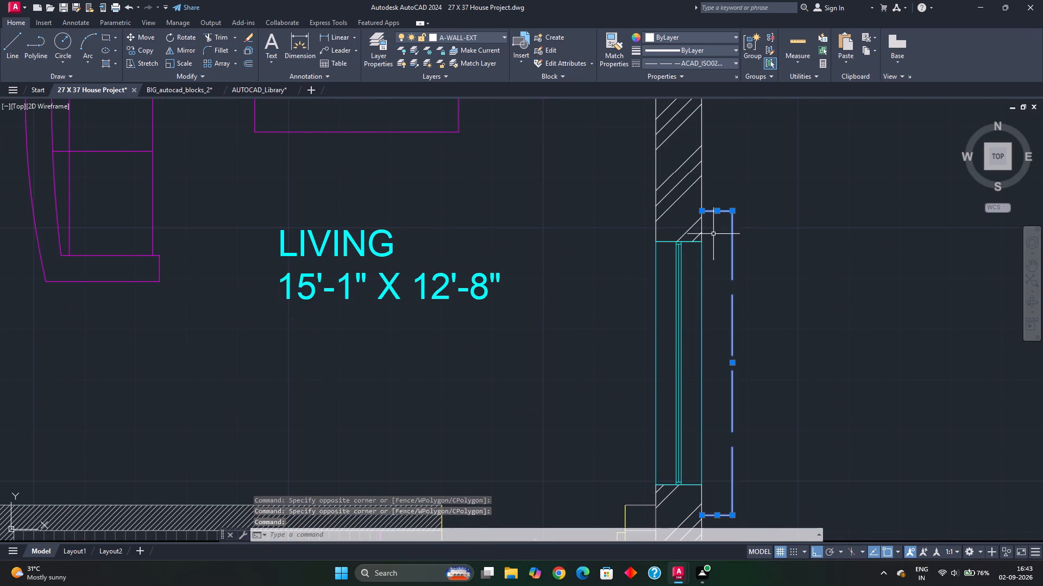
{"action": "middle_click_drag", "start_coordinate": [726, 335], "coordinate": [726, 328]}
{"action": "scroll", "coordinate": [726, 334], "scroll_direction": "down", "scroll_amount": 1}
{"action": "middle_click_drag", "start_coordinate": [726, 337], "coordinate": [709, 277]}
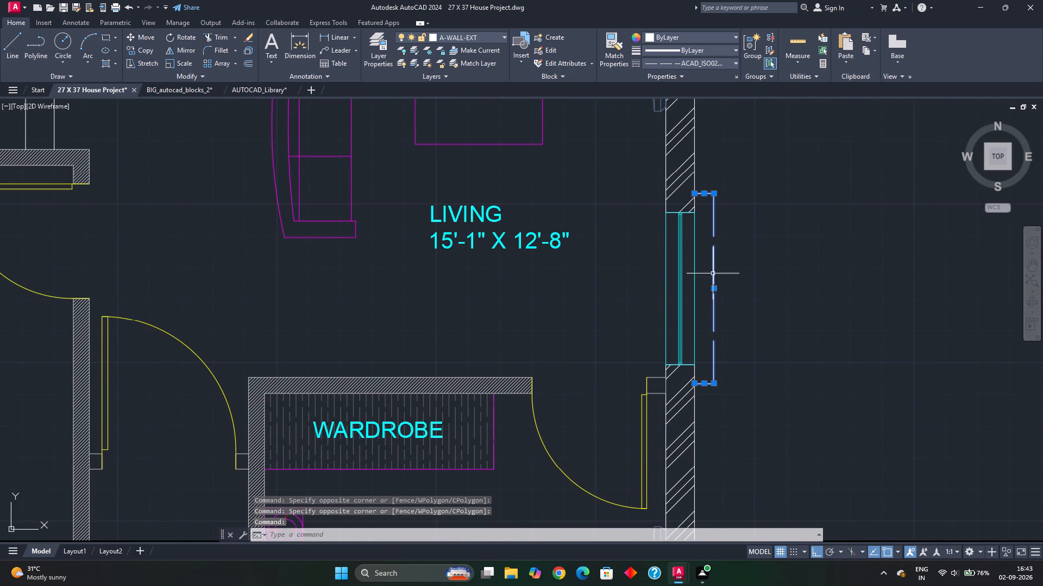
{"action": "key", "text": "c"}
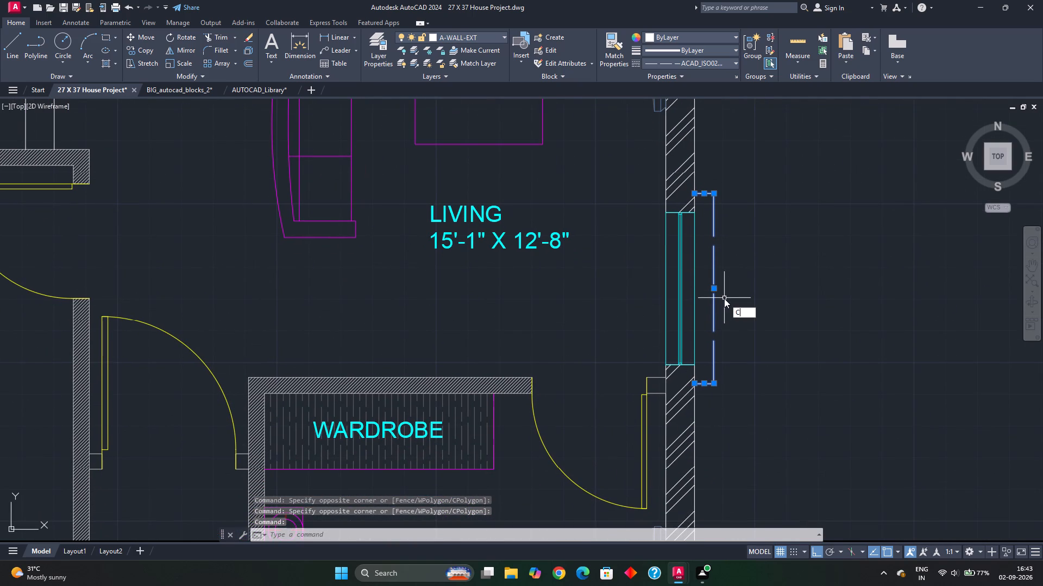
{"action": "key", "text": "o"}
{"action": "key", "text": "Return"}
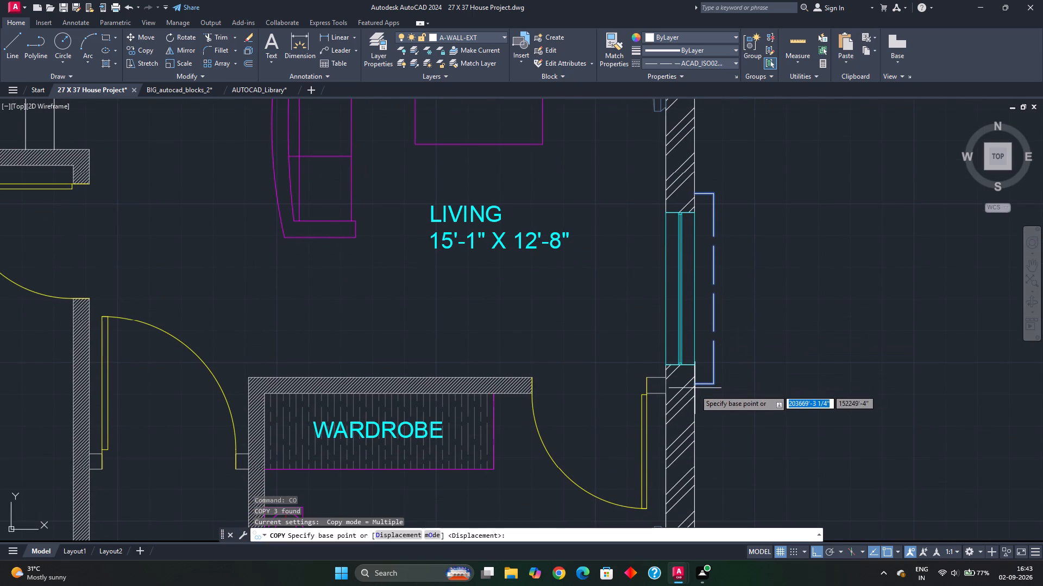
{"action": "left_click", "coordinate": [695, 384]}
{"action": "scroll", "coordinate": [717, 394], "scroll_direction": "down", "scroll_amount": 4}
{"action": "middle_click_drag", "start_coordinate": [736, 412], "coordinate": [760, 328]}
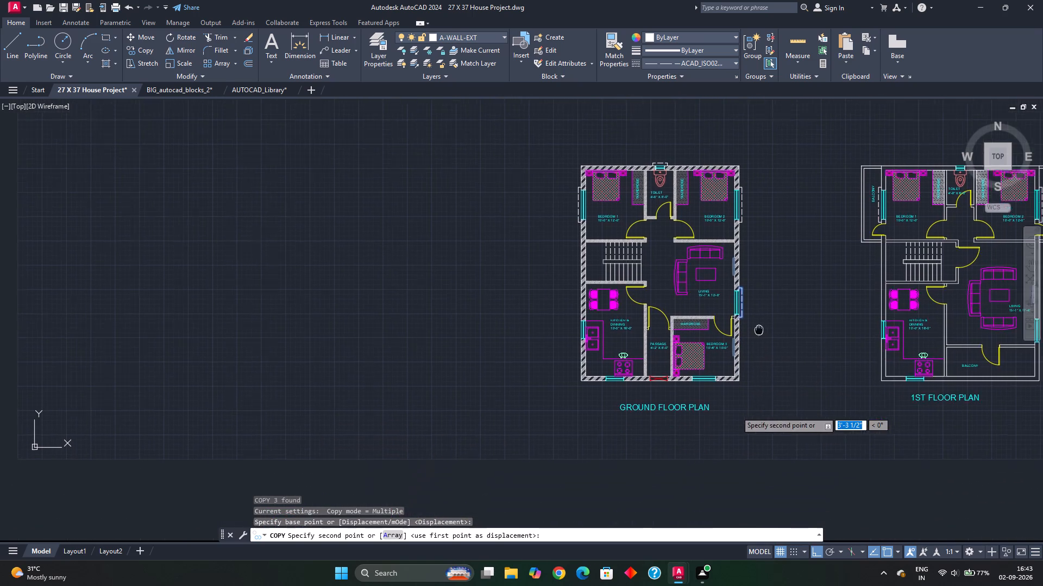
{"action": "middle_click_drag", "start_coordinate": [760, 328], "coordinate": [763, 316]}
{"action": "scroll", "coordinate": [737, 399], "scroll_direction": "up", "scroll_amount": 2}
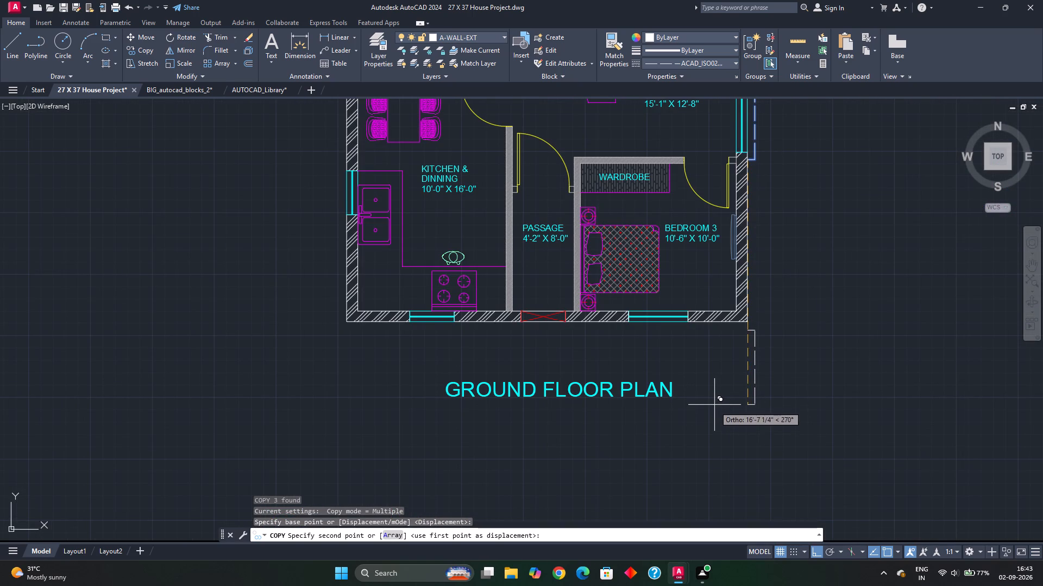
{"action": "left_click", "coordinate": [716, 417]}
{"action": "key", "text": "Escape"}
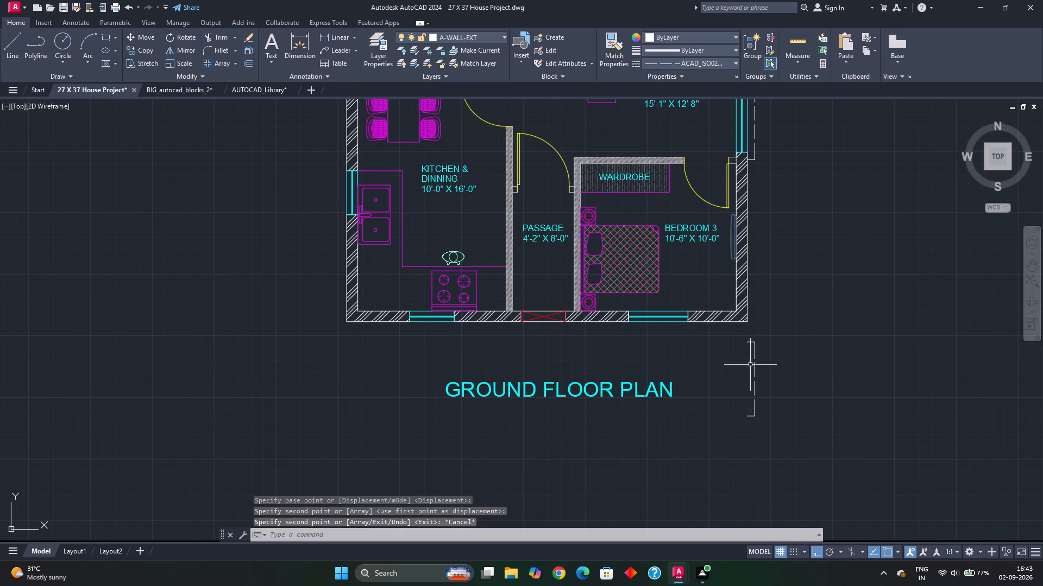
Rotate the copied outline 90° clockwise about the inner end of its lower side line so it opens upward.
{"action": "left_click", "coordinate": [741, 336]}
{"action": "left_click", "coordinate": [769, 425]}
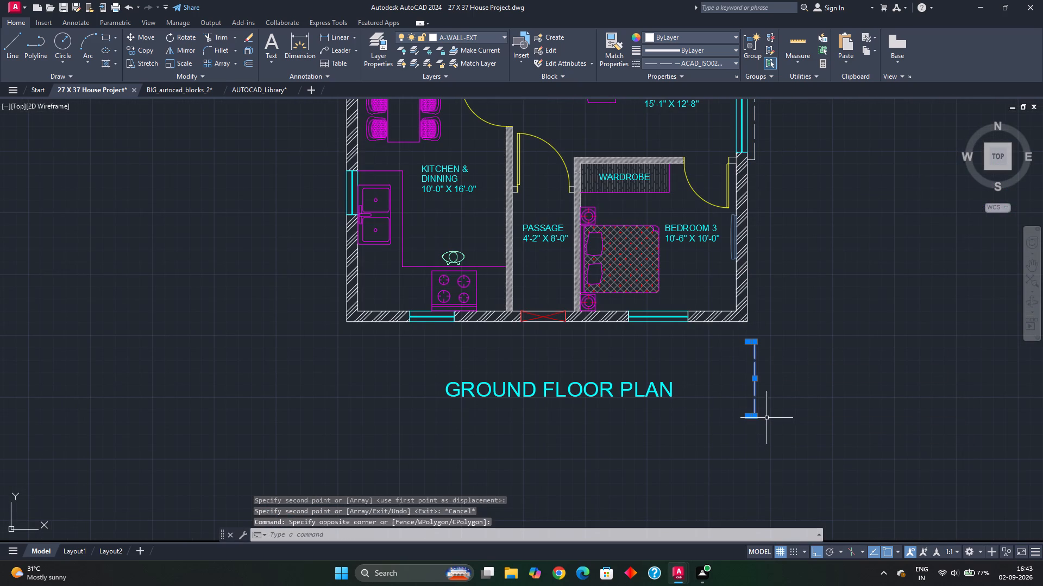
{"action": "key", "text": "r"}
{"action": "key", "text": "o"}
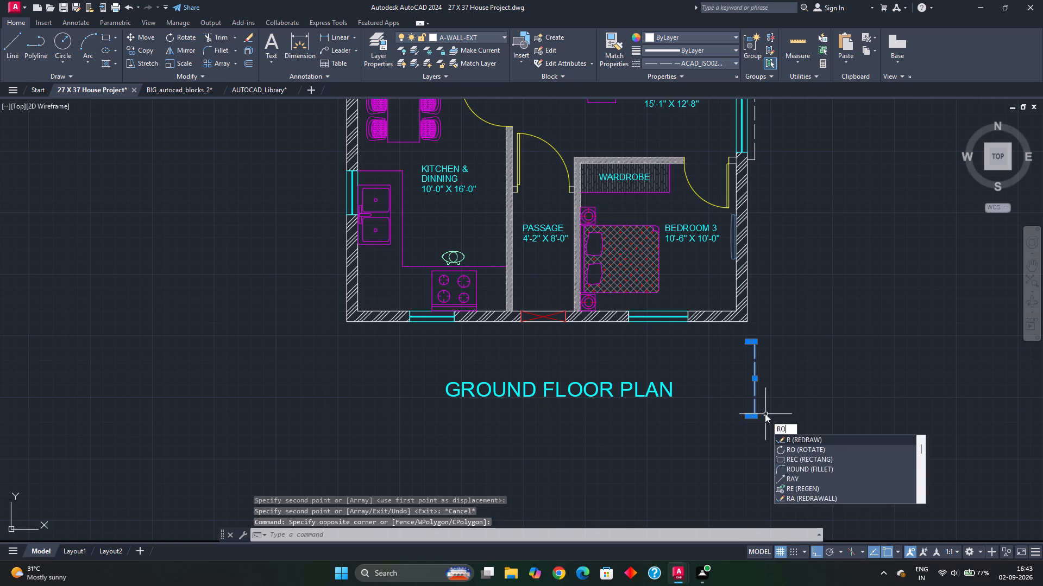
{"action": "key", "text": "Return"}
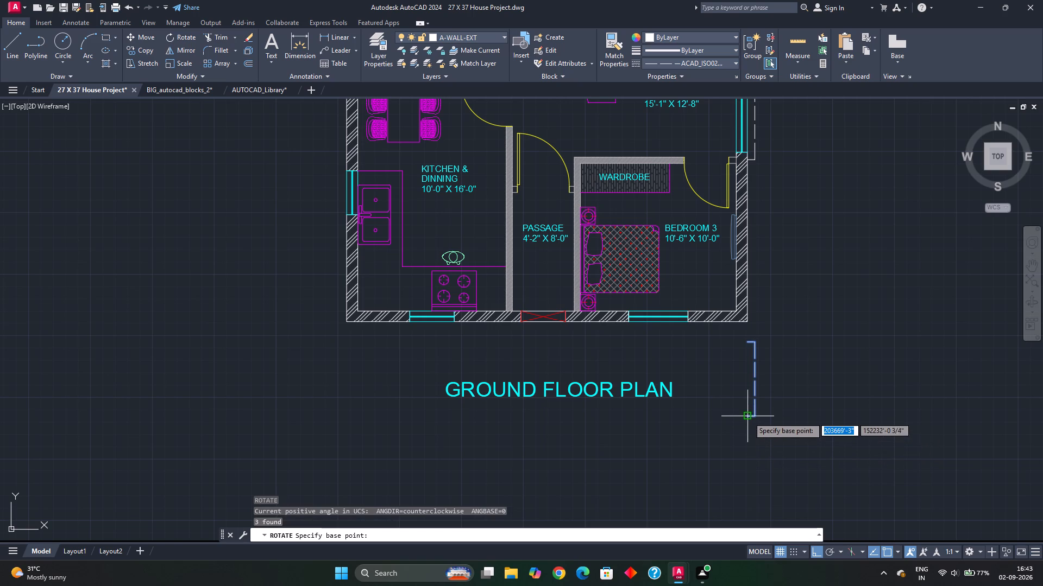
{"action": "left_click", "coordinate": [748, 416]}
{"action": "left_click", "coordinate": [739, 473]}
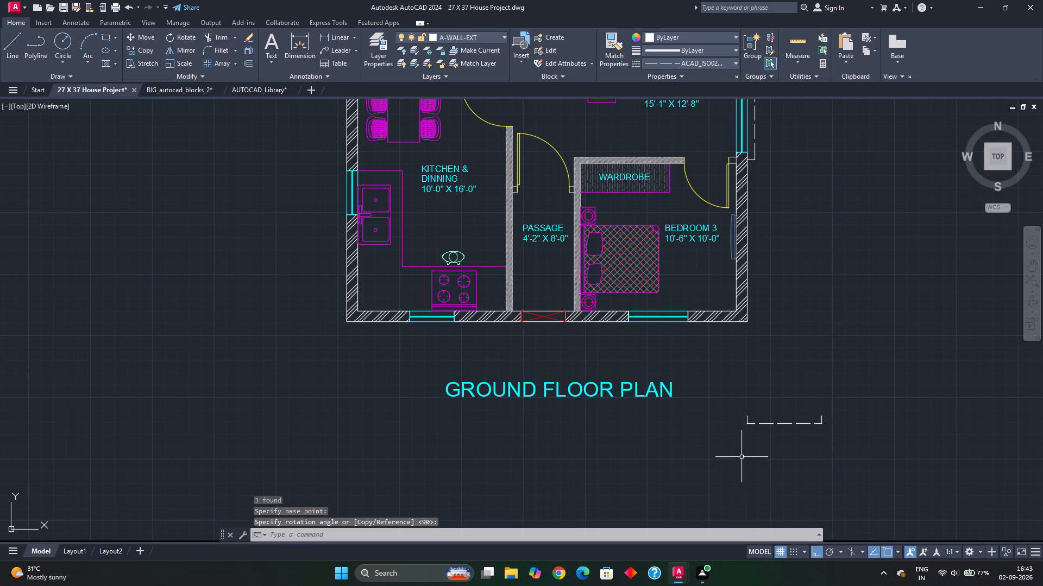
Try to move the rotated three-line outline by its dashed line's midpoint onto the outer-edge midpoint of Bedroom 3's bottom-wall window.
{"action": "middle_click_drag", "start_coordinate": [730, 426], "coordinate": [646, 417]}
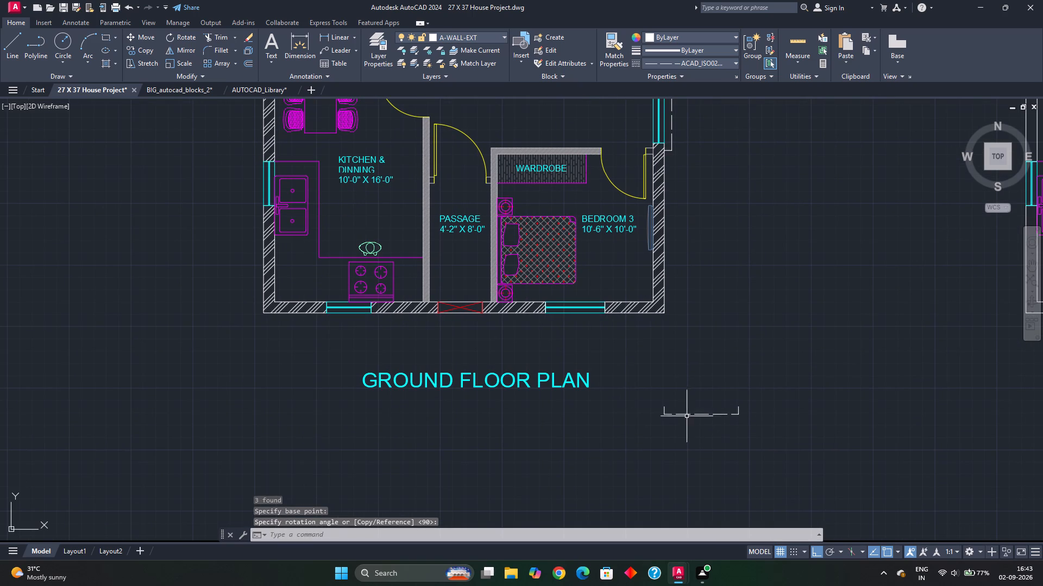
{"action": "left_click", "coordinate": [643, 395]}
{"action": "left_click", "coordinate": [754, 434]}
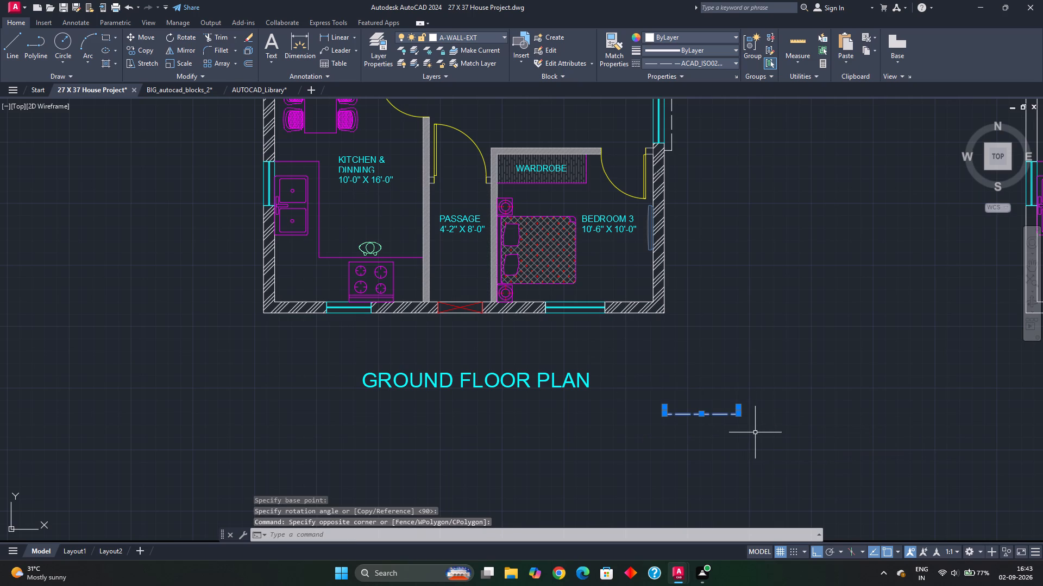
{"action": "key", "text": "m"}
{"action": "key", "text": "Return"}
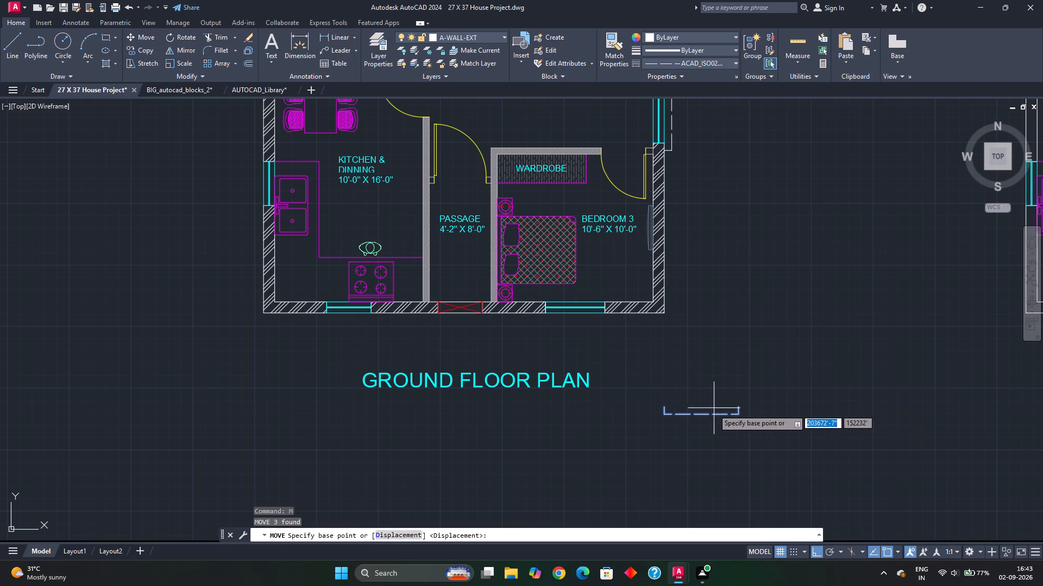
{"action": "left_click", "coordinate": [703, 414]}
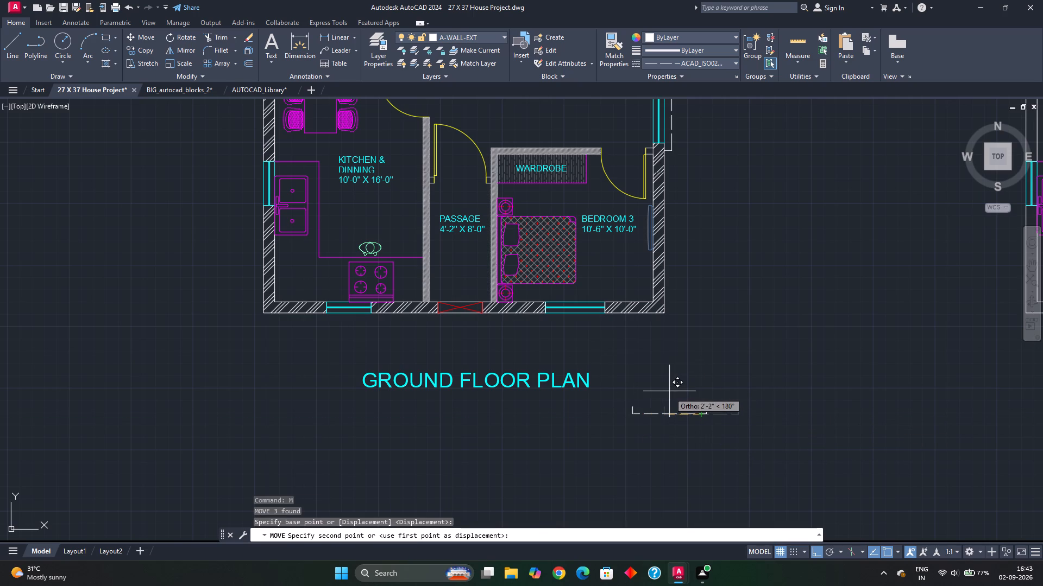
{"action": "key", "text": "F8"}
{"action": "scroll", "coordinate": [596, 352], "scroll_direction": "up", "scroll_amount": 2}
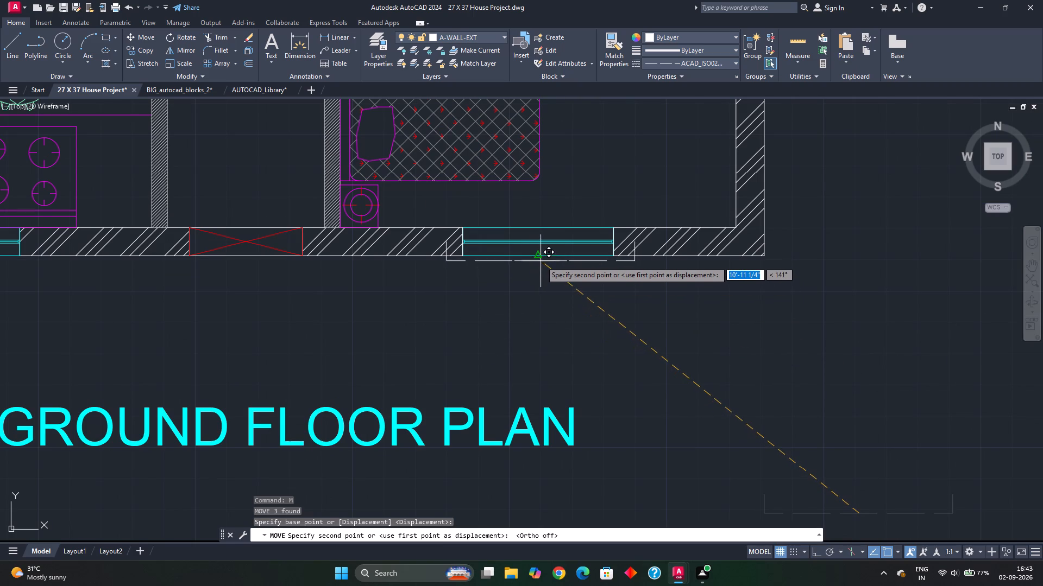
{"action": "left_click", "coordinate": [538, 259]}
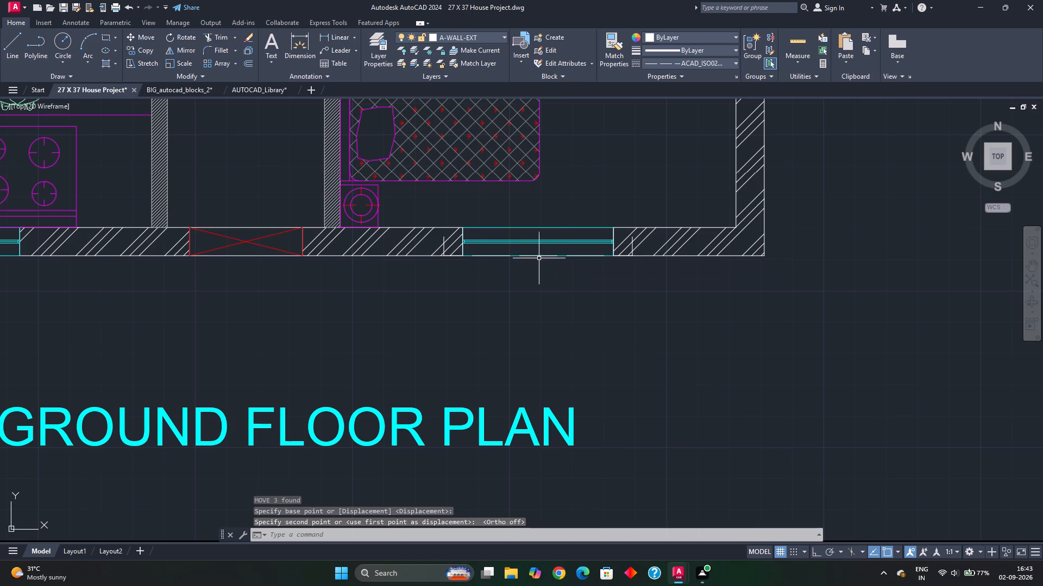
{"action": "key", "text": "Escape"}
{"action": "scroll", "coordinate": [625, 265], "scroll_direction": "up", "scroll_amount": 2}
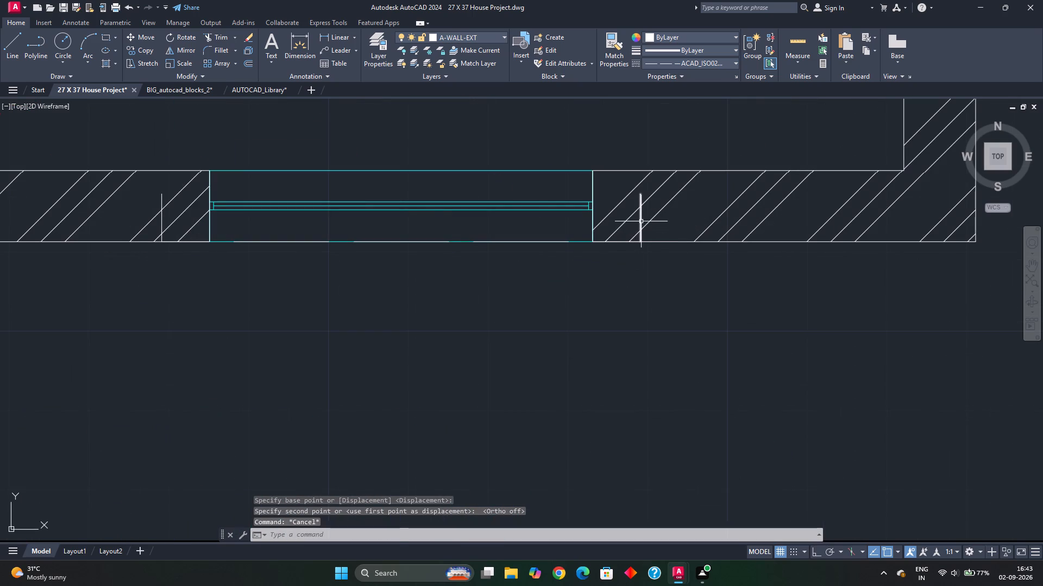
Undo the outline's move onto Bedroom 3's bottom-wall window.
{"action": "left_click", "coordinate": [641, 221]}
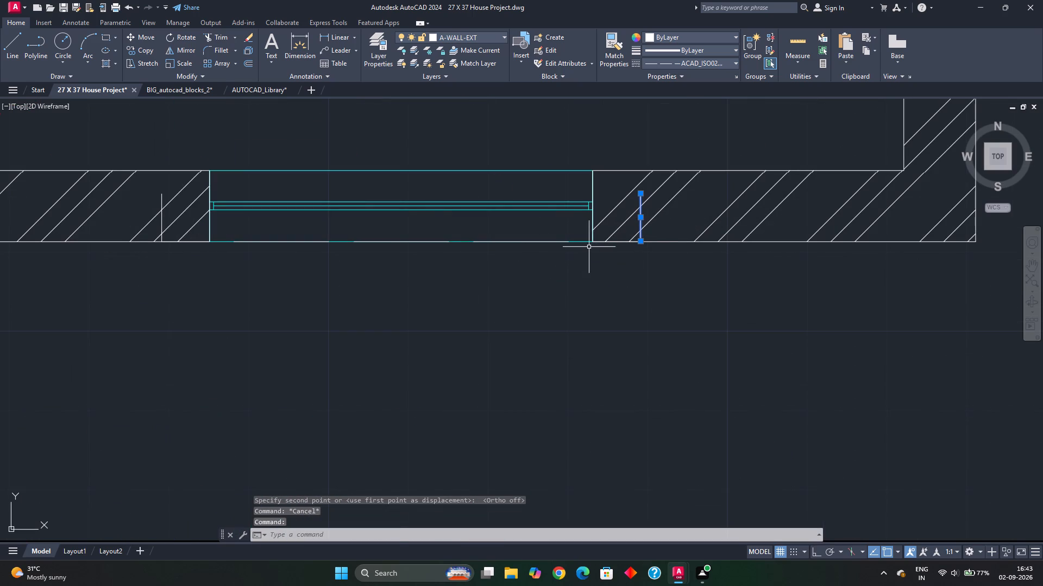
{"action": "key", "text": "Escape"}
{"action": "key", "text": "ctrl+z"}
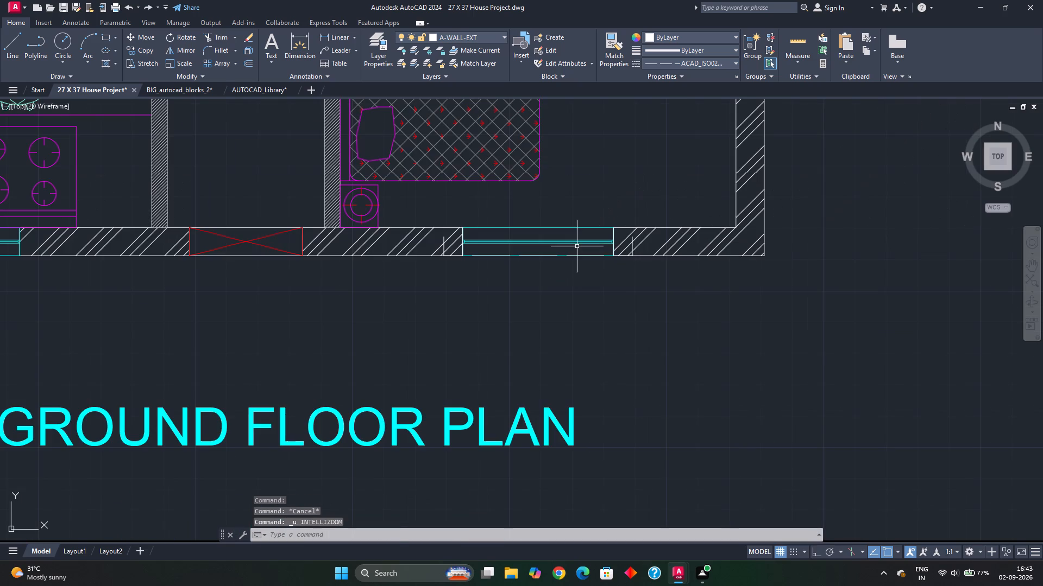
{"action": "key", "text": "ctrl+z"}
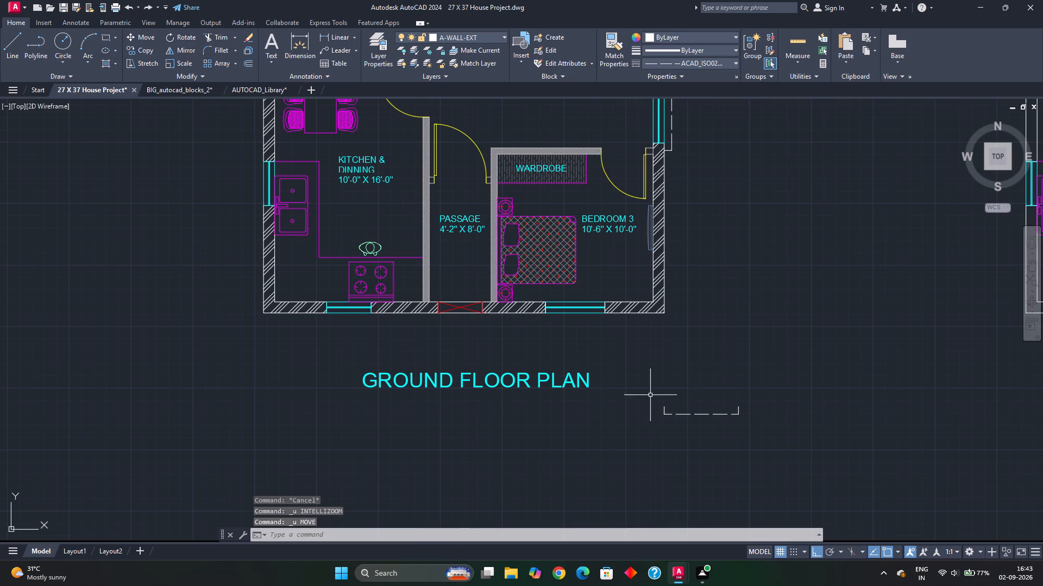
Move the three-line outline, with Ortho off, from its right side line's upper end to just below Bedroom 3's bottom-wall window.
{"action": "left_click", "coordinate": [650, 396]}
{"action": "left_click", "coordinate": [749, 435]}
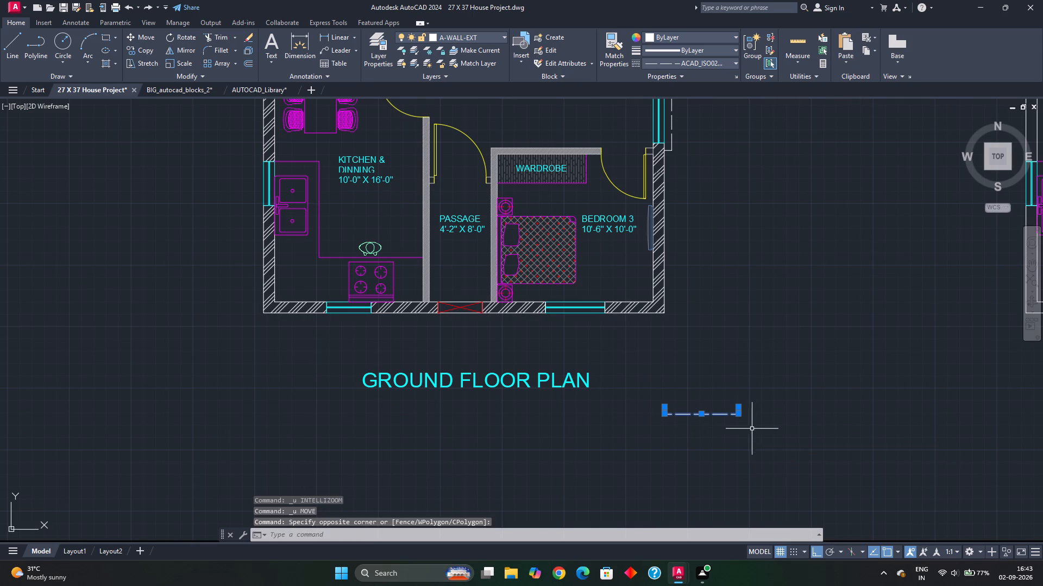
{"action": "key", "text": "m"}
{"action": "key", "text": "Return"}
{"action": "scroll", "coordinate": [739, 397], "scroll_direction": "up", "scroll_amount": 1}
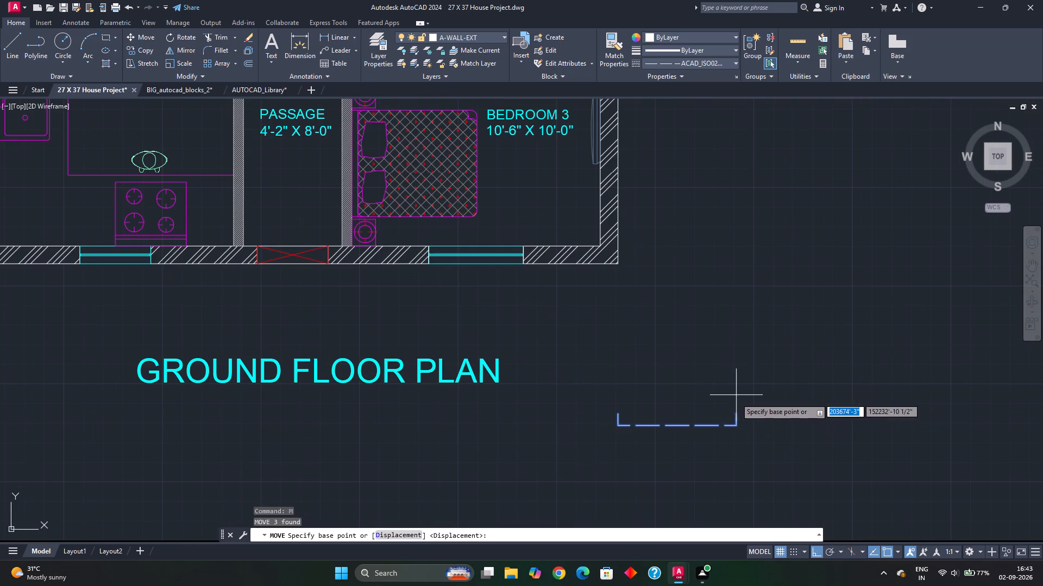
{"action": "left_click", "coordinate": [736, 416]}
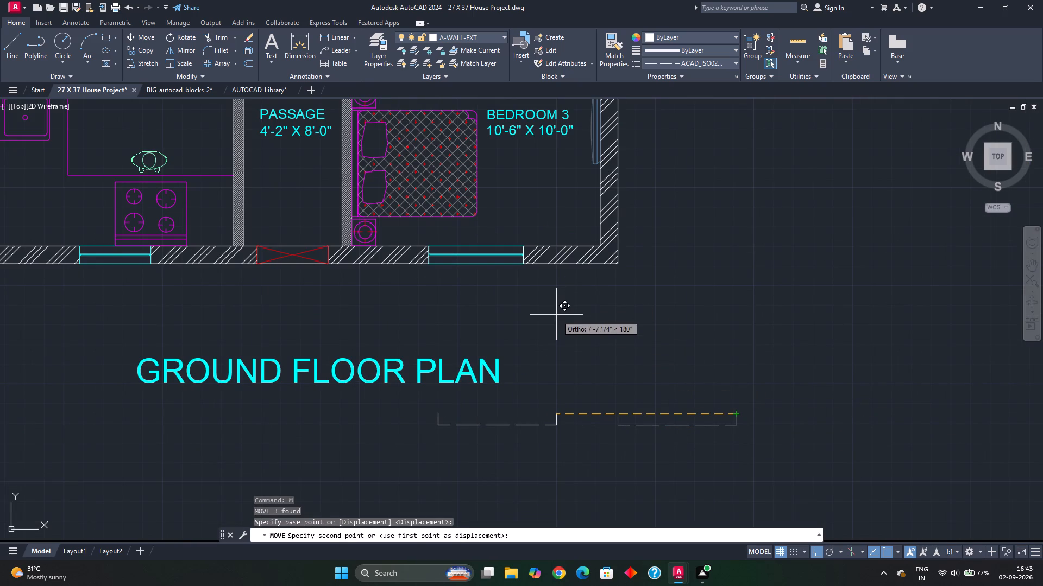
{"action": "key", "text": "F8"}
{"action": "scroll", "coordinate": [538, 302], "scroll_direction": "up", "scroll_amount": 1}
{"action": "middle_click_drag", "start_coordinate": [538, 302], "coordinate": [553, 348]}
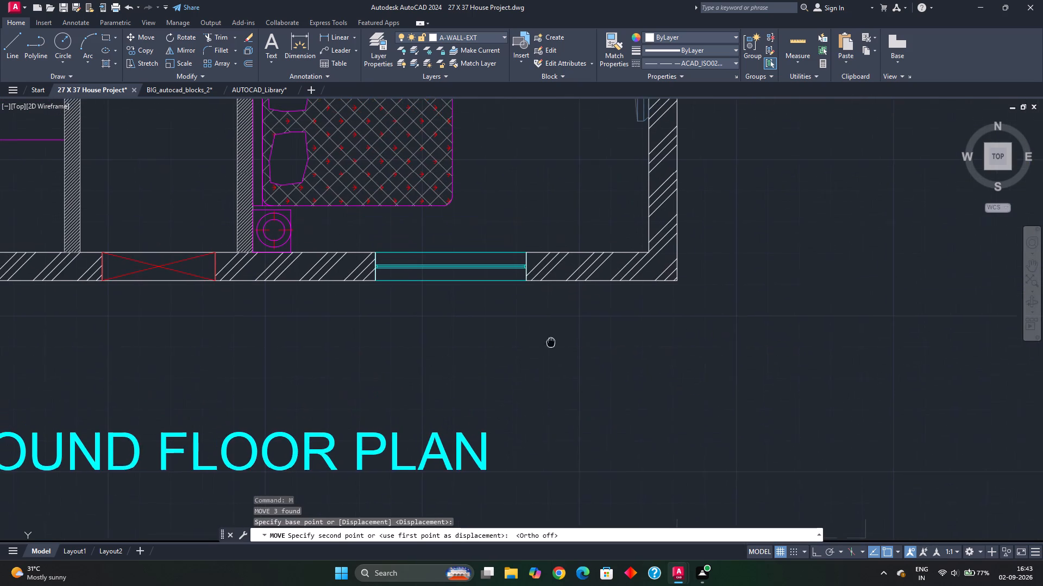
{"action": "middle_click_drag", "start_coordinate": [553, 348], "coordinate": [553, 348]}
{"action": "scroll", "coordinate": [537, 321], "scroll_direction": "up", "scroll_amount": 2}
{"action": "middle_click_drag", "start_coordinate": [551, 335], "coordinate": [569, 350]}
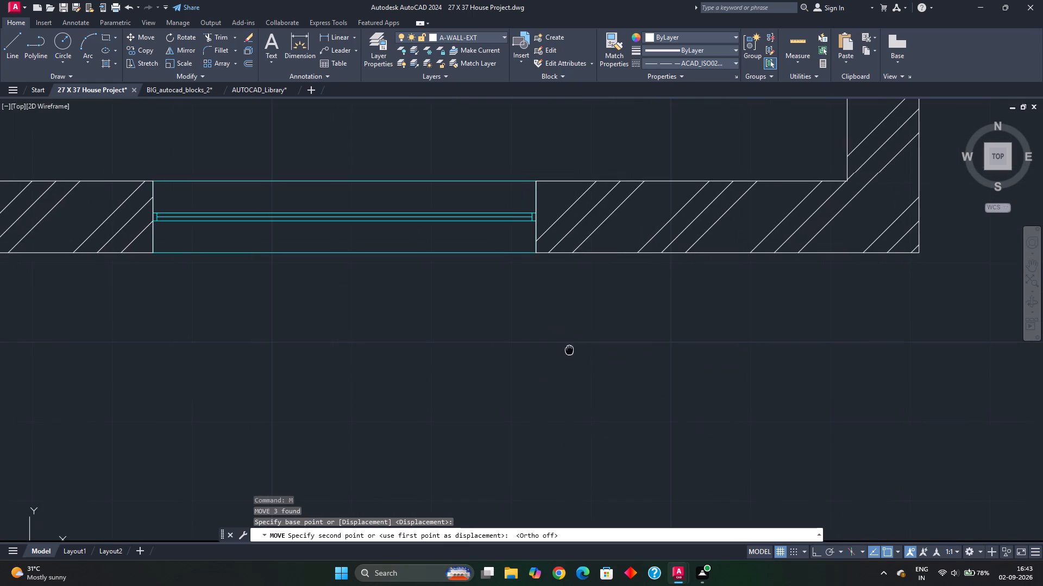
{"action": "left_click", "coordinate": [577, 294]}
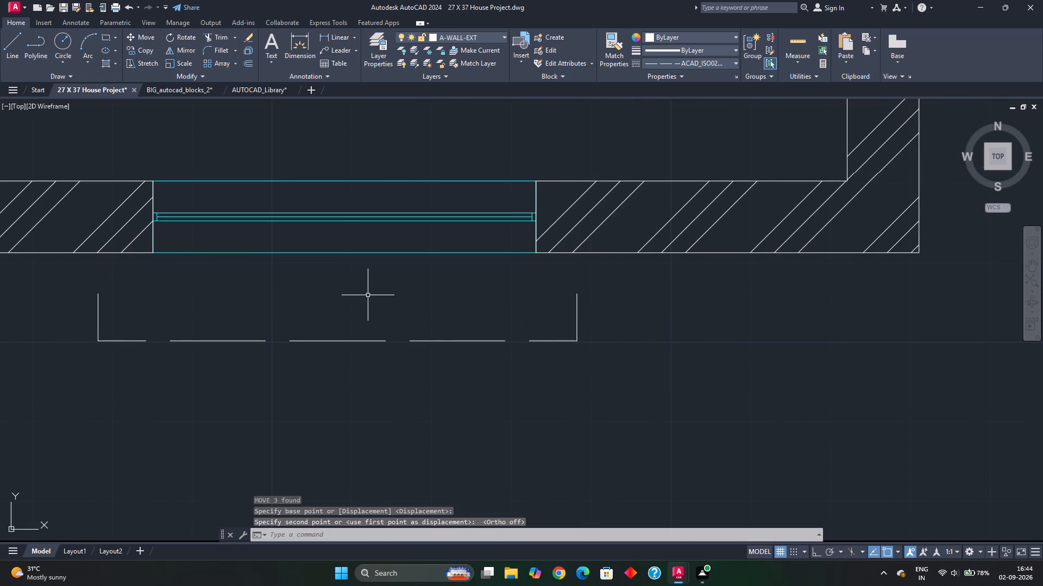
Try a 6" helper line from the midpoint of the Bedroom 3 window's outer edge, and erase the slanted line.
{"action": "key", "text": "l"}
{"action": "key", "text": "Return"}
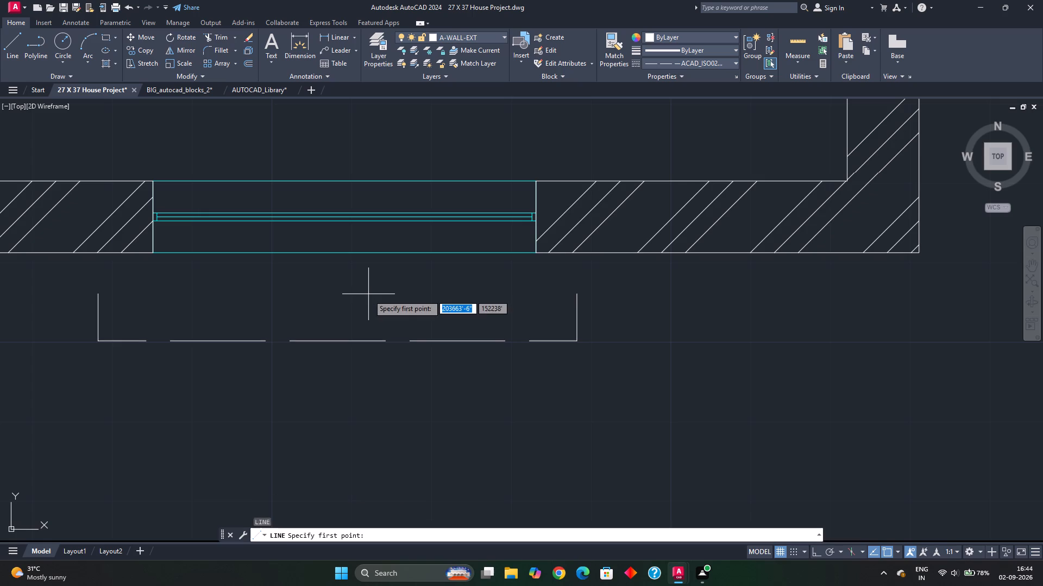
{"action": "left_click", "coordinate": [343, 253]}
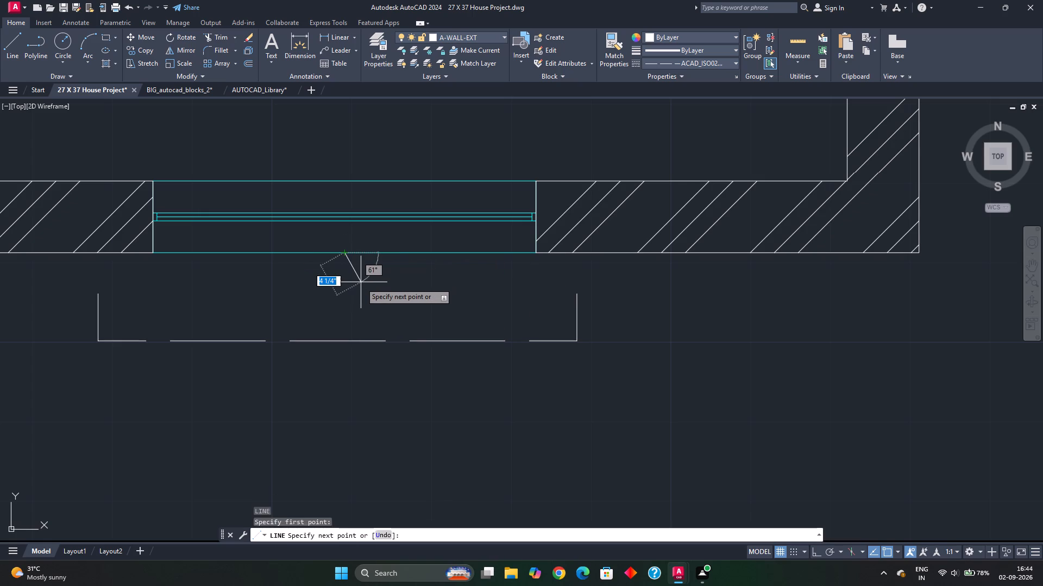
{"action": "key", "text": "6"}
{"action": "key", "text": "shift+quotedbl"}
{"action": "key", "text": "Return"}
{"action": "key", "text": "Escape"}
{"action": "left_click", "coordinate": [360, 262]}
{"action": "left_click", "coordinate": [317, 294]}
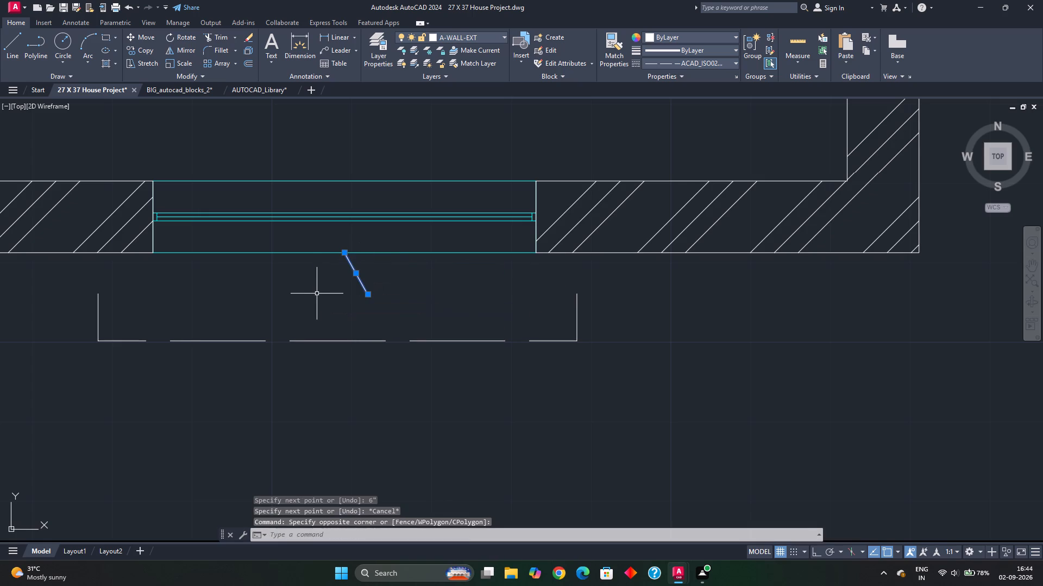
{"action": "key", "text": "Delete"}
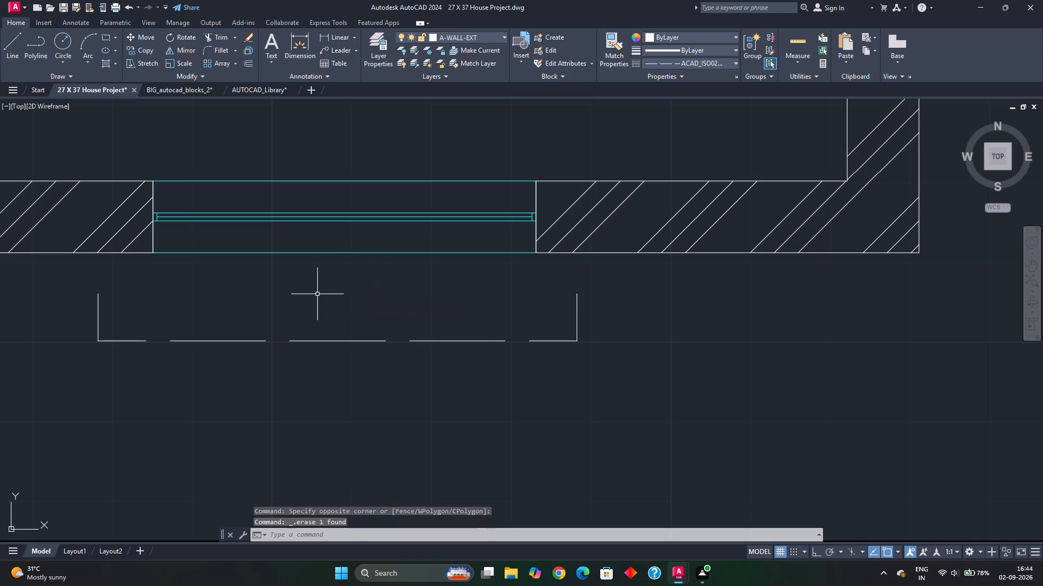
Draw a 6" vertical helper line straight down from the midpoint of the Bedroom 3 window's outer edge.
{"action": "key", "text": "l"}
{"action": "key", "text": "Return"}
{"action": "left_click", "coordinate": [347, 253]}
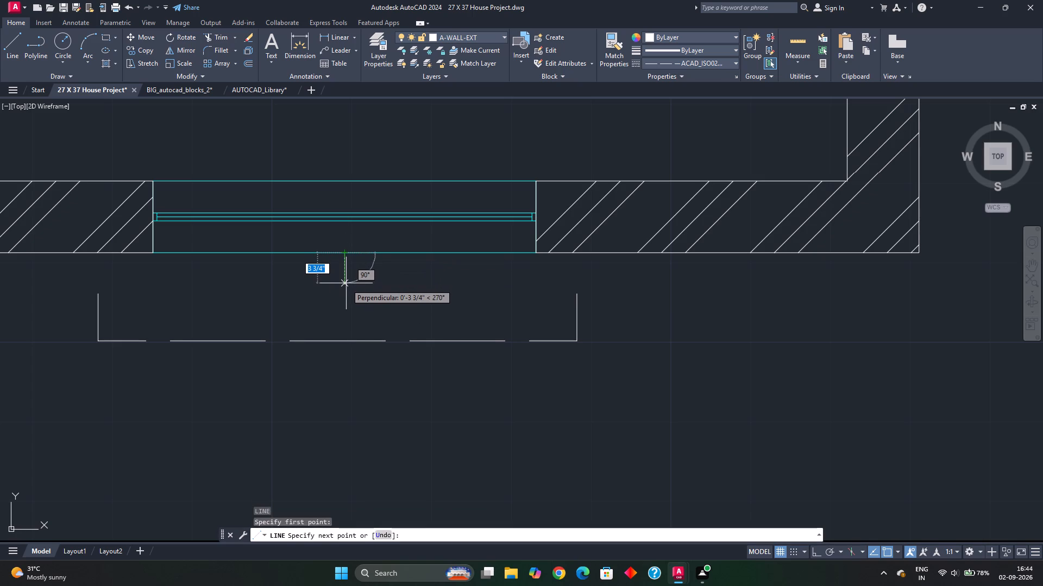
{"action": "key", "text": "6"}
{"action": "key", "text": "shift+quotedbl"}
{"action": "key", "text": "Return"}
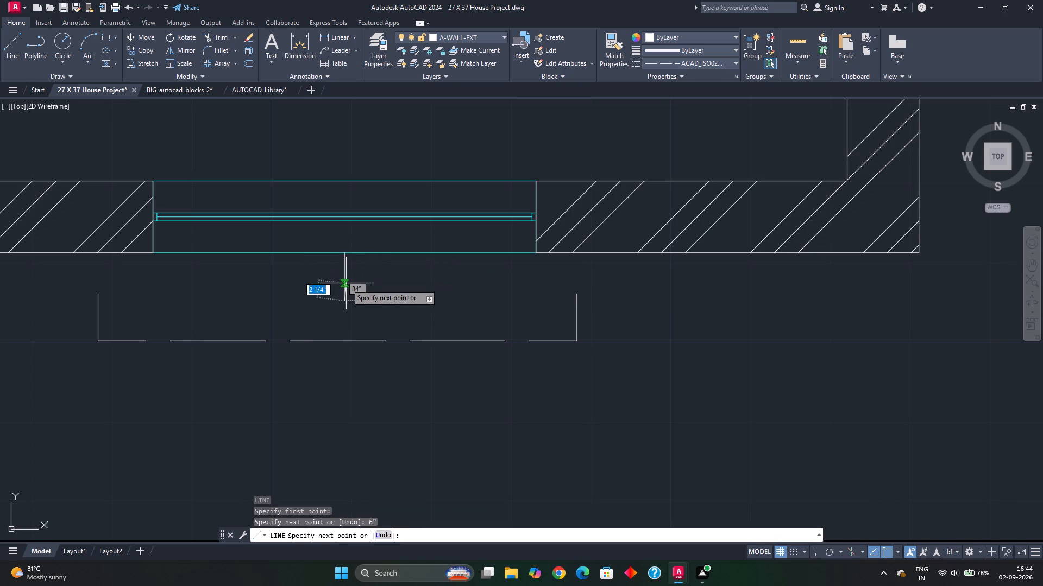
{"action": "key", "text": "Escape"}
{"action": "key", "text": "Escape"}
Move the three-line outline by its dashed line's midpoint to the lower end of the 6" helper line.
{"action": "left_click", "coordinate": [338, 349]}
{"action": "left_click_drag", "start_coordinate": [356, 326], "coordinate": [341, 352]}
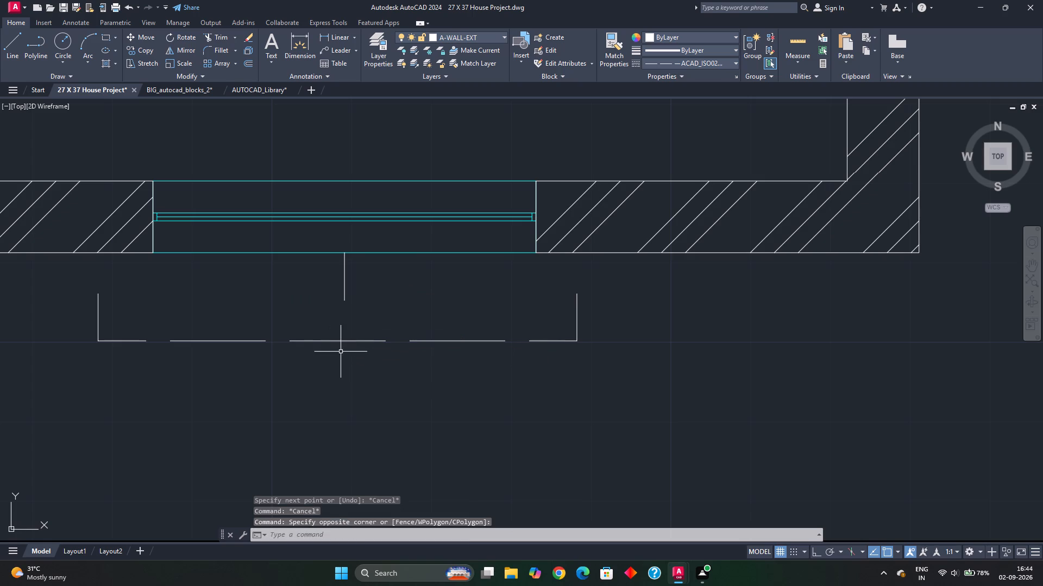
{"action": "left_click_drag", "start_coordinate": [374, 319], "coordinate": [294, 379]}
{"action": "left_click_drag", "start_coordinate": [590, 315], "coordinate": [512, 319]}
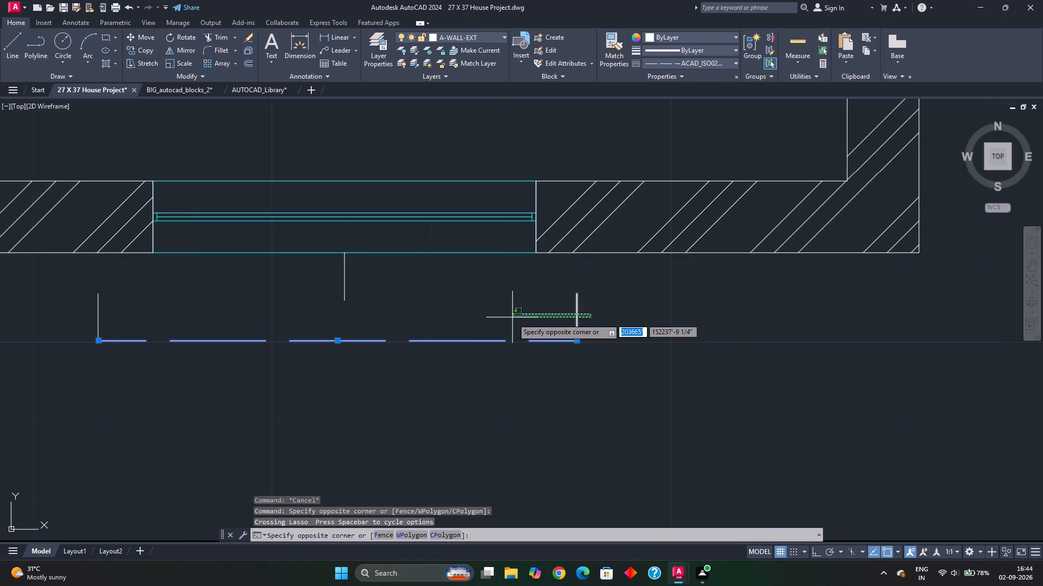
{"action": "left_click", "coordinate": [67, 315]}
{"action": "key", "text": "m"}
{"action": "key", "text": "Return"}
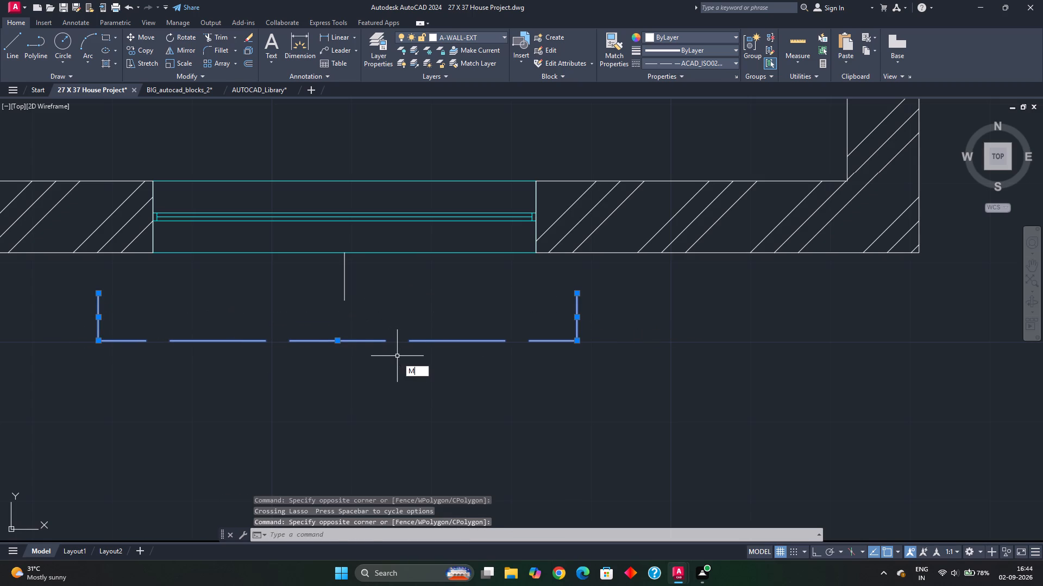
{"action": "left_click", "coordinate": [336, 342]}
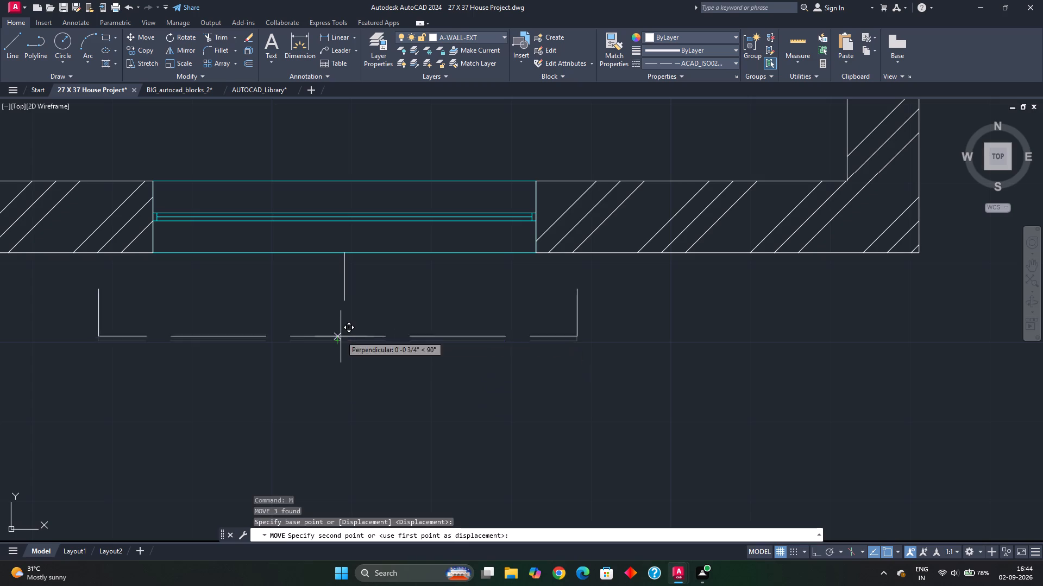
{"action": "left_click", "coordinate": [345, 302]}
Erase the vertical helper line below the Bedroom 3 window.
{"action": "left_click", "coordinate": [355, 283]}
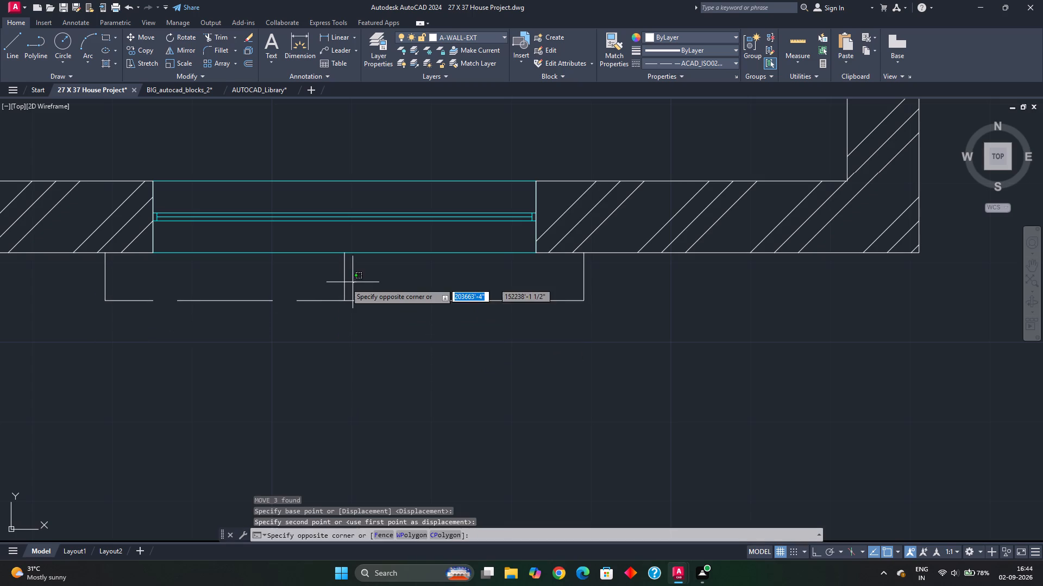
{"action": "left_click", "coordinate": [334, 283]}
{"action": "key", "text": "Delete"}
Examine the ground floor plan's windows for missing projection outlines, finishing close up on the kitchen's bottom-wall window.
{"action": "scroll", "coordinate": [335, 291], "scroll_direction": "down", "scroll_amount": 2}
{"action": "scroll", "coordinate": [408, 360], "scroll_direction": "down", "scroll_amount": 2}
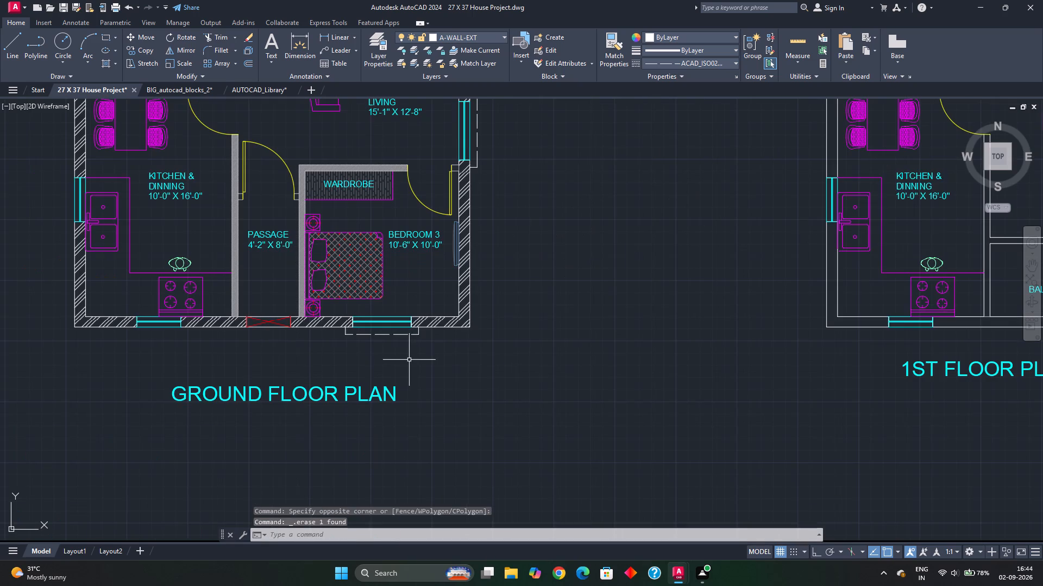
{"action": "middle_click_drag", "start_coordinate": [437, 384], "coordinate": [486, 373]}
{"action": "middle_click_drag", "start_coordinate": [356, 344], "coordinate": [555, 359]}
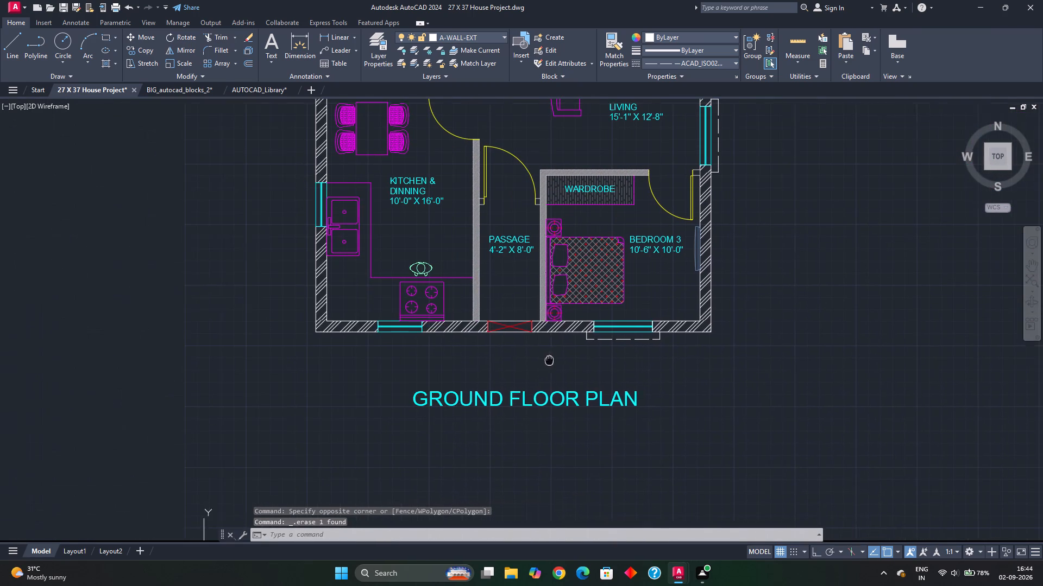
{"action": "middle_click_drag", "start_coordinate": [555, 359], "coordinate": [556, 359]}
{"action": "scroll", "coordinate": [502, 376], "scroll_direction": "down", "scroll_amount": 1}
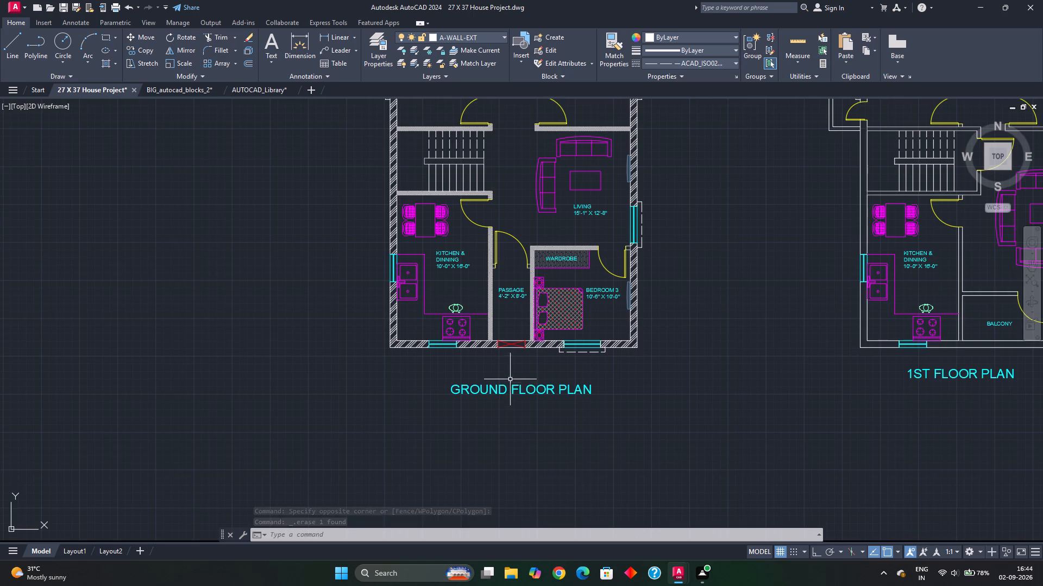
{"action": "middle_click_drag", "start_coordinate": [515, 388], "coordinate": [527, 406]}
{"action": "middle_click_drag", "start_coordinate": [581, 275], "coordinate": [600, 379]}
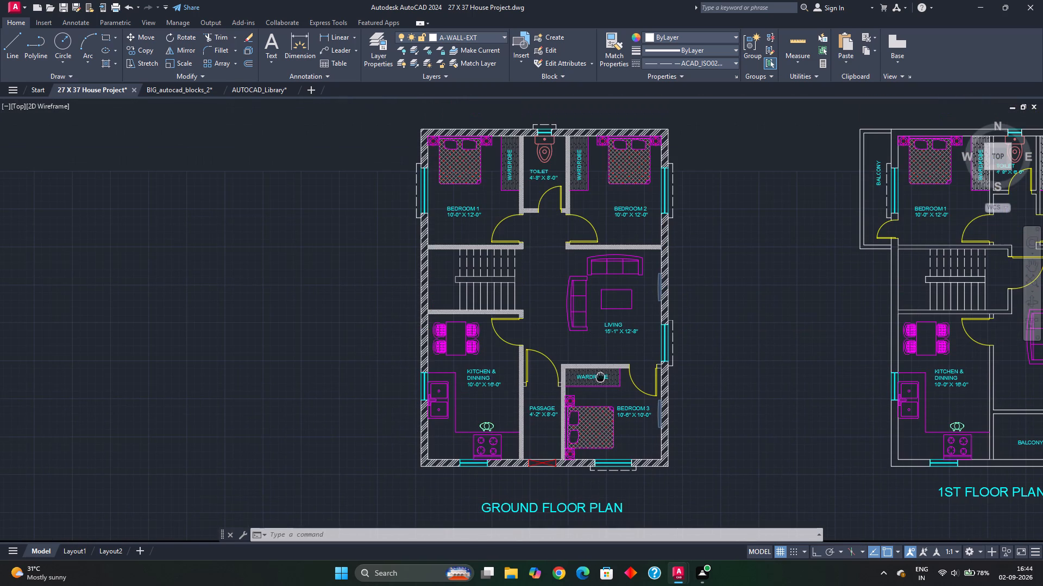
{"action": "middle_click_drag", "start_coordinate": [600, 379], "coordinate": [600, 380]}
{"action": "middle_click_drag", "start_coordinate": [598, 378], "coordinate": [617, 303]}
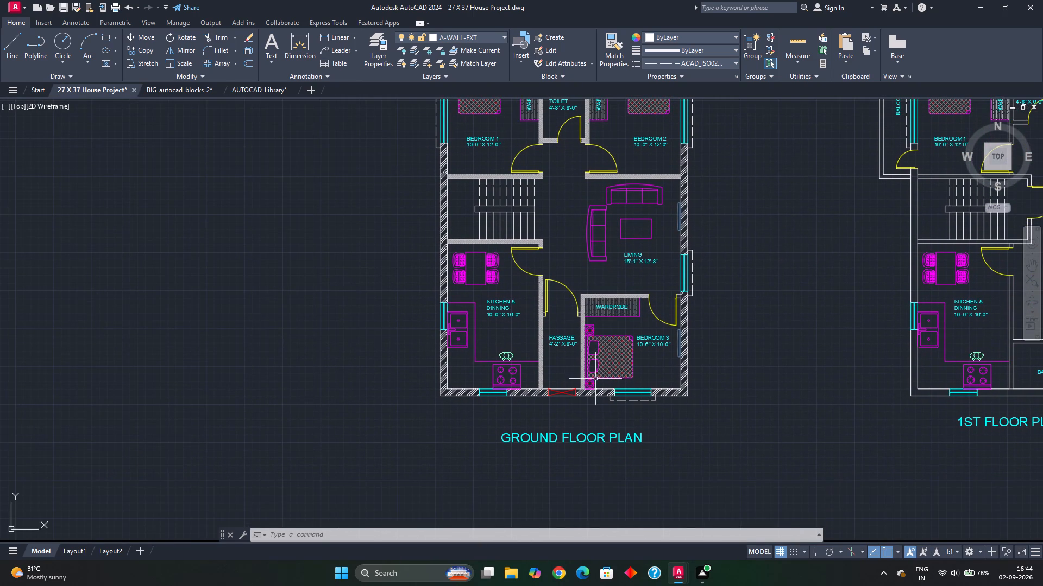
{"action": "middle_click_drag", "start_coordinate": [595, 380], "coordinate": [612, 340]}
{"action": "middle_click_drag", "start_coordinate": [625, 334], "coordinate": [683, 310]}
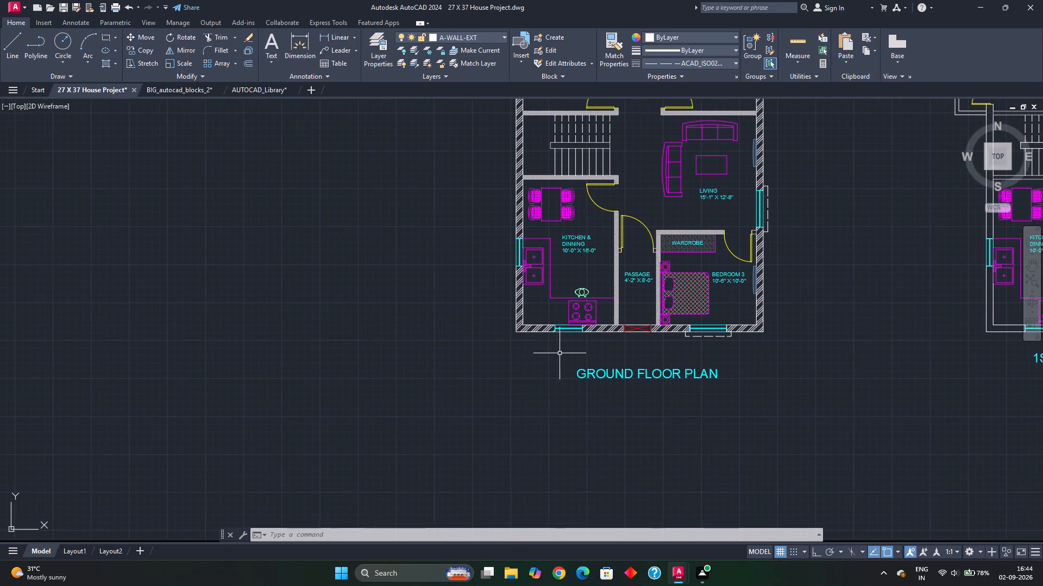
{"action": "scroll", "coordinate": [594, 332], "scroll_direction": "up", "scroll_amount": 3}
{"action": "middle_click_drag", "start_coordinate": [562, 371], "coordinate": [673, 332]}
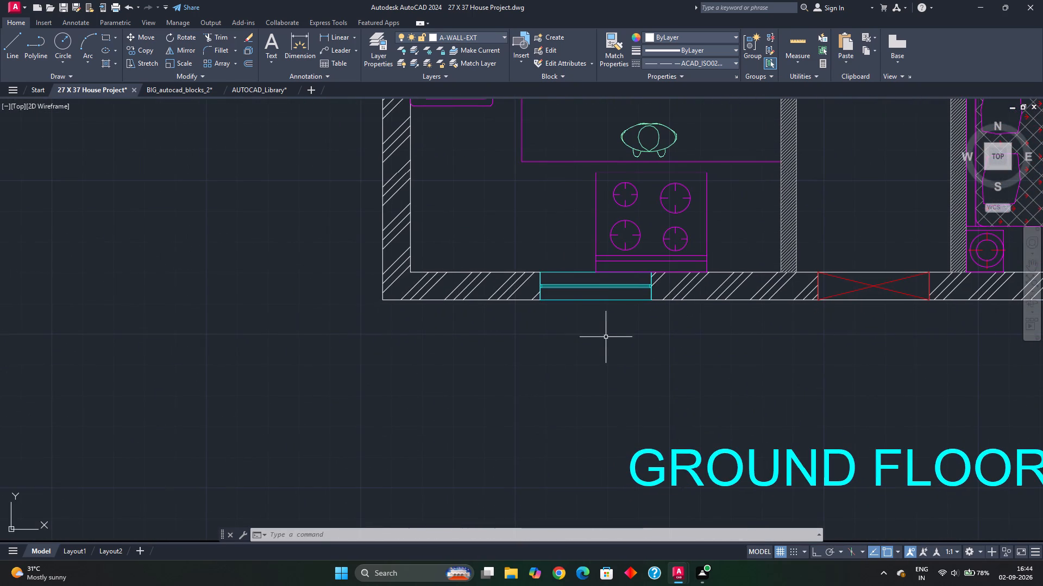
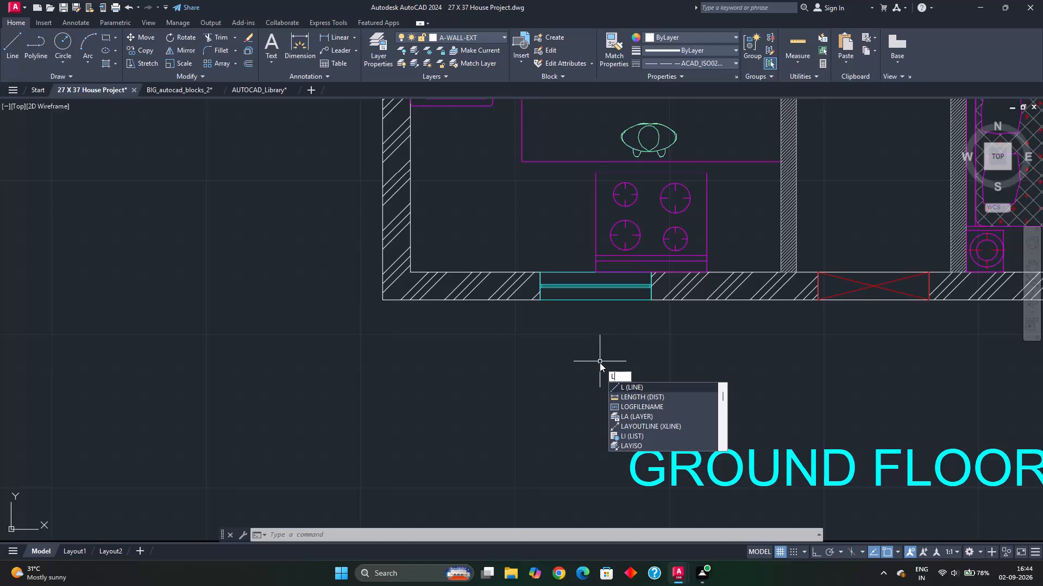
Draw a three-line outline below the kitchen's bottom-wall window: 6" down from one outer corner, along the window's width, and back to the wall.
{"action": "key", "text": "Return"}
{"action": "left_click", "coordinate": [541, 298]}
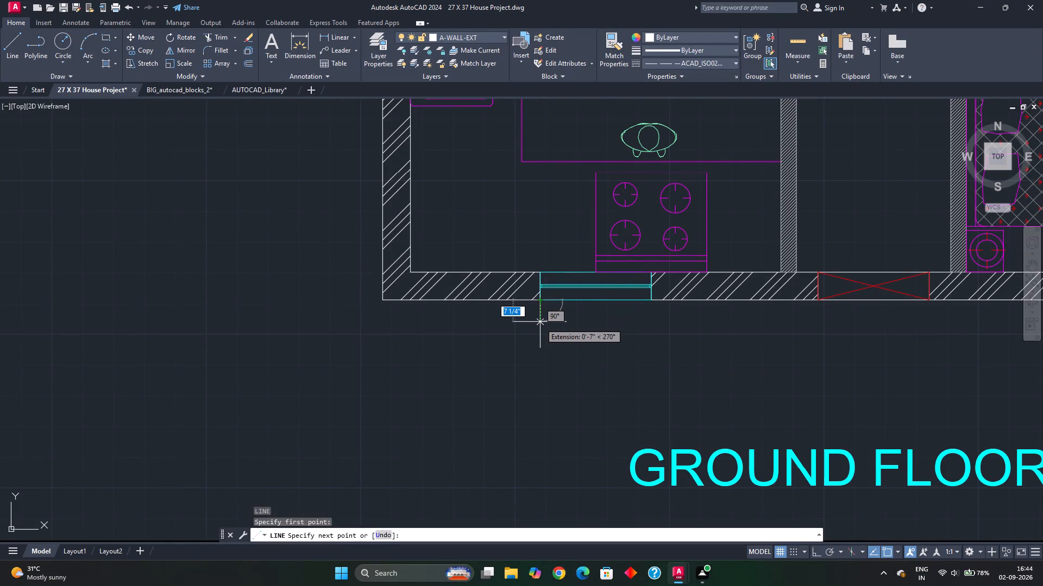
{"action": "key", "text": "6"}
{"action": "key", "text": "shift+quotedbl"}
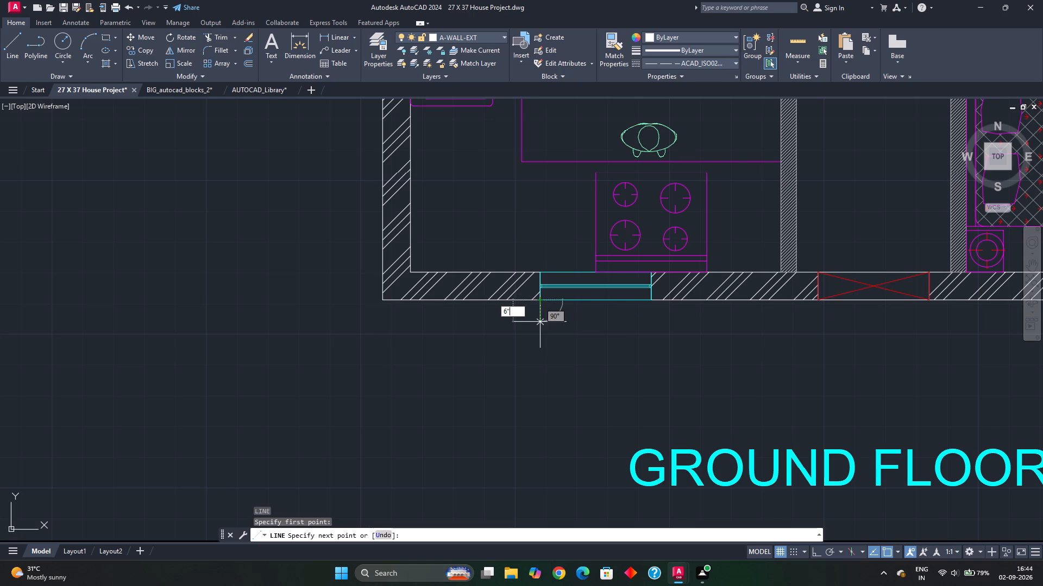
{"action": "key", "text": "Return"}
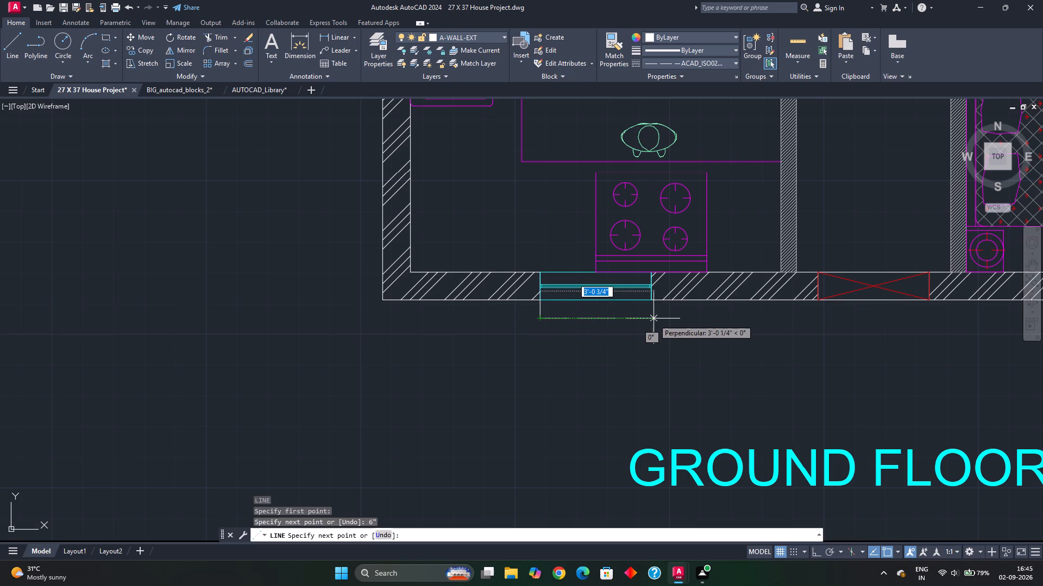
{"action": "left_click", "coordinate": [652, 318]}
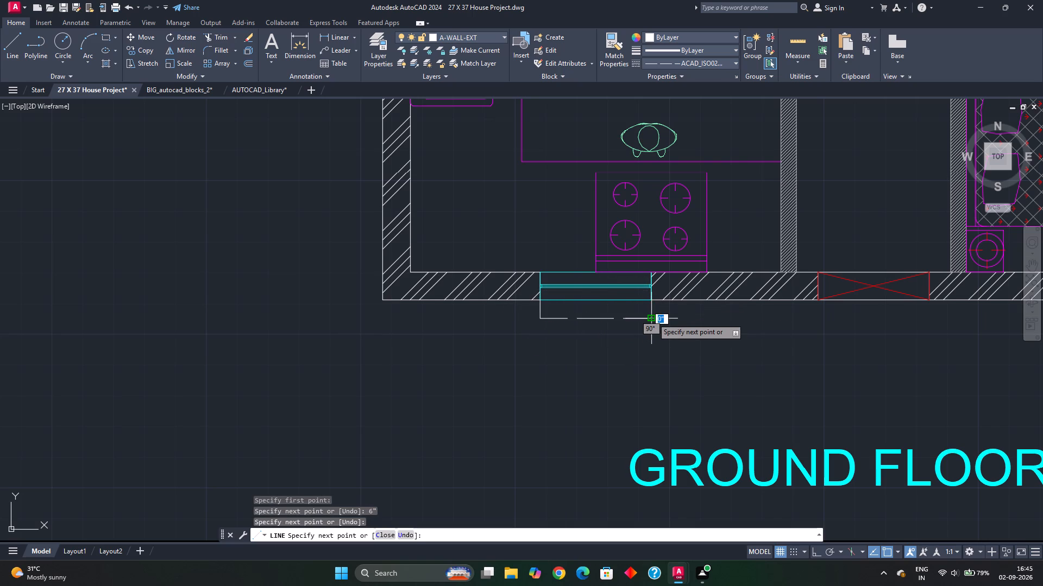
{"action": "scroll", "coordinate": [661, 317], "scroll_direction": "up", "scroll_amount": 2}
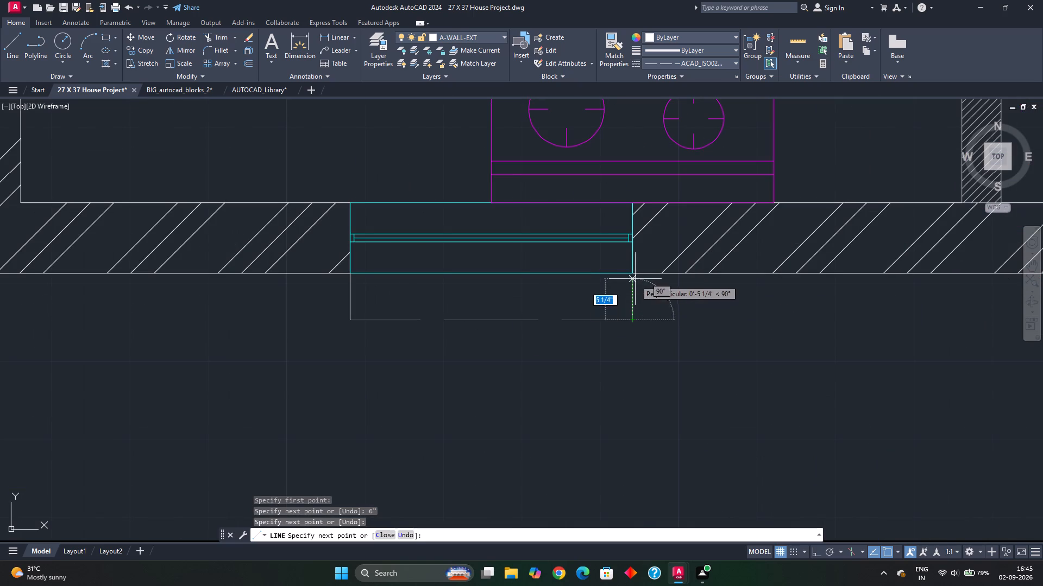
{"action": "left_click", "coordinate": [633, 273]}
{"action": "key", "text": "Escape"}
Offset both short side lines of the kitchen bottom window's outline 6" outward, away from the window opening.
{"action": "left_click", "coordinate": [647, 296]}
{"action": "left_click", "coordinate": [605, 295]}
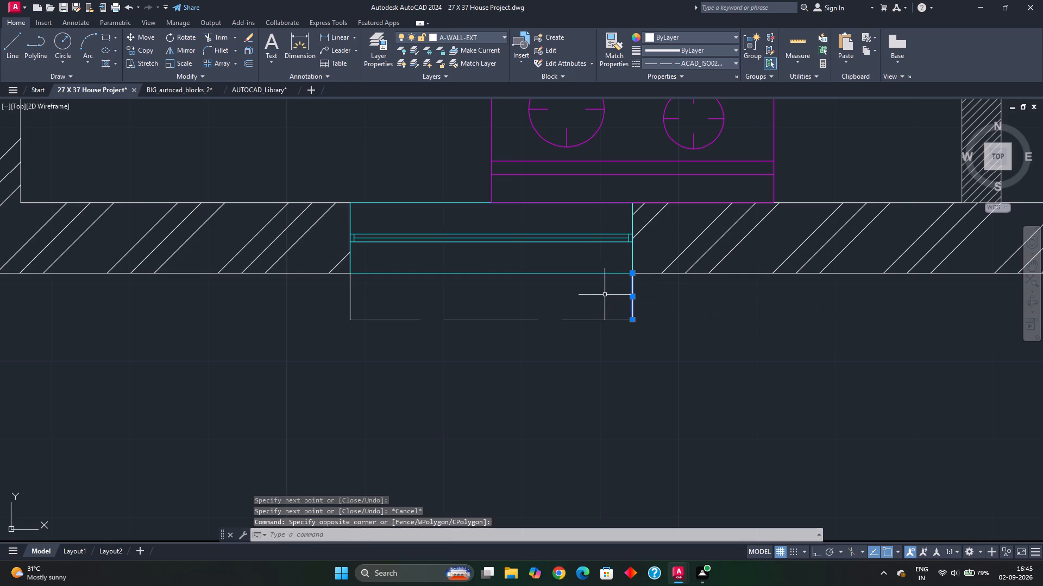
{"action": "key", "text": "o"}
{"action": "key", "text": "Return"}
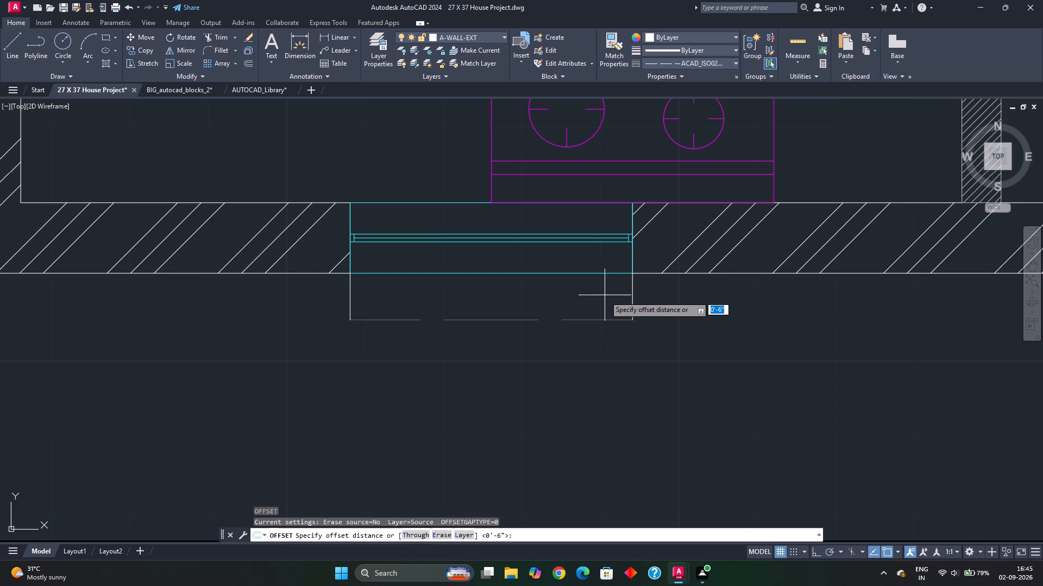
{"action": "key", "text": "Return"}
{"action": "left_click", "coordinate": [670, 307]}
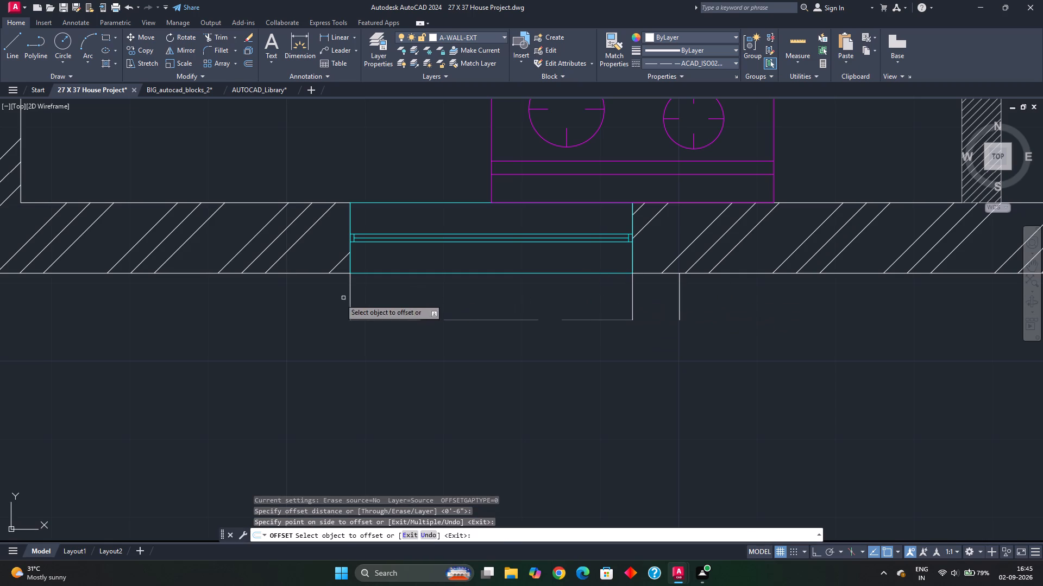
{"action": "left_click", "coordinate": [351, 297]}
{"action": "left_click", "coordinate": [302, 301]}
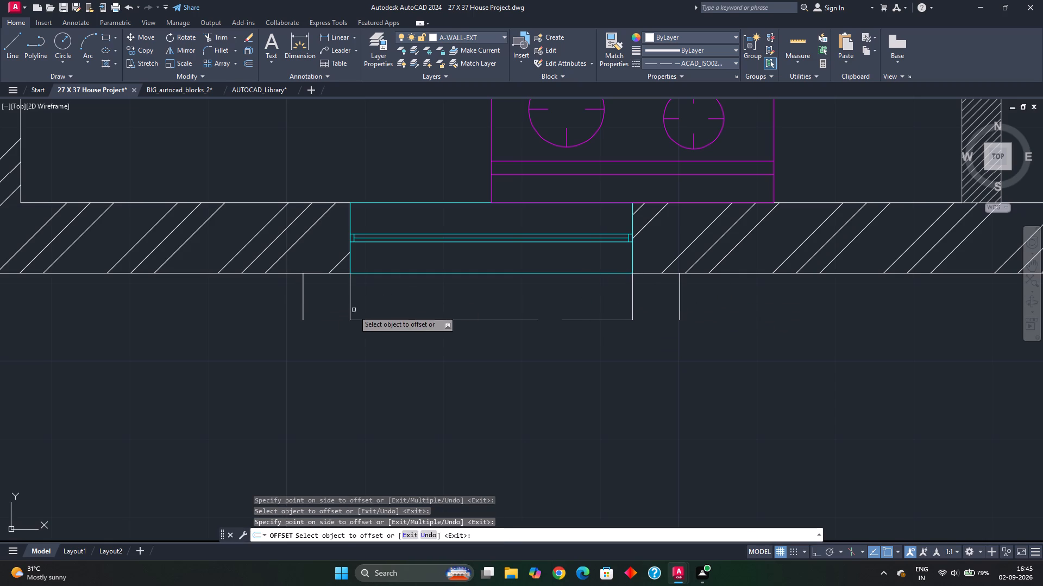
{"action": "key", "text": "Escape"}
{"action": "key", "text": "grave"}
{"action": "key", "text": "Escape"}
{"action": "key", "text": "Escape"}
Erase the two original side lines directly below the kitchen bottom window's corners.
{"action": "left_click", "coordinate": [366, 298]}
{"action": "left_click", "coordinate": [339, 300]}
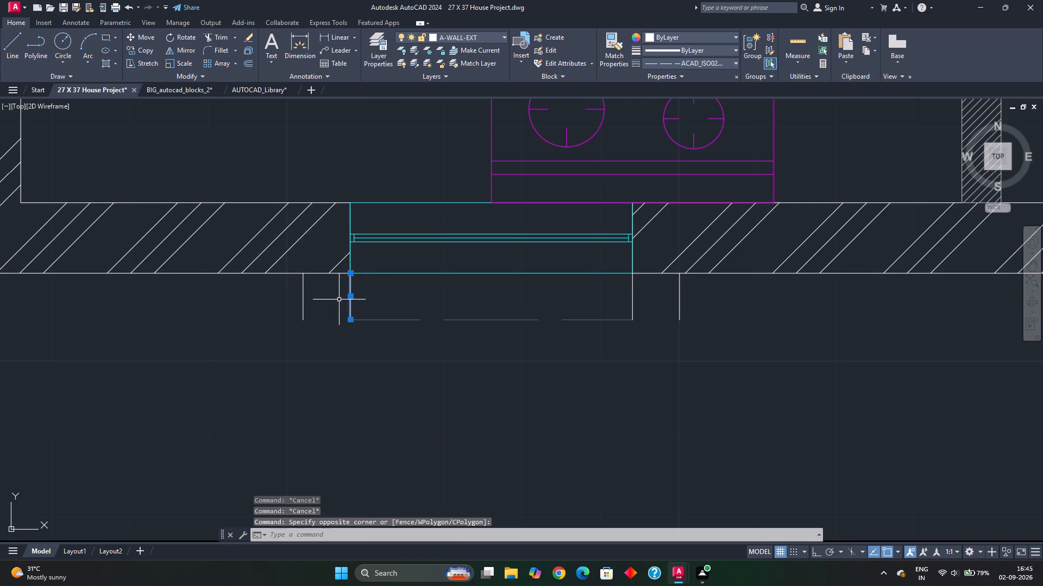
{"action": "key", "text": "Delete"}
{"action": "left_click_drag", "start_coordinate": [643, 300], "coordinate": [623, 300]}
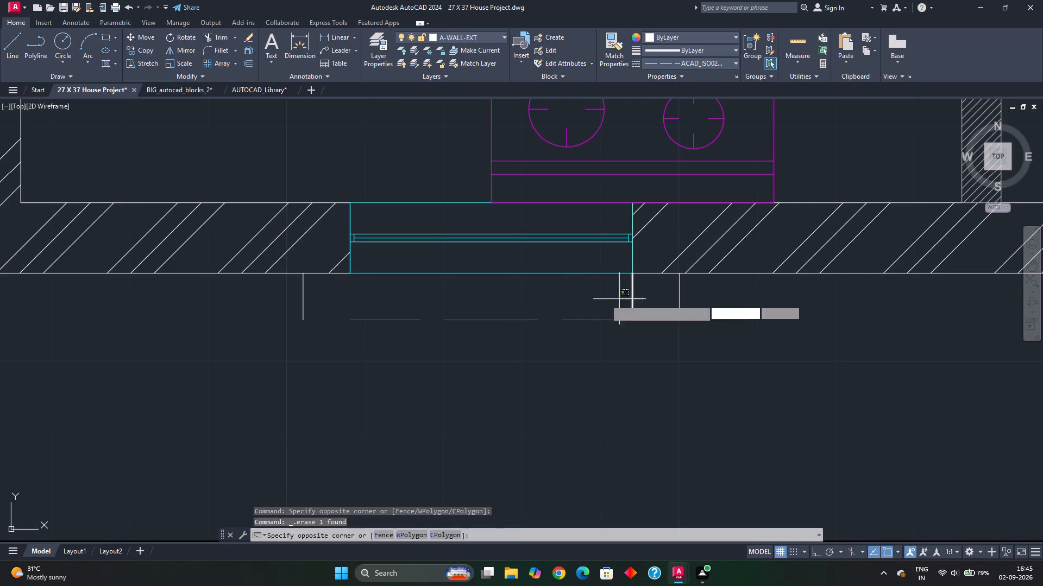
{"action": "left_click", "coordinate": [592, 300]}
{"action": "key", "text": "Delete"}
Fillet the dashed line to both outer side lines with radius 0, closing the corners of the kitchen bottom window's outline.
{"action": "type", "text": "F R"}
{"action": "key", "text": "space"}
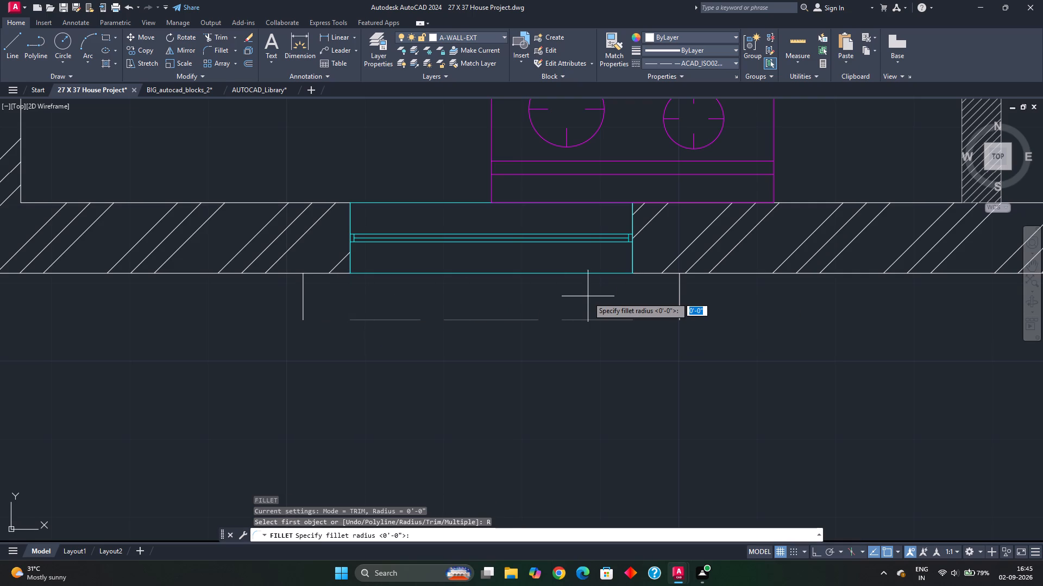
{"action": "key", "text": "space"}
{"action": "type", "text": "M"}
{"action": "key", "text": "space"}
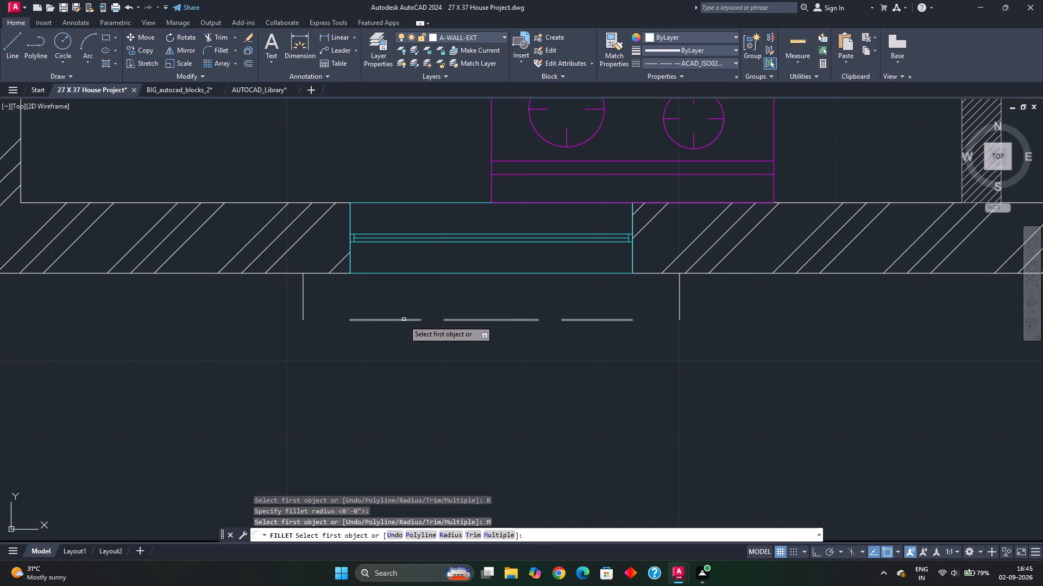
{"action": "left_click", "coordinate": [404, 320]}
{"action": "left_click", "coordinate": [303, 302]}
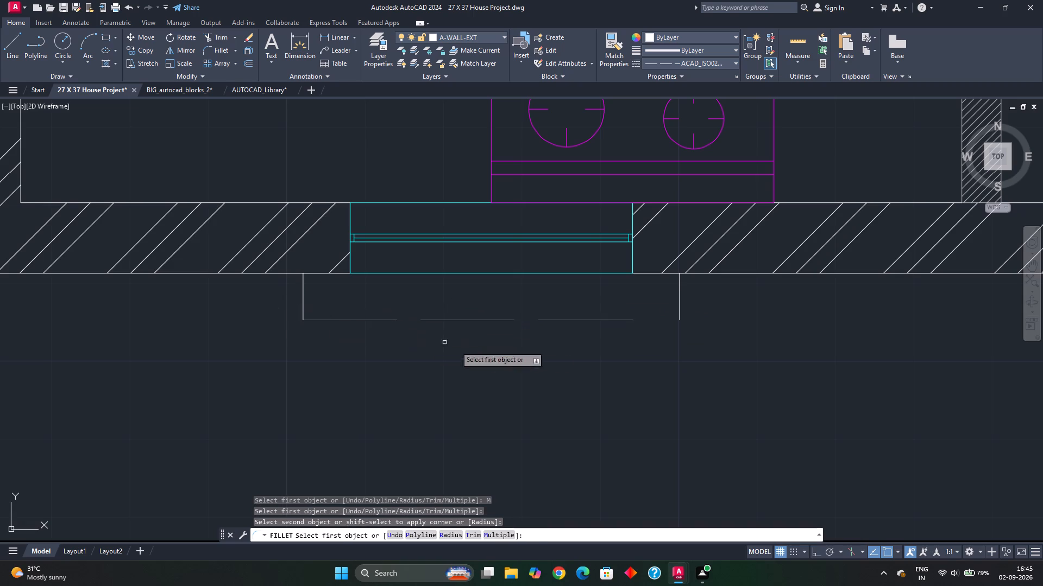
{"action": "left_click", "coordinate": [594, 323]}
{"action": "left_click", "coordinate": [623, 321]}
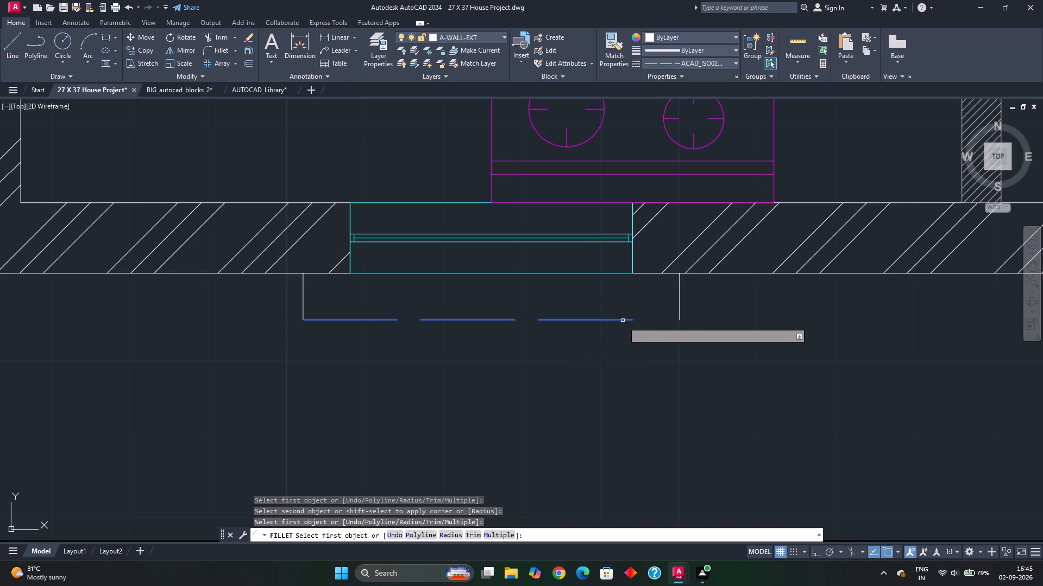
{"action": "left_click", "coordinate": [679, 305]}
{"action": "scroll", "coordinate": [622, 324], "scroll_direction": "down", "scroll_amount": 4}
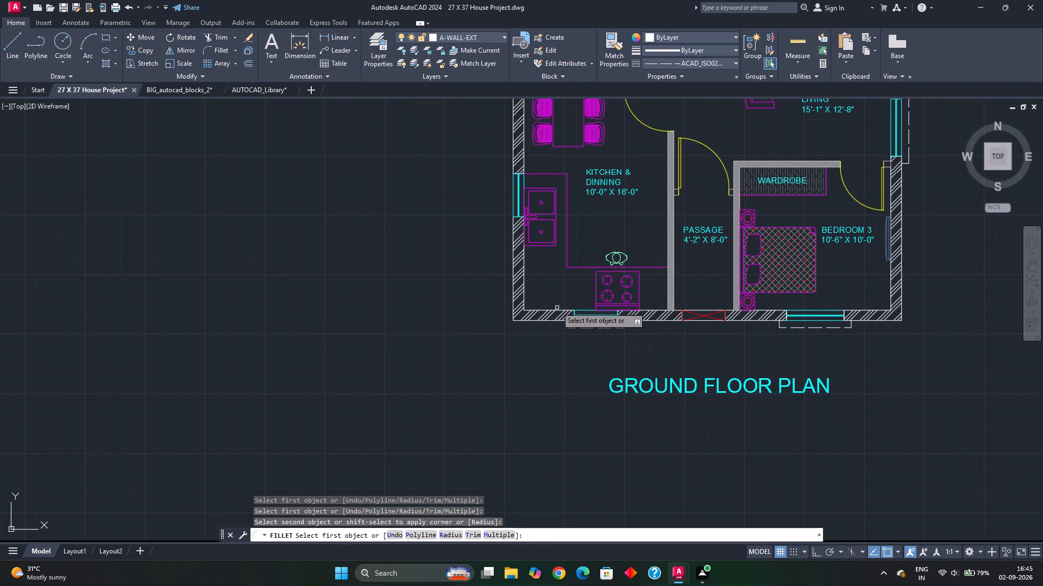
{"action": "scroll", "coordinate": [614, 319], "scroll_direction": "up", "scroll_amount": 1}
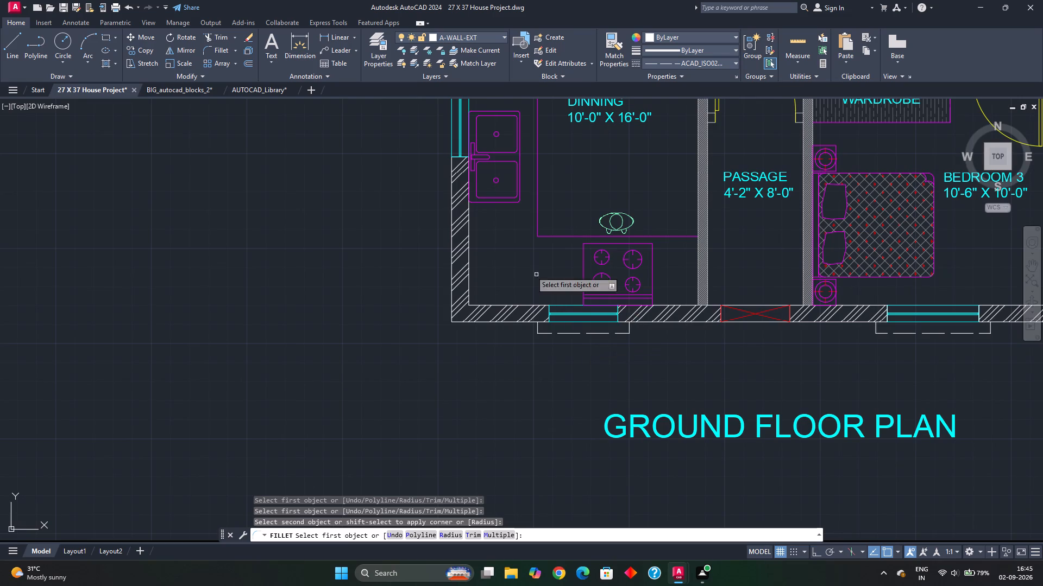
{"action": "middle_click_drag", "start_coordinate": [523, 260], "coordinate": [555, 328]}
{"action": "scroll", "coordinate": [564, 295], "scroll_direction": "down", "scroll_amount": 1}
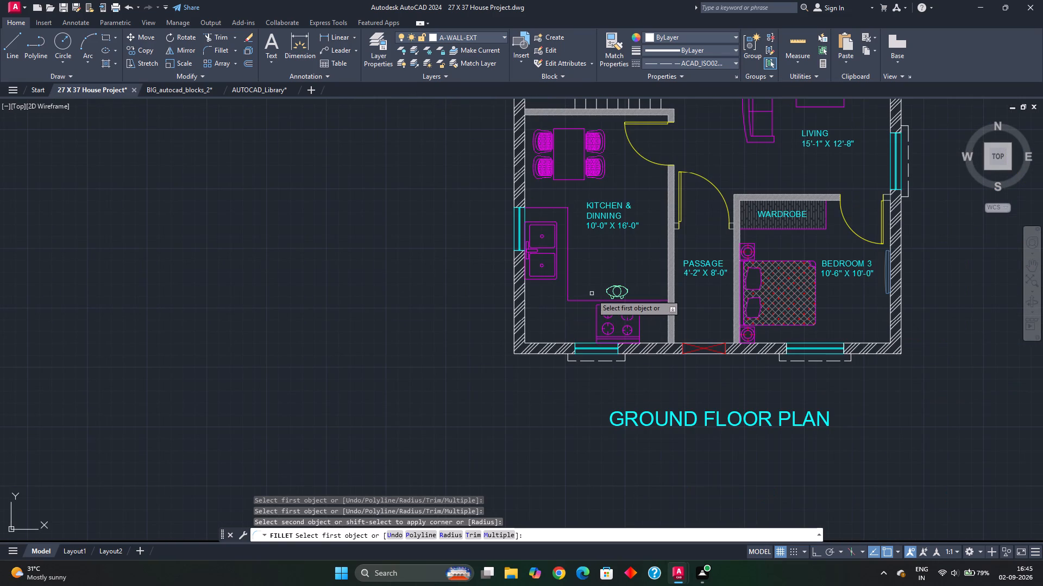
{"action": "middle_click_drag", "start_coordinate": [592, 291], "coordinate": [665, 335]}
{"action": "scroll", "coordinate": [635, 314], "scroll_direction": "down", "scroll_amount": 1}
{"action": "scroll", "coordinate": [615, 309], "scroll_direction": "up", "scroll_amount": 2}
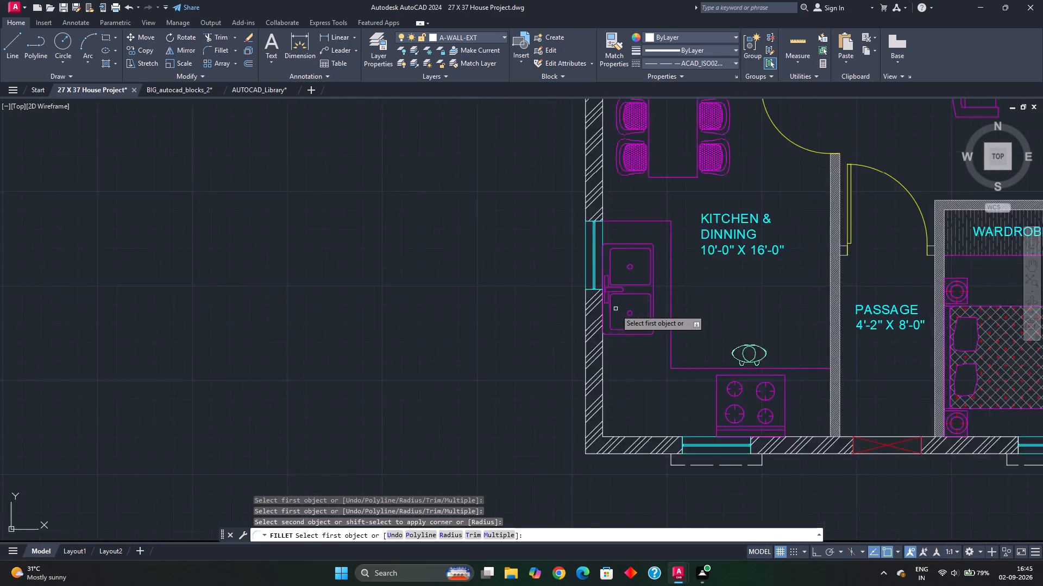
{"action": "scroll", "coordinate": [615, 309], "scroll_direction": "up", "scroll_amount": 1}
{"action": "key", "text": "Escape"}
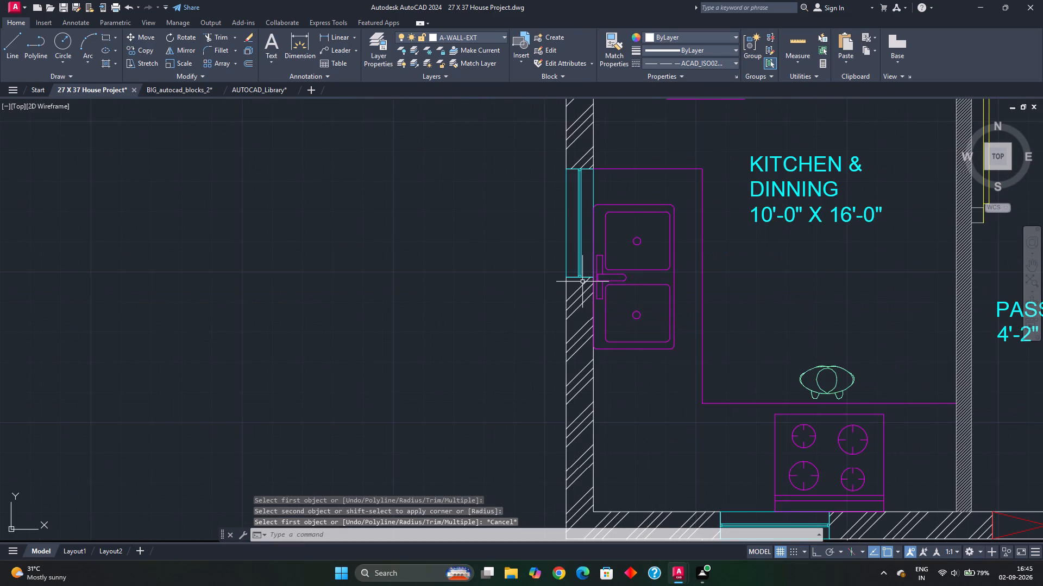
Draw a three-line outline outside the kitchen's left-wall window: 6" out from its lower corner, straight up its height with Ortho on, and back to the wall.
{"action": "key", "text": "l"}
{"action": "key", "text": "Return"}
{"action": "scroll", "coordinate": [535, 290], "scroll_direction": "up", "scroll_amount": 1}
{"action": "middle_click_drag", "start_coordinate": [568, 288], "coordinate": [567, 294]}
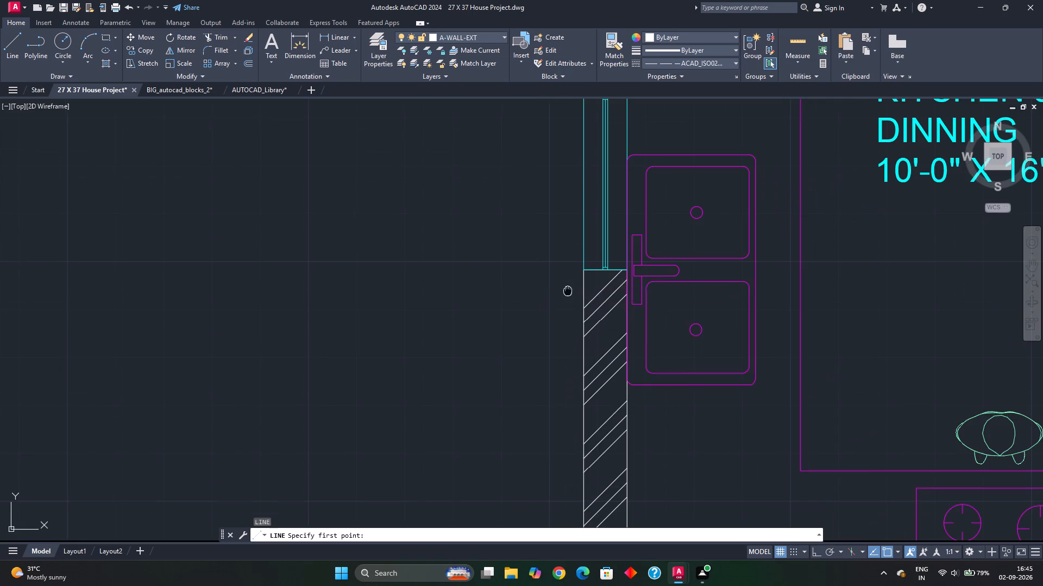
{"action": "middle_click_drag", "start_coordinate": [567, 294], "coordinate": [566, 330]}
{"action": "scroll", "coordinate": [586, 317], "scroll_direction": "up", "scroll_amount": 2}
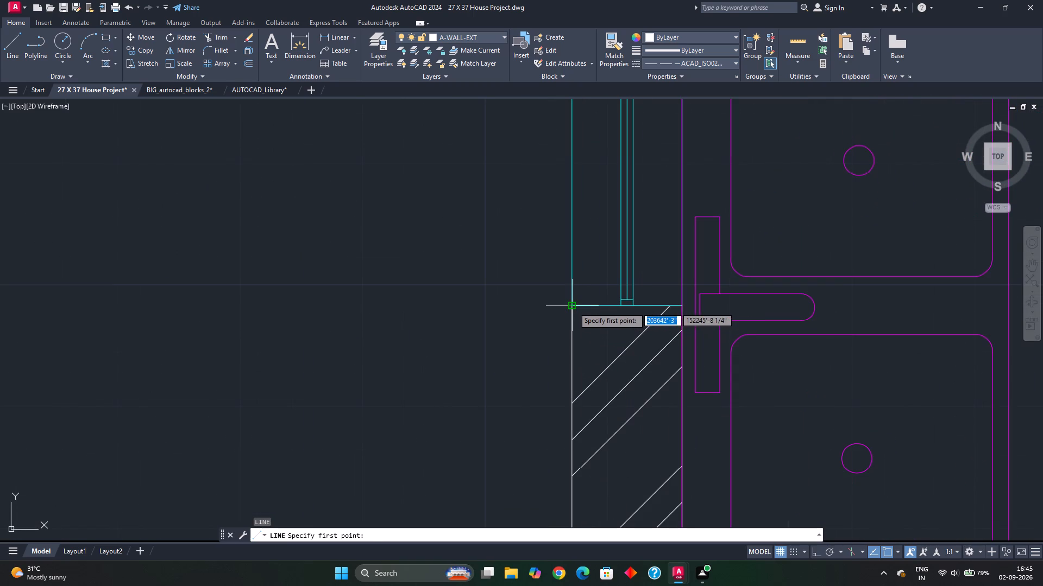
{"action": "left_click", "coordinate": [573, 306]}
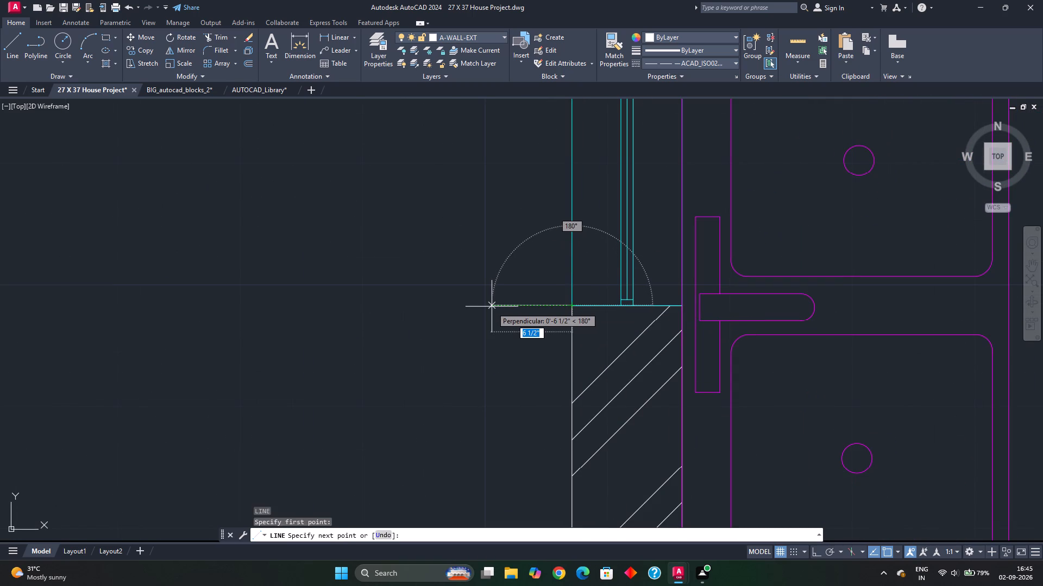
{"action": "key", "text": "6"}
{"action": "key", "text": "shift+quotedbl"}
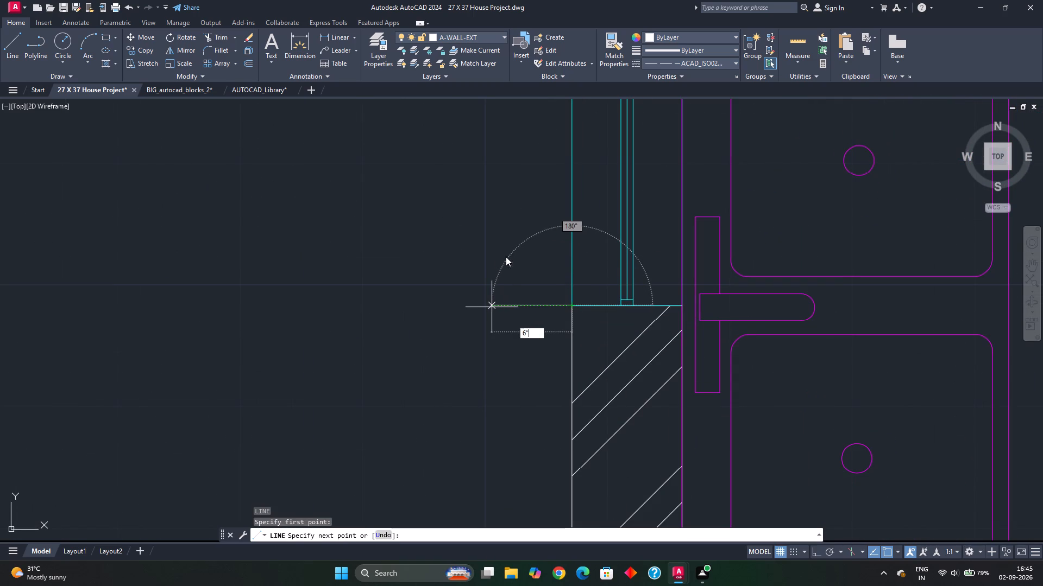
{"action": "key", "text": "Return"}
{"action": "scroll", "coordinate": [510, 259], "scroll_direction": "down", "scroll_amount": 2}
{"action": "middle_click_drag", "start_coordinate": [505, 188], "coordinate": [504, 337]}
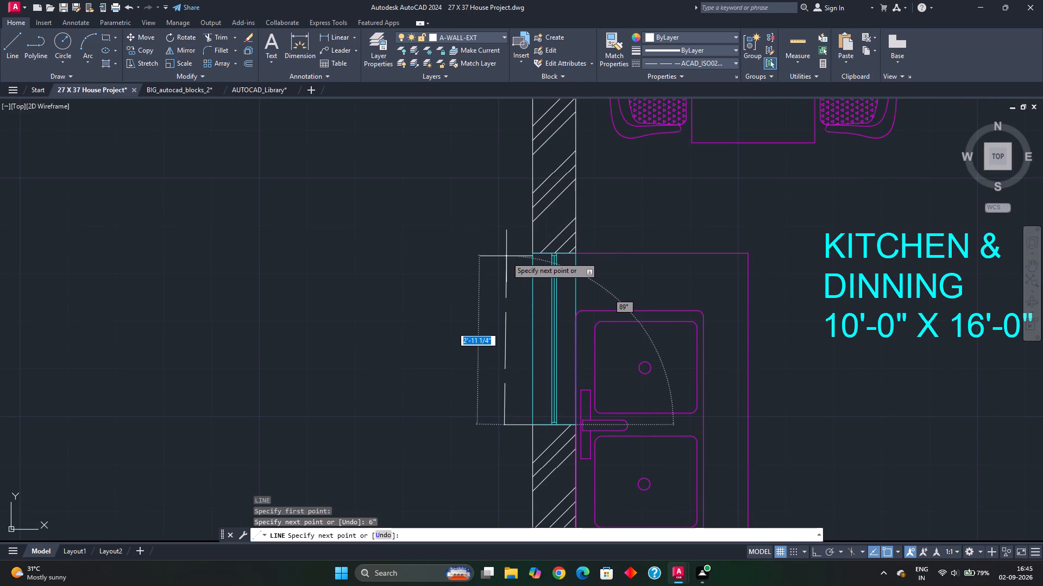
{"action": "key", "text": "F8"}
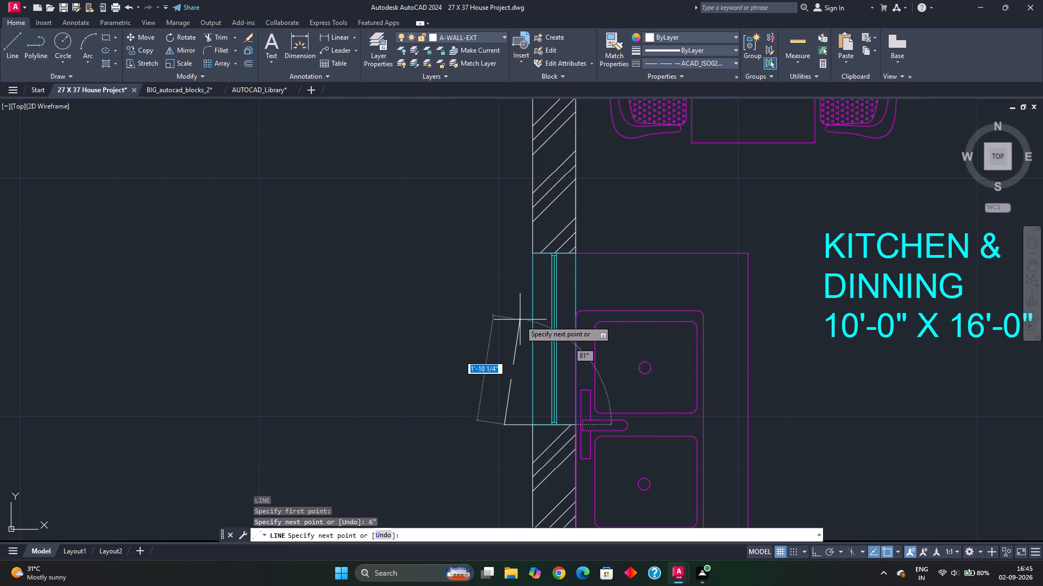
{"action": "left_click", "coordinate": [501, 253]}
{"action": "left_click", "coordinate": [533, 254]}
{"action": "key", "text": "Escape"}
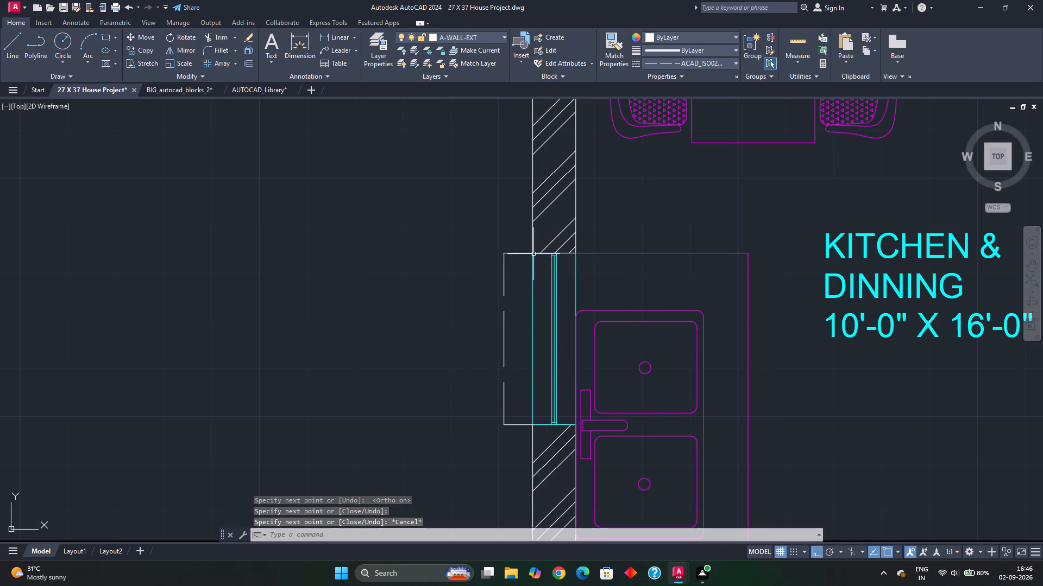
Offset the upper and lower short lines of the left-wall kitchen window's outline 6" outward, beyond the window opening.
{"action": "left_click", "coordinate": [526, 248]}
{"action": "left_click", "coordinate": [519, 270]}
{"action": "key", "text": "o"}
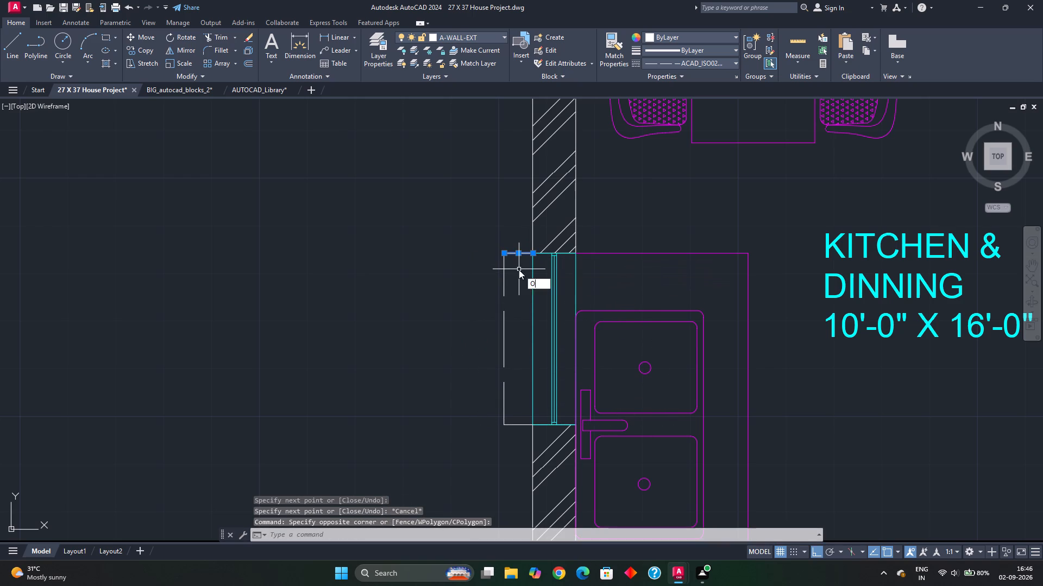
{"action": "key", "text": "Return"}
{"action": "key", "text": "Return"}
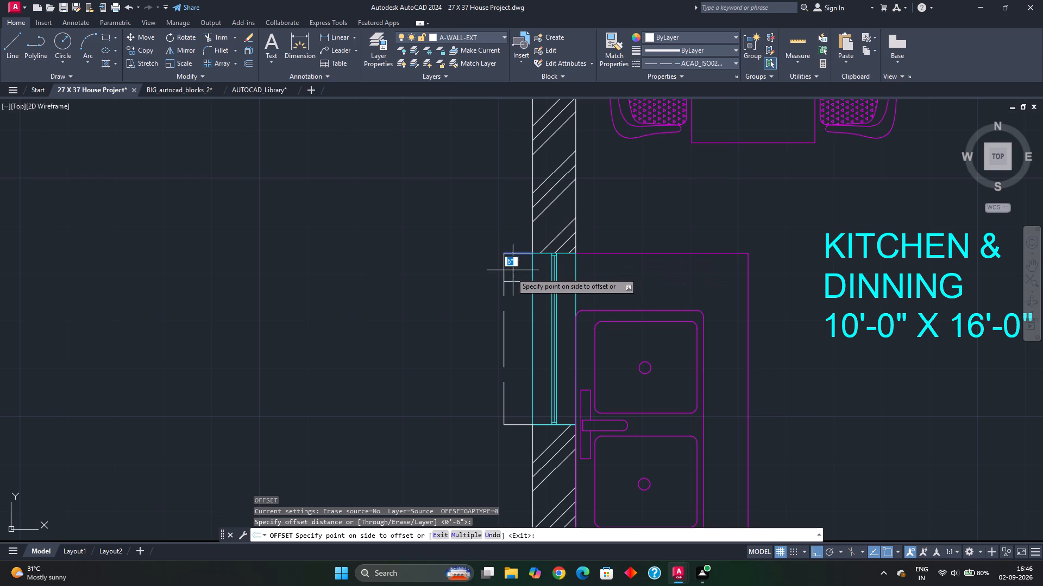
{"action": "left_click", "coordinate": [510, 232]}
{"action": "left_click", "coordinate": [518, 426]}
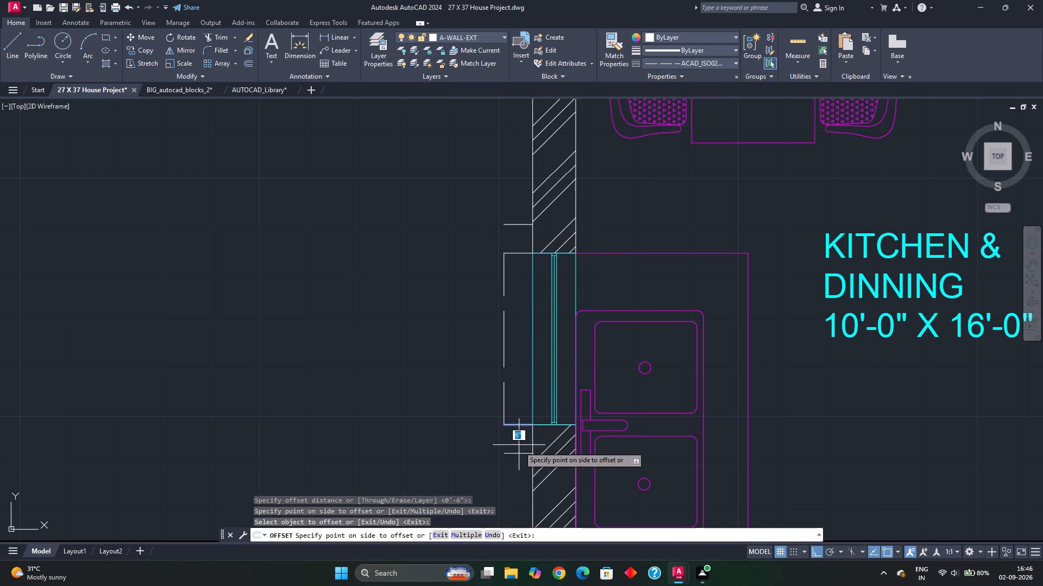
{"action": "left_click", "coordinate": [519, 446]}
{"action": "key", "text": "Escape"}
{"action": "key", "text": "Escape"}
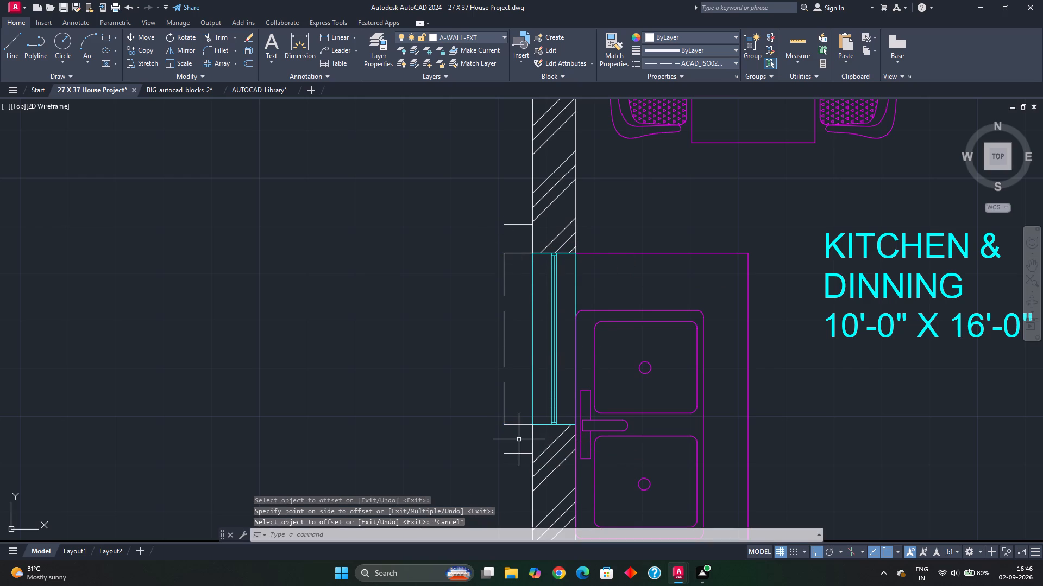
Remove the two original short lines level with the left-wall kitchen window's corners using Trim.
{"action": "key", "text": "t"}
{"action": "key", "text": "r"}
{"action": "key", "text": "space"}
{"action": "left_click", "coordinate": [524, 425]}
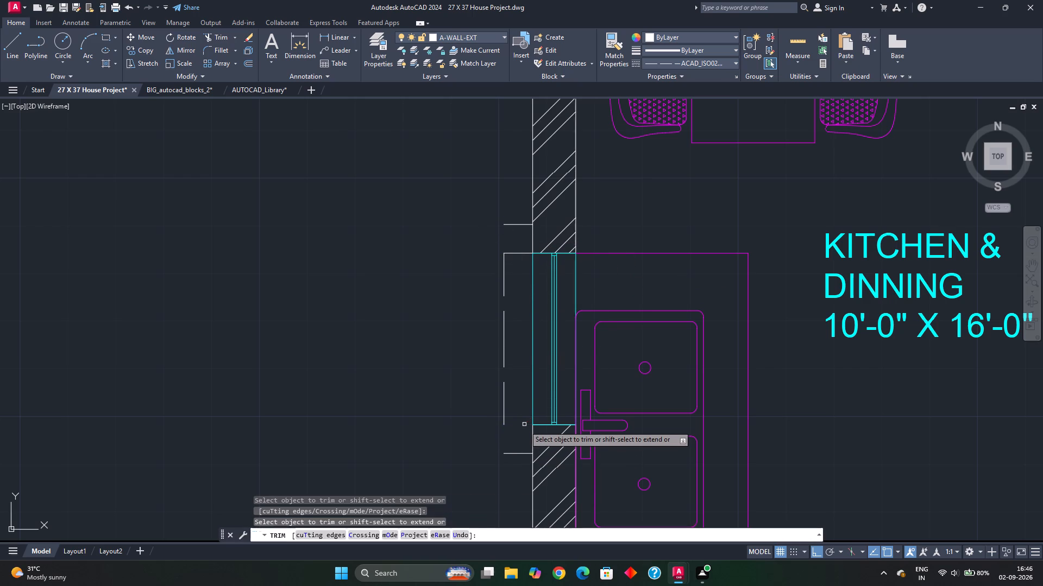
{"action": "left_click", "coordinate": [519, 254]}
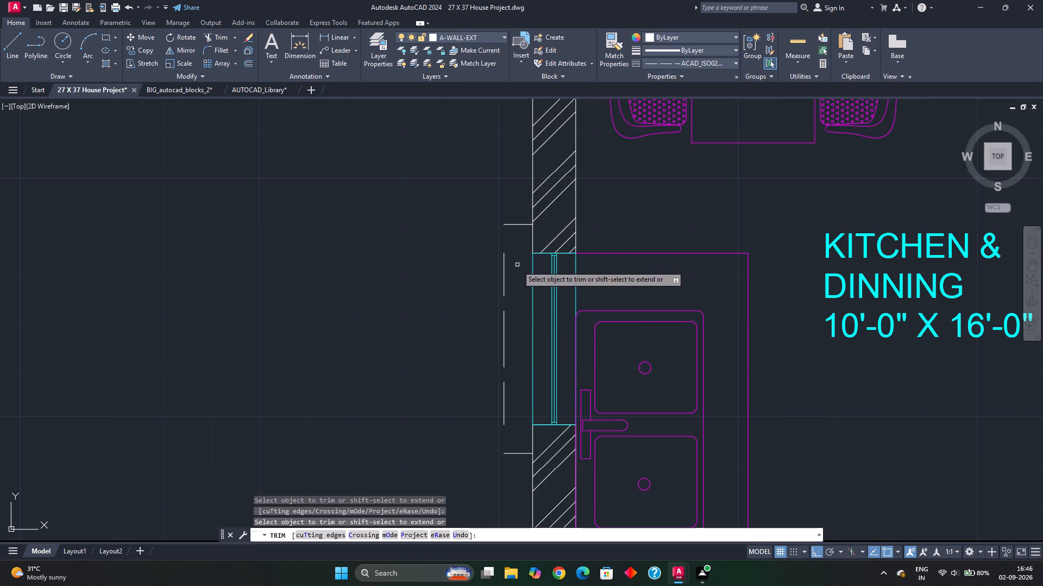
{"action": "key", "text": "Escape"}
Fillet the vertical dashed line to the upper and lower offset lines with radius 0, closing the left-wall kitchen window's outline.
{"action": "type", "text": "F R"}
{"action": "key", "text": "space"}
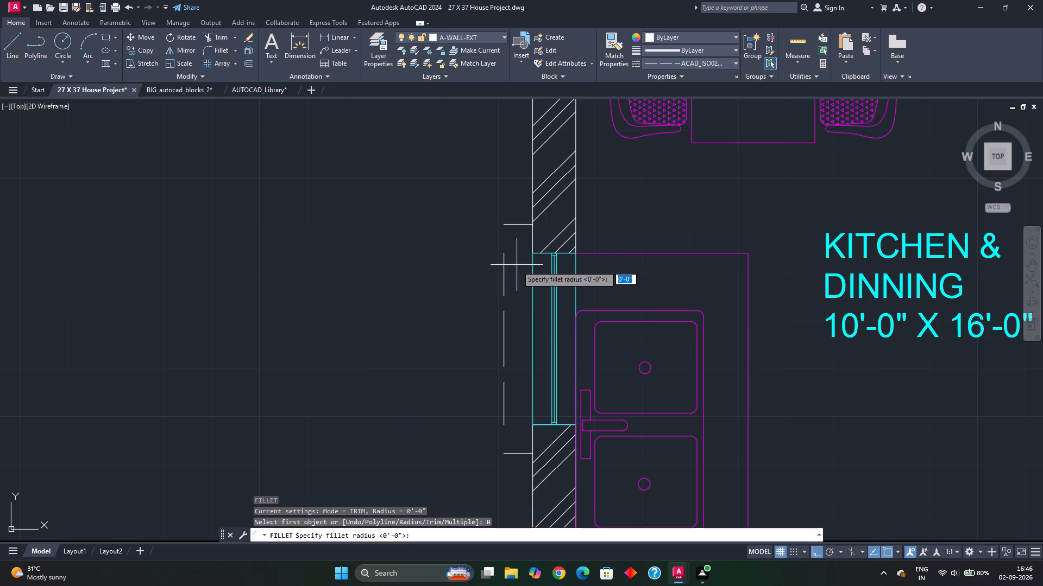
{"action": "key", "text": "space"}
{"action": "type", "text": "M"}
{"action": "key", "text": "space"}
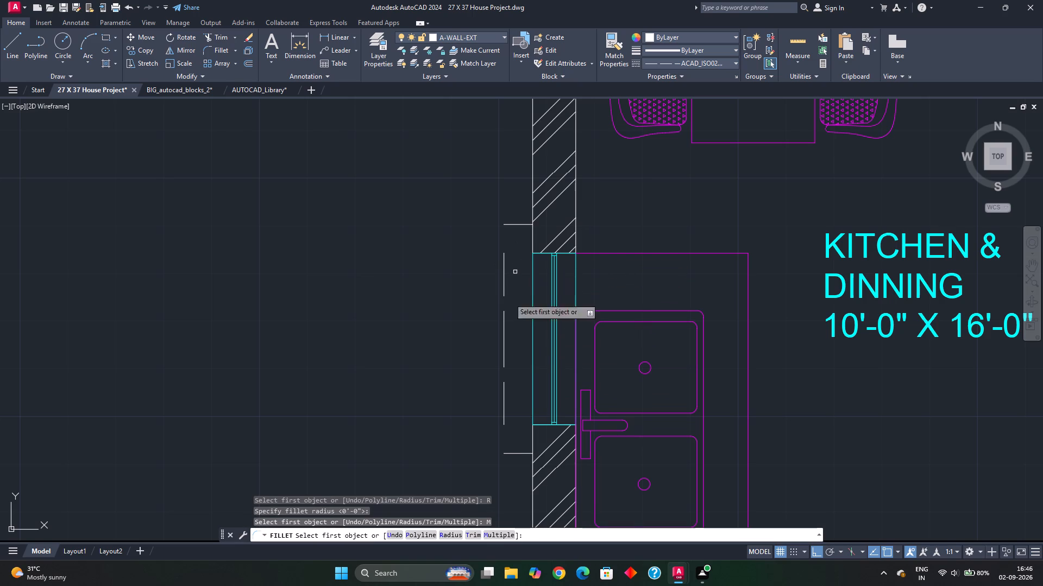
{"action": "left_click", "coordinate": [504, 281]}
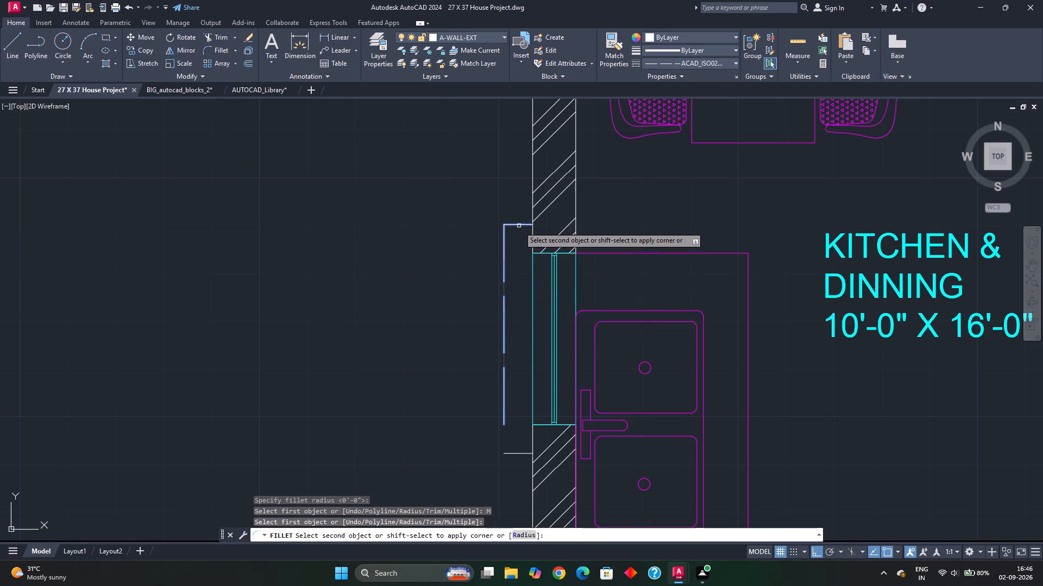
{"action": "left_click", "coordinate": [519, 226]}
{"action": "left_click", "coordinate": [513, 456]}
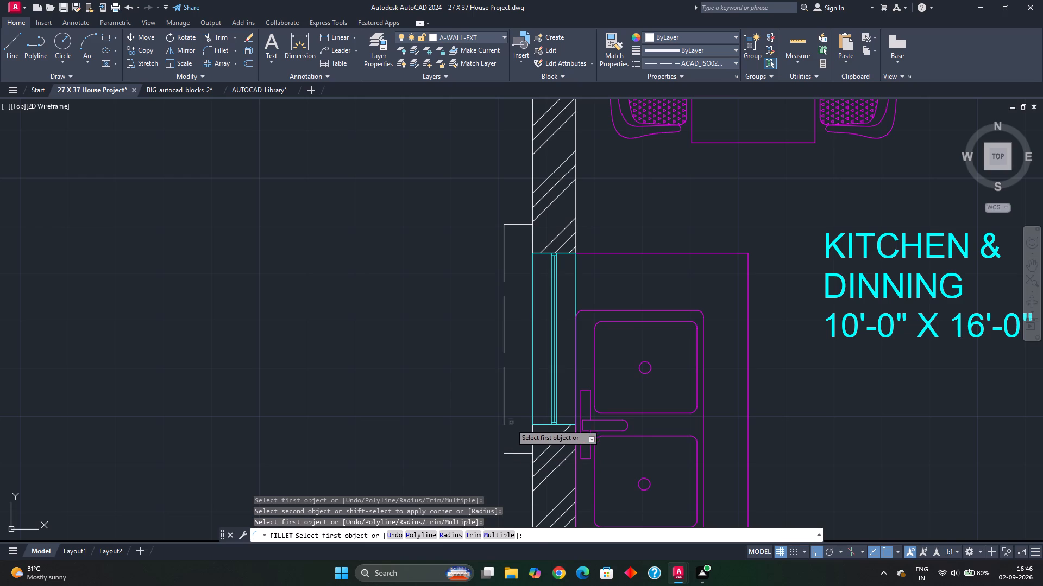
{"action": "left_click", "coordinate": [505, 409]}
{"action": "left_click", "coordinate": [525, 453]}
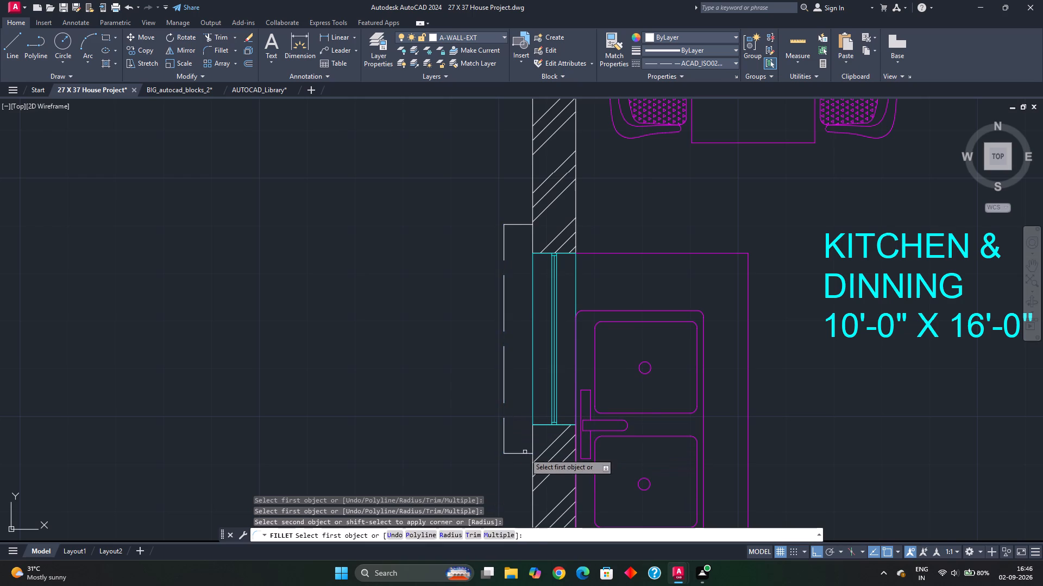
{"action": "key", "text": "Escape"}
{"action": "scroll", "coordinate": [519, 395], "scroll_direction": "down", "scroll_amount": 2}
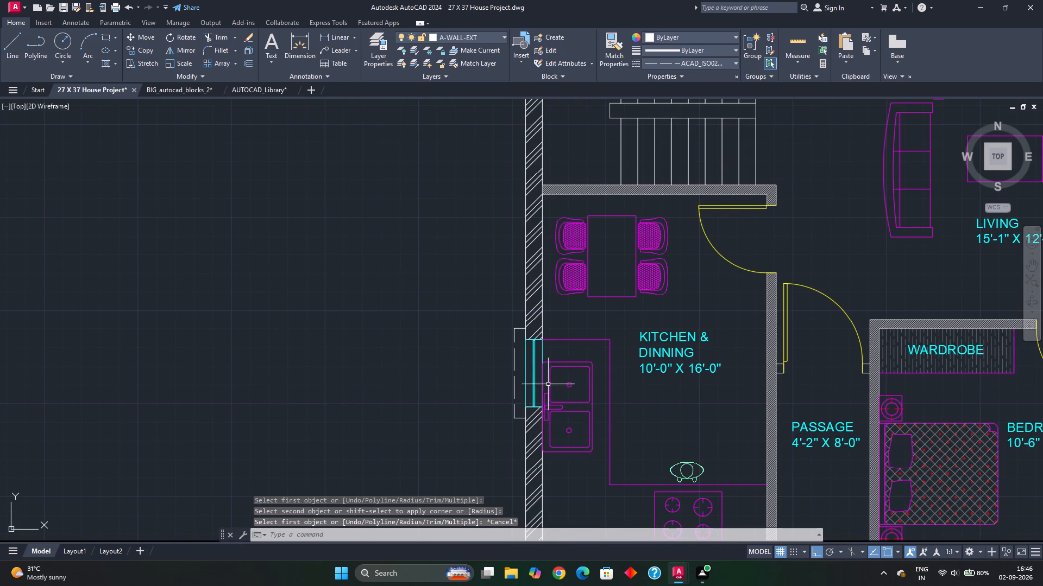
{"action": "scroll", "coordinate": [636, 412], "scroll_direction": "down", "scroll_amount": 2}
{"action": "middle_click_drag", "start_coordinate": [654, 411], "coordinate": [599, 399]}
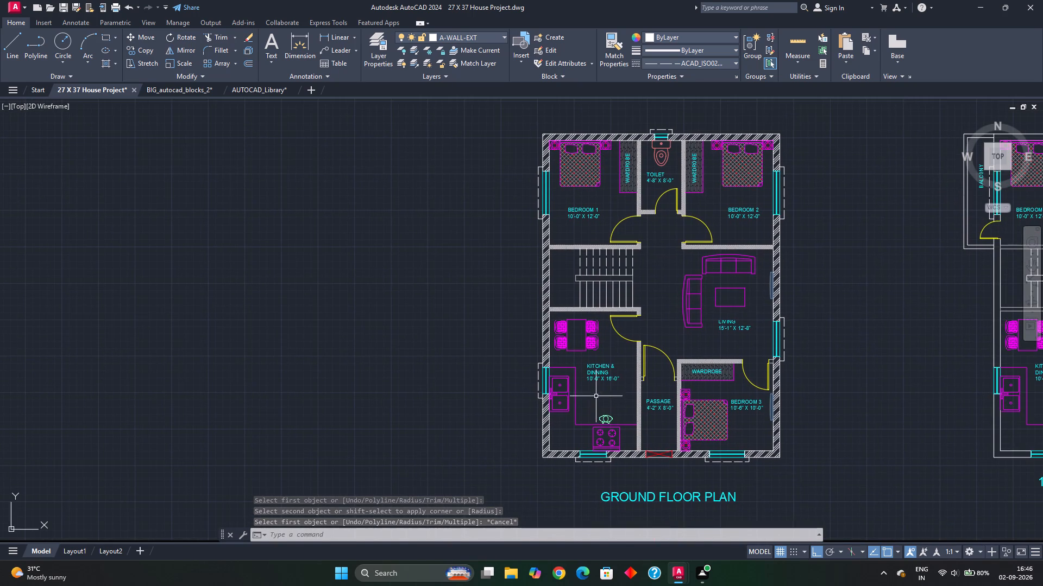
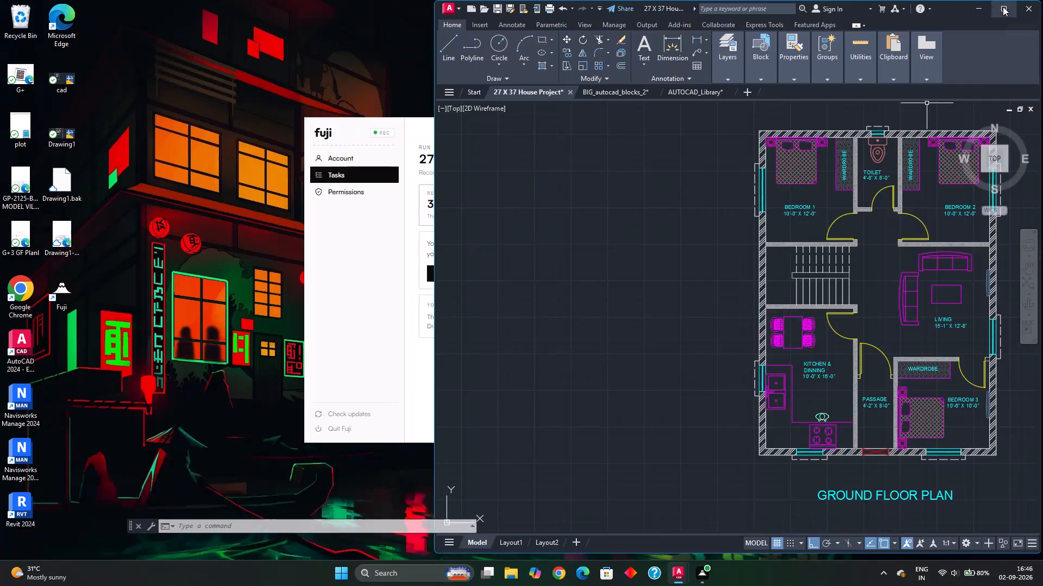
Examine the ground and 1st floor plans side by side for 1st floor windows still lacking dashed projection outlines.
{"action": "scroll", "coordinate": [621, 215], "scroll_direction": "down", "scroll_amount": 2}
{"action": "middle_click_drag", "start_coordinate": [664, 263], "coordinate": [581, 266]}
{"action": "scroll", "coordinate": [582, 260], "scroll_direction": "up", "scroll_amount": 1}
{"action": "scroll", "coordinate": [601, 317], "scroll_direction": "up", "scroll_amount": 1}
{"action": "middle_click_drag", "start_coordinate": [652, 324], "coordinate": [645, 340]}
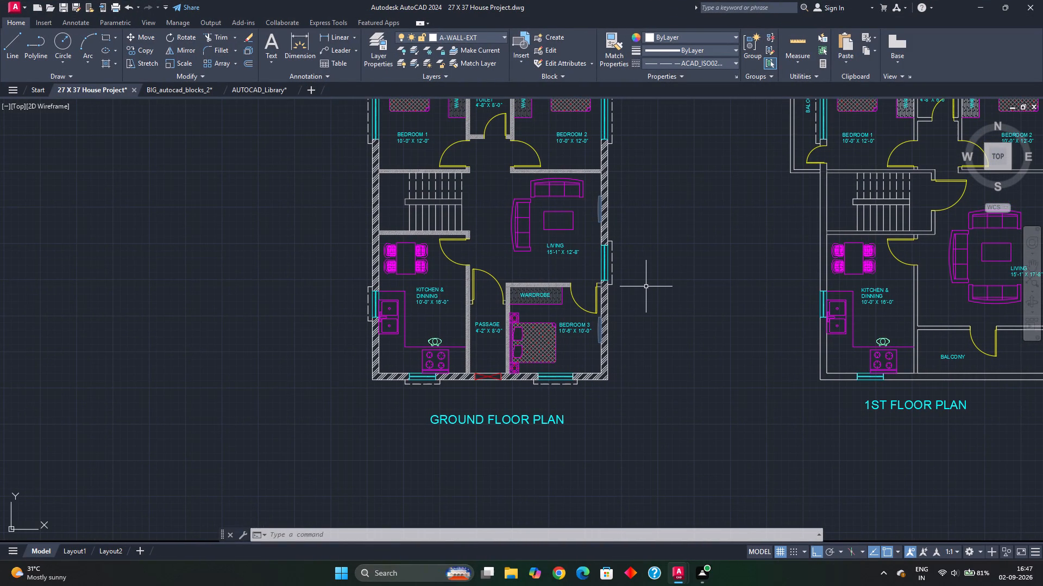
{"action": "scroll", "coordinate": [649, 314], "scroll_direction": "down", "scroll_amount": 2}
{"action": "middle_click_drag", "start_coordinate": [648, 315], "coordinate": [593, 324]}
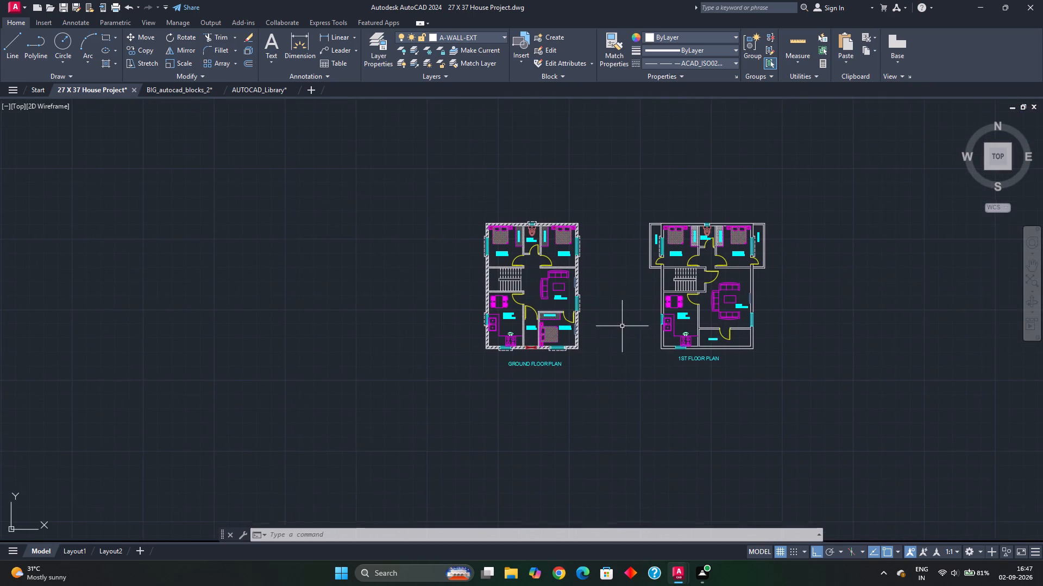
{"action": "middle_click_drag", "start_coordinate": [619, 326], "coordinate": [555, 336]}
{"action": "scroll", "coordinate": [613, 332], "scroll_direction": "up", "scroll_amount": 2}
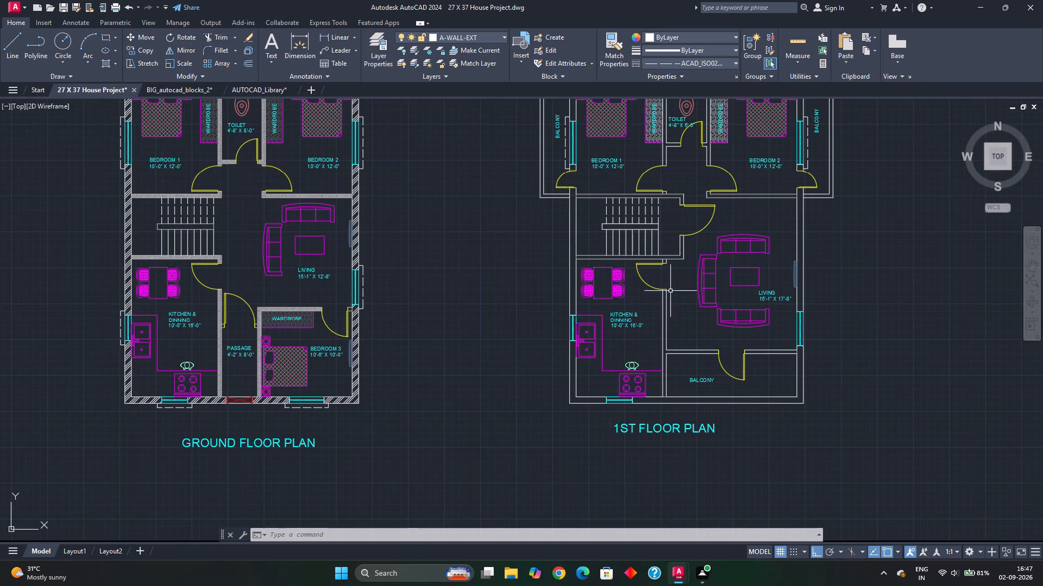
{"action": "middle_click_drag", "start_coordinate": [667, 302], "coordinate": [641, 340]}
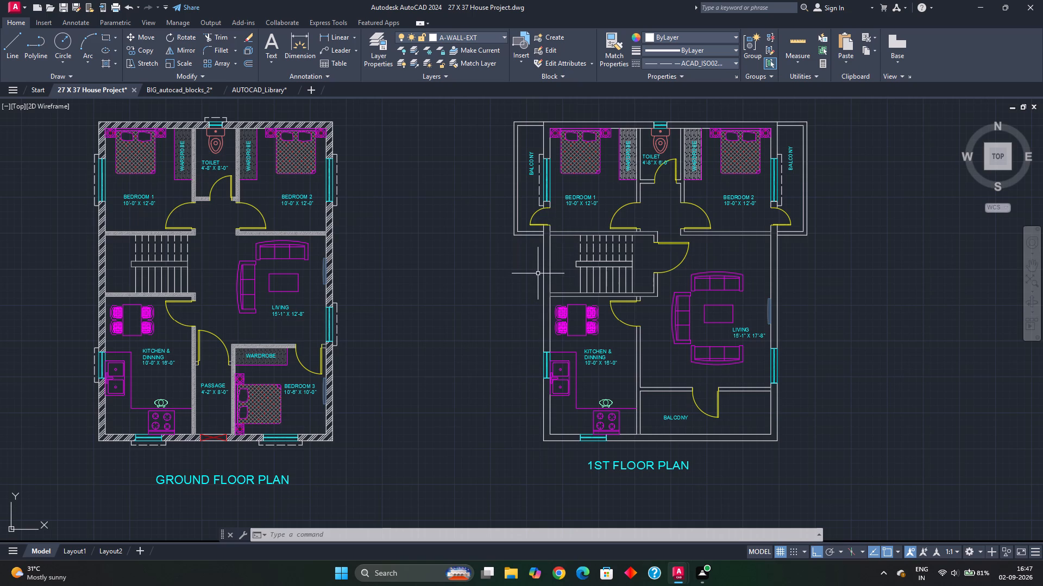
{"action": "middle_click_drag", "start_coordinate": [403, 485], "coordinate": [539, 395]}
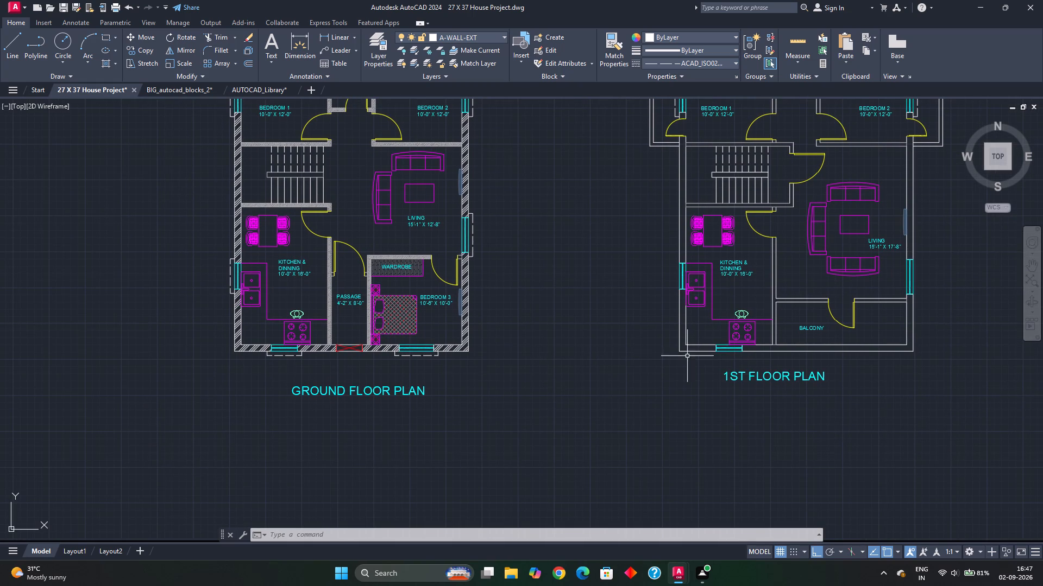
{"action": "middle_click_drag", "start_coordinate": [698, 359], "coordinate": [666, 352]}
{"action": "scroll", "coordinate": [661, 353], "scroll_direction": "up", "scroll_amount": 2}
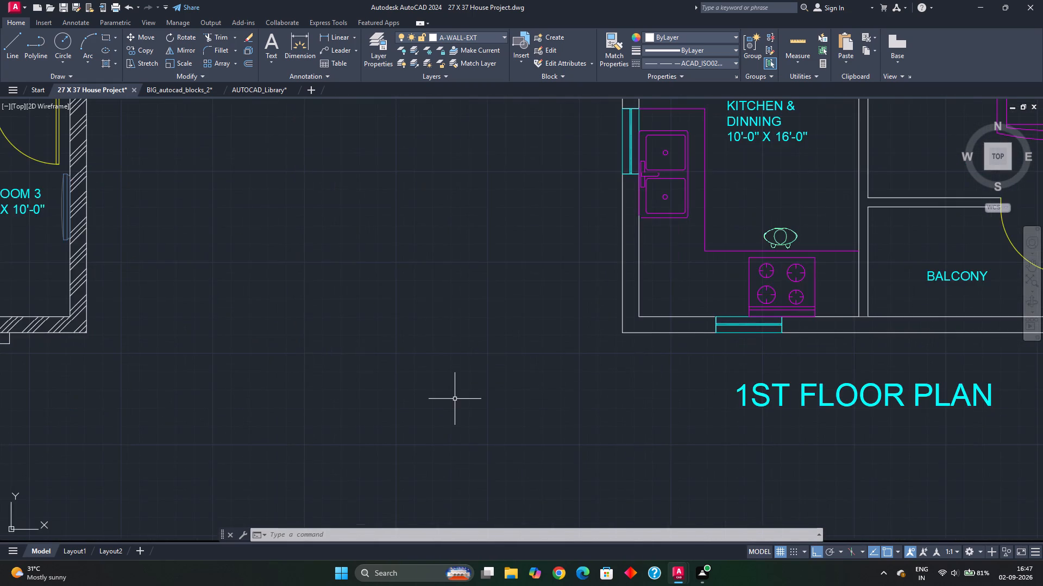
{"action": "scroll", "coordinate": [455, 399], "scroll_direction": "down", "scroll_amount": 2}
{"action": "middle_click_drag", "start_coordinate": [455, 400], "coordinate": [608, 363]}
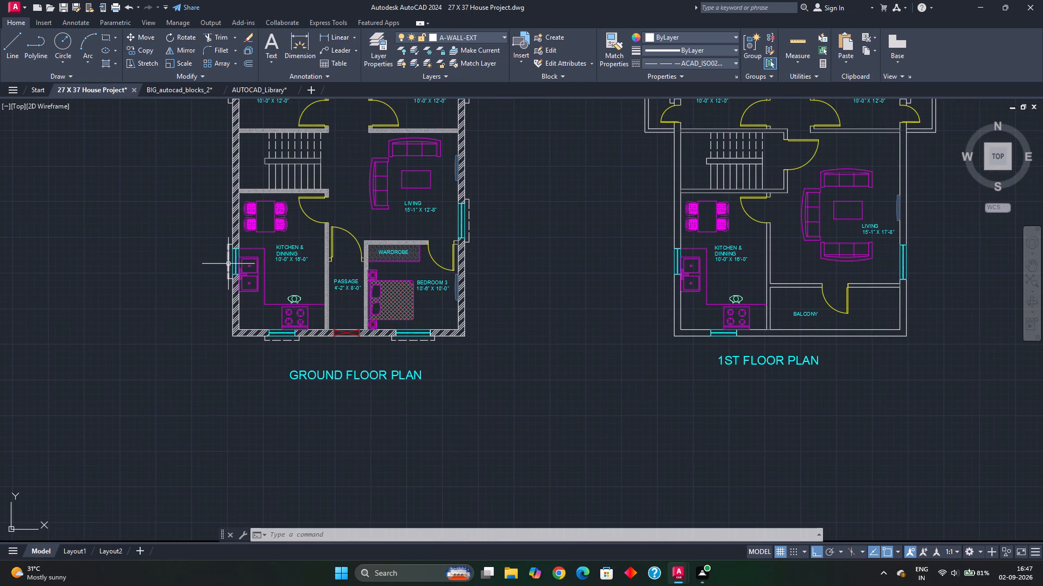
Move both kitchen windows' dashed outlines from the ground floor plan to the matching 1st floor windows, based on the left-wall window's outer midpoint.
{"action": "scroll", "coordinate": [228, 263], "scroll_direction": "up", "scroll_amount": 3}
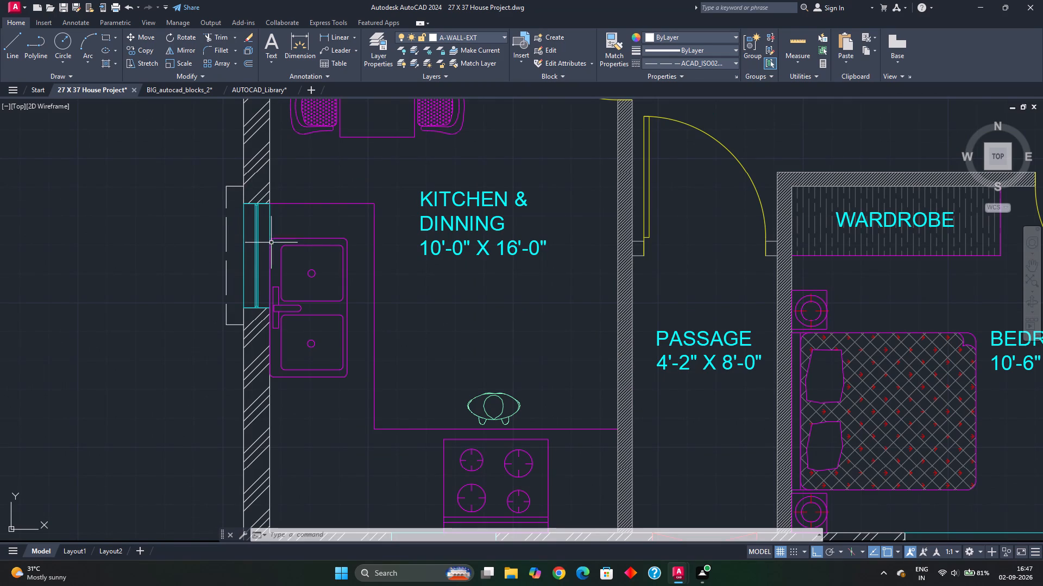
{"action": "left_click", "coordinate": [230, 186]}
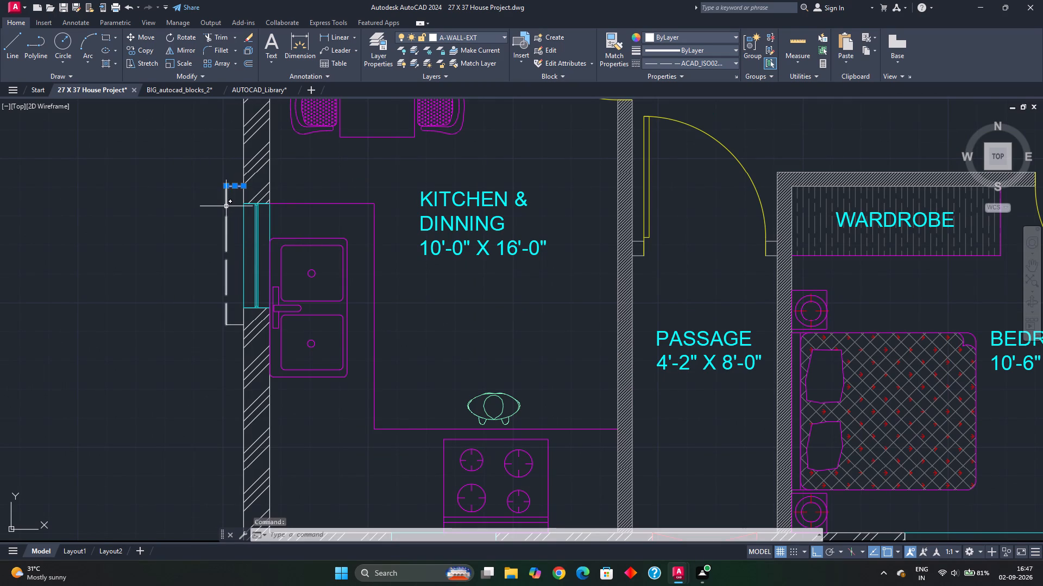
{"action": "left_click", "coordinate": [224, 205]}
{"action": "left_click", "coordinate": [230, 227]}
{"action": "left_click_drag", "start_coordinate": [233, 227], "coordinate": [226, 228]}
{"action": "left_click", "coordinate": [200, 234]}
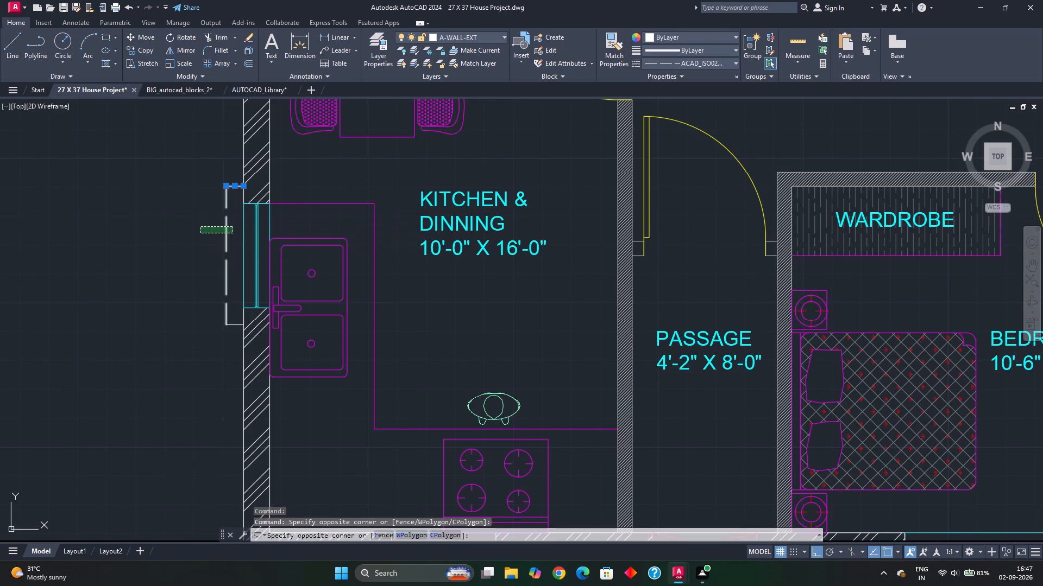
{"action": "middle_click_drag", "start_coordinate": [207, 274], "coordinate": [194, 160]}
{"action": "left_click", "coordinate": [222, 209]}
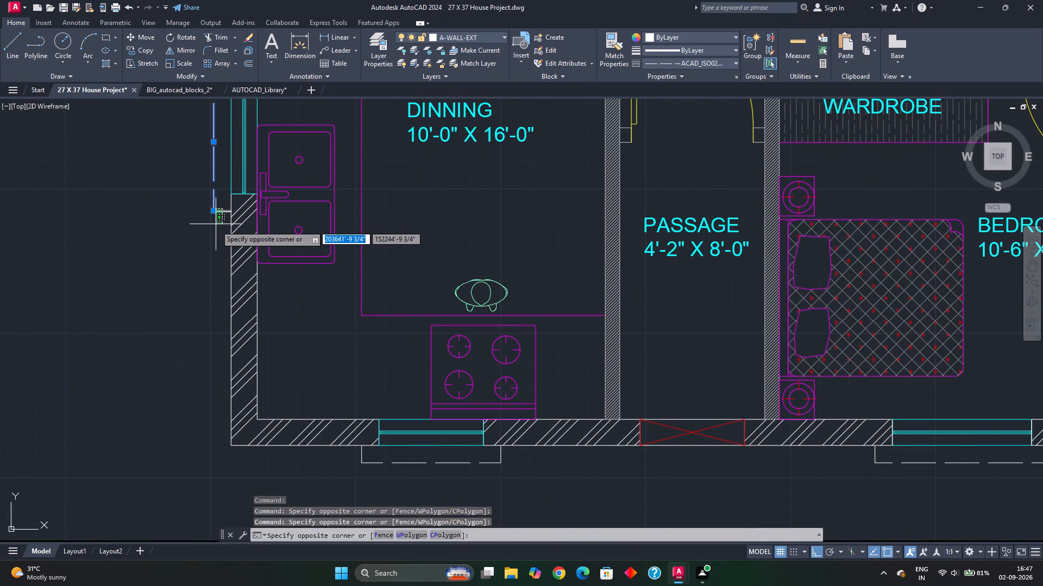
{"action": "left_click", "coordinate": [227, 210]}
{"action": "left_click", "coordinate": [224, 214]}
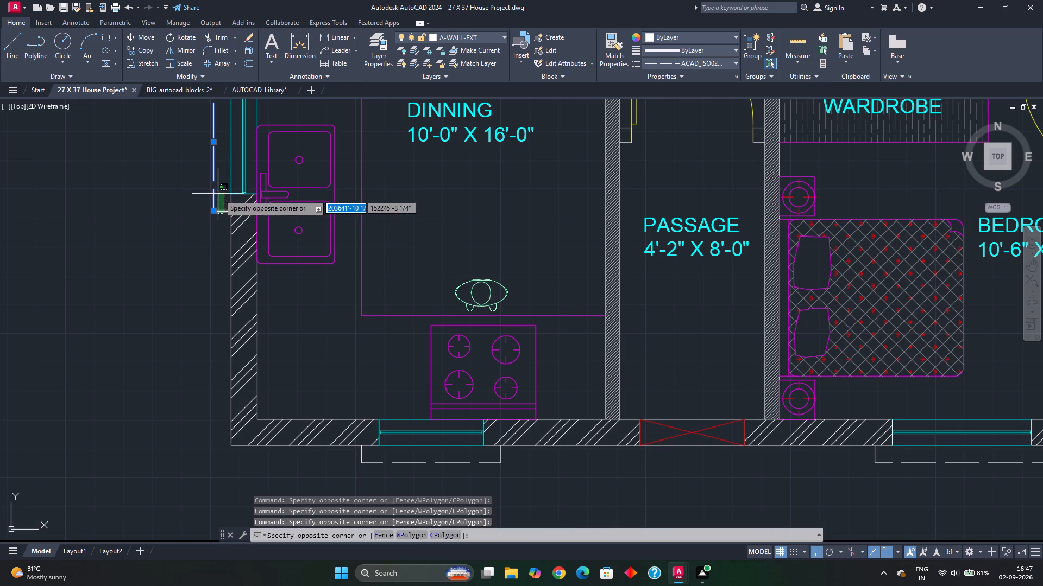
{"action": "left_click", "coordinate": [221, 194]}
{"action": "scroll", "coordinate": [431, 472], "scroll_direction": "up", "scroll_amount": 1}
{"action": "middle_click_drag", "start_coordinate": [431, 470], "coordinate": [443, 441]}
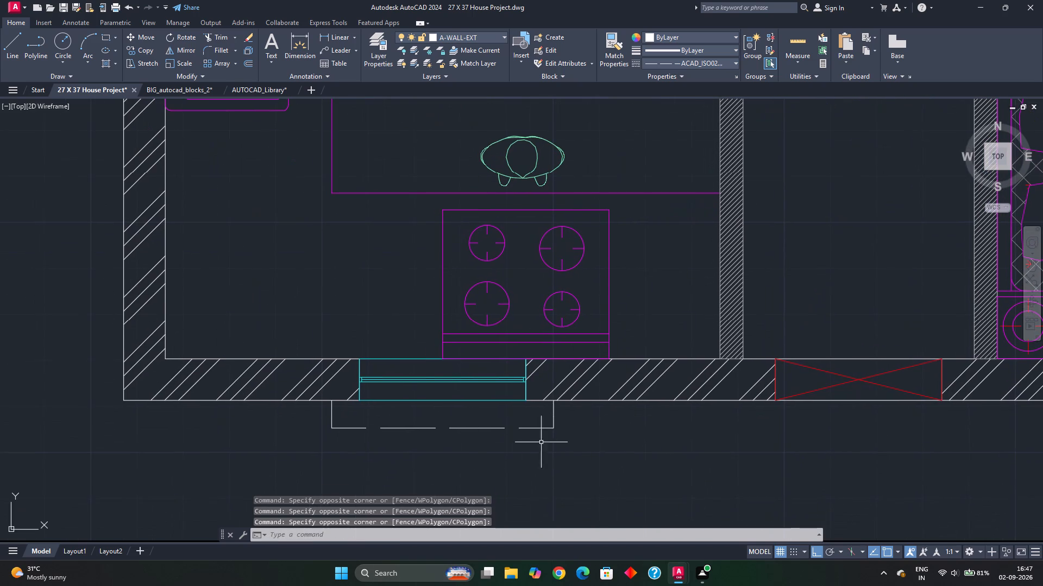
{"action": "left_click", "coordinate": [566, 423]}
{"action": "left_click", "coordinate": [298, 439]}
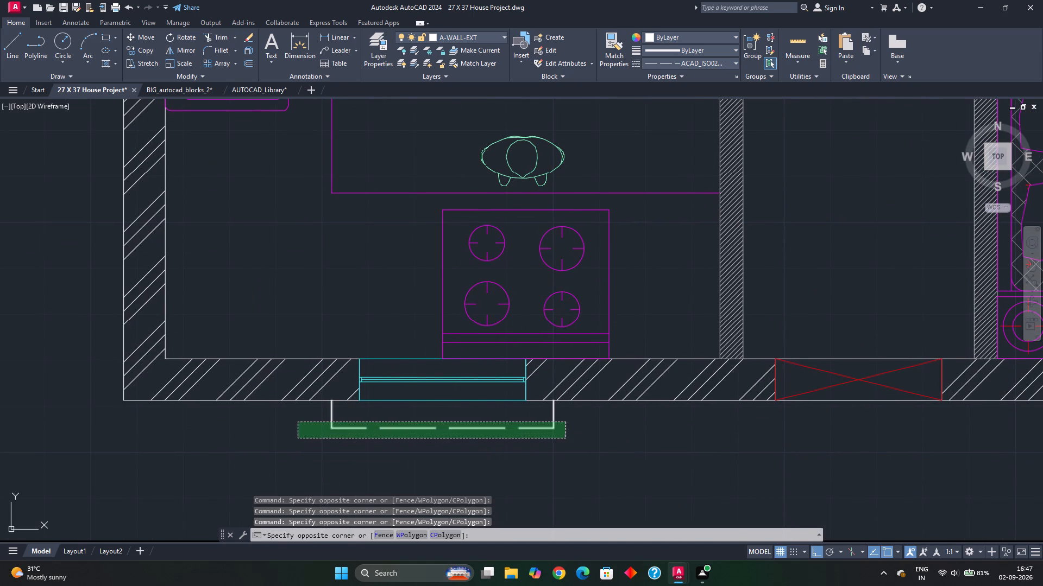
{"action": "scroll", "coordinate": [429, 382], "scroll_direction": "down", "scroll_amount": 1}
{"action": "scroll", "coordinate": [400, 275], "scroll_direction": "down", "scroll_amount": 1}
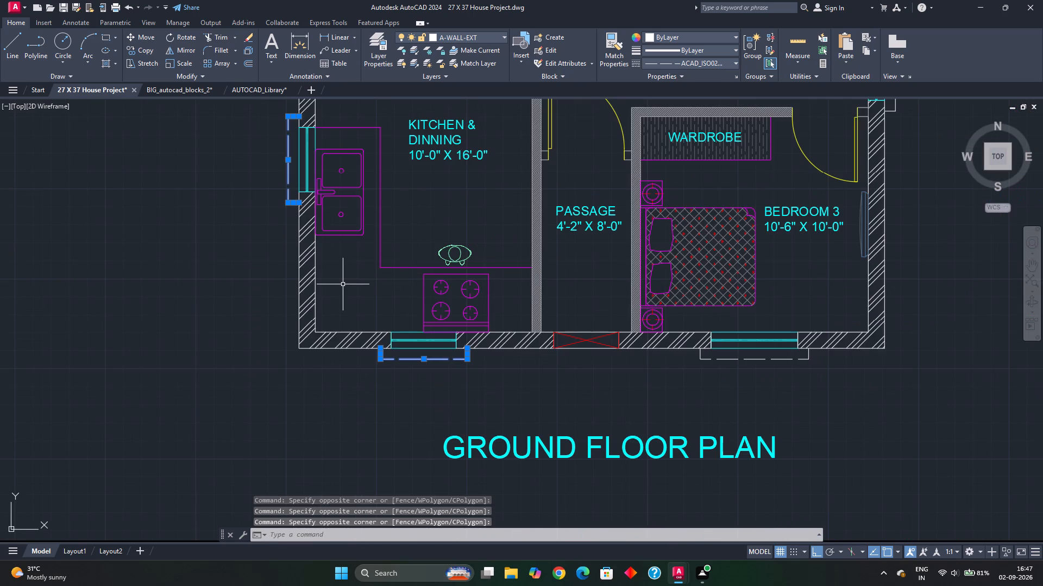
{"action": "key", "text": "m"}
{"action": "key", "text": "Return"}
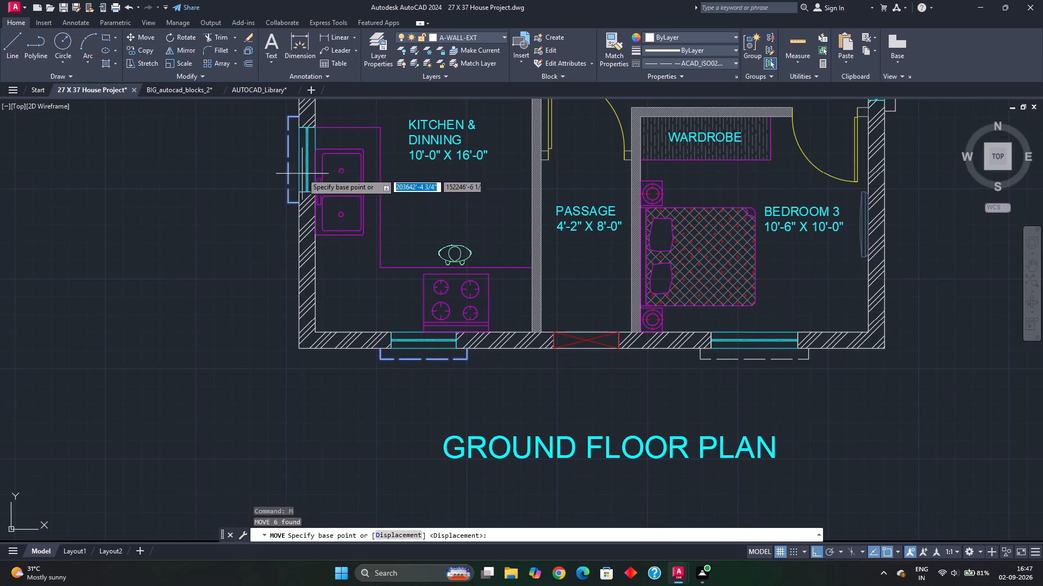
{"action": "left_click", "coordinate": [297, 157]}
{"action": "scroll", "coordinate": [639, 196], "scroll_direction": "down", "scroll_amount": 1}
{"action": "middle_click_drag", "start_coordinate": [658, 200], "coordinate": [615, 196]}
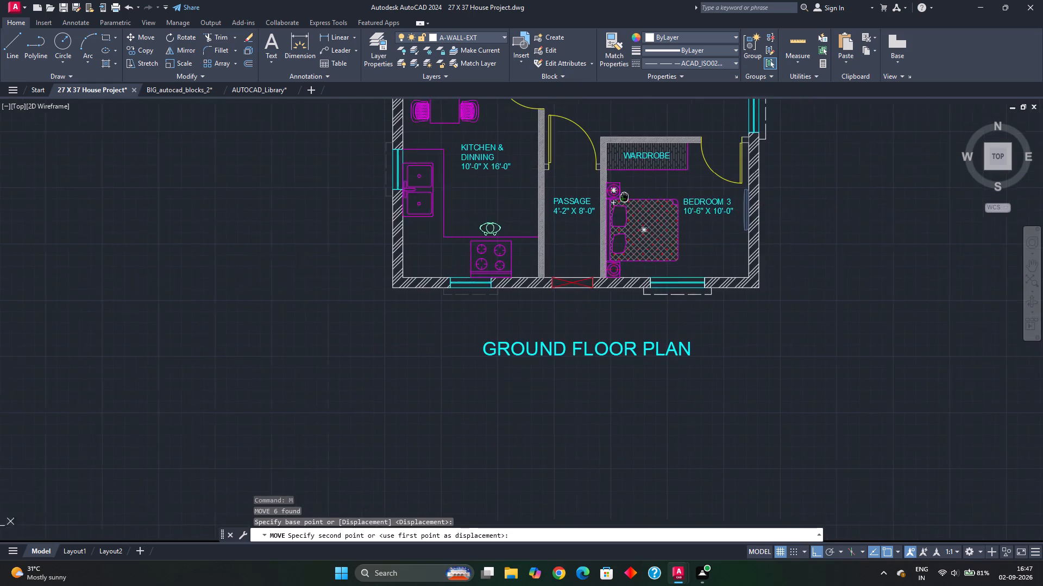
{"action": "middle_click_drag", "start_coordinate": [615, 196], "coordinate": [401, 192]}
{"action": "scroll", "coordinate": [757, 187], "scroll_direction": "up", "scroll_amount": 2}
{"action": "middle_click_drag", "start_coordinate": [775, 189], "coordinate": [544, 195]}
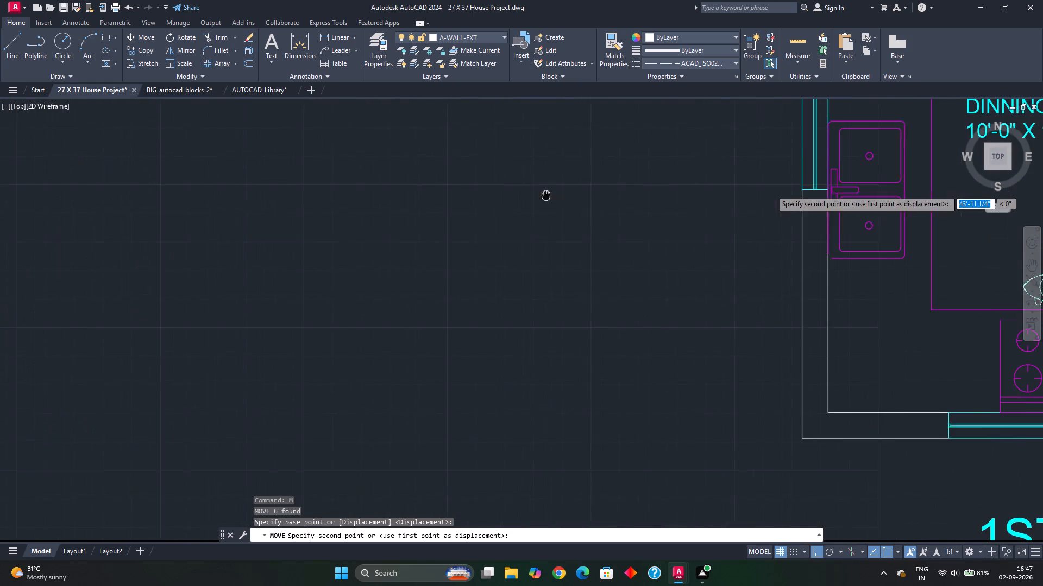
{"action": "middle_click_drag", "start_coordinate": [544, 195], "coordinate": [542, 195]}
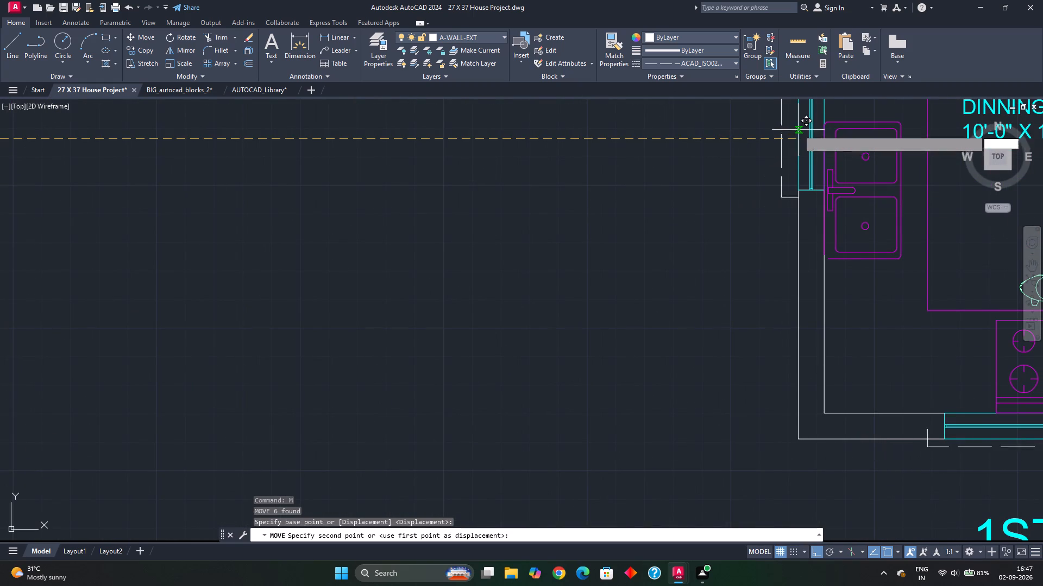
{"action": "left_click", "coordinate": [795, 139]}
{"action": "scroll", "coordinate": [742, 204], "scroll_direction": "down", "scroll_amount": 3}
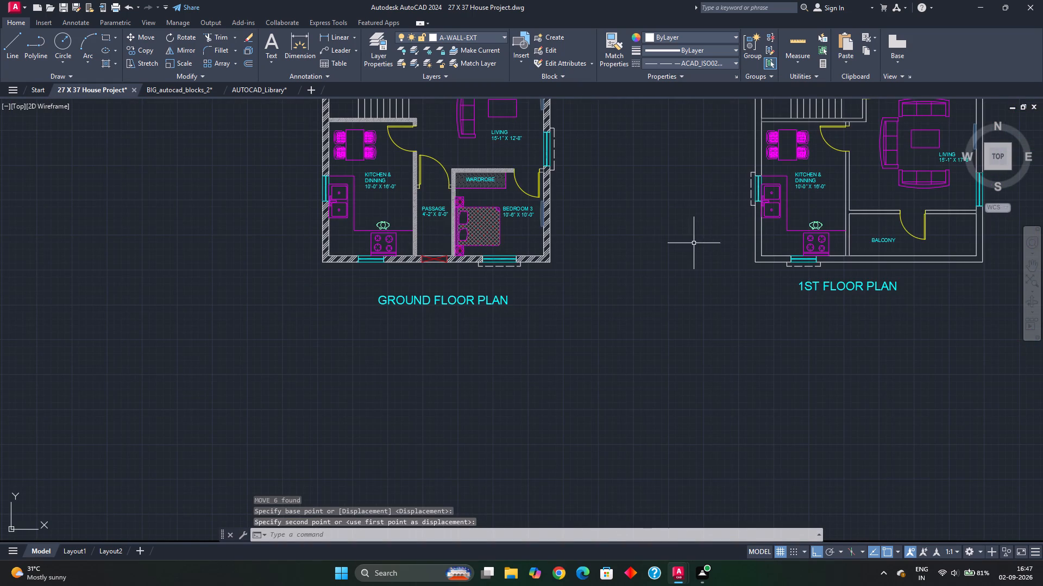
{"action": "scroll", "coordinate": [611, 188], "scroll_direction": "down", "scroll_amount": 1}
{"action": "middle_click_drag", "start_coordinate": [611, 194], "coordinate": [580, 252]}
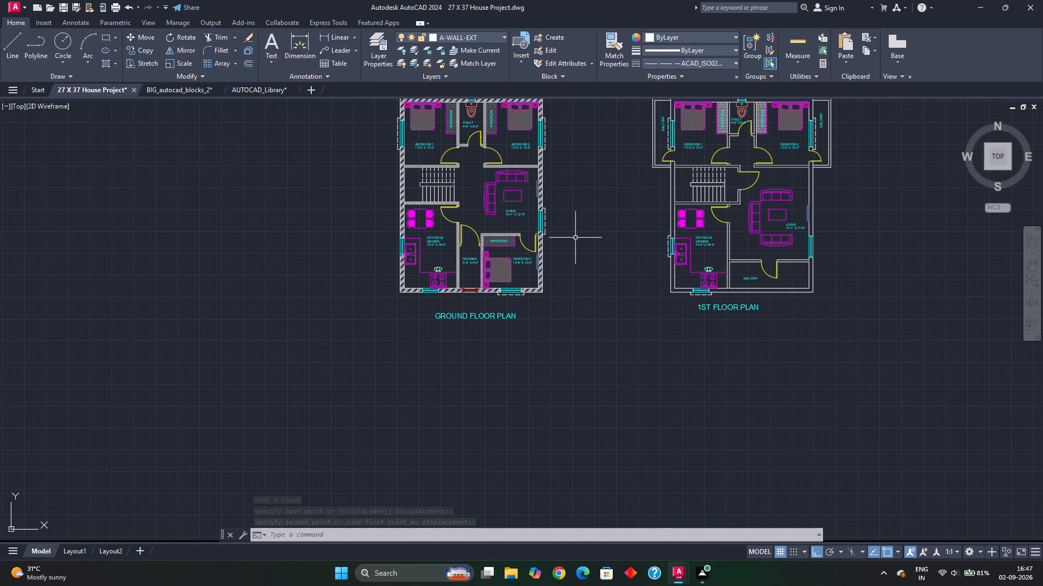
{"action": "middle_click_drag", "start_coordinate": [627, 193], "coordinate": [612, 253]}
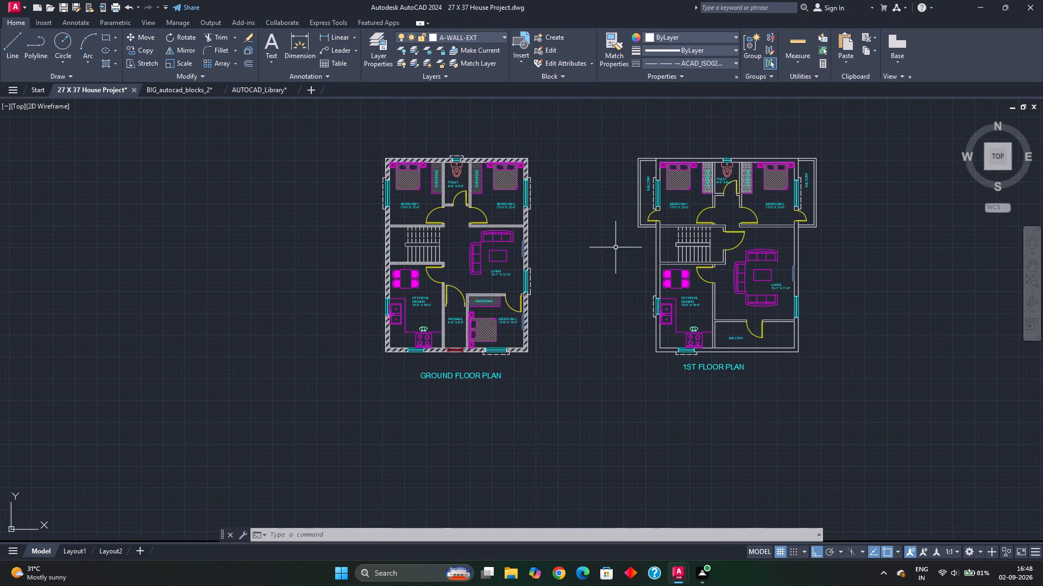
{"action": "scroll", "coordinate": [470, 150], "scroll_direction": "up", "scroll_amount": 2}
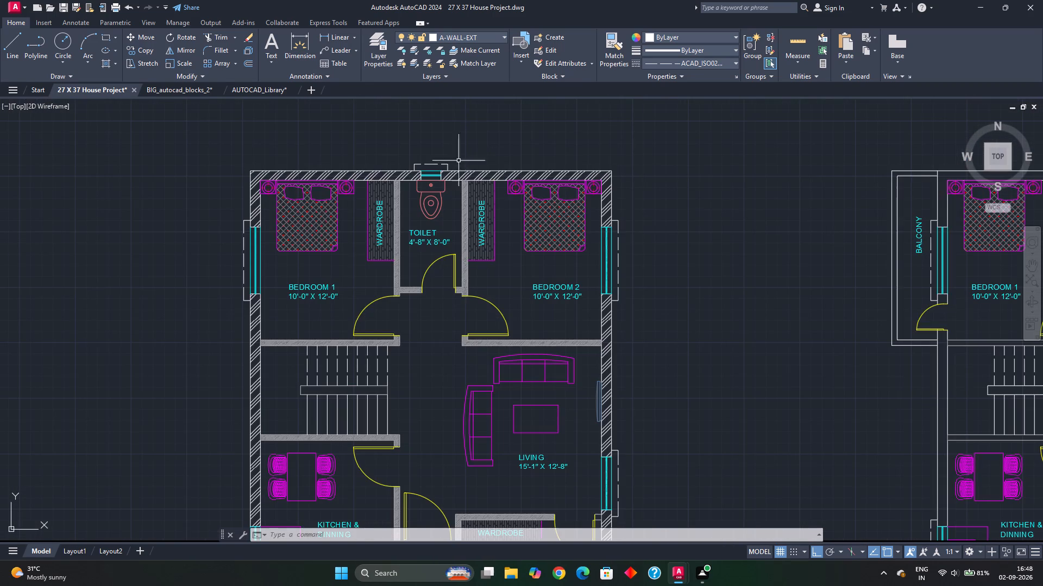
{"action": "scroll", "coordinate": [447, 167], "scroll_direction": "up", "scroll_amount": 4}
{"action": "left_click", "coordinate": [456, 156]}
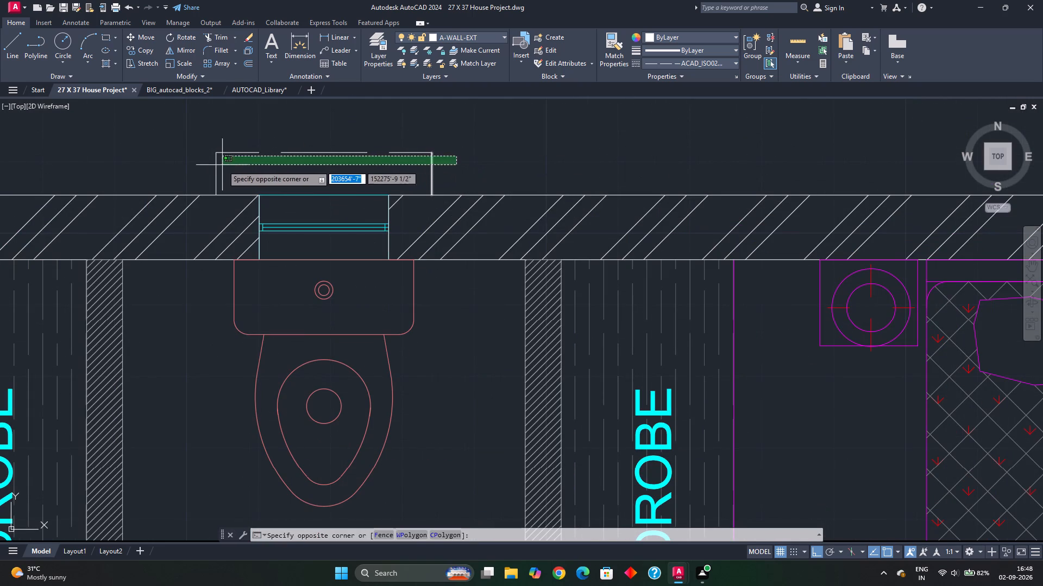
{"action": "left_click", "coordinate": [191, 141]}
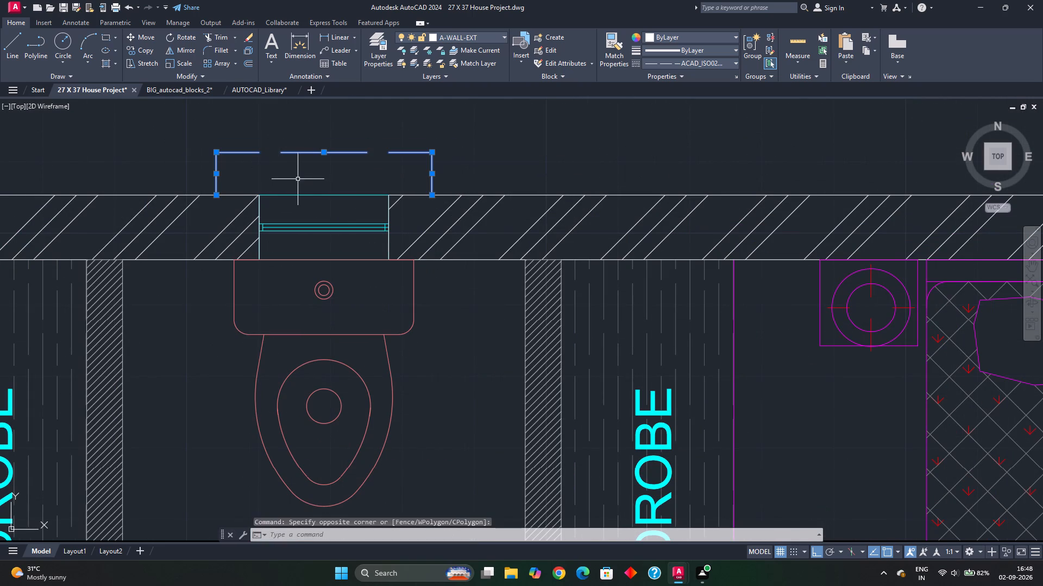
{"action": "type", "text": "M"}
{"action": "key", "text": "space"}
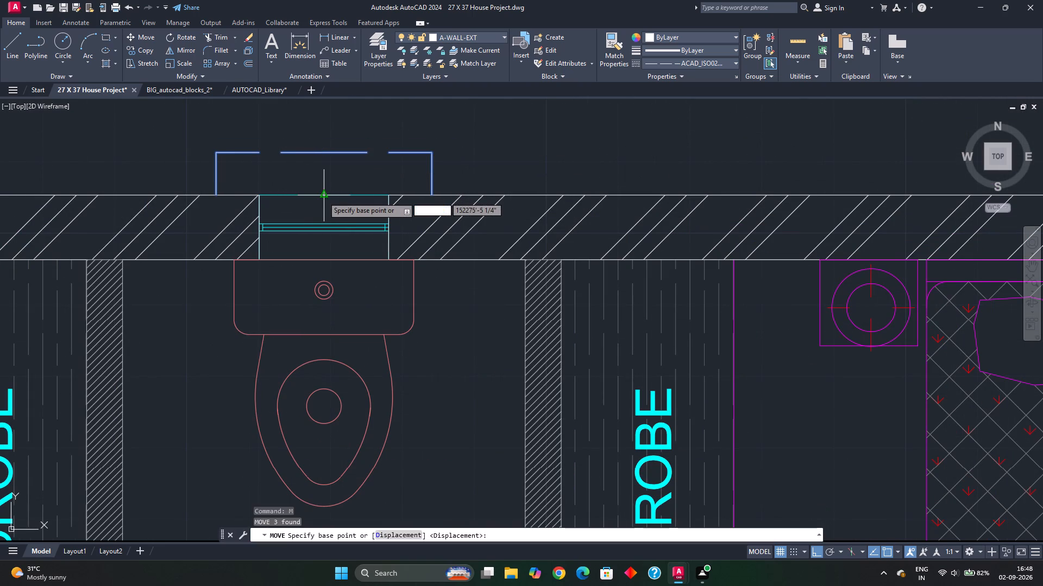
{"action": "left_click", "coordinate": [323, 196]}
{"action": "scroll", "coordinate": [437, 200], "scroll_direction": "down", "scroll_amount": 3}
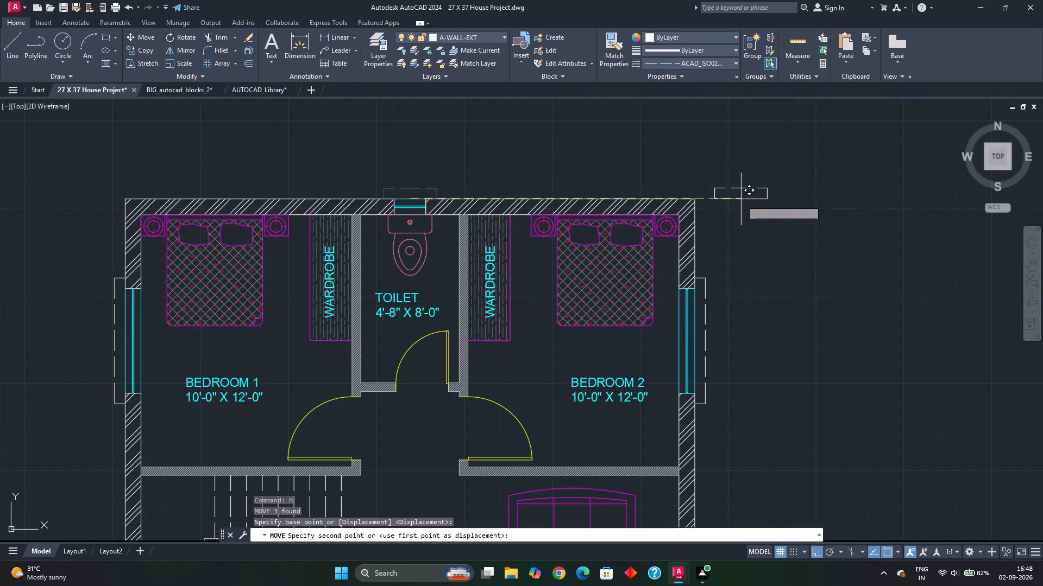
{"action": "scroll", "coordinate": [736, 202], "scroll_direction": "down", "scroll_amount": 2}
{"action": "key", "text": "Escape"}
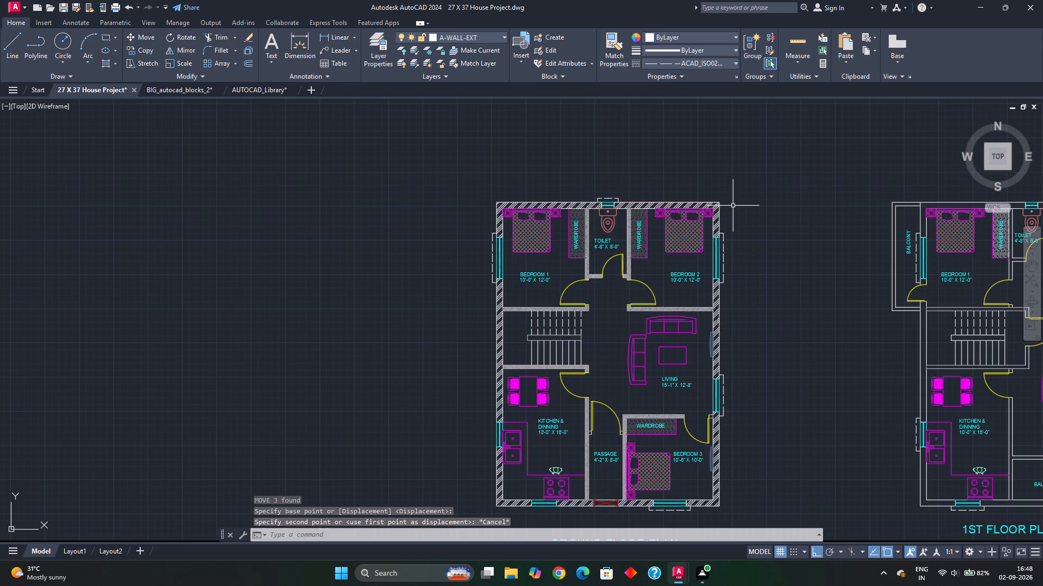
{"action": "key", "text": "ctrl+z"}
Copy both kitchen windows' dashed outlines from the 1st floor back to the matching ground floor windows, based on the left-wall window's outer midpoint.
{"action": "scroll", "coordinate": [727, 220], "scroll_direction": "down", "scroll_amount": 3}
{"action": "scroll", "coordinate": [700, 260], "scroll_direction": "down", "scroll_amount": 2}
{"action": "middle_click_drag", "start_coordinate": [694, 263], "coordinate": [631, 127]}
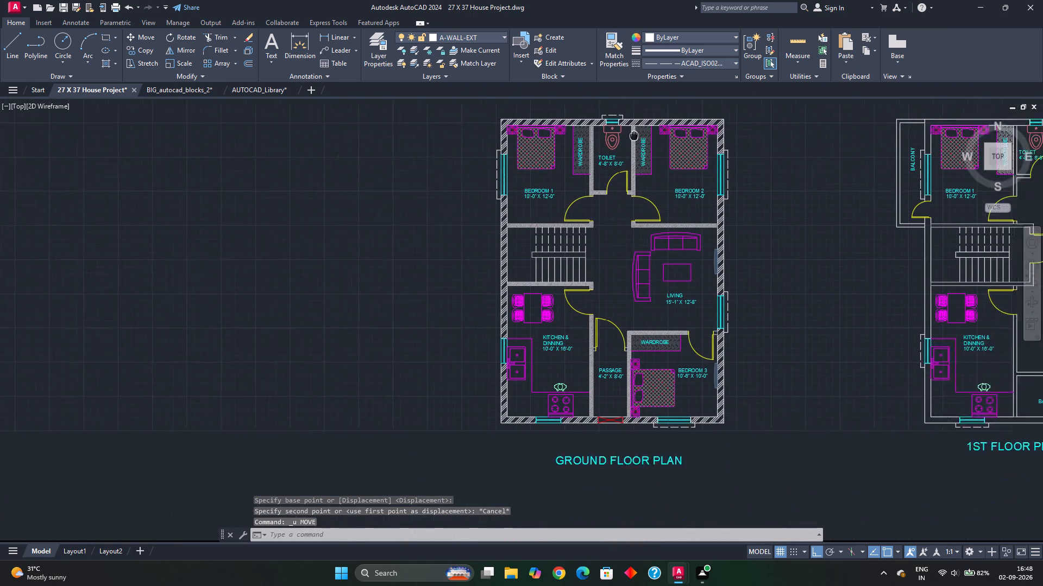
{"action": "middle_click_drag", "start_coordinate": [631, 127], "coordinate": [620, 106]}
{"action": "middle_click_drag", "start_coordinate": [651, 282], "coordinate": [489, 154]}
{"action": "scroll", "coordinate": [802, 274], "scroll_direction": "up", "scroll_amount": 3}
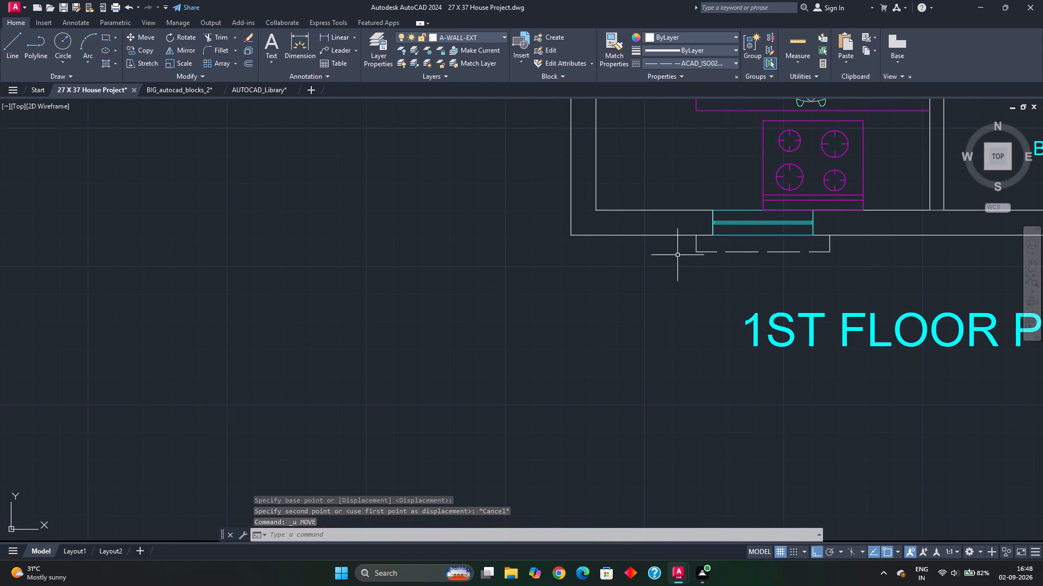
{"action": "left_click", "coordinate": [686, 241]}
{"action": "left_click", "coordinate": [864, 278]}
{"action": "left_click", "coordinate": [850, 241]}
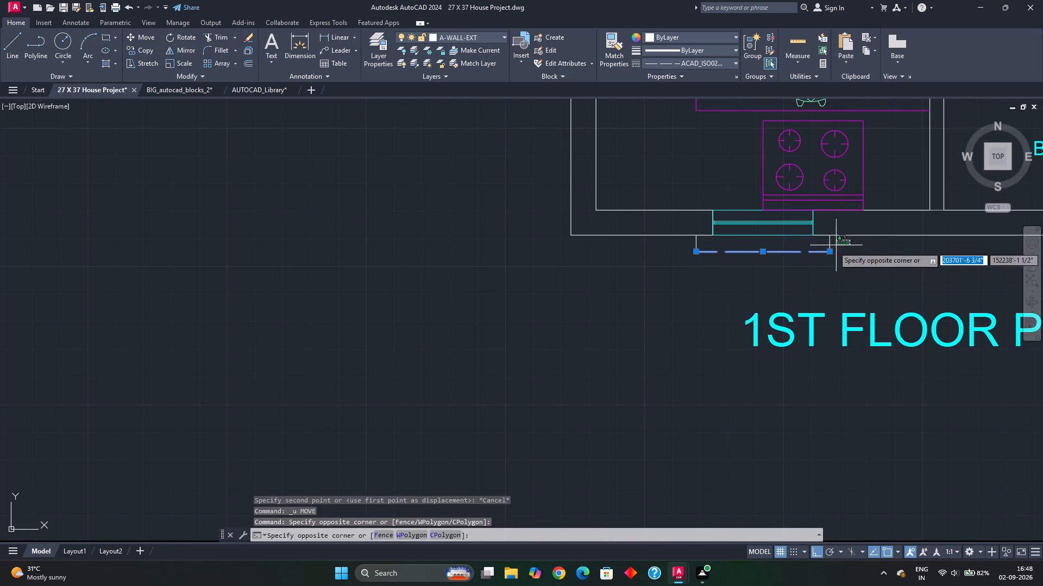
{"action": "left_click", "coordinate": [682, 247]}
{"action": "scroll", "coordinate": [674, 243], "scroll_direction": "down", "scroll_amount": 1}
{"action": "middle_click_drag", "start_coordinate": [658, 190], "coordinate": [655, 267]}
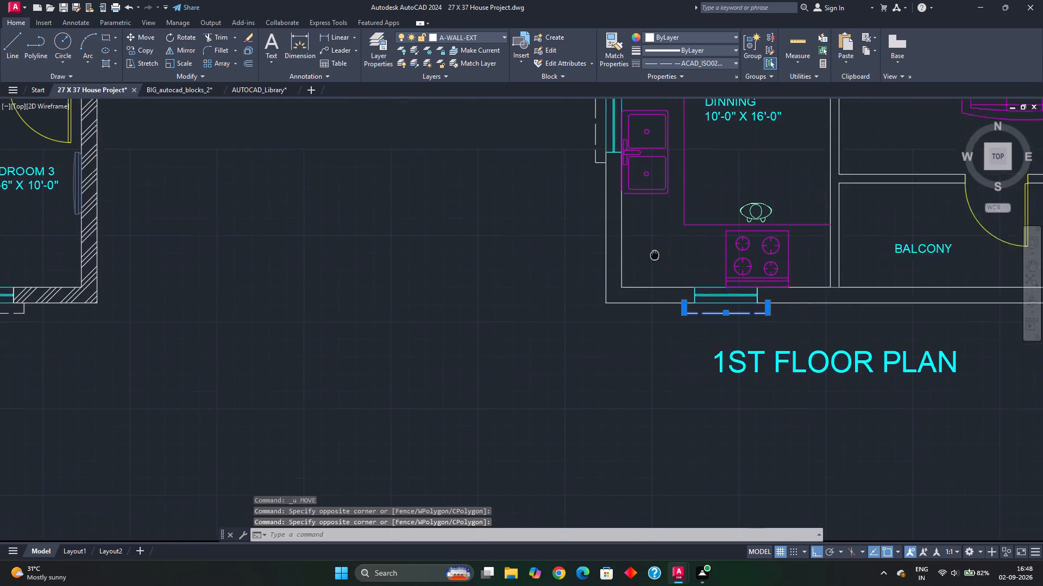
{"action": "middle_click_drag", "start_coordinate": [655, 267], "coordinate": [655, 322]}
{"action": "scroll", "coordinate": [575, 222], "scroll_direction": "up", "scroll_amount": 2}
{"action": "left_click", "coordinate": [636, 270]}
{"action": "middle_click_drag", "start_coordinate": [627, 188], "coordinate": [606, 374]}
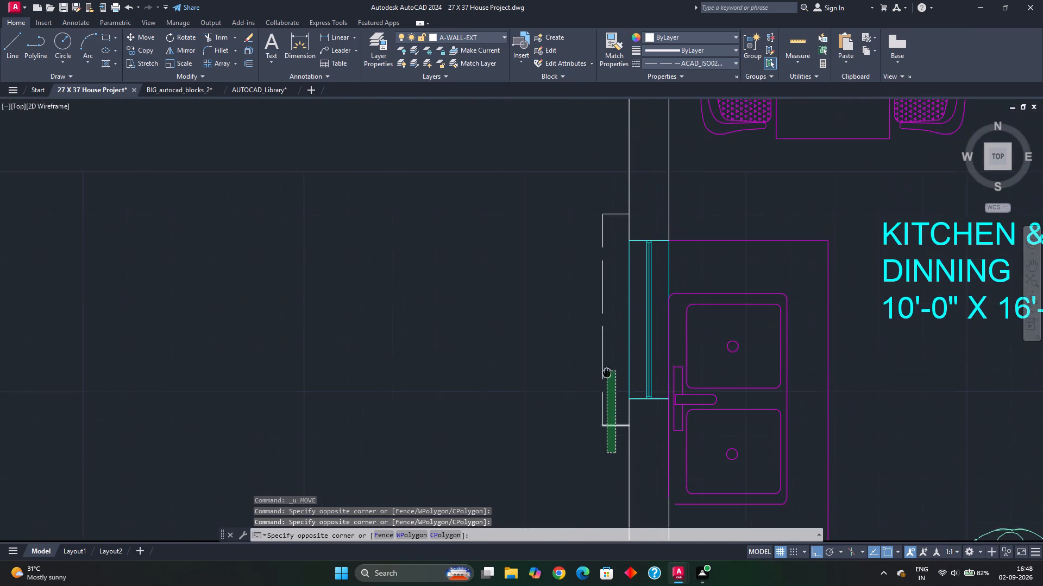
{"action": "middle_click_drag", "start_coordinate": [606, 374], "coordinate": [605, 366]}
{"action": "left_click", "coordinate": [589, 196]}
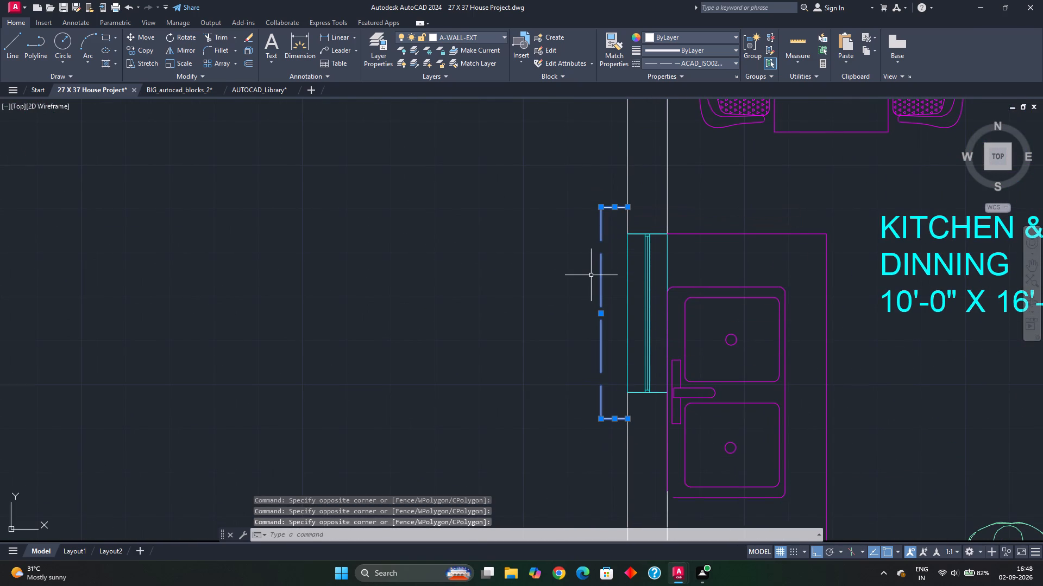
{"action": "key", "text": "c"}
{"action": "key", "text": "o"}
{"action": "key", "text": "Return"}
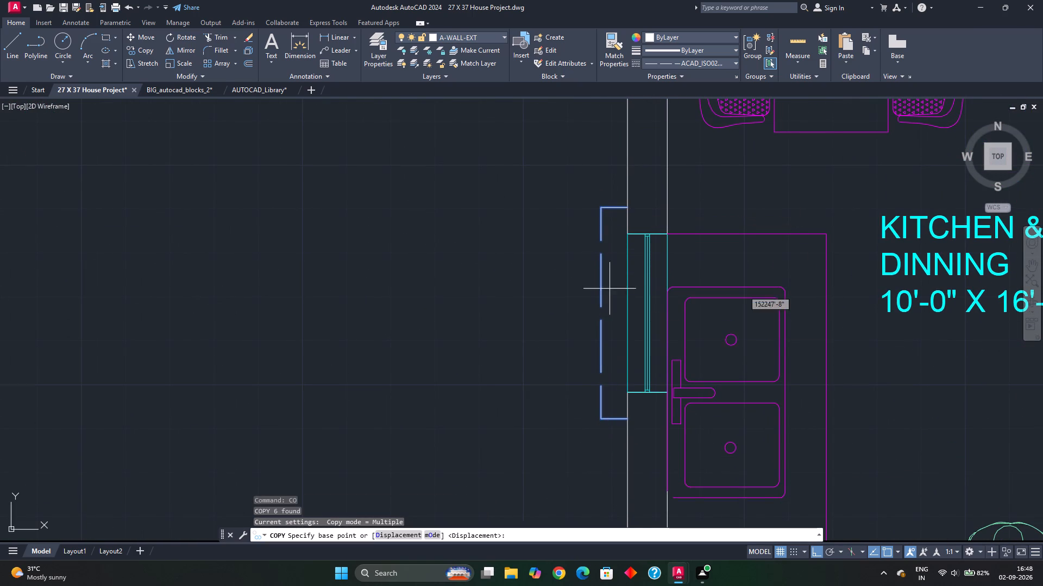
{"action": "left_click", "coordinate": [626, 312]}
{"action": "scroll", "coordinate": [576, 311], "scroll_direction": "down", "scroll_amount": 3}
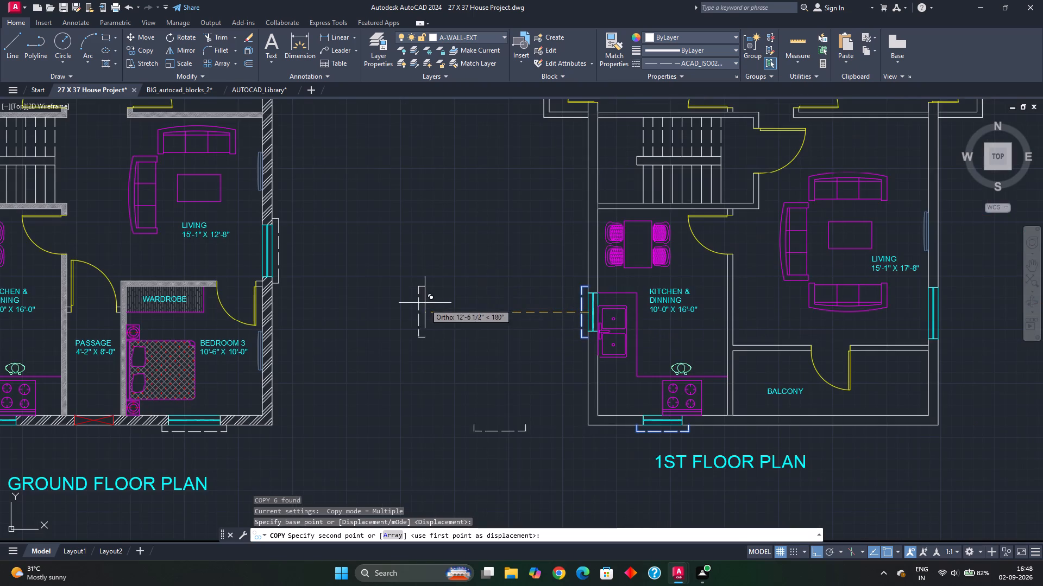
{"action": "middle_click_drag", "start_coordinate": [401, 302], "coordinate": [834, 271]}
{"action": "scroll", "coordinate": [468, 281], "scroll_direction": "up", "scroll_amount": 2}
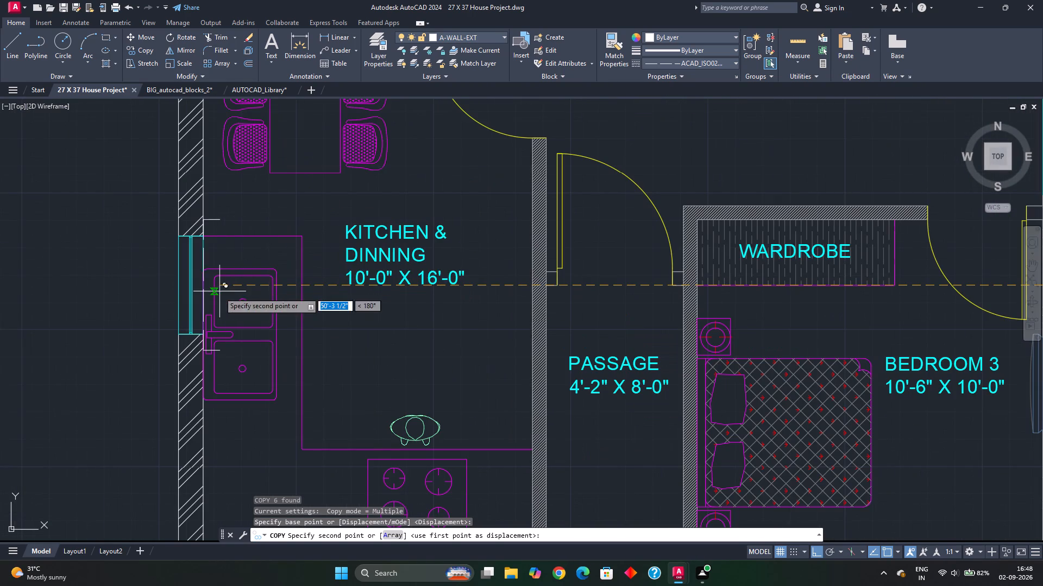
{"action": "scroll", "coordinate": [192, 292], "scroll_direction": "up", "scroll_amount": 2}
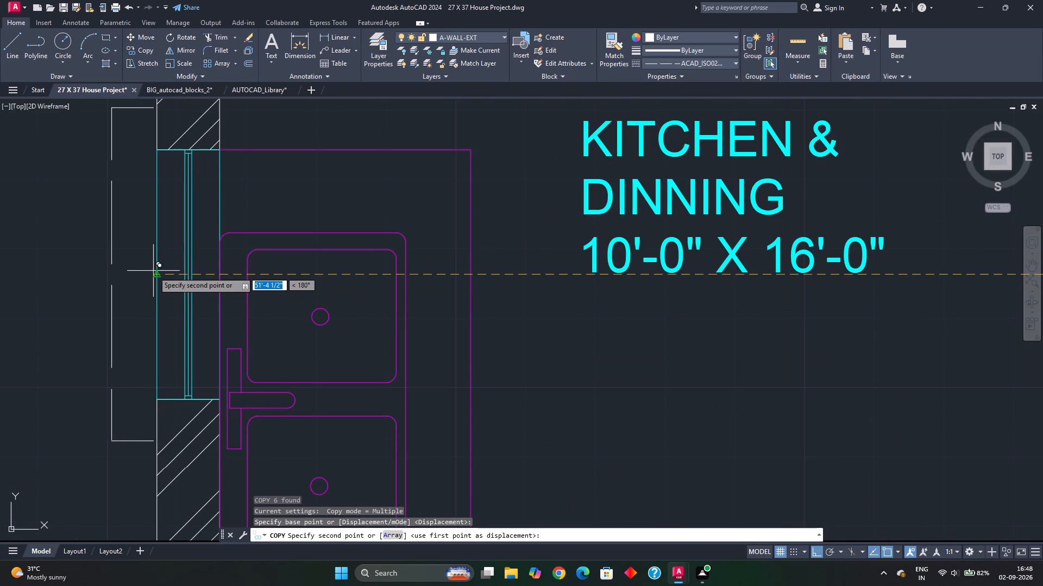
{"action": "left_click", "coordinate": [155, 275]}
{"action": "scroll", "coordinate": [179, 287], "scroll_direction": "down", "scroll_amount": 3}
{"action": "key", "text": "Escape"}
Copy the toilet window's dashed outline from the ground floor to the 1st floor toilet window, aligned by the windows' outer midpoints.
{"action": "scroll", "coordinate": [360, 276], "scroll_direction": "down", "scroll_amount": 3}
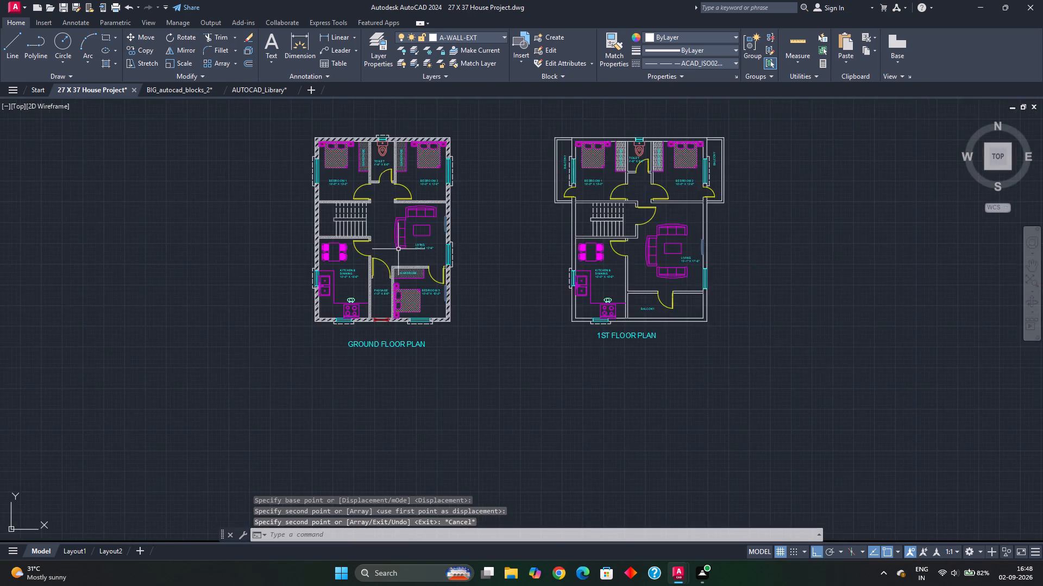
{"action": "middle_click_drag", "start_coordinate": [398, 260], "coordinate": [384, 351]}
{"action": "scroll", "coordinate": [368, 220], "scroll_direction": "up", "scroll_amount": 6}
{"action": "left_click", "coordinate": [463, 273]}
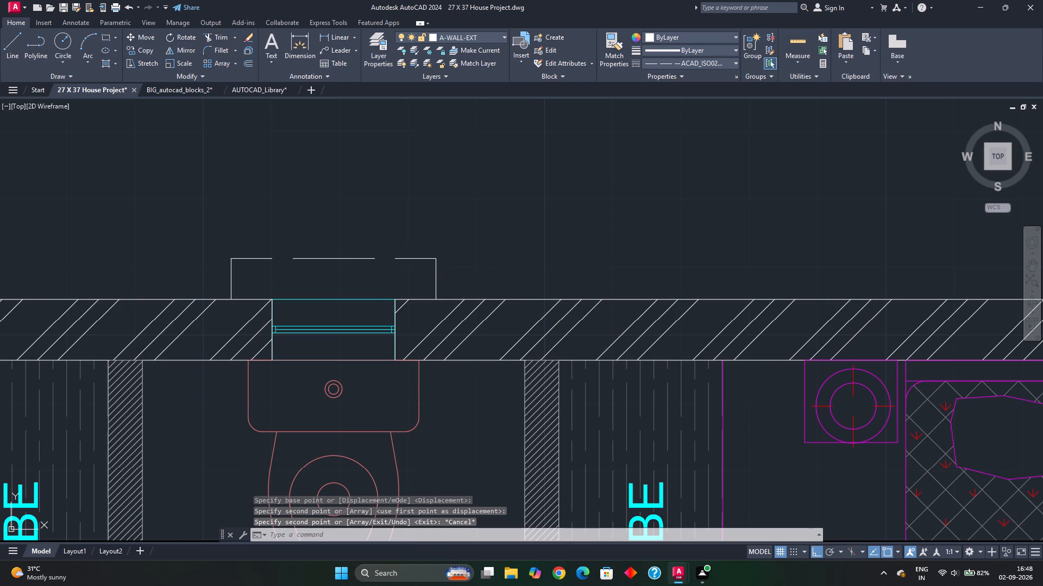
{"action": "left_click", "coordinate": [197, 244]}
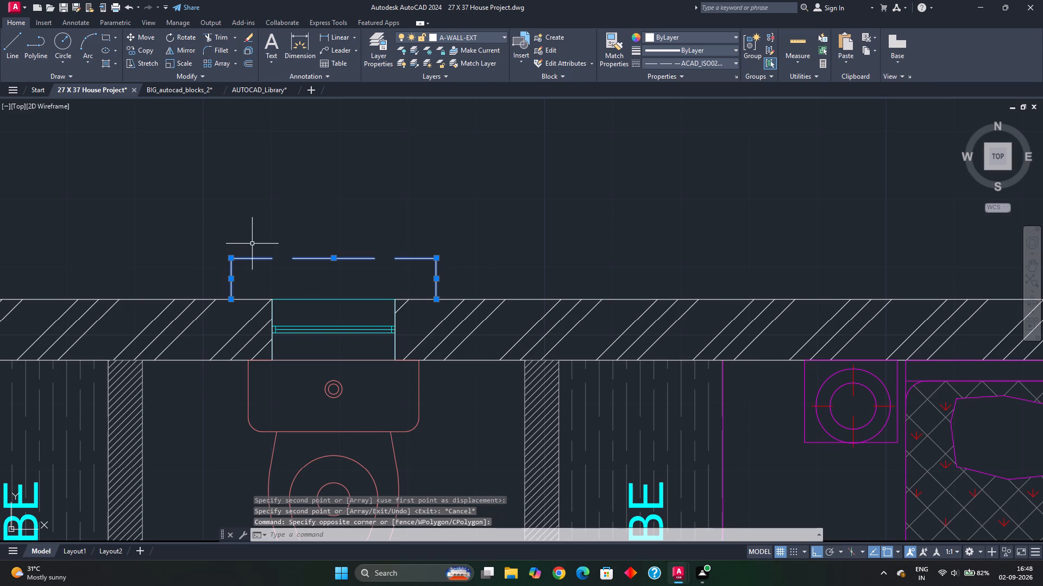
{"action": "key", "text": "c"}
{"action": "key", "text": "o"}
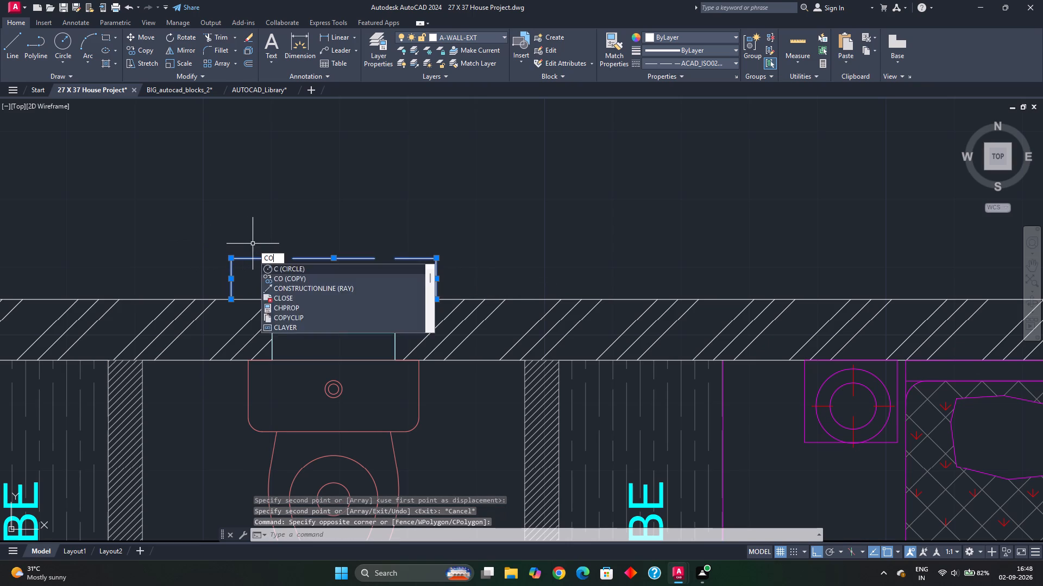
{"action": "key", "text": "Return"}
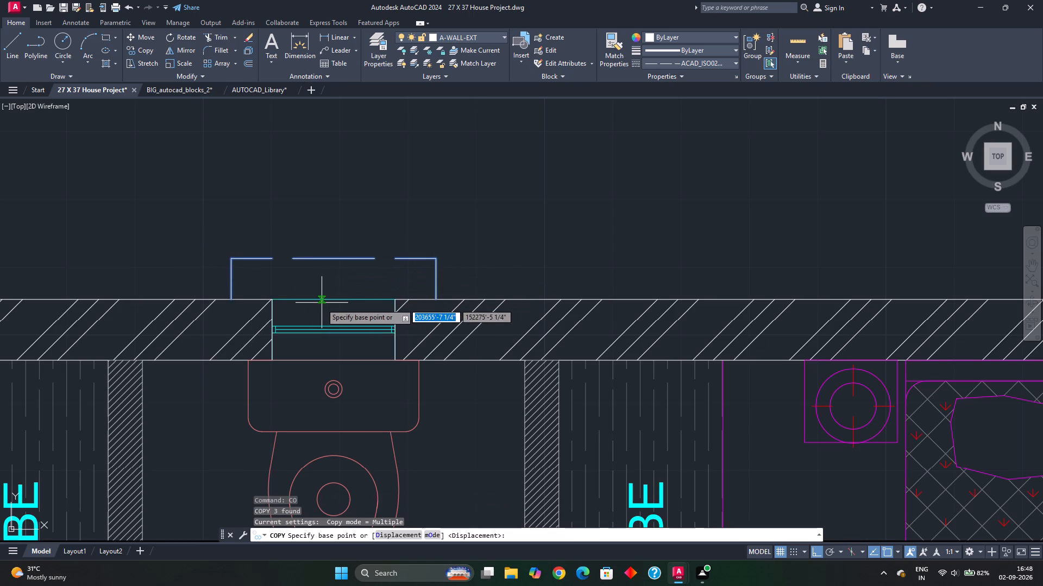
{"action": "left_click", "coordinate": [334, 298]}
{"action": "scroll", "coordinate": [386, 297], "scroll_direction": "down", "scroll_amount": 3}
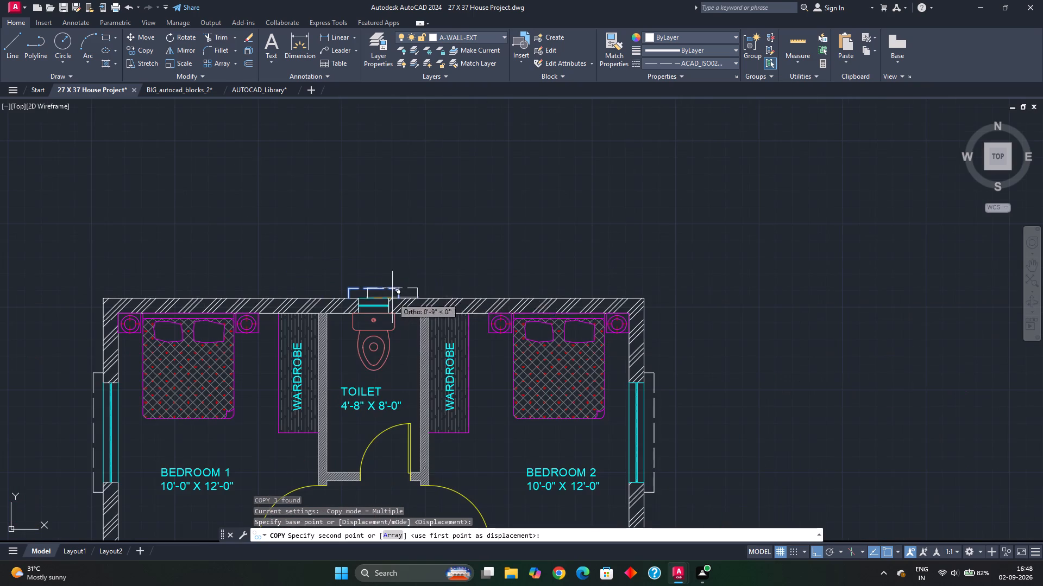
{"action": "middle_click_drag", "start_coordinate": [737, 308], "coordinate": [337, 286]}
{"action": "middle_click_drag", "start_coordinate": [670, 284], "coordinate": [317, 271]}
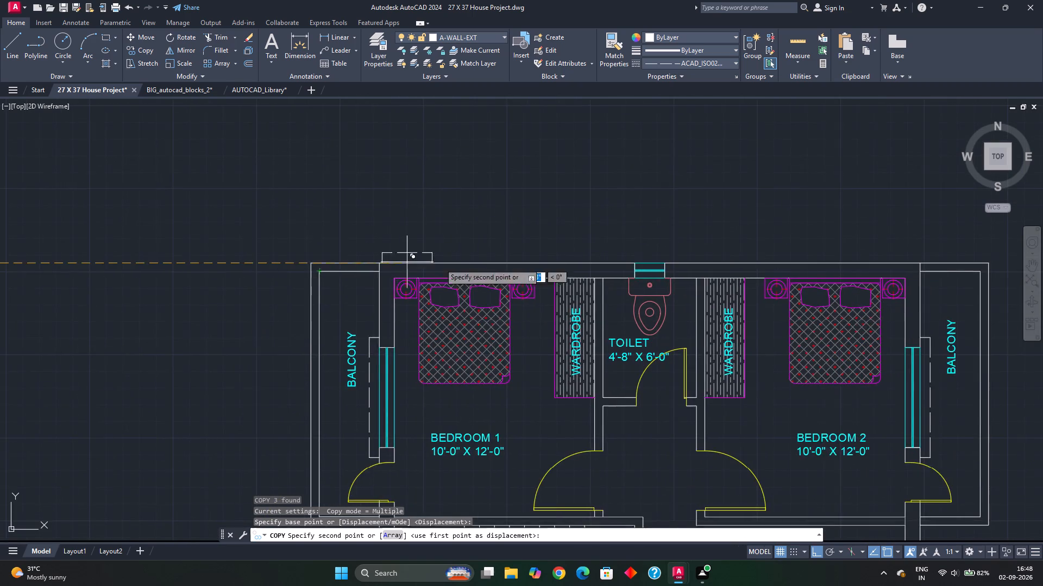
{"action": "scroll", "coordinate": [635, 270], "scroll_direction": "up", "scroll_amount": 3}
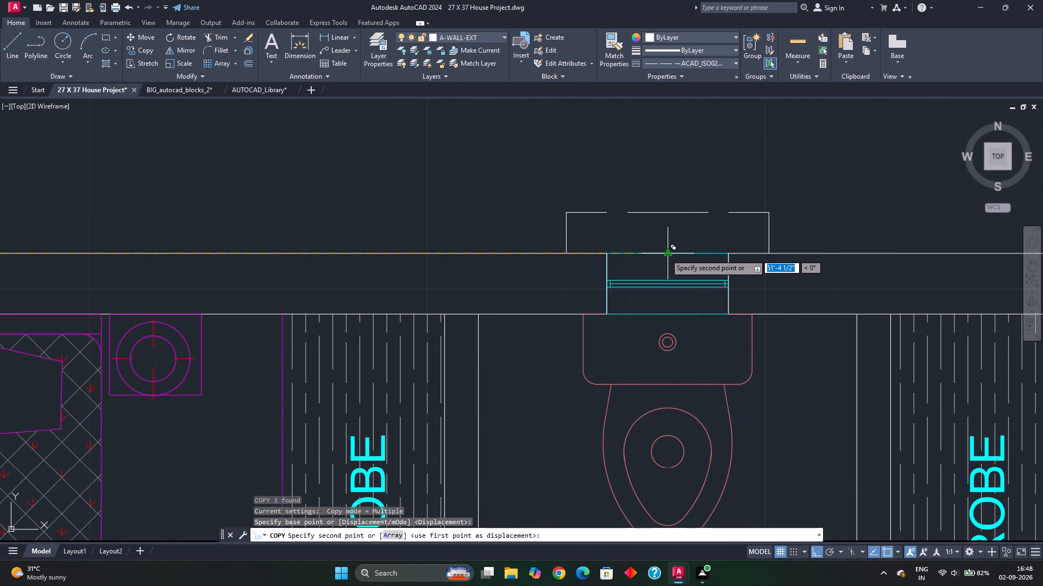
{"action": "left_click", "coordinate": [665, 254]}
{"action": "key", "text": "Escape"}
Copy the living room window's dashed outline from the ground floor to the 1st floor living room window by outer midpoints, with Ortho off.
{"action": "scroll", "coordinate": [724, 278], "scroll_direction": "down", "scroll_amount": 3}
{"action": "scroll", "coordinate": [753, 320], "scroll_direction": "down", "scroll_amount": 1}
{"action": "middle_click_drag", "start_coordinate": [739, 315], "coordinate": [621, 281]}
{"action": "middle_click_drag", "start_coordinate": [730, 336], "coordinate": [710, 291]}
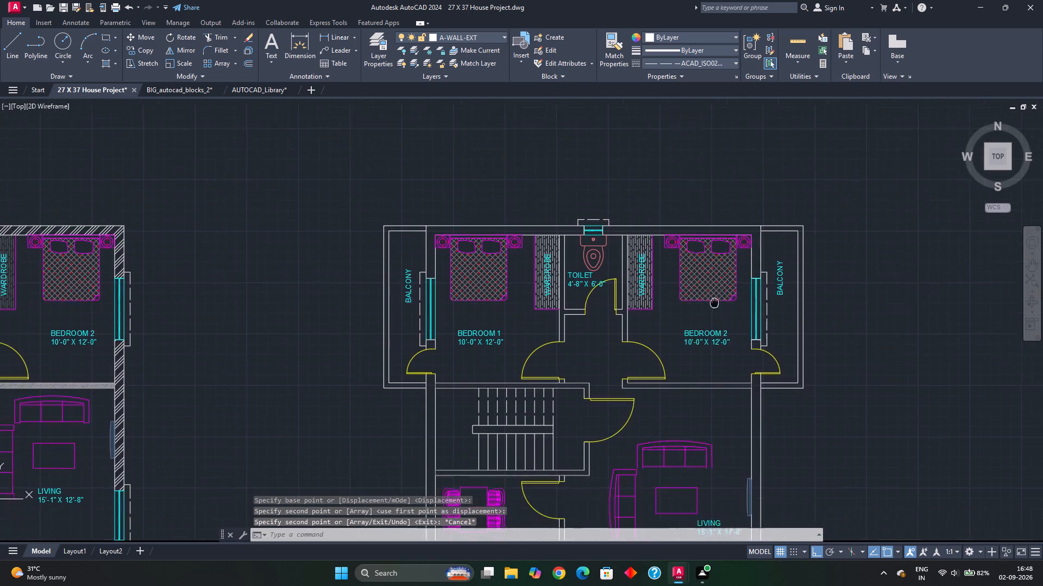
{"action": "middle_click_drag", "start_coordinate": [710, 291], "coordinate": [680, 171]}
{"action": "middle_click_drag", "start_coordinate": [710, 358], "coordinate": [696, 258]}
{"action": "scroll", "coordinate": [710, 343], "scroll_direction": "up", "scroll_amount": 1}
{"action": "middle_click_drag", "start_coordinate": [710, 343], "coordinate": [791, 274]}
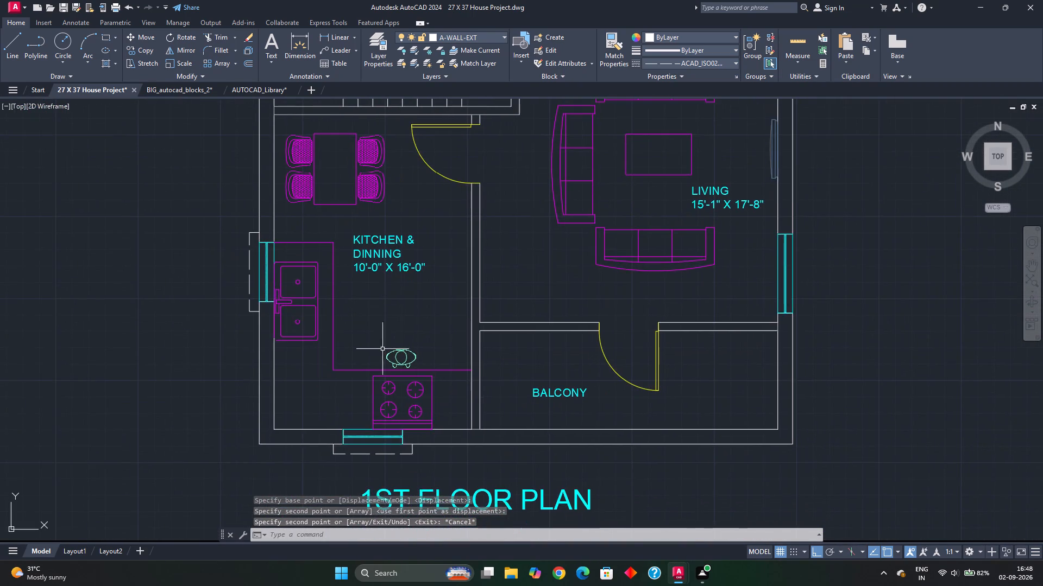
{"action": "scroll", "coordinate": [376, 353], "scroll_direction": "down", "scroll_amount": 2}
{"action": "middle_click_drag", "start_coordinate": [255, 337], "coordinate": [347, 290]}
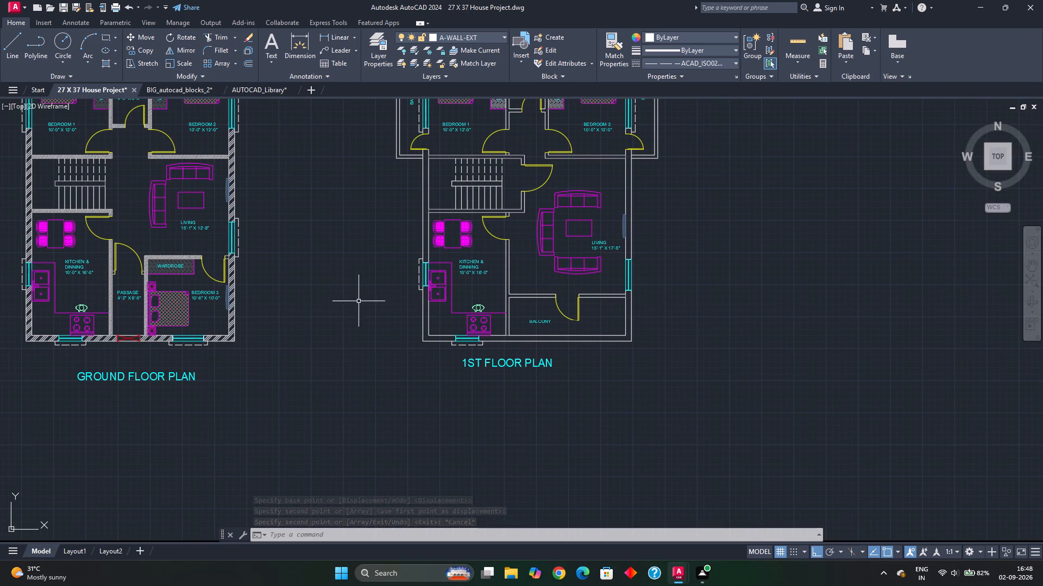
{"action": "scroll", "coordinate": [241, 254], "scroll_direction": "up", "scroll_amount": 2}
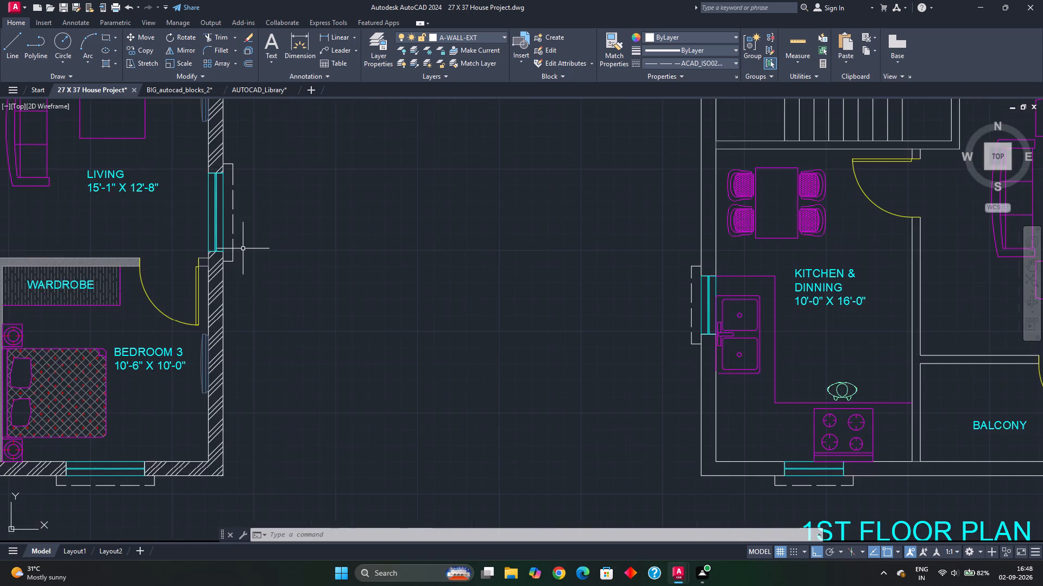
{"action": "middle_click_drag", "start_coordinate": [247, 253], "coordinate": [457, 285]}
{"action": "scroll", "coordinate": [437, 219], "scroll_direction": "up", "scroll_amount": 2}
{"action": "middle_click_drag", "start_coordinate": [437, 219], "coordinate": [516, 175]}
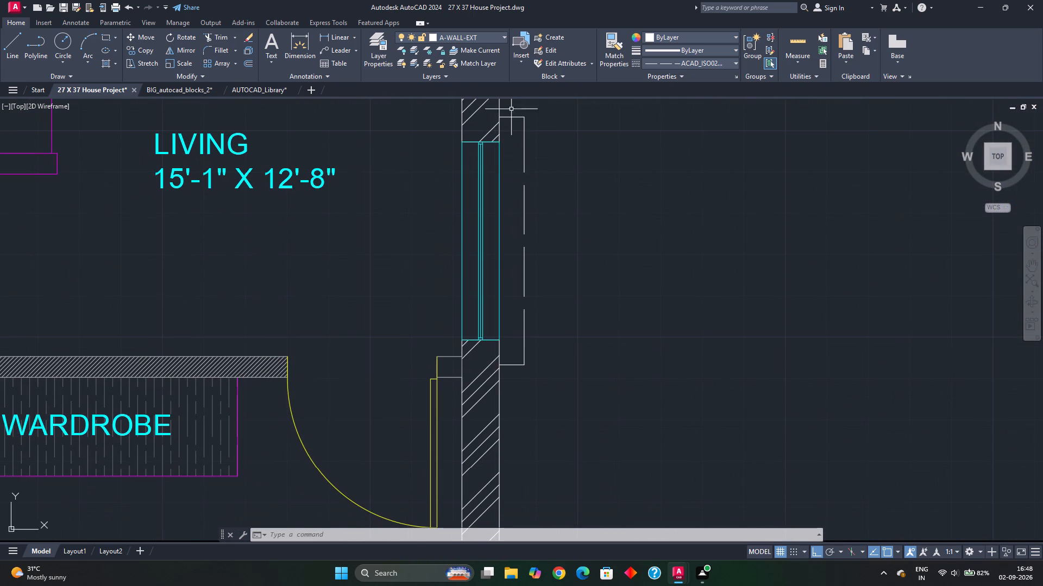
{"action": "left_click", "coordinate": [512, 103]}
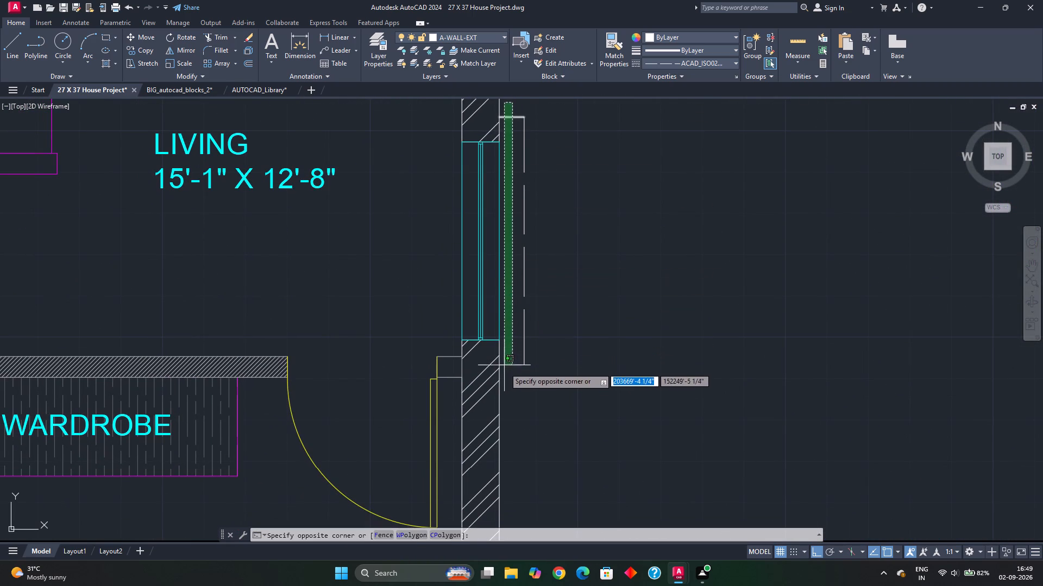
{"action": "left_click", "coordinate": [507, 383]}
{"action": "left_click_drag", "start_coordinate": [533, 279], "coordinate": [528, 283]}
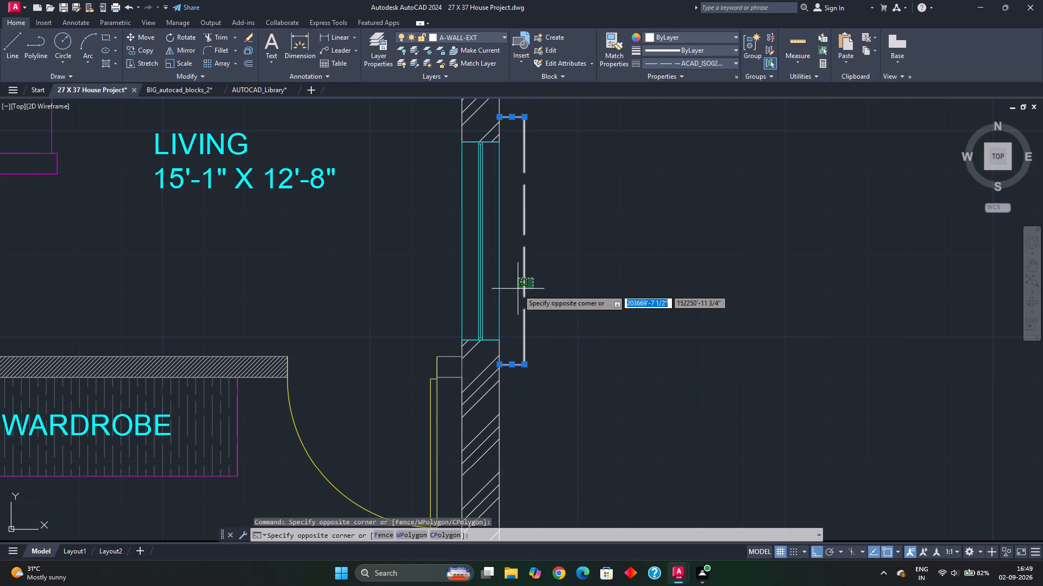
{"action": "left_click", "coordinate": [517, 289]}
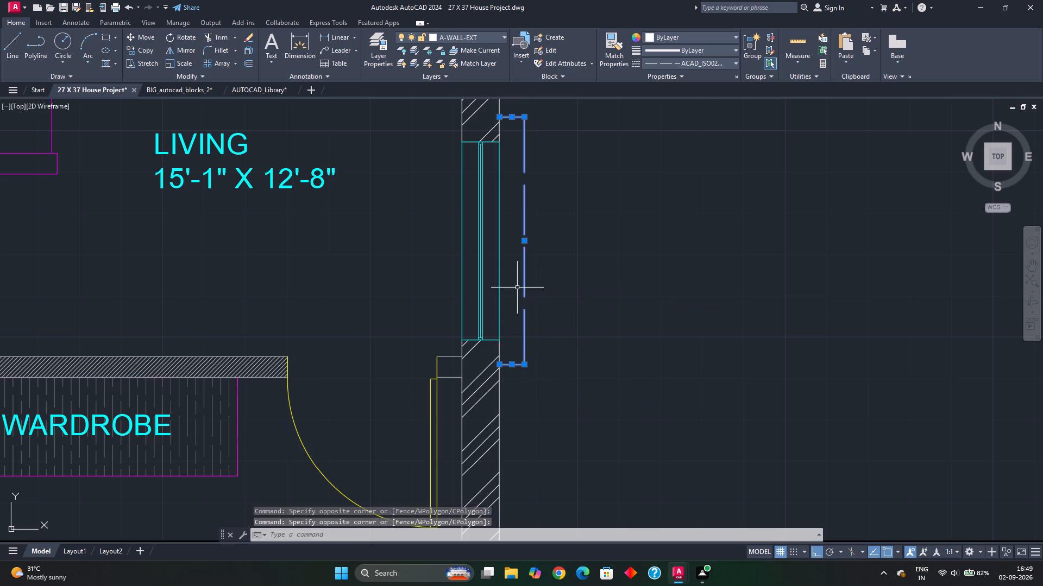
{"action": "type", "text": "CO"}
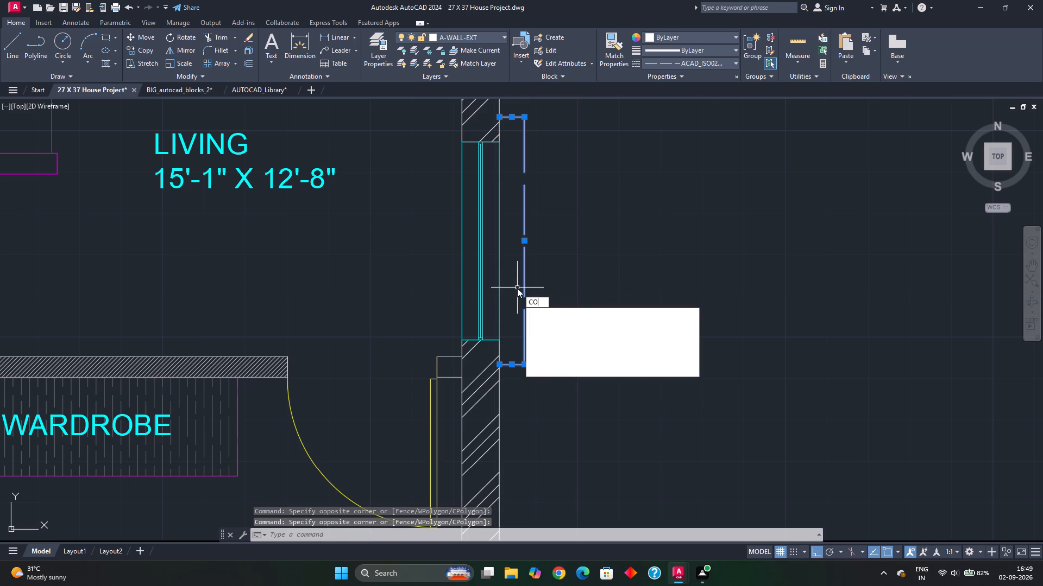
{"action": "key", "text": "Return"}
{"action": "left_click", "coordinate": [497, 241]}
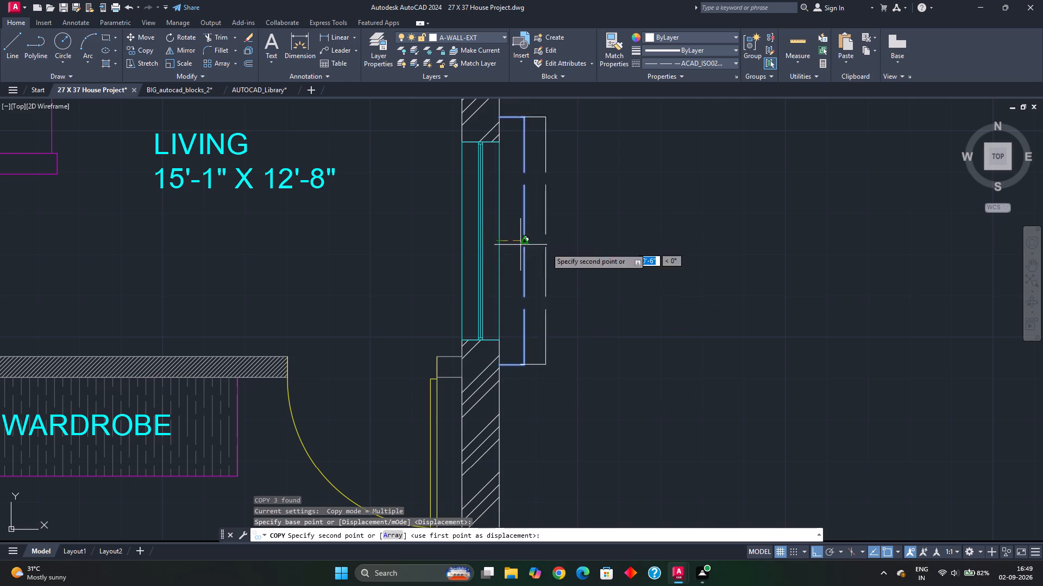
{"action": "scroll", "coordinate": [568, 258], "scroll_direction": "down", "scroll_amount": 3}
{"action": "key", "text": "F8"}
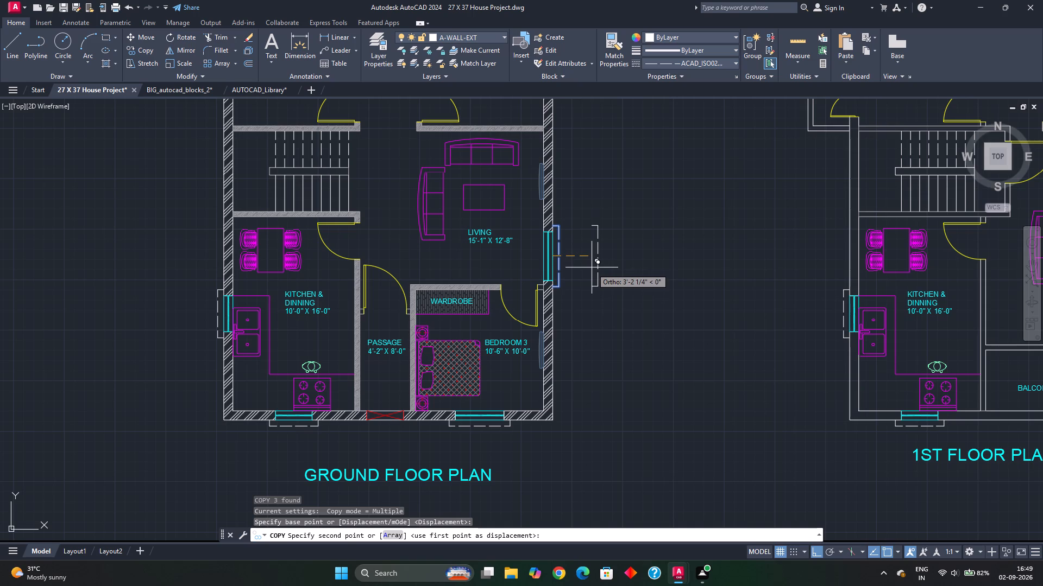
{"action": "middle_click_drag", "start_coordinate": [709, 283], "coordinate": [453, 270]}
{"action": "middle_click_drag", "start_coordinate": [721, 298], "coordinate": [480, 289]}
{"action": "scroll", "coordinate": [706, 315], "scroll_direction": "up", "scroll_amount": 3}
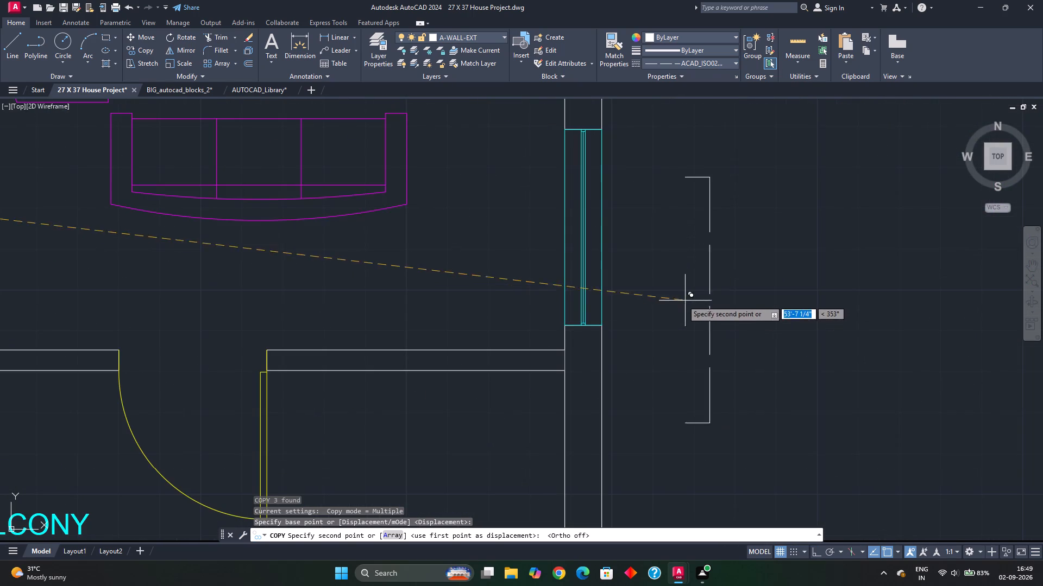
{"action": "left_click", "coordinate": [599, 229]}
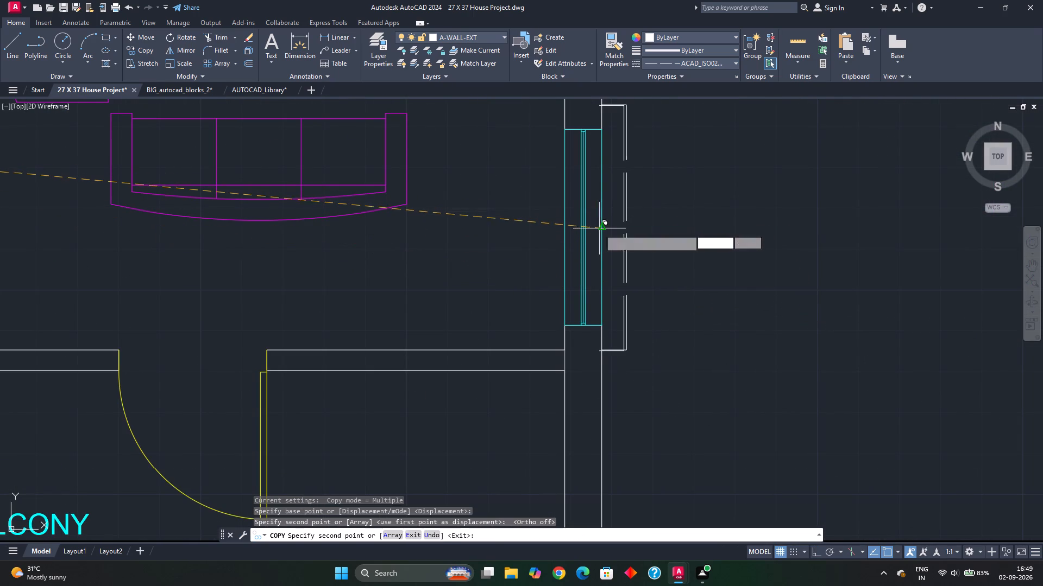
{"action": "key", "text": "Escape"}
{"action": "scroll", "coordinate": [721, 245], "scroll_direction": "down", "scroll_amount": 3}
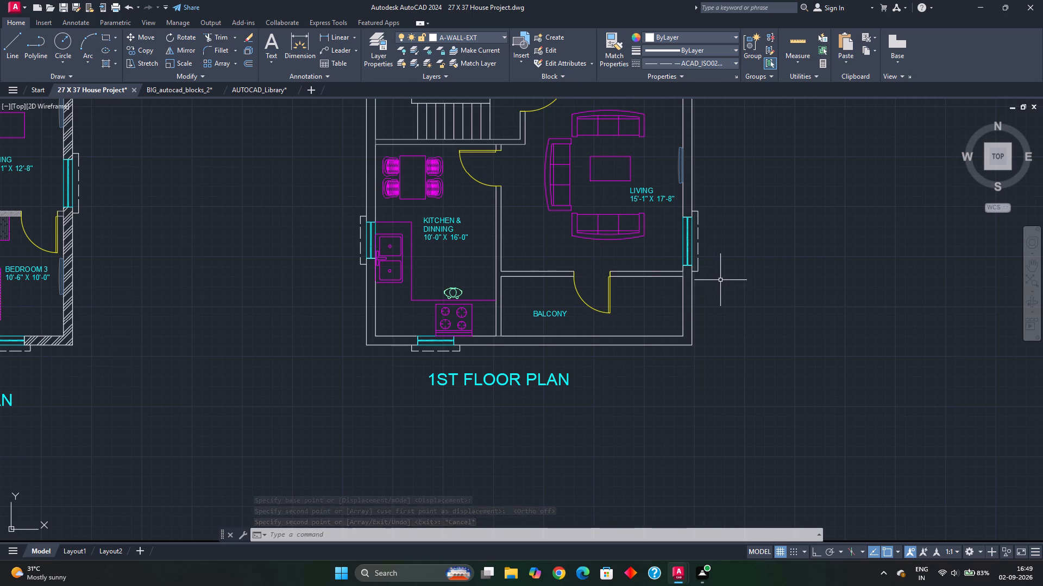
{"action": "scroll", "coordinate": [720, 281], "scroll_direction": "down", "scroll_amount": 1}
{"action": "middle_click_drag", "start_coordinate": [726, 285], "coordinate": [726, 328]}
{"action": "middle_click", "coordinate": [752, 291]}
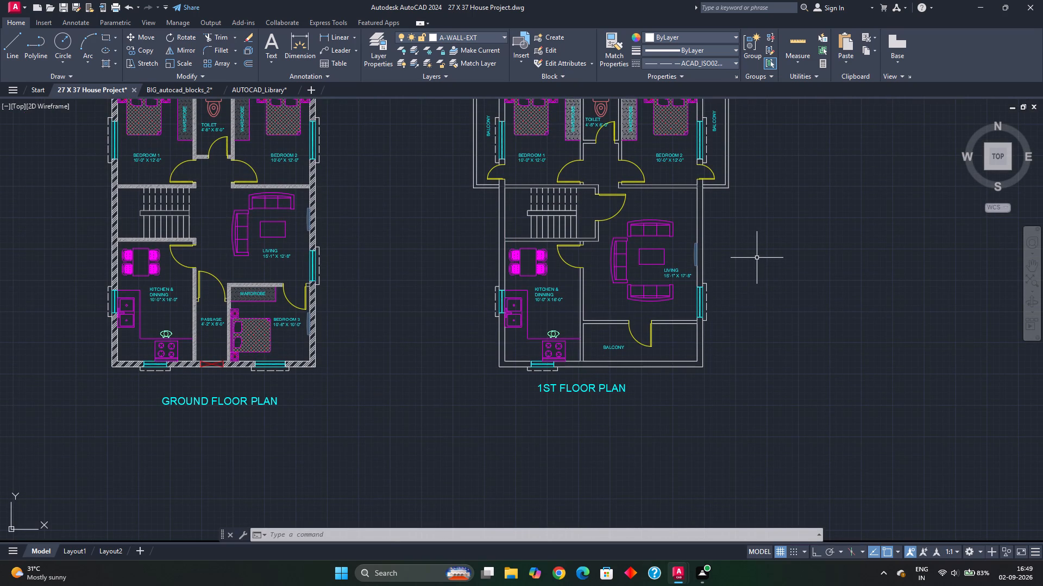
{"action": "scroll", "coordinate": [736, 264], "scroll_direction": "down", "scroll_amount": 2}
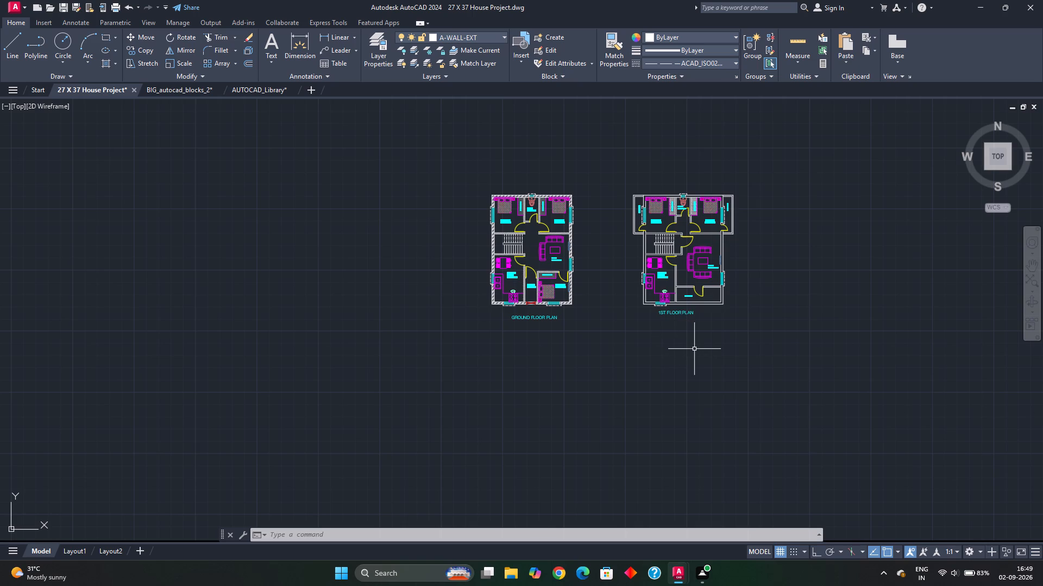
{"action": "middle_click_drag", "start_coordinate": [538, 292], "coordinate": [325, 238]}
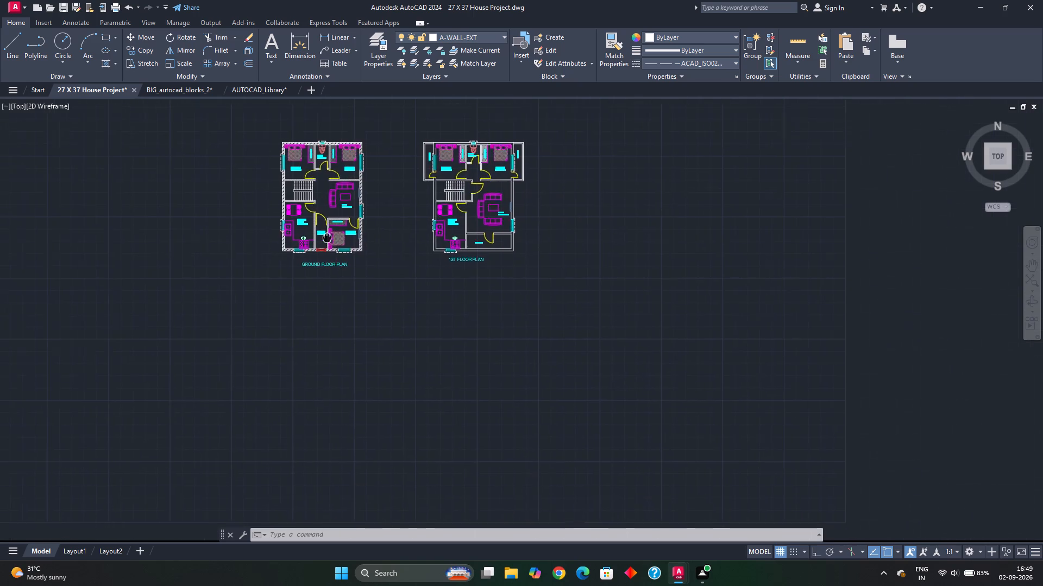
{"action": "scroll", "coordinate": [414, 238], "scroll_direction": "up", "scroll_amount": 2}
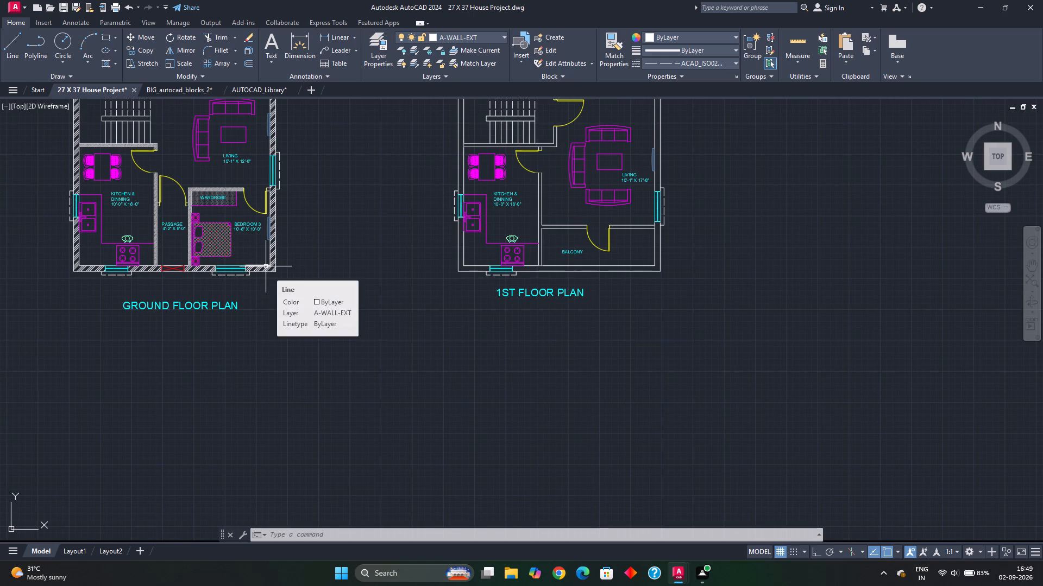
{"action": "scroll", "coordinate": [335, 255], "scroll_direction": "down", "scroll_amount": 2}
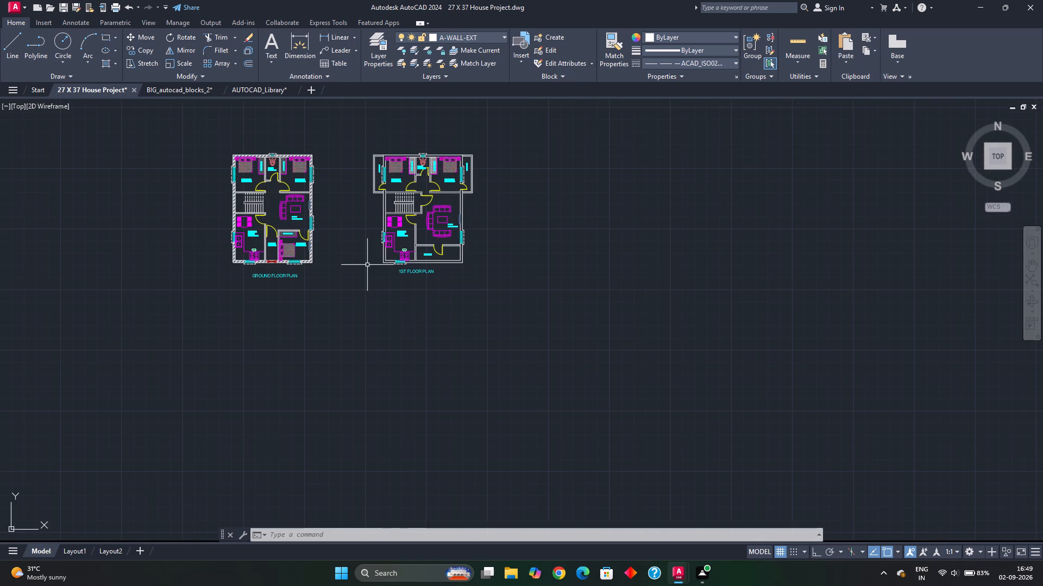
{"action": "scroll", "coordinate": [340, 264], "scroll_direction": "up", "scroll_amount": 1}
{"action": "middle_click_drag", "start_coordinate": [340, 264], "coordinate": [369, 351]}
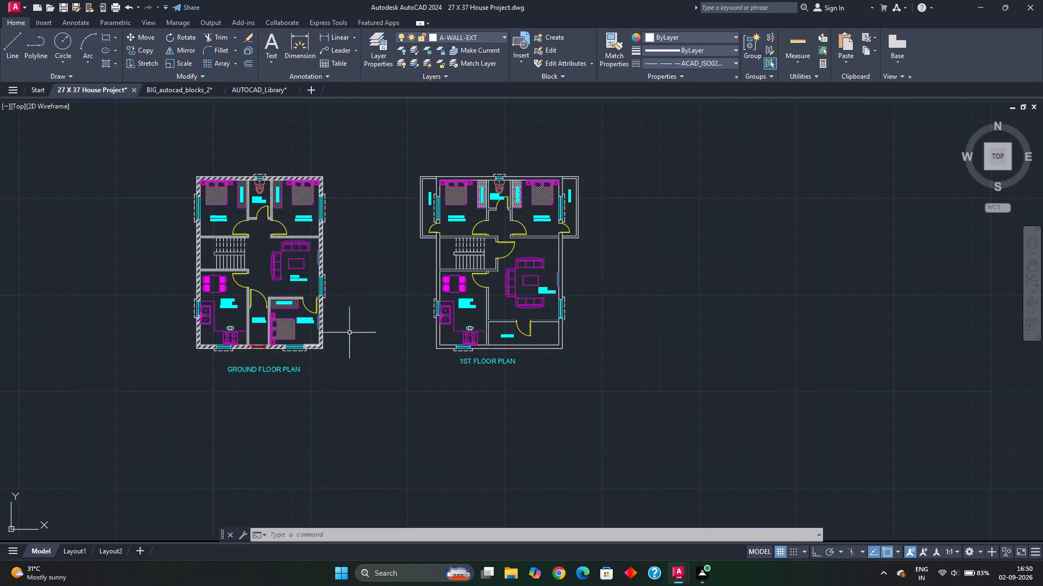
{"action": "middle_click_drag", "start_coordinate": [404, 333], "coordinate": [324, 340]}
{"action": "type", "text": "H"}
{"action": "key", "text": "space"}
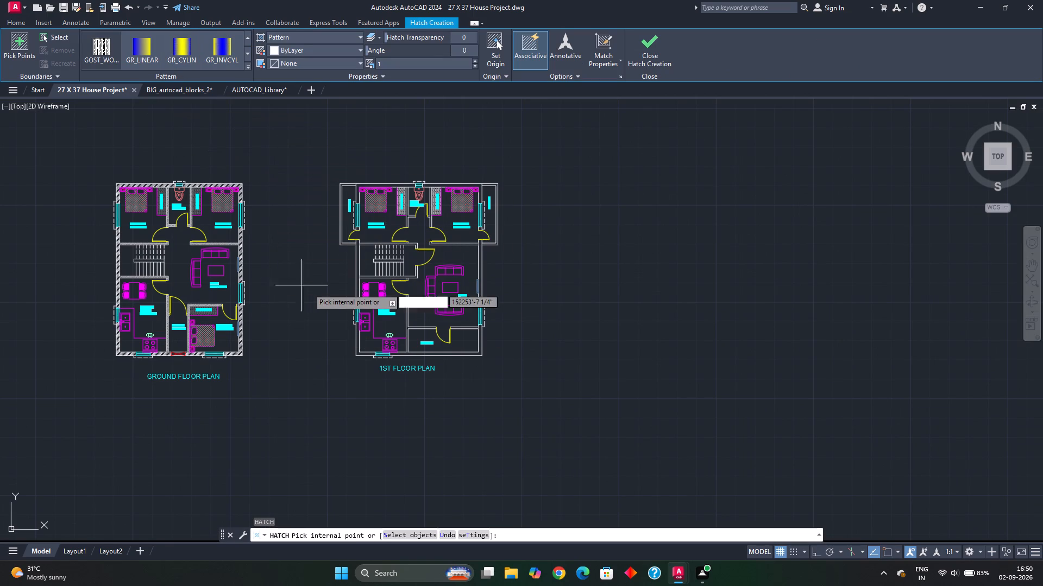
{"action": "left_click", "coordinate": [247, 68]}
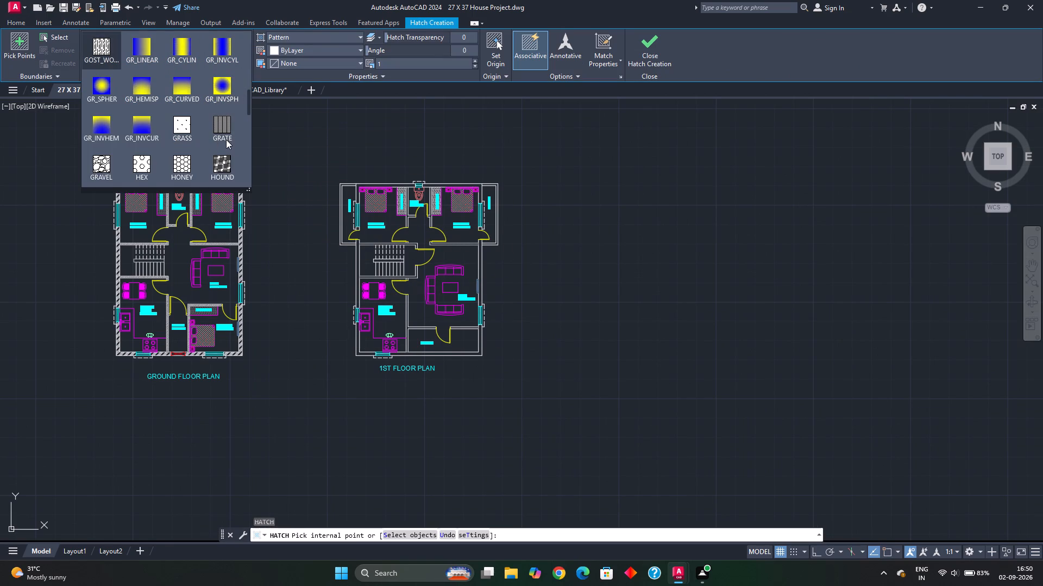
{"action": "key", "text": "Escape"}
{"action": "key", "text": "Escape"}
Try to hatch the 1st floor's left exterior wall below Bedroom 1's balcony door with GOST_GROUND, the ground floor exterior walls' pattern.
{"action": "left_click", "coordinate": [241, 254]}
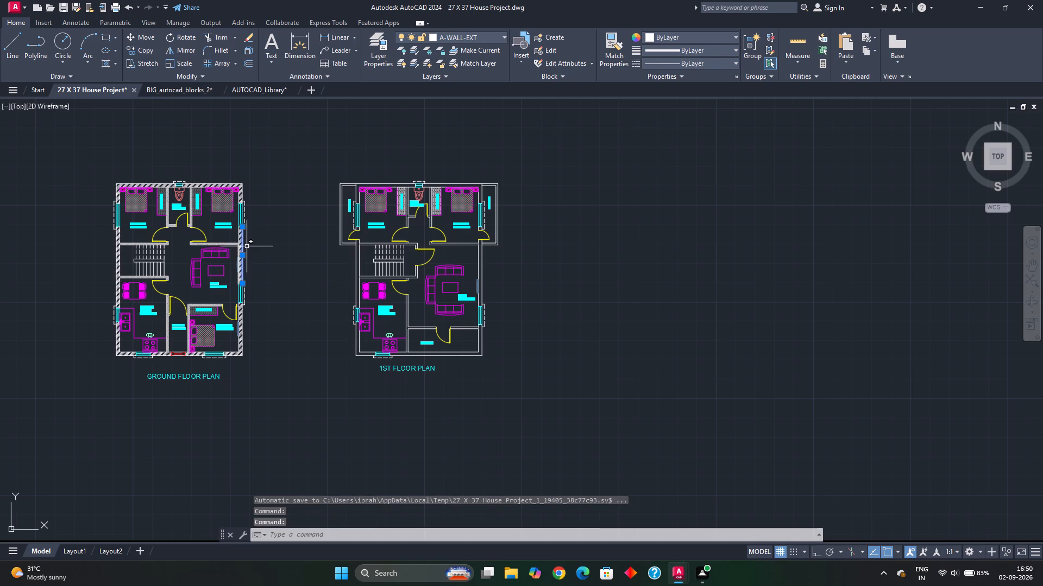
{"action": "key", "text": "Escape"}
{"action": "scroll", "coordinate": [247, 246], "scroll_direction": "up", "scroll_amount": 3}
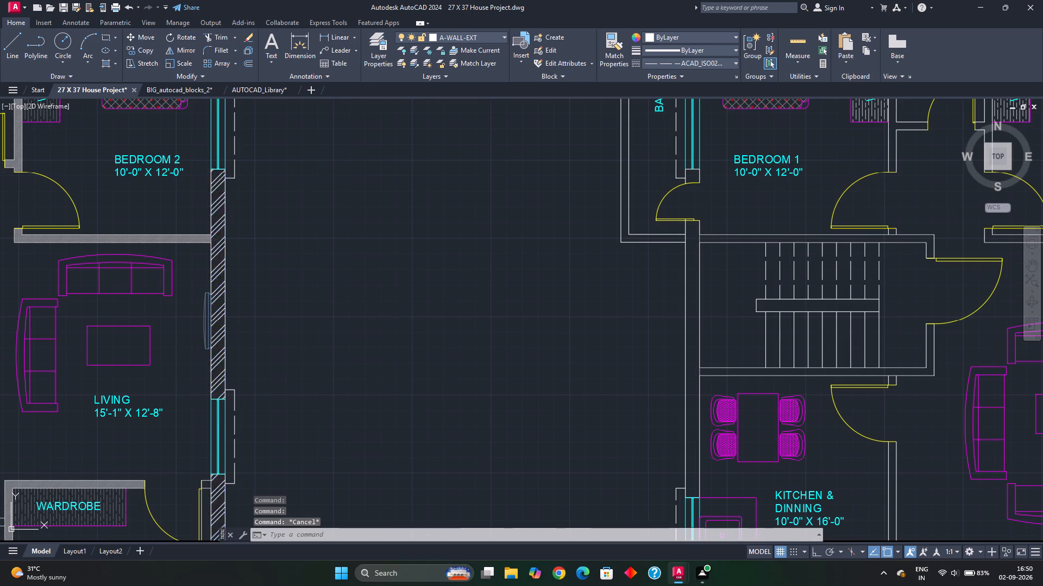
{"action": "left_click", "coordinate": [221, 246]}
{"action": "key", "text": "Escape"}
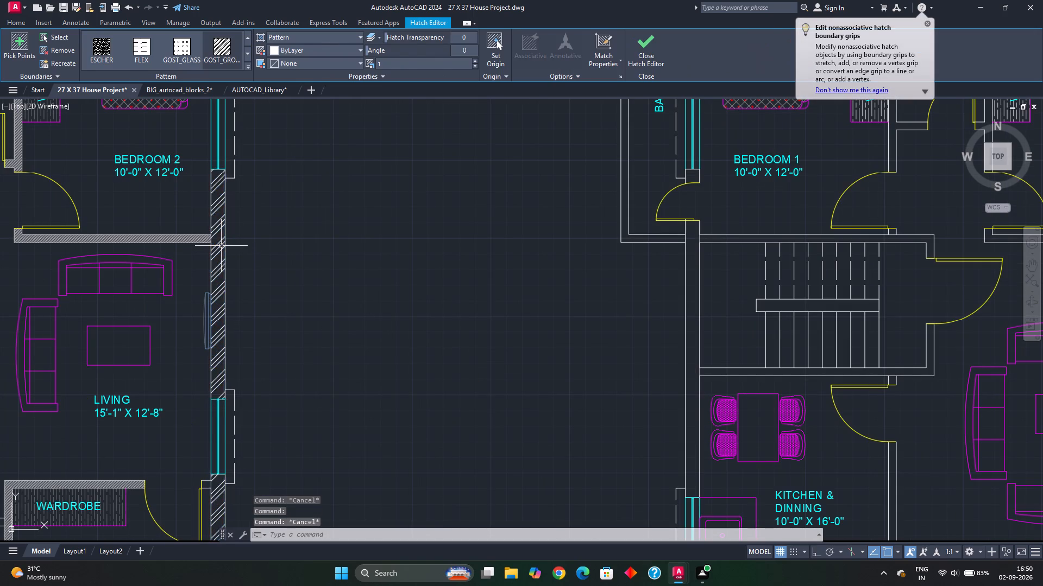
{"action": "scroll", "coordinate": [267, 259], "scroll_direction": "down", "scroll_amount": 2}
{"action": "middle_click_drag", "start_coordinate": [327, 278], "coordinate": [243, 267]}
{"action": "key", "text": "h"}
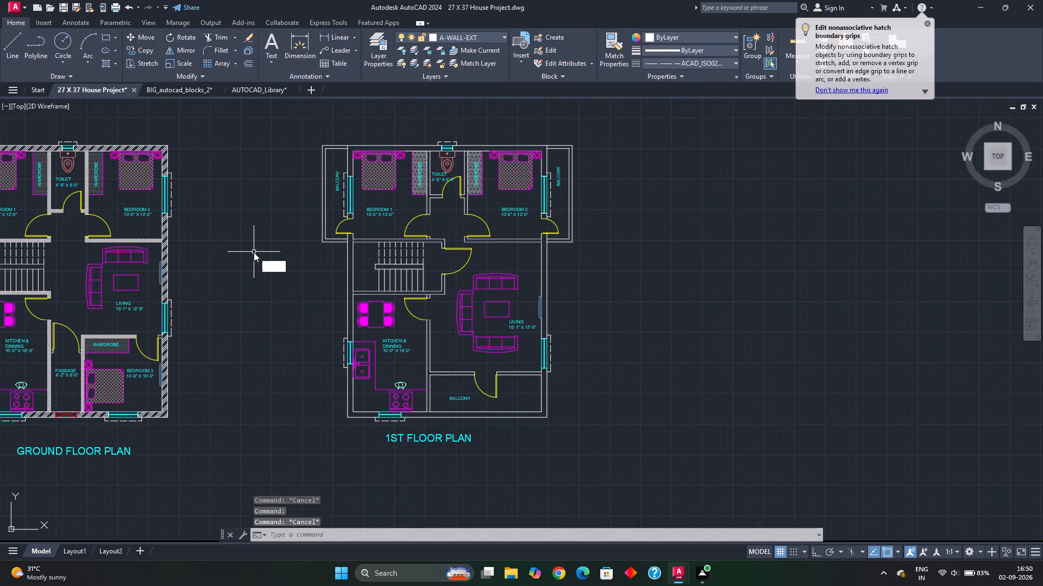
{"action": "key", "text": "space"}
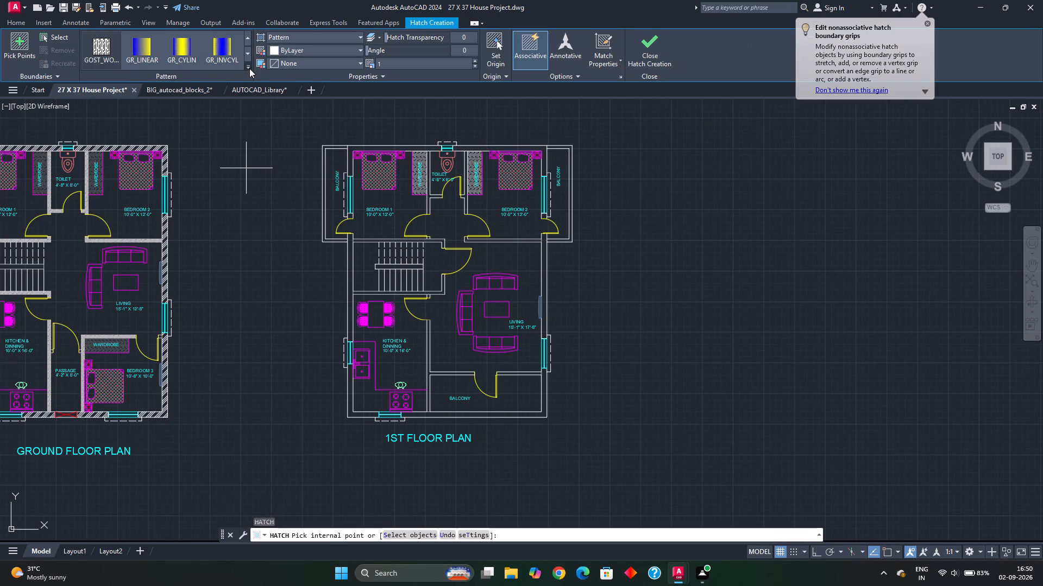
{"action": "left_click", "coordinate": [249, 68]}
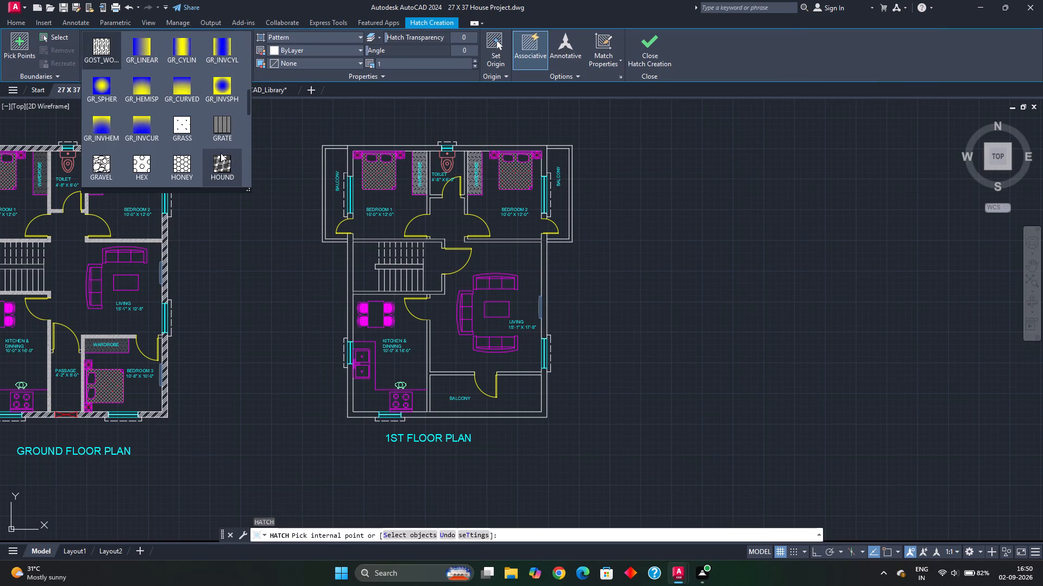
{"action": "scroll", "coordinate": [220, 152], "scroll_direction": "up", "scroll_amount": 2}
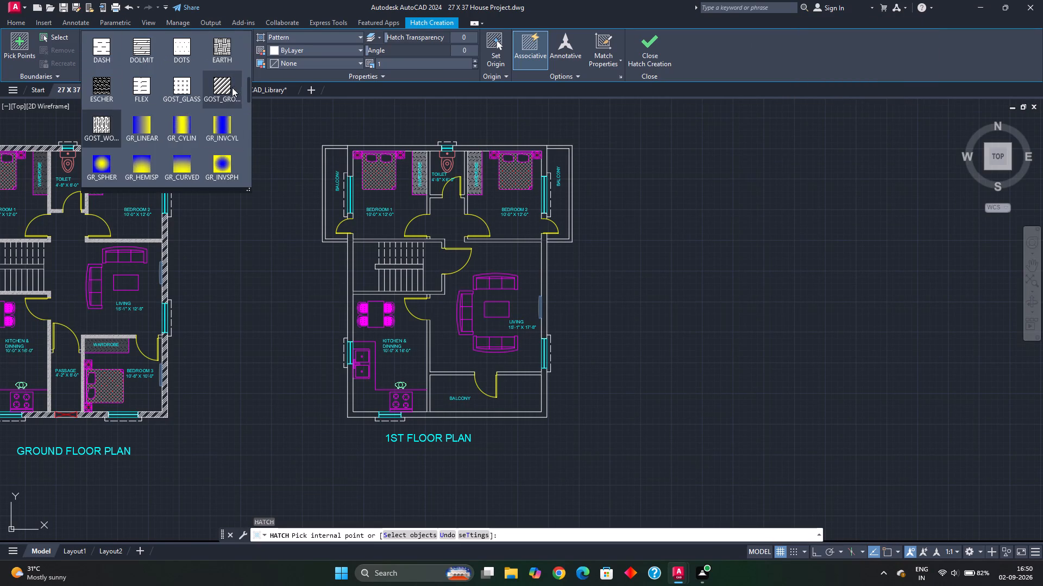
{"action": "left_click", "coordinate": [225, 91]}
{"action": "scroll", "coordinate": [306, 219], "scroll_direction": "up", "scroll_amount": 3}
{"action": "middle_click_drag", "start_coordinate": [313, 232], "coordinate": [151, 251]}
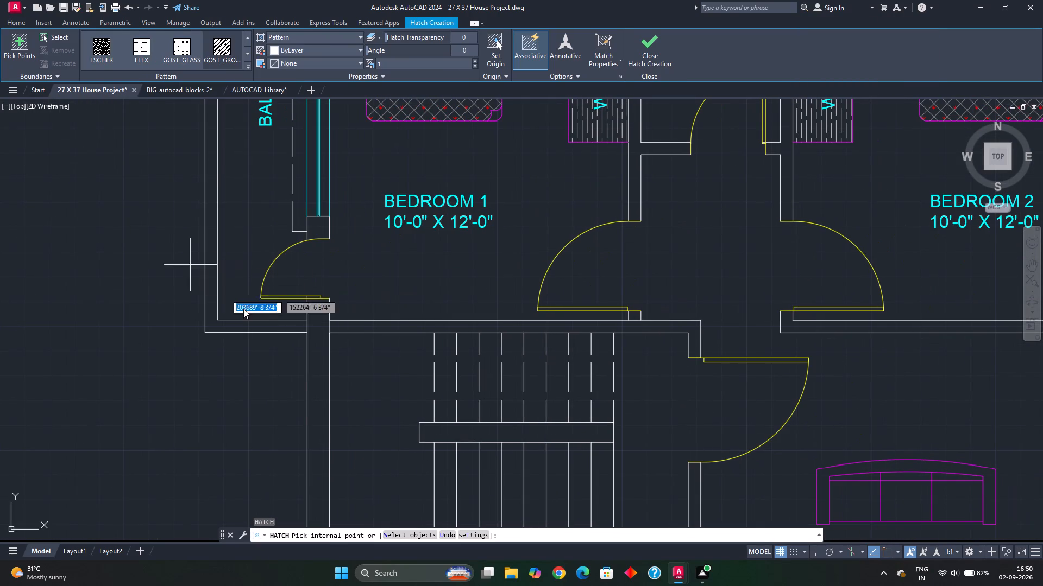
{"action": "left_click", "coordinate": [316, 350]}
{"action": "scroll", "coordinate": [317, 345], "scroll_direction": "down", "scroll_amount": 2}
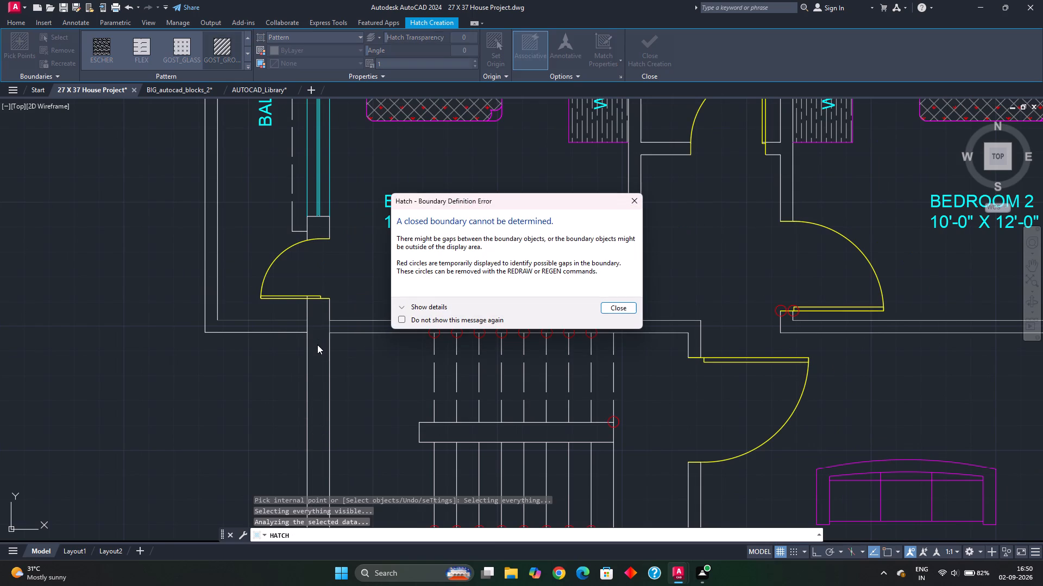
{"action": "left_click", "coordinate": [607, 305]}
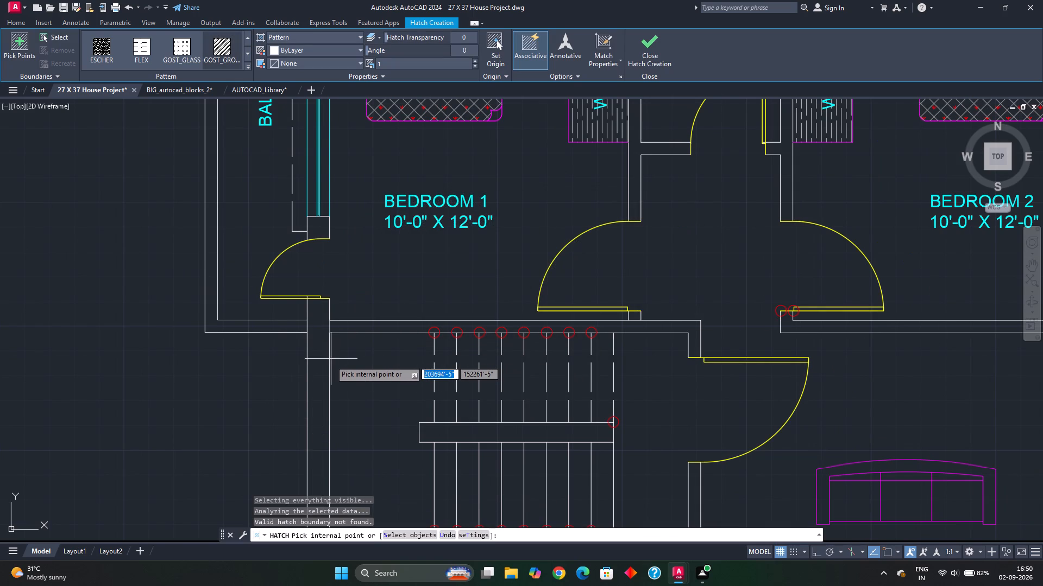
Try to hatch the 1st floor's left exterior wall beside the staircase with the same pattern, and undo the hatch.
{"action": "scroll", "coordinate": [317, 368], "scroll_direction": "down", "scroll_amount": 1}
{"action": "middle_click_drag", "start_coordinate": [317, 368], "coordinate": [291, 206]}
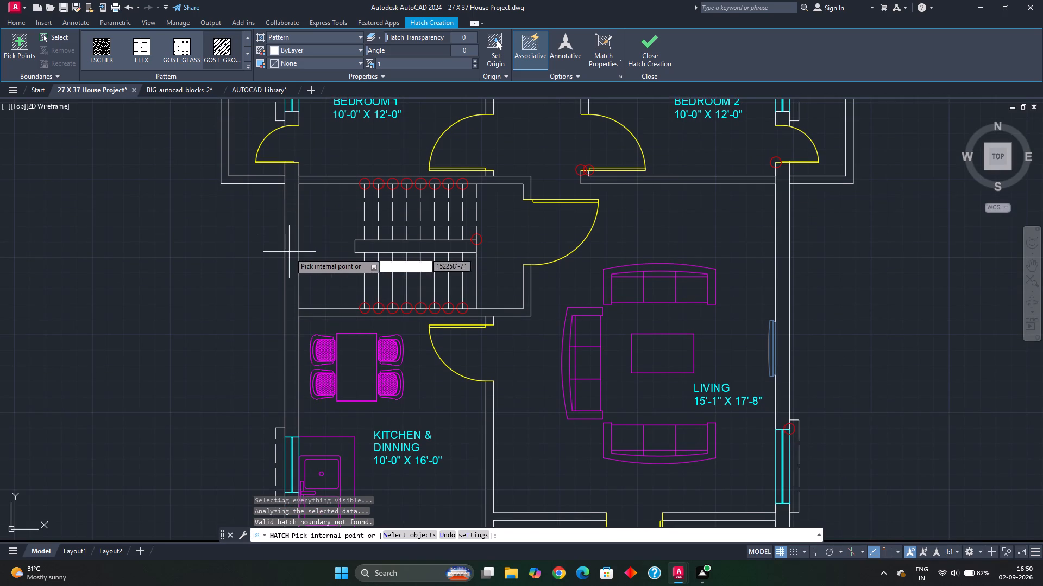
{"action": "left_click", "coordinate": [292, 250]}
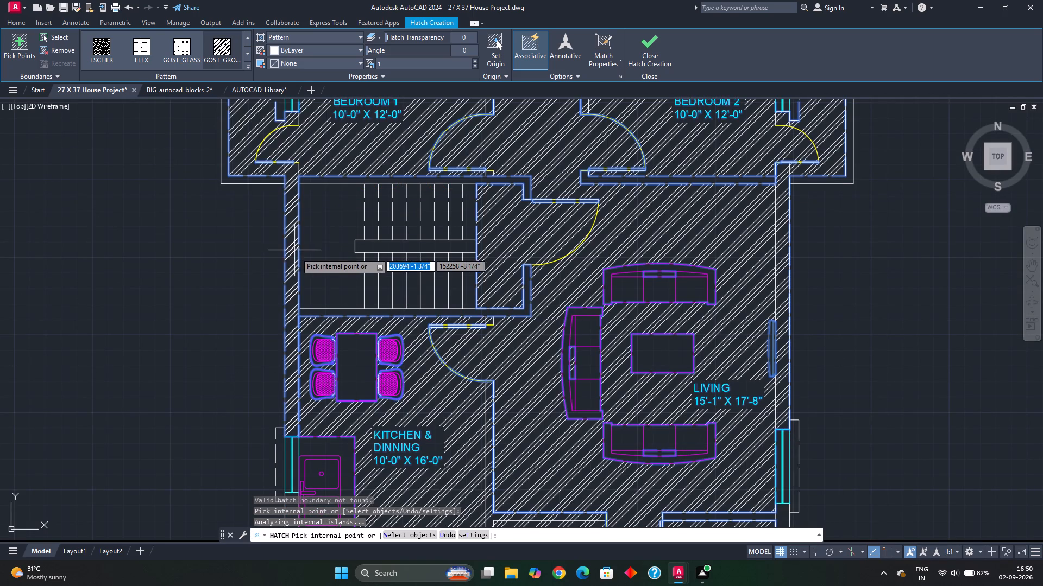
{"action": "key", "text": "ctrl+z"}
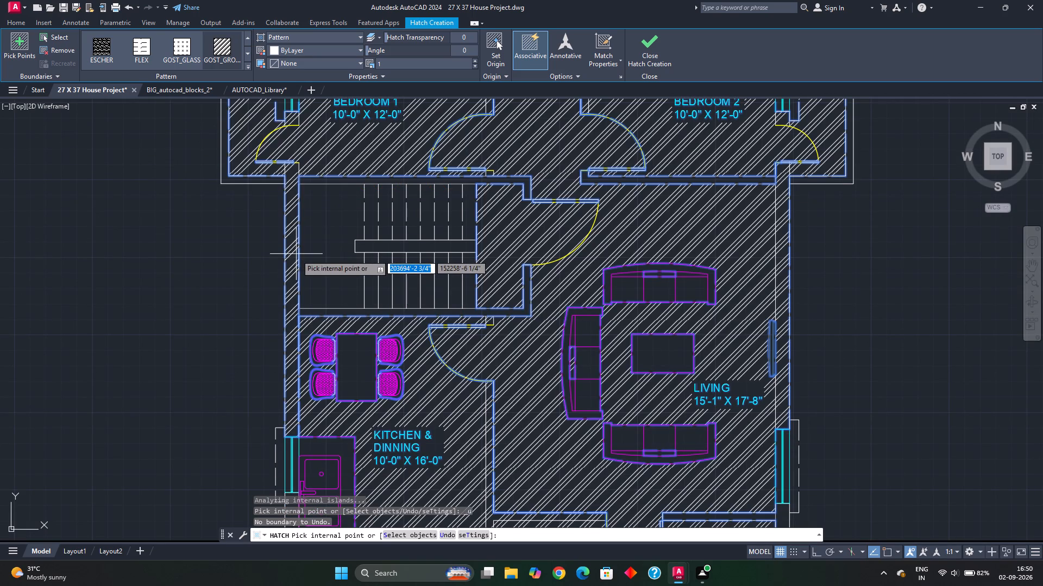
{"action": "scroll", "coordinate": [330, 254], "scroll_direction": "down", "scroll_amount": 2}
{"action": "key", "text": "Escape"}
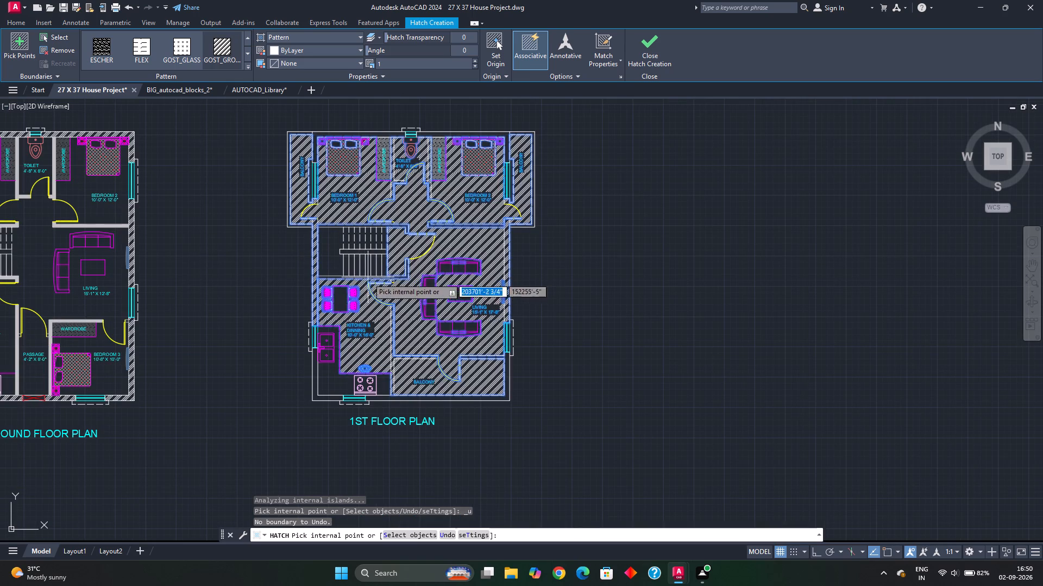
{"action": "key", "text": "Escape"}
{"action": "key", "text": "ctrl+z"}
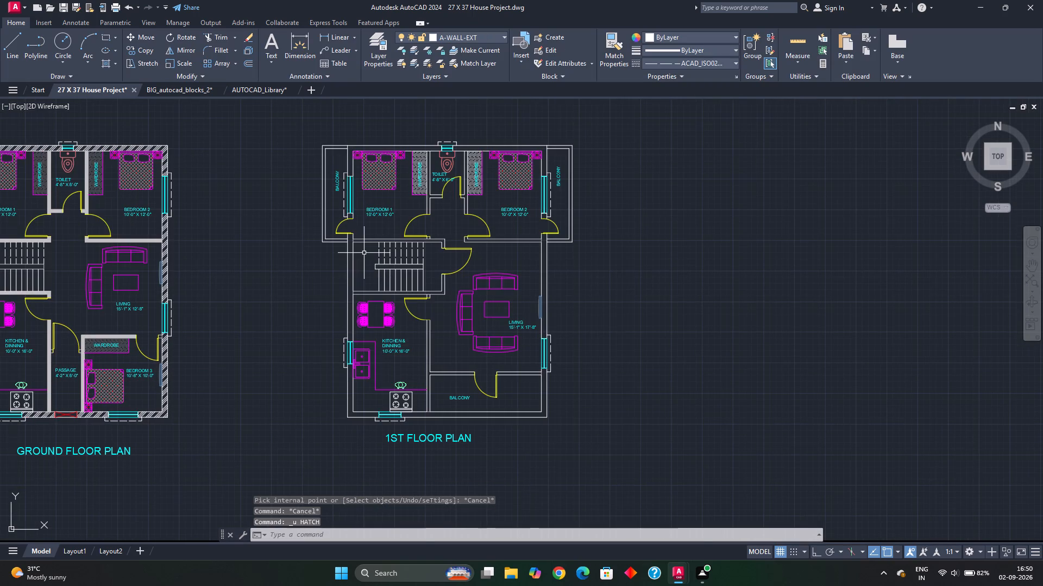
Draw a line across the left exterior wall's end at the lower jamb of the 1st floor Bedroom 1 balcony door.
{"action": "scroll", "coordinate": [344, 251], "scroll_direction": "up", "scroll_amount": 5}
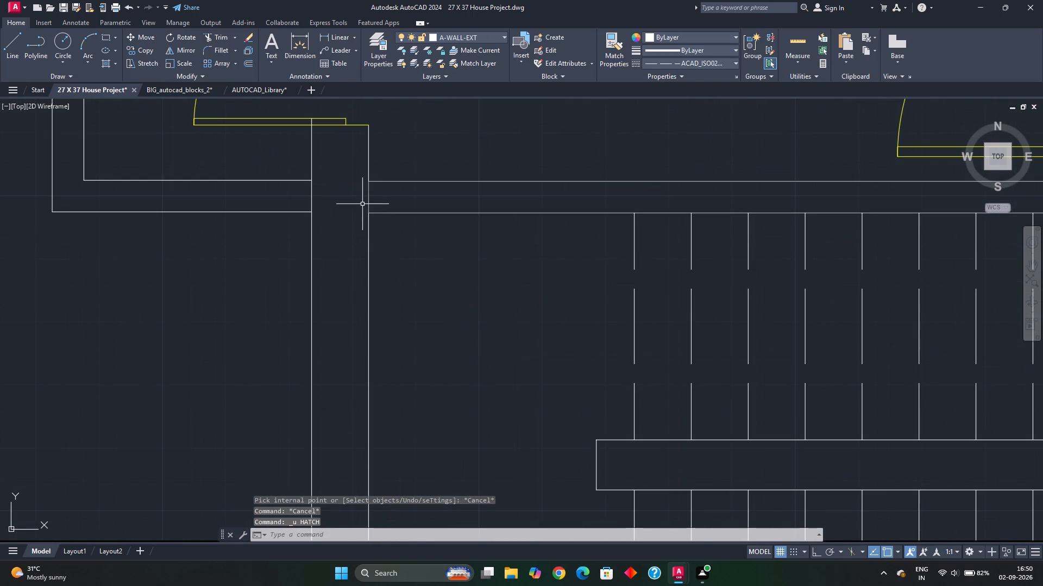
{"action": "key", "text": "Escape"}
{"action": "scroll", "coordinate": [372, 265], "scroll_direction": "down", "scroll_amount": 1}
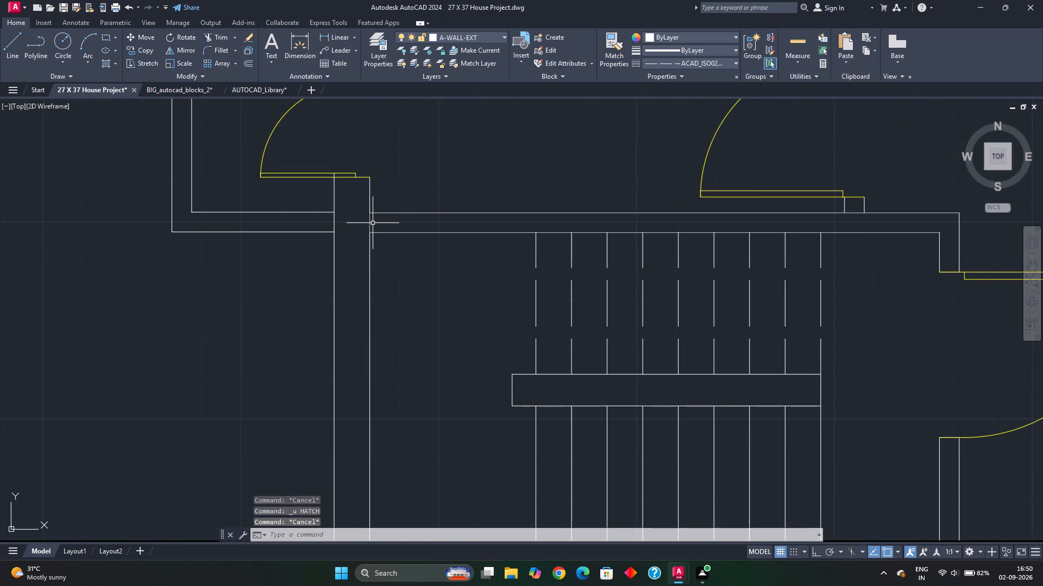
{"action": "left_click", "coordinate": [373, 224]}
{"action": "key", "text": "Escape"}
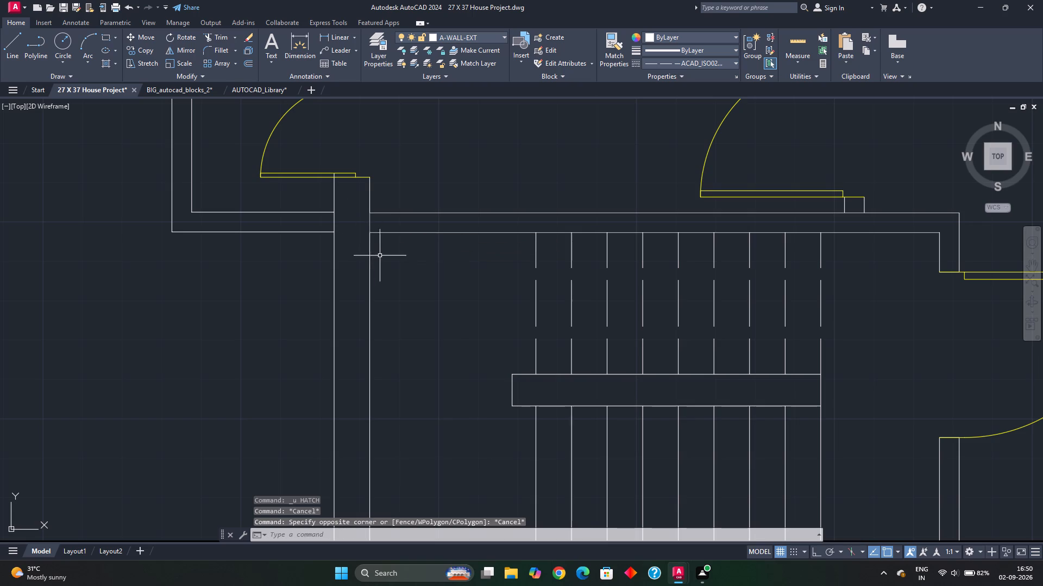
{"action": "scroll", "coordinate": [385, 271], "scroll_direction": "down", "scroll_amount": 1}
{"action": "scroll", "coordinate": [369, 218], "scroll_direction": "up", "scroll_amount": 3}
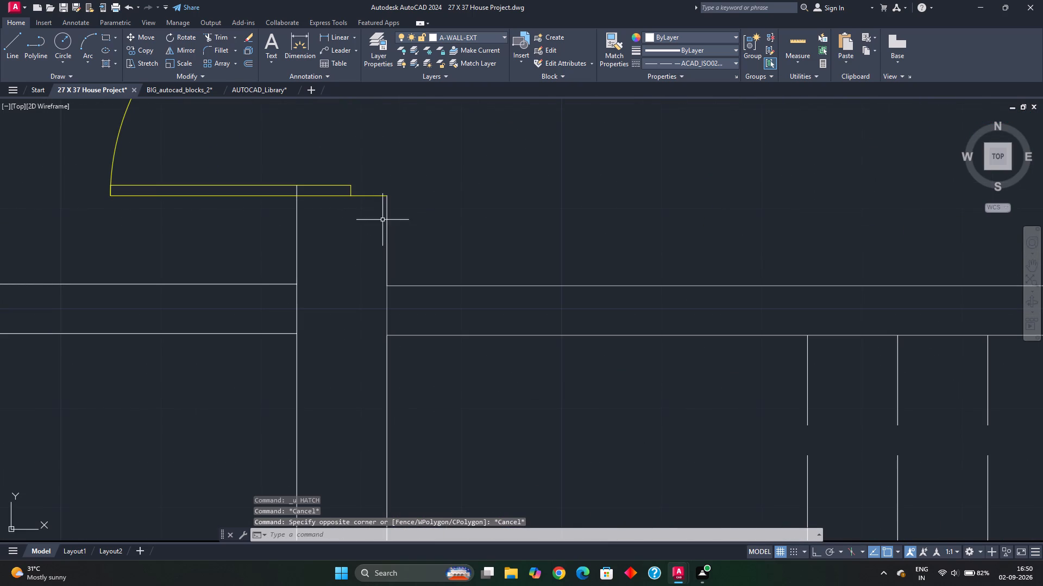
{"action": "middle_click_drag", "start_coordinate": [380, 211], "coordinate": [389, 252]}
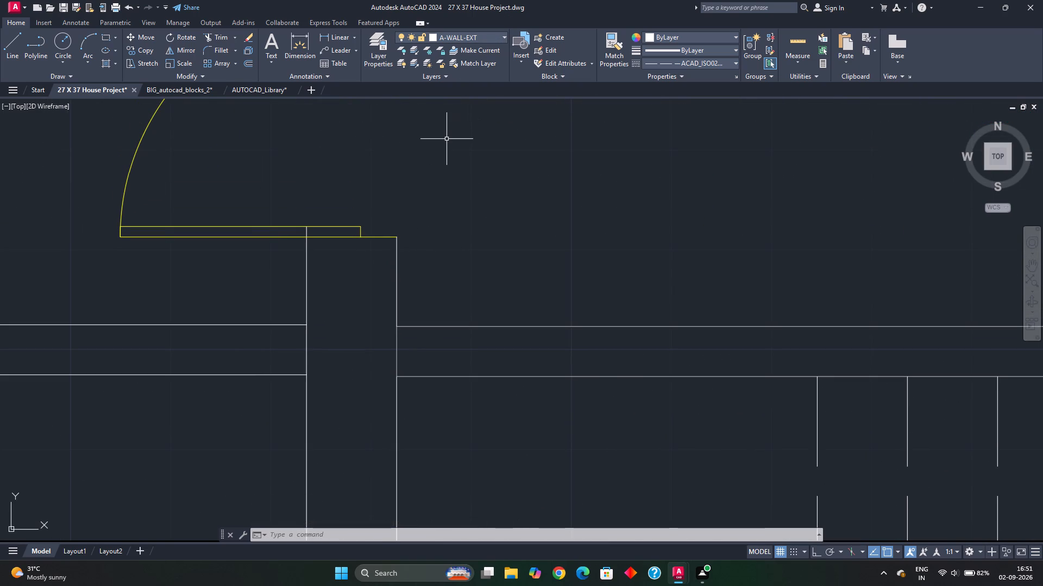
{"action": "key", "text": "l"}
{"action": "key", "text": "Return"}
{"action": "scroll", "coordinate": [432, 159], "scroll_direction": "up", "scroll_amount": 1}
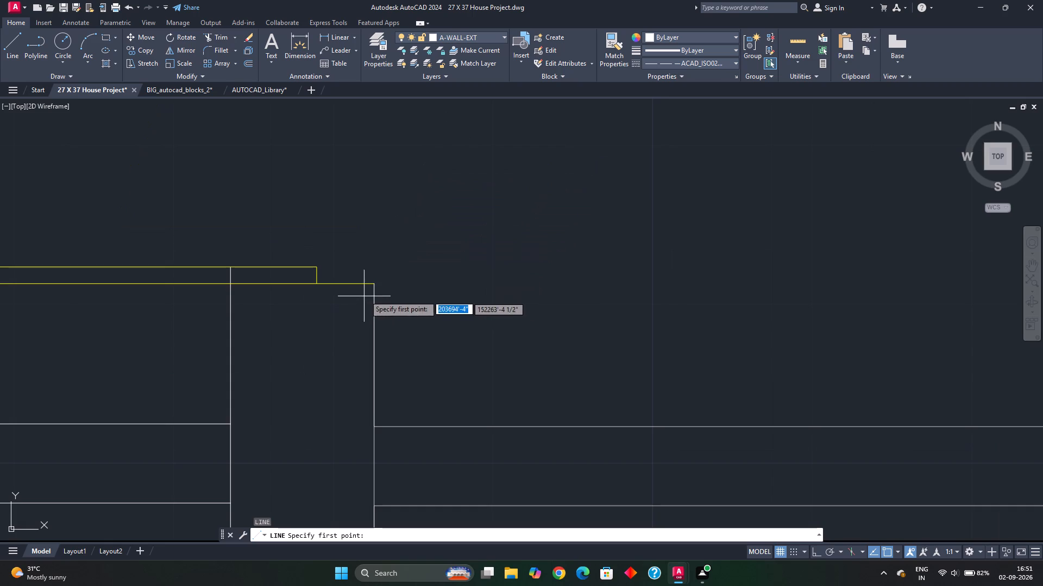
{"action": "left_click", "coordinate": [373, 283]}
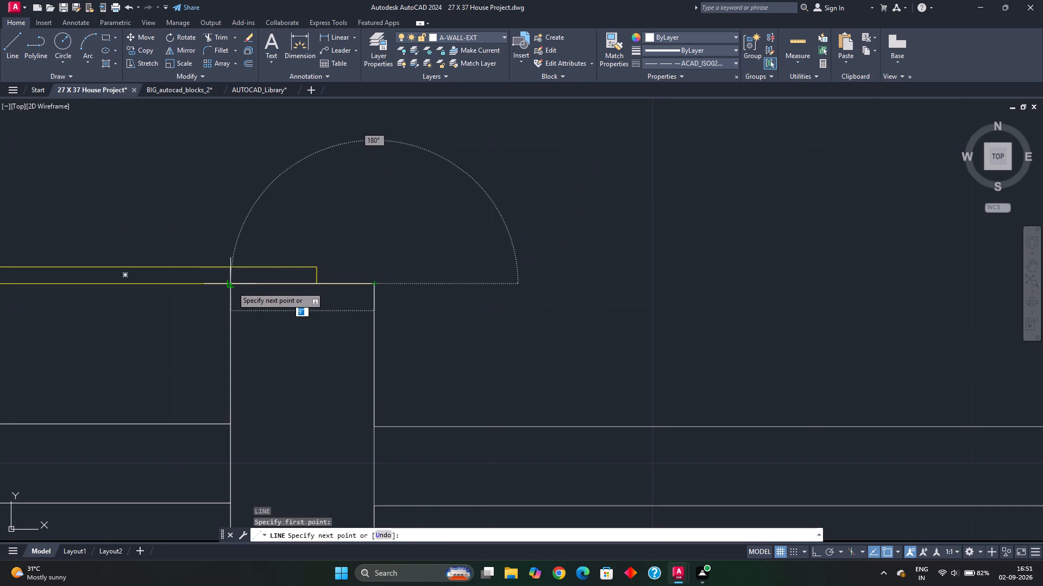
{"action": "left_click", "coordinate": [230, 285]}
{"action": "key", "text": "grave"}
{"action": "scroll", "coordinate": [345, 237], "scroll_direction": "down", "scroll_amount": 1}
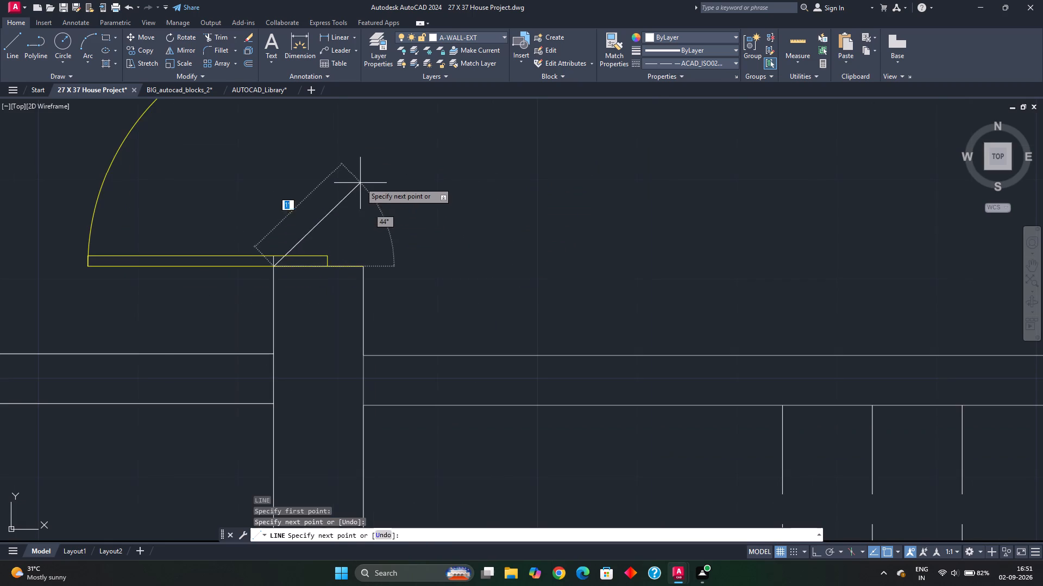
{"action": "key", "text": "Escape"}
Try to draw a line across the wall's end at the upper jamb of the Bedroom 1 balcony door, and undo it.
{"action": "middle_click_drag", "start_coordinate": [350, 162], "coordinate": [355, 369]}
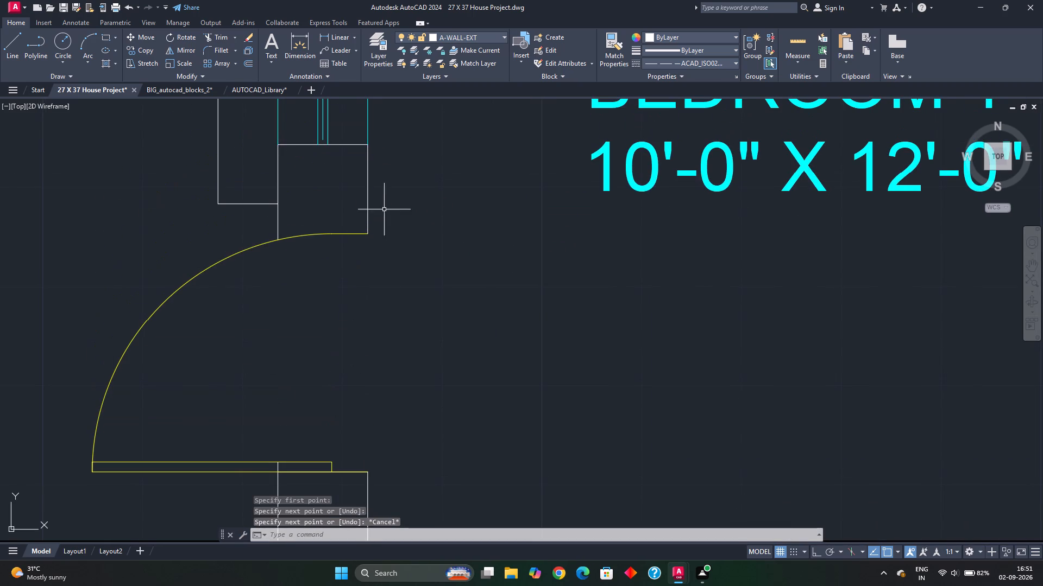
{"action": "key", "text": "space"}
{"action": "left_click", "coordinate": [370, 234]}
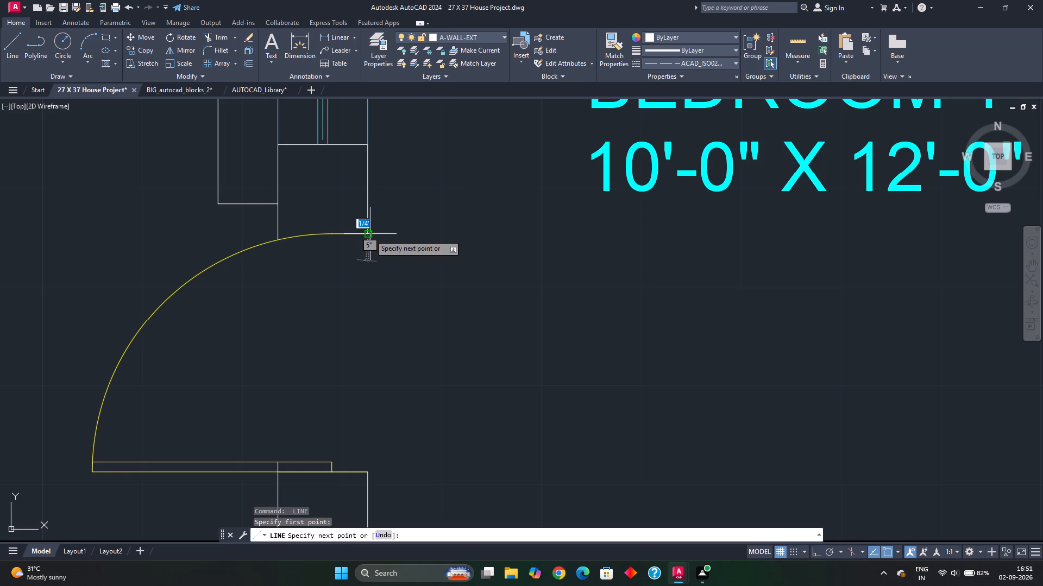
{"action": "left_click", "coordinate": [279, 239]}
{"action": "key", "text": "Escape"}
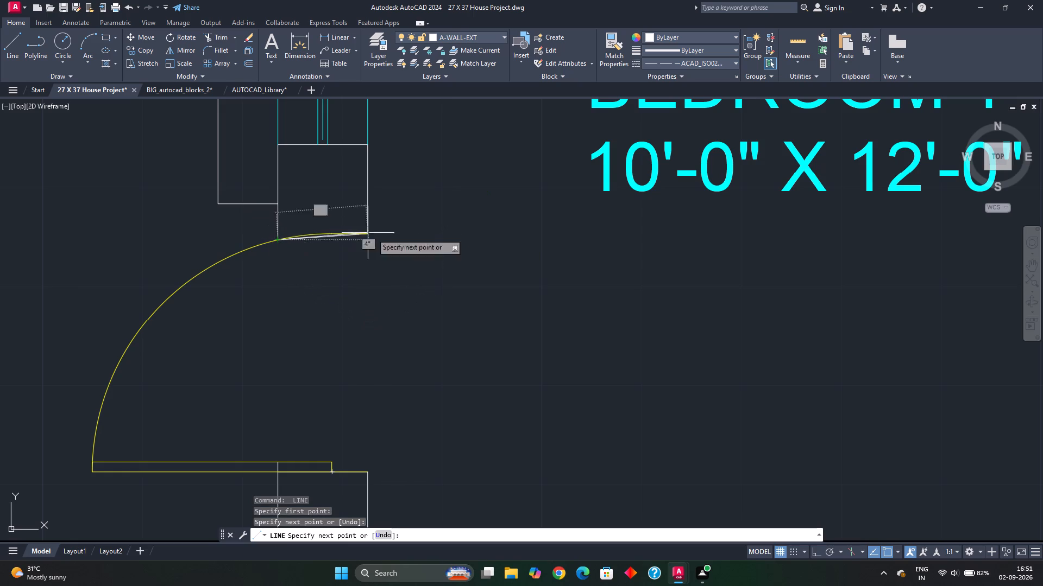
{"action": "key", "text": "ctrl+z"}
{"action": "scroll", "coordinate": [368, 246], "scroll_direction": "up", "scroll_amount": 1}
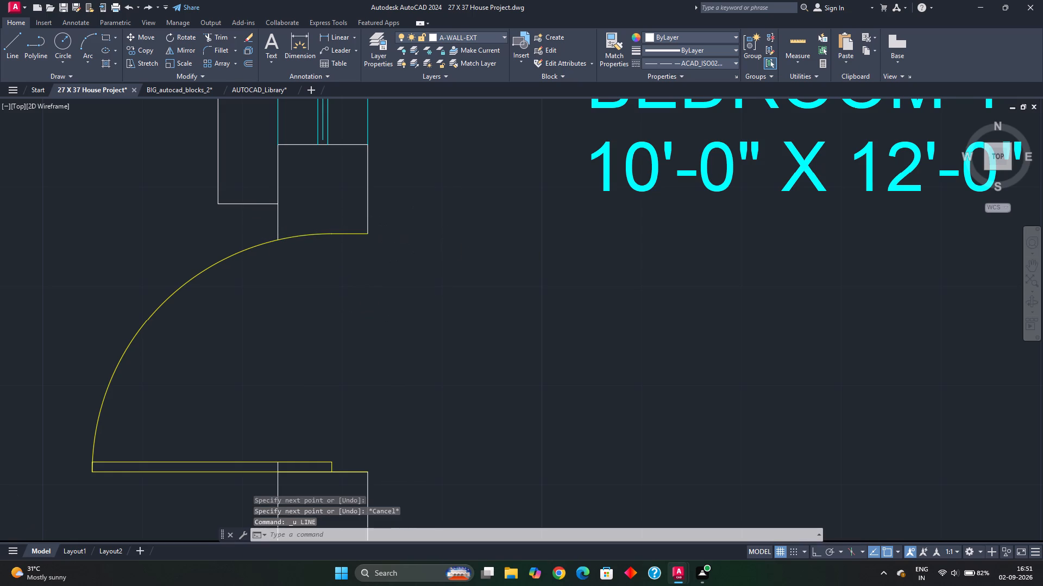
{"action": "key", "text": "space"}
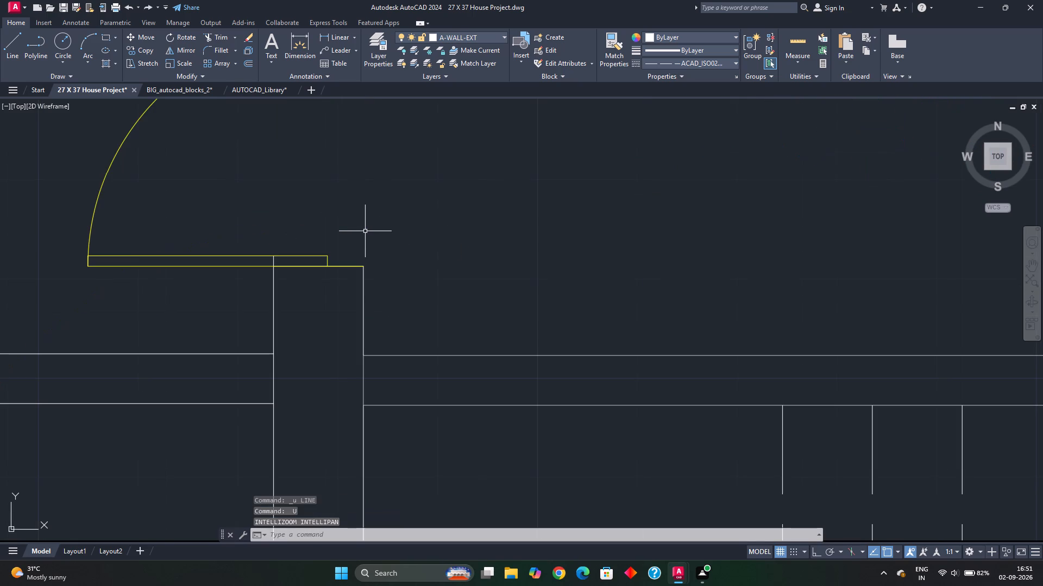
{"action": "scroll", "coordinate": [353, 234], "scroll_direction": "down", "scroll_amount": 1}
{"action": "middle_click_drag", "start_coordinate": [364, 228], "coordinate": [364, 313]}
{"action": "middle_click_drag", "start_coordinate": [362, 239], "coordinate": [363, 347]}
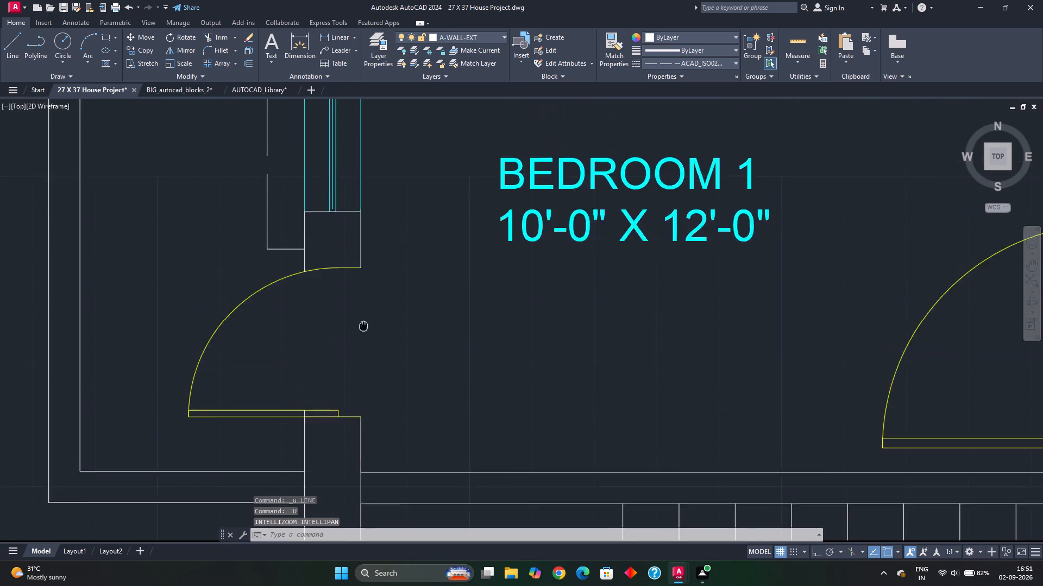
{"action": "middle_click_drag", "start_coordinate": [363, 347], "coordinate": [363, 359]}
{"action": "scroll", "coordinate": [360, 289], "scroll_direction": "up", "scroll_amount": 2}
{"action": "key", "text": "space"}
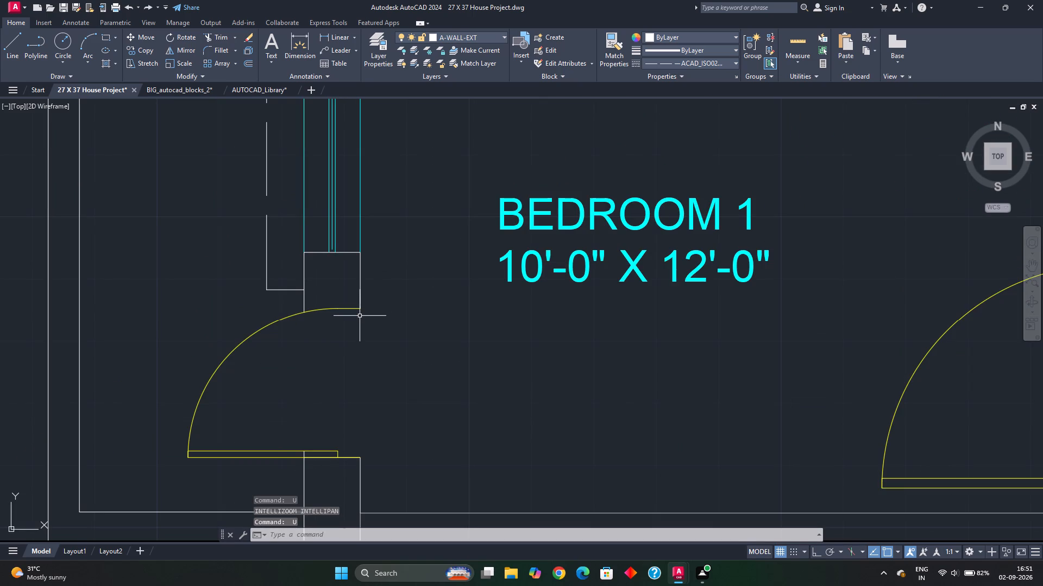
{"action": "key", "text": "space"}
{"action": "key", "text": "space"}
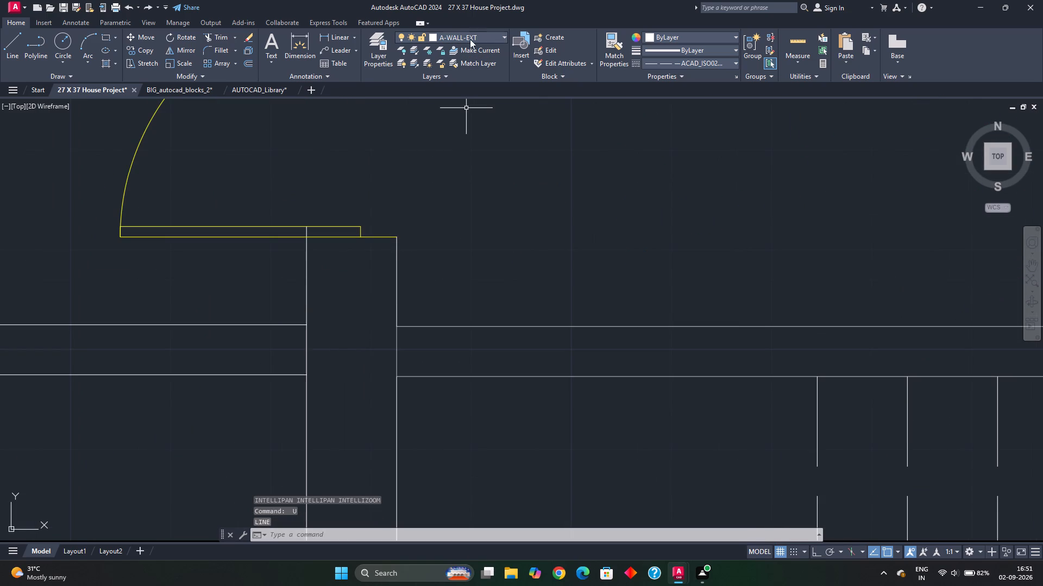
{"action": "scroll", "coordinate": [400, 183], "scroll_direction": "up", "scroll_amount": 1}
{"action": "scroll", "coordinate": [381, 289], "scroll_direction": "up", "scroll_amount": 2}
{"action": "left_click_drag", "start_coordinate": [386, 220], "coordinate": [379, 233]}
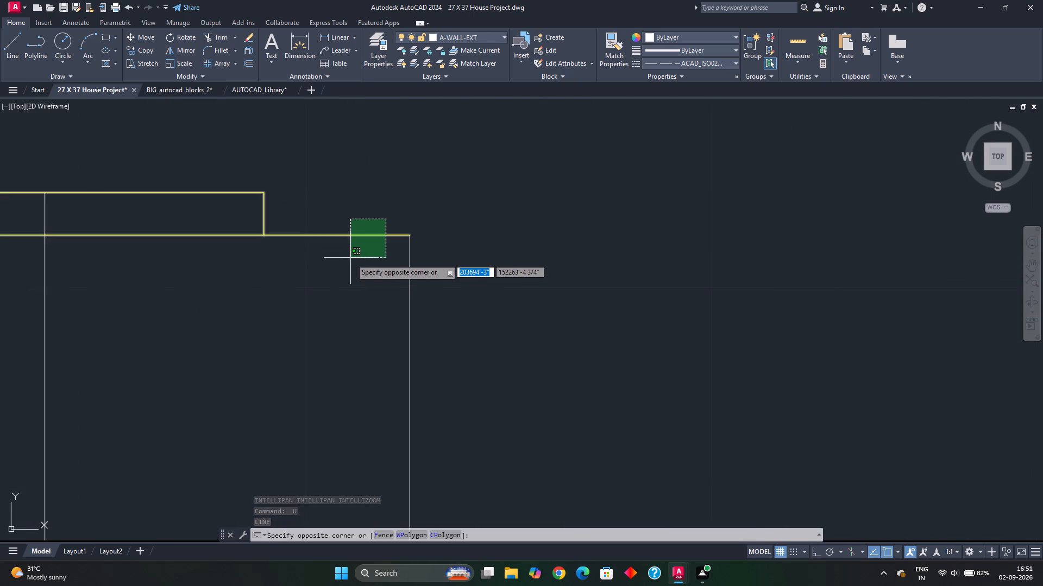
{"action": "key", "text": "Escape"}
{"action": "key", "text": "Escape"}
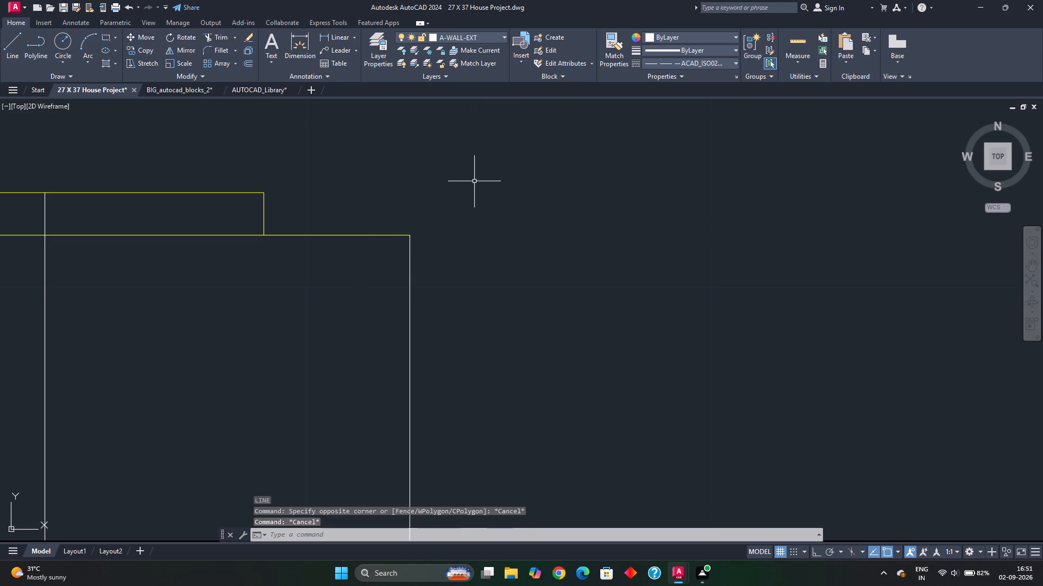
Draw a line across the left exterior wall's end at the lower jamb of the 1st floor Bedroom 1 balcony door.
{"action": "key", "text": "l"}
{"action": "key", "text": "Return"}
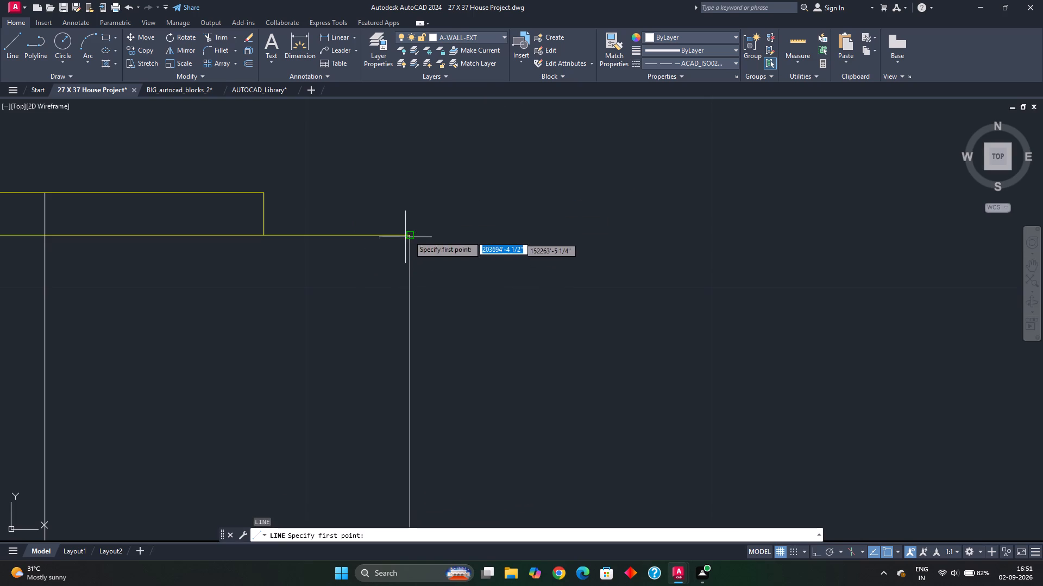
{"action": "left_click", "coordinate": [409, 238]}
{"action": "middle_click_drag", "start_coordinate": [329, 243], "coordinate": [563, 226]}
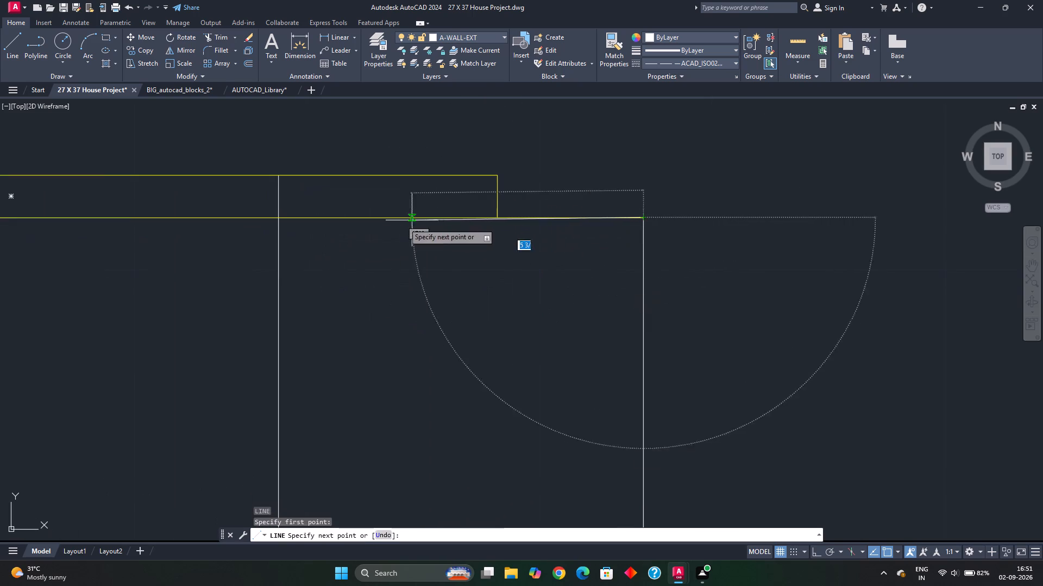
{"action": "left_click", "coordinate": [275, 217]}
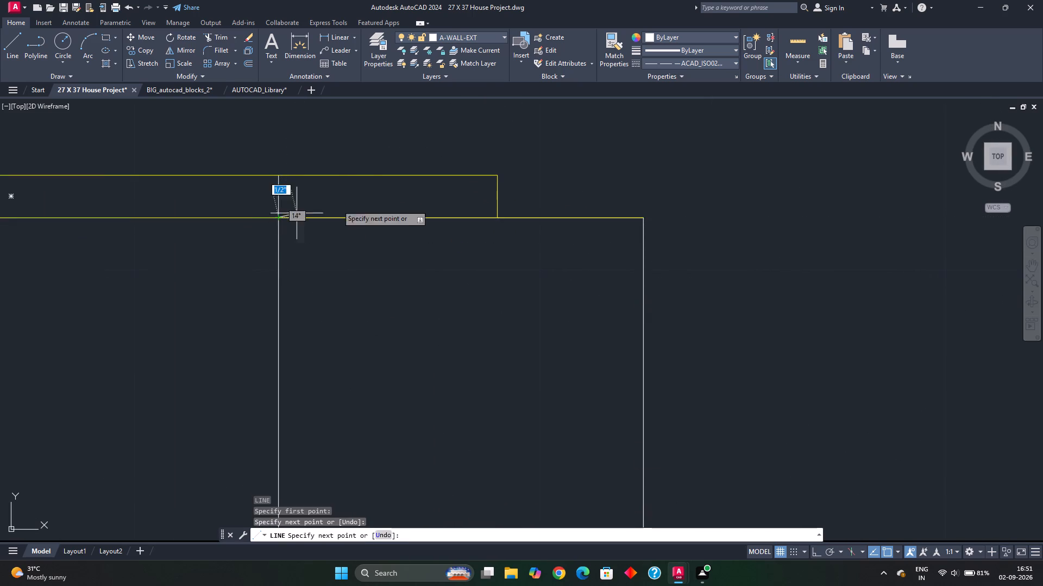
{"action": "key", "text": "Escape"}
With Ortho on, draw a 9" horizontal line across the wall's end at the upper jamb of the Bedroom 1 balcony door.
{"action": "scroll", "coordinate": [381, 195], "scroll_direction": "down", "scroll_amount": 1}
{"action": "middle_click_drag", "start_coordinate": [386, 149], "coordinate": [385, 298]}
{"action": "middle_click_drag", "start_coordinate": [384, 212], "coordinate": [386, 262]}
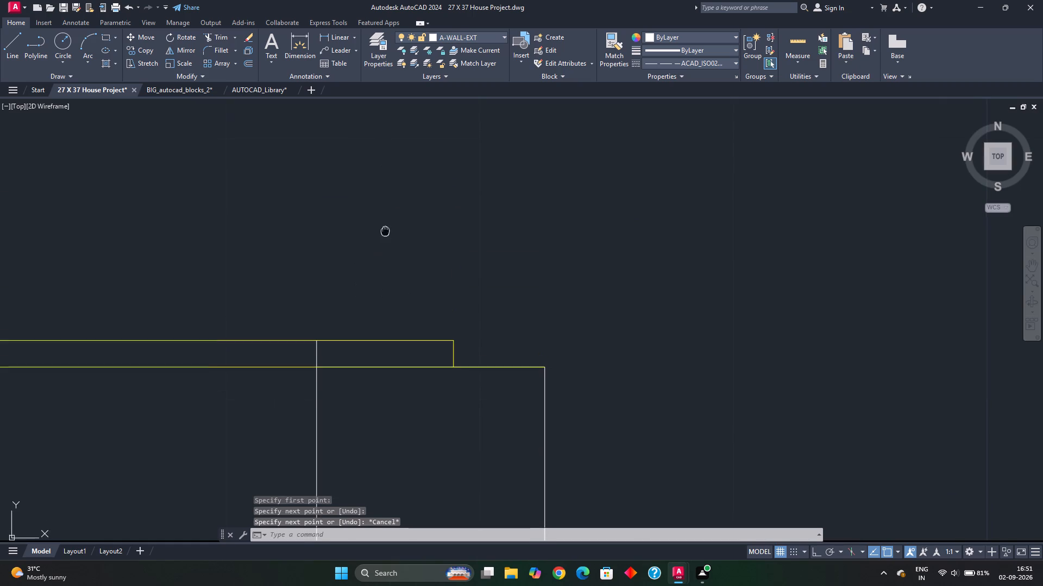
{"action": "middle_click_drag", "start_coordinate": [386, 262], "coordinate": [386, 304]}
{"action": "scroll", "coordinate": [392, 265], "scroll_direction": "down", "scroll_amount": 2}
{"action": "middle_click_drag", "start_coordinate": [389, 246], "coordinate": [380, 355]}
{"action": "scroll", "coordinate": [417, 189], "scroll_direction": "up", "scroll_amount": 2}
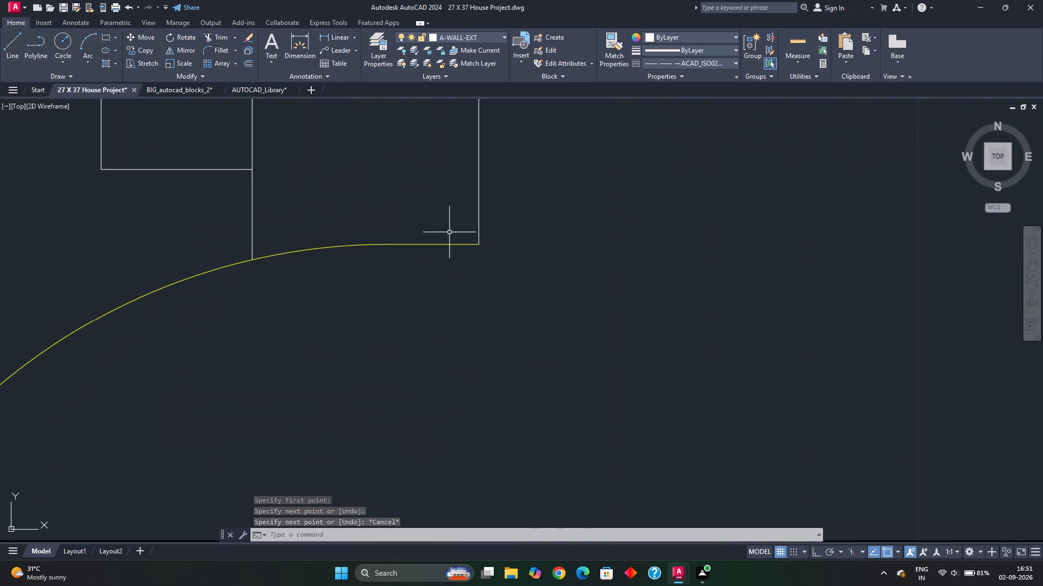
{"action": "key", "text": "space"}
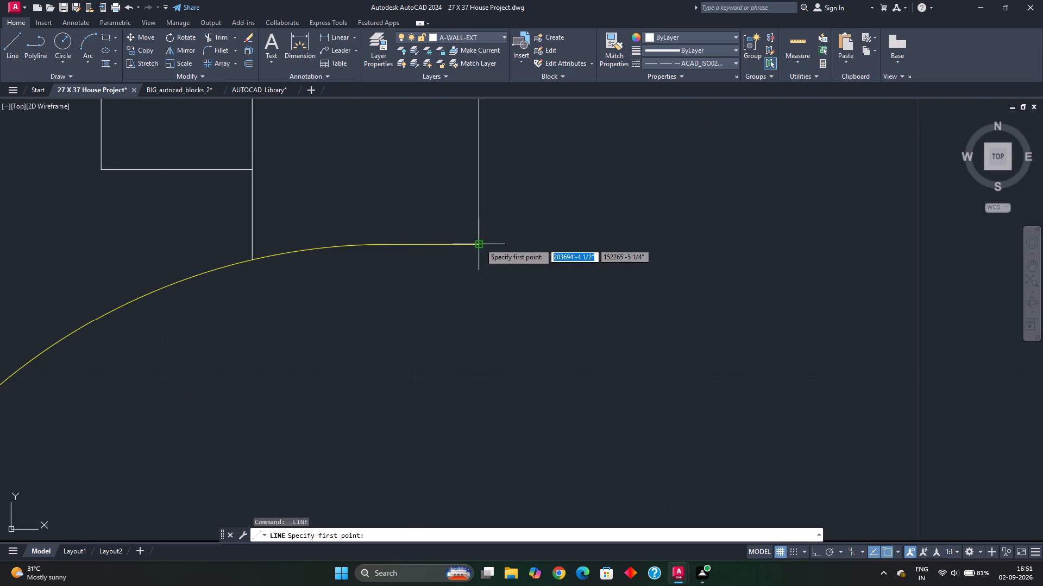
{"action": "left_click", "coordinate": [481, 244]}
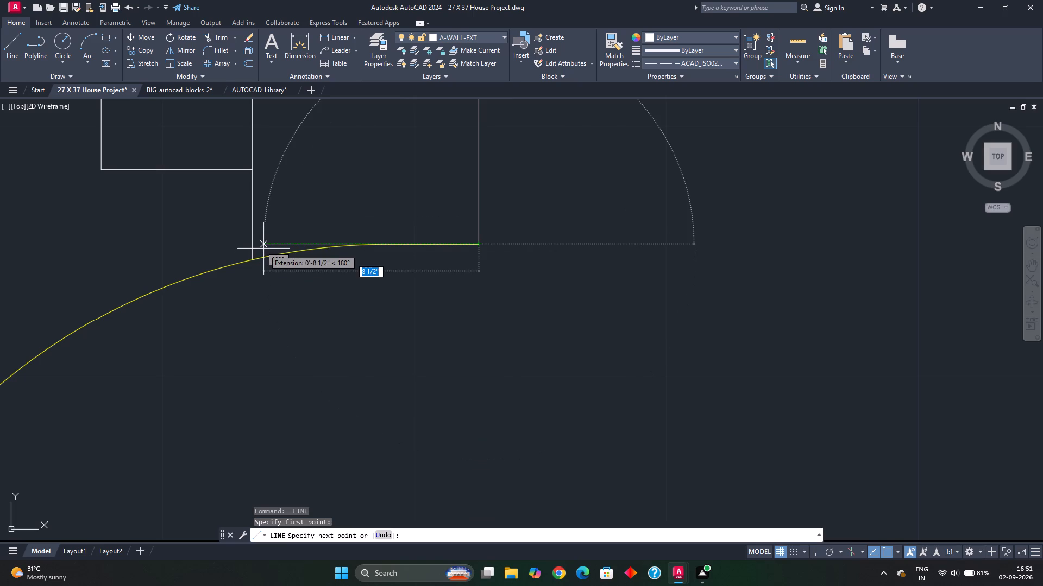
{"action": "key", "text": "F8"}
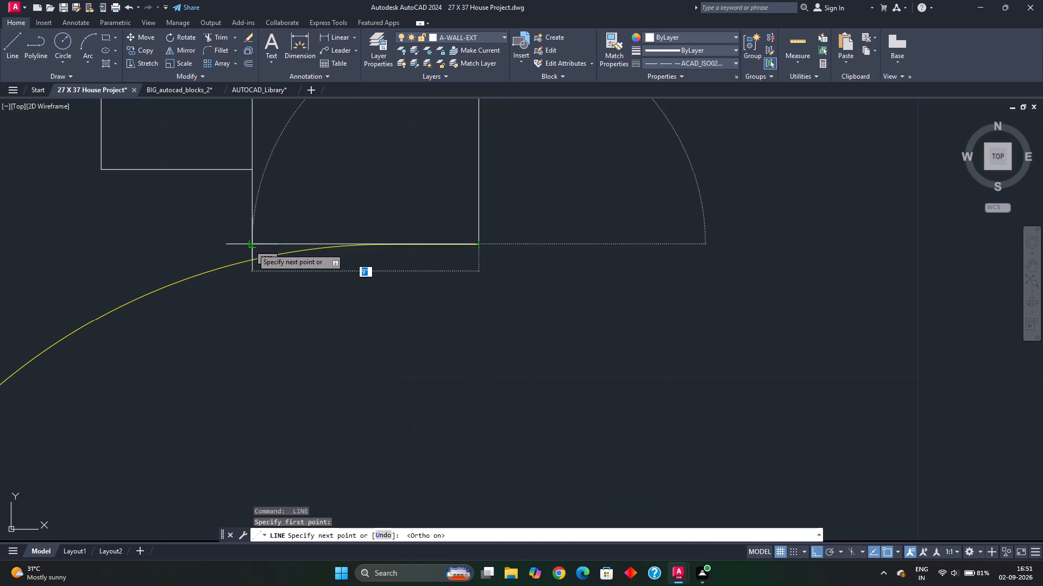
{"action": "left_click", "coordinate": [252, 248]}
{"action": "key", "text": "Escape"}
{"action": "key", "text": "Escape"}
Trim the outer wall line's stub that extends below the new line at the Bedroom 1 balcony door's upper jamb.
{"action": "type", "text": "TR"}
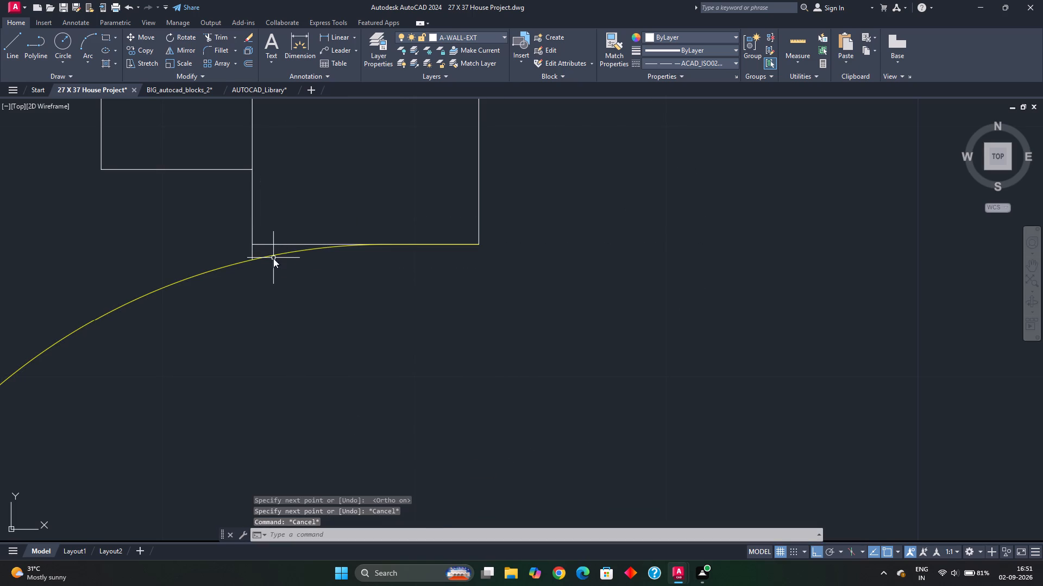
{"action": "key", "text": "space"}
{"action": "left_click", "coordinate": [253, 251]}
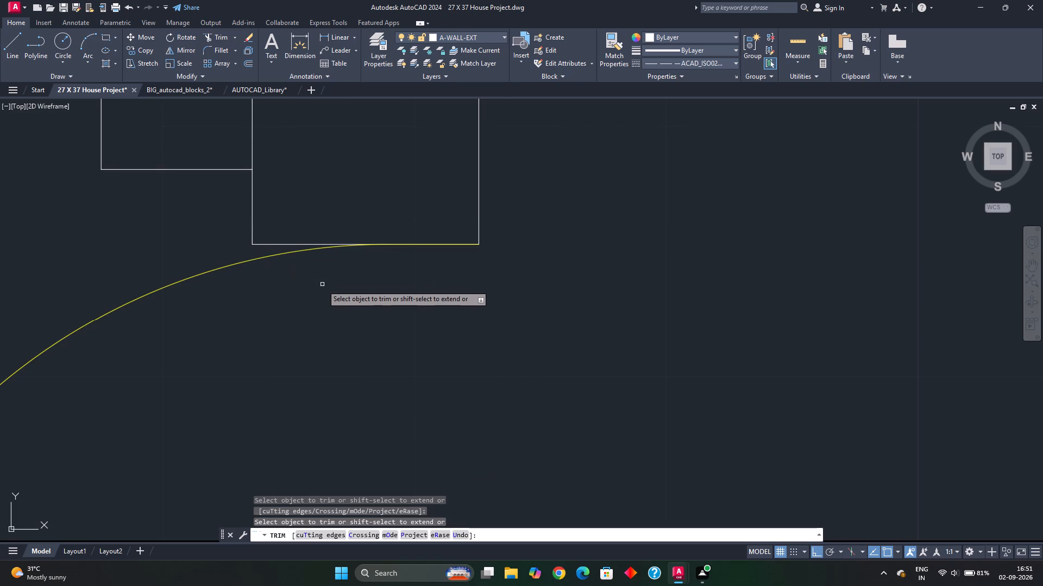
{"action": "key", "text": "Escape"}
Draw a line across the right exterior wall's end at the lower jamb of the 1st floor Bedroom 2 balcony door.
{"action": "scroll", "coordinate": [327, 286], "scroll_direction": "down", "scroll_amount": 2}
{"action": "scroll", "coordinate": [382, 294], "scroll_direction": "down", "scroll_amount": 2}
{"action": "middle_click_drag", "start_coordinate": [411, 297], "coordinate": [411, 301]}
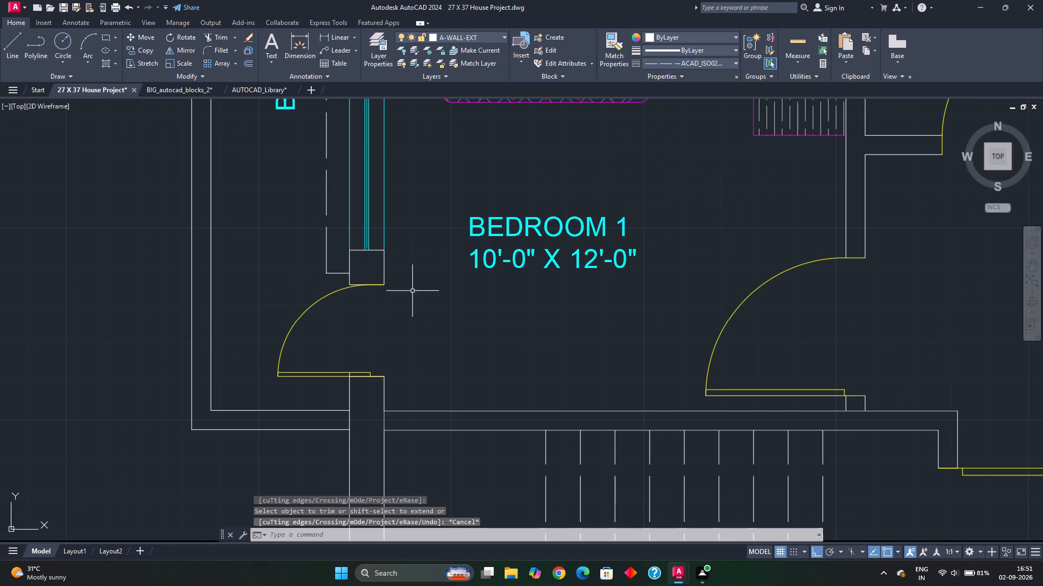
{"action": "middle_click_drag", "start_coordinate": [411, 301], "coordinate": [408, 325]}
{"action": "scroll", "coordinate": [412, 345], "scroll_direction": "down", "scroll_amount": 1}
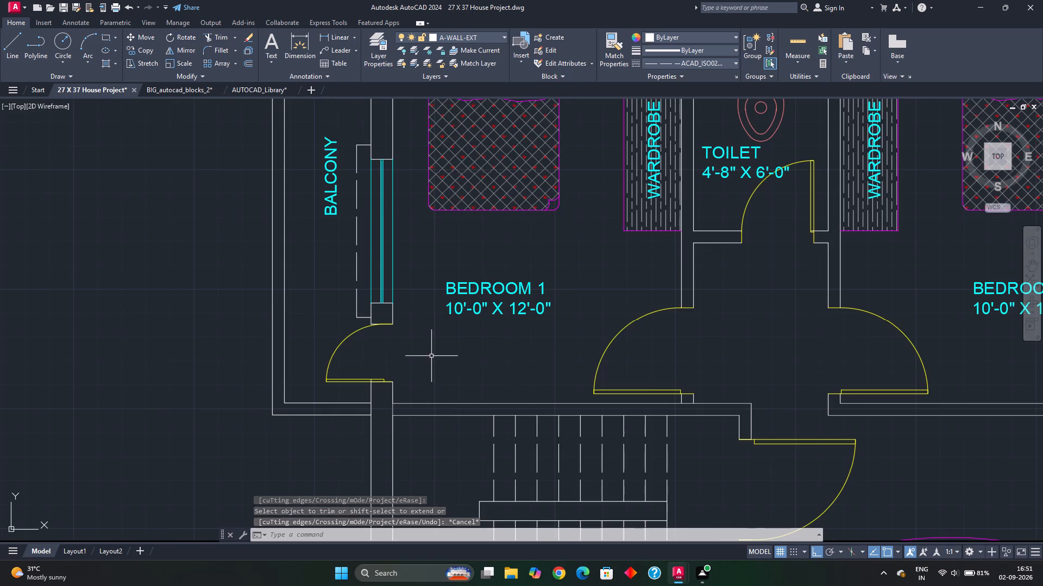
{"action": "scroll", "coordinate": [422, 326], "scroll_direction": "down", "scroll_amount": 1}
{"action": "middle_click_drag", "start_coordinate": [450, 346], "coordinate": [276, 302]}
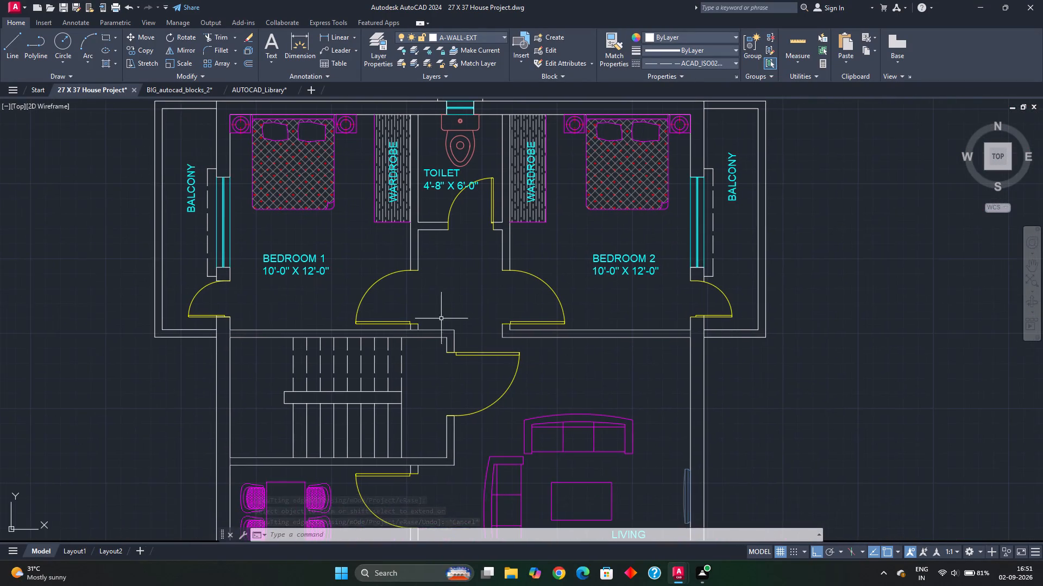
{"action": "middle_click_drag", "start_coordinate": [579, 334], "coordinate": [380, 279]}
{"action": "scroll", "coordinate": [548, 260], "scroll_direction": "up", "scroll_amount": 3}
{"action": "scroll", "coordinate": [366, 280], "scroll_direction": "up", "scroll_amount": 2}
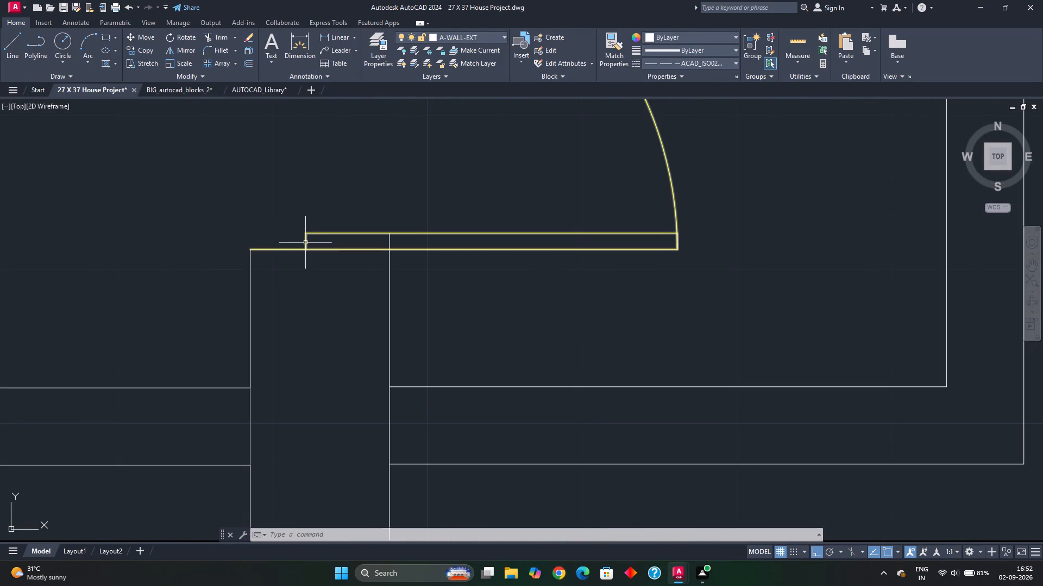
{"action": "key", "text": "l"}
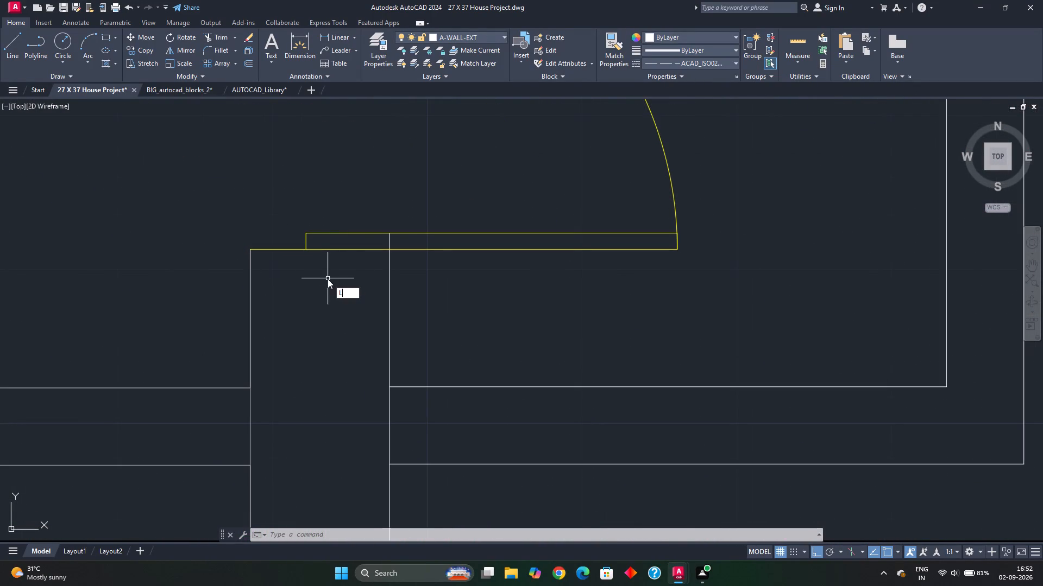
{"action": "key", "text": "space"}
{"action": "left_click", "coordinate": [250, 250]}
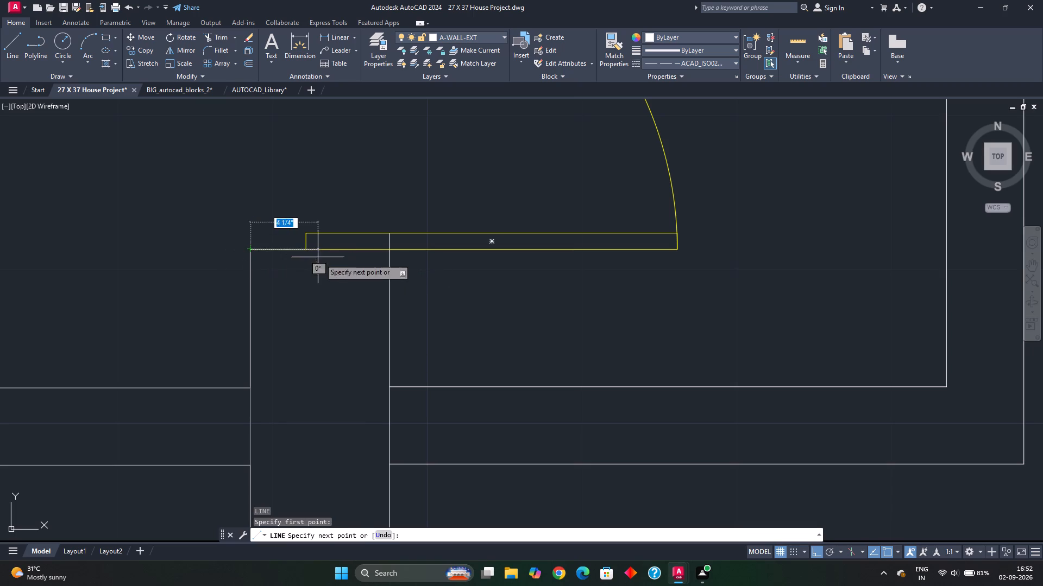
{"action": "left_click", "coordinate": [389, 251]}
{"action": "key", "text": "Escape"}
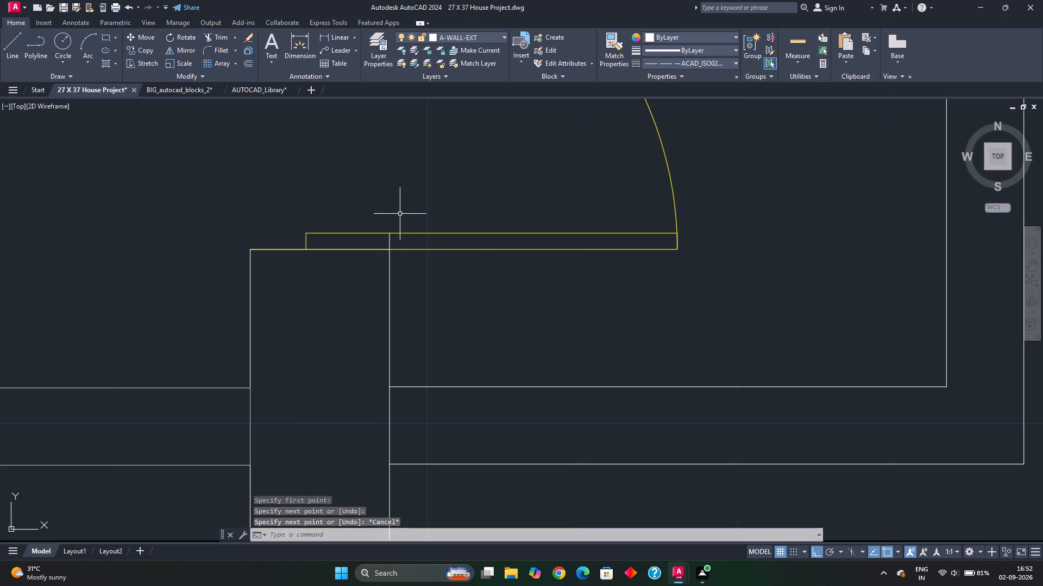
Draw a horizontal line across the right exterior wall's end at the upper jamb of the Bedroom 2 balcony door.
{"action": "scroll", "coordinate": [384, 184], "scroll_direction": "down", "scroll_amount": 2}
{"action": "middle_click_drag", "start_coordinate": [384, 175], "coordinate": [383, 337]}
{"action": "middle_click_drag", "start_coordinate": [375, 253], "coordinate": [386, 309]}
{"action": "scroll", "coordinate": [381, 291], "scroll_direction": "up", "scroll_amount": 1}
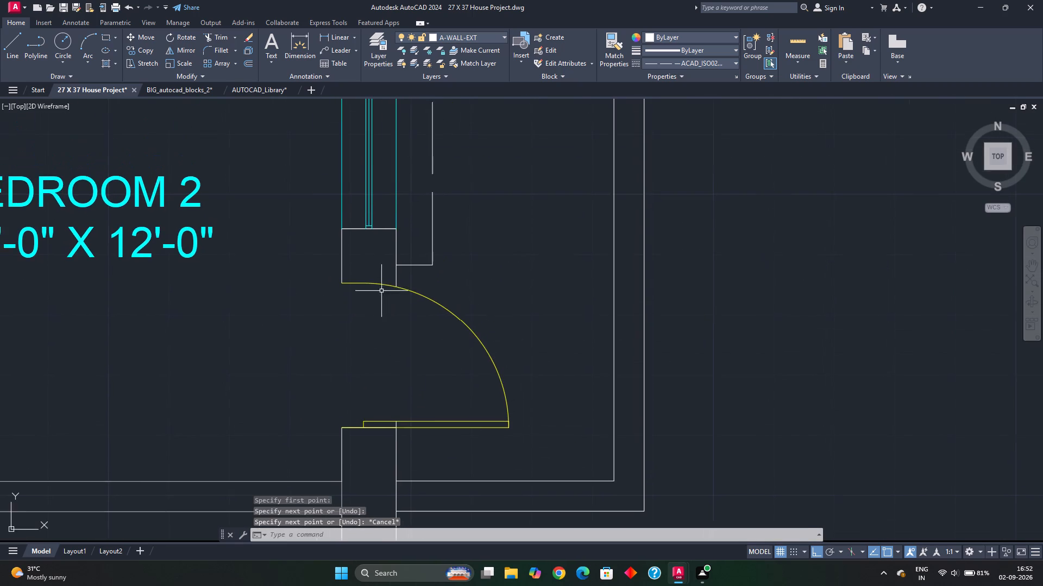
{"action": "scroll", "coordinate": [381, 291], "scroll_direction": "up", "scroll_amount": 2}
{"action": "key", "text": "space"}
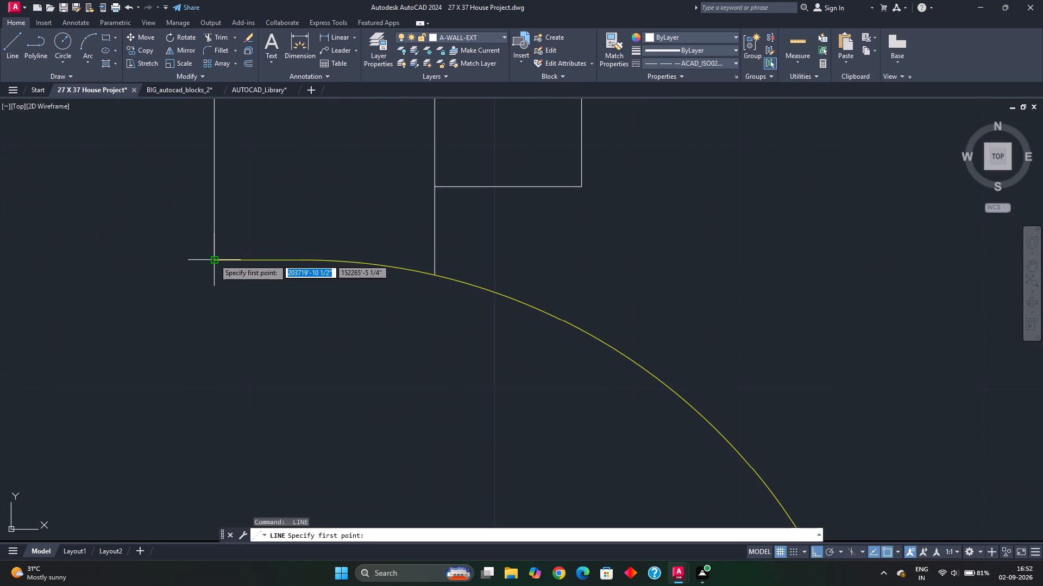
{"action": "left_click", "coordinate": [215, 259]}
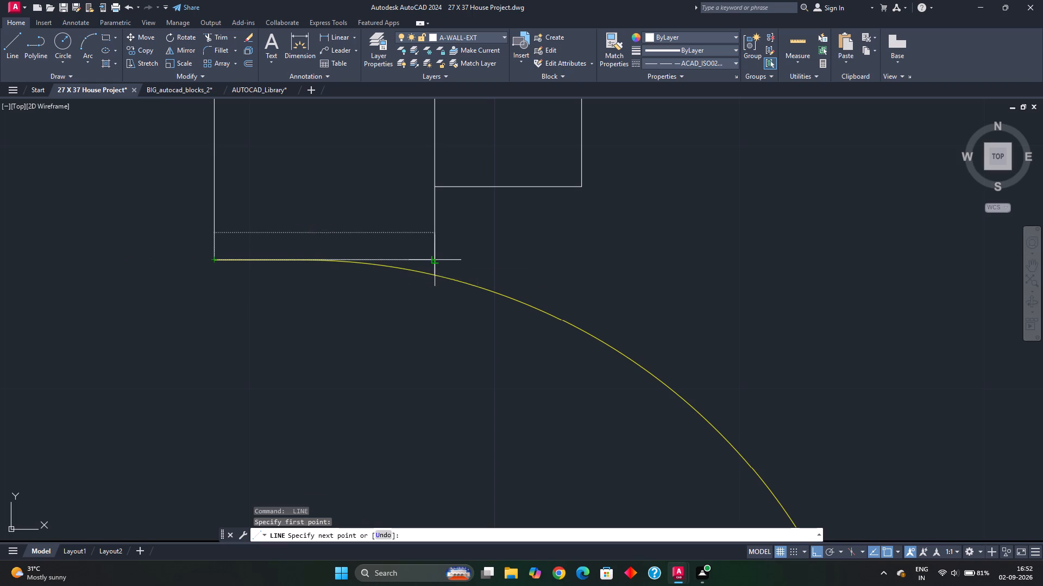
{"action": "left_click", "coordinate": [433, 262]}
{"action": "key", "text": "Escape"}
{"action": "key", "text": "Escape"}
Trim the outer wall line's stub that extends below the new line at the Bedroom 2 balcony door's upper jamb.
{"action": "key", "text": "t"}
{"action": "key", "text": "r"}
{"action": "key", "text": "space"}
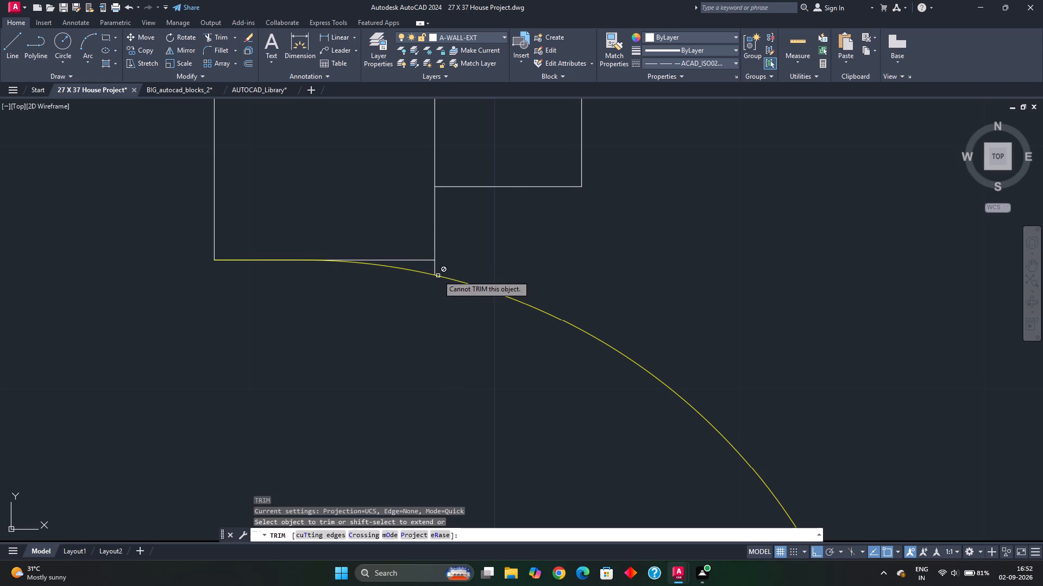
{"action": "left_click", "coordinate": [436, 270]}
{"action": "scroll", "coordinate": [467, 276], "scroll_direction": "down", "scroll_amount": 3}
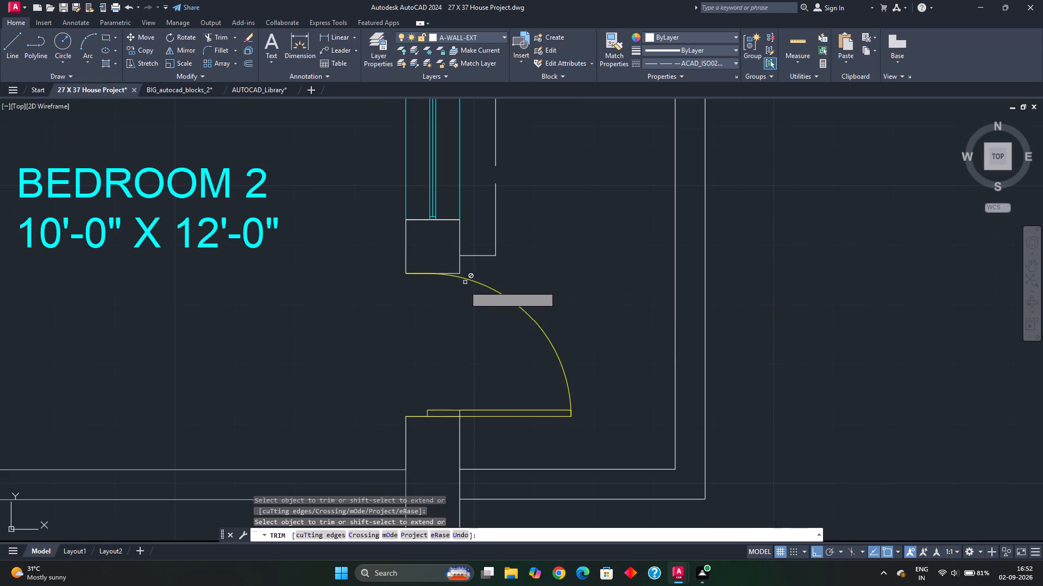
{"action": "key", "text": "Escape"}
Examine the wall ends at Bedroom 2's balcony window and around the bedroom and staircase doors for unclosed outlines.
{"action": "scroll", "coordinate": [454, 316], "scroll_direction": "down", "scroll_amount": 2}
{"action": "scroll", "coordinate": [447, 286], "scroll_direction": "up", "scroll_amount": 2}
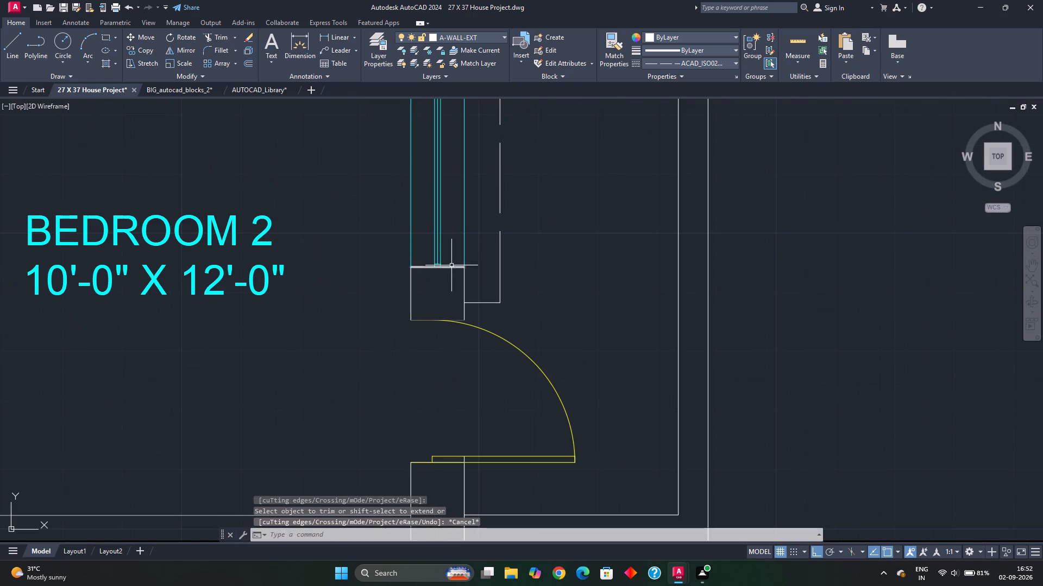
{"action": "scroll", "coordinate": [455, 238], "scroll_direction": "down", "scroll_amount": 2}
{"action": "middle_click_drag", "start_coordinate": [454, 258], "coordinate": [450, 386]}
{"action": "scroll", "coordinate": [449, 244], "scroll_direction": "up", "scroll_amount": 4}
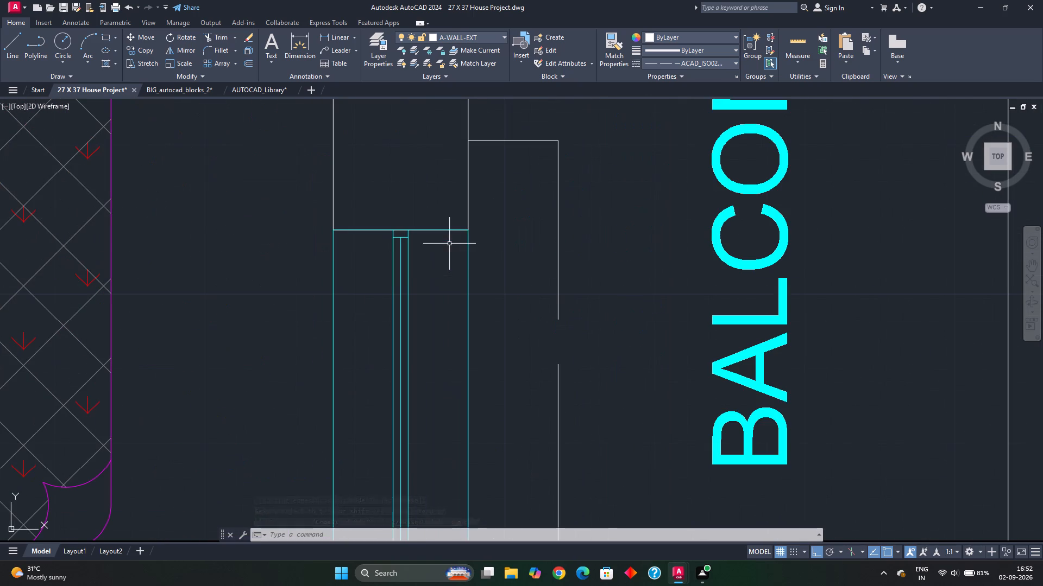
{"action": "scroll", "coordinate": [432, 258], "scroll_direction": "down", "scroll_amount": 3}
{"action": "scroll", "coordinate": [377, 288], "scroll_direction": "down", "scroll_amount": 1}
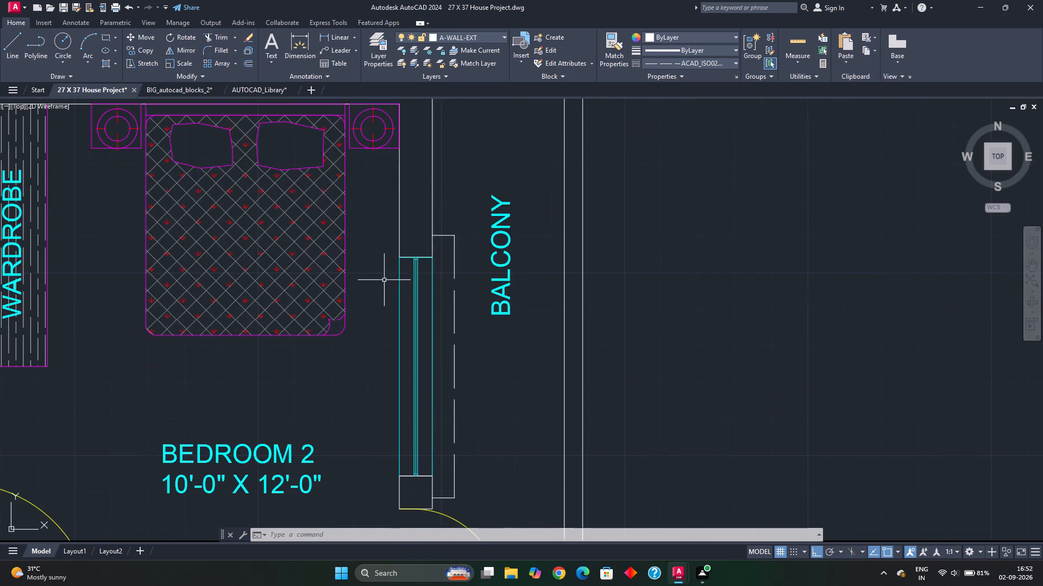
{"action": "scroll", "coordinate": [374, 292], "scroll_direction": "down", "scroll_amount": 1}
{"action": "middle_click_drag", "start_coordinate": [199, 320], "coordinate": [489, 284]}
{"action": "middle_click_drag", "start_coordinate": [311, 403], "coordinate": [391, 328]}
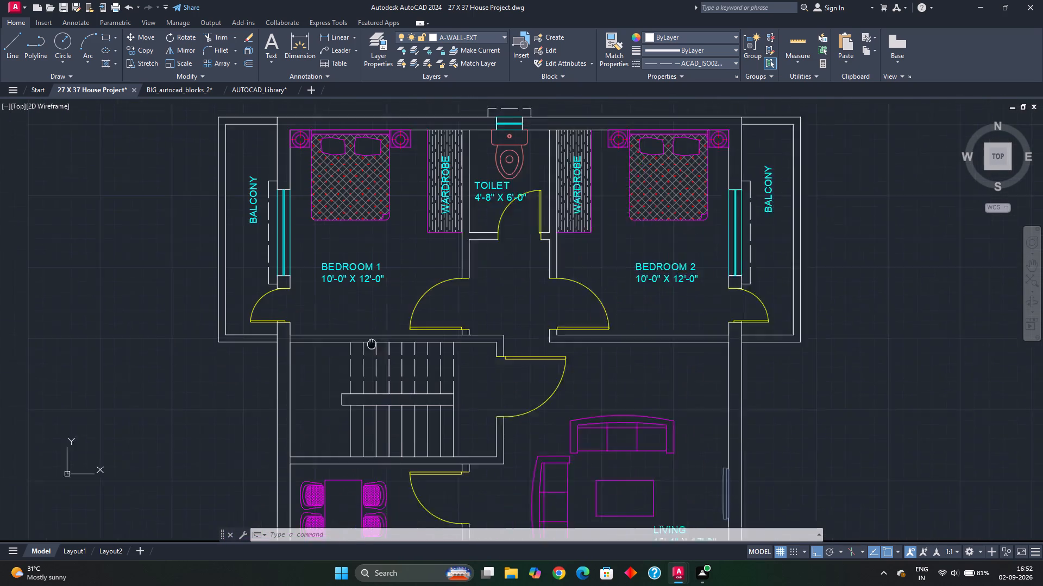
{"action": "middle_click_drag", "start_coordinate": [391, 328], "coordinate": [411, 320]}
{"action": "scroll", "coordinate": [334, 319], "scroll_direction": "up", "scroll_amount": 1}
{"action": "scroll", "coordinate": [663, 302], "scroll_direction": "up", "scroll_amount": 2}
{"action": "scroll", "coordinate": [634, 314], "scroll_direction": "down", "scroll_amount": 2}
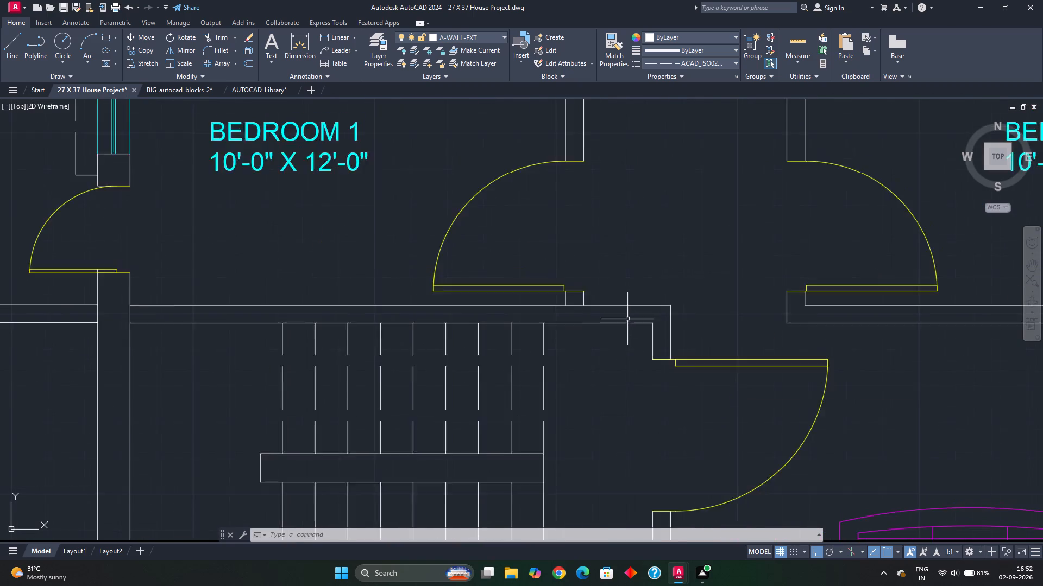
{"action": "scroll", "coordinate": [636, 307], "scroll_direction": "up", "scroll_amount": 3}
{"action": "scroll", "coordinate": [493, 295], "scroll_direction": "up", "scroll_amount": 1}
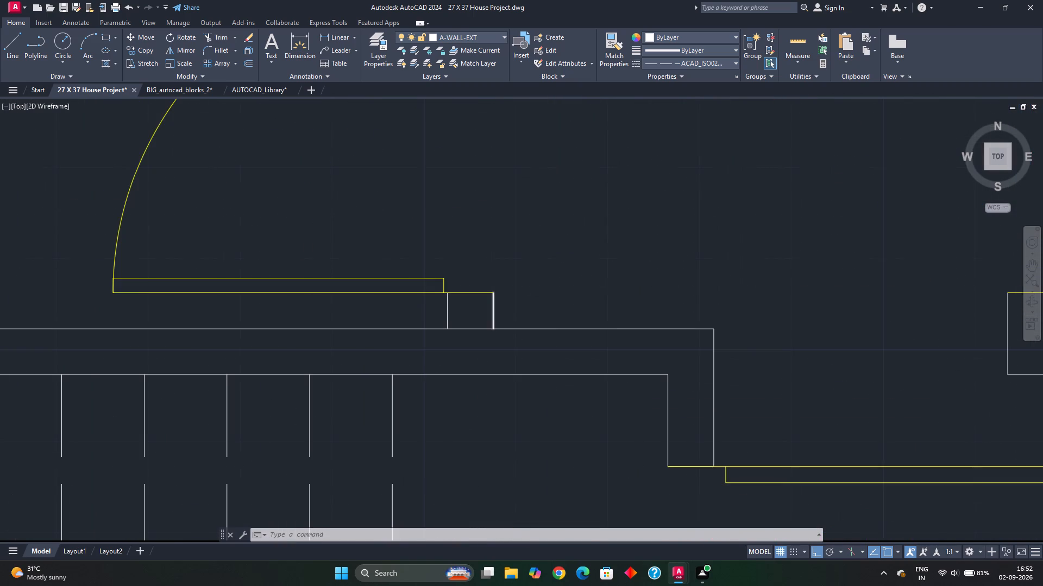
{"action": "scroll", "coordinate": [453, 292], "scroll_direction": "down", "scroll_amount": 4}
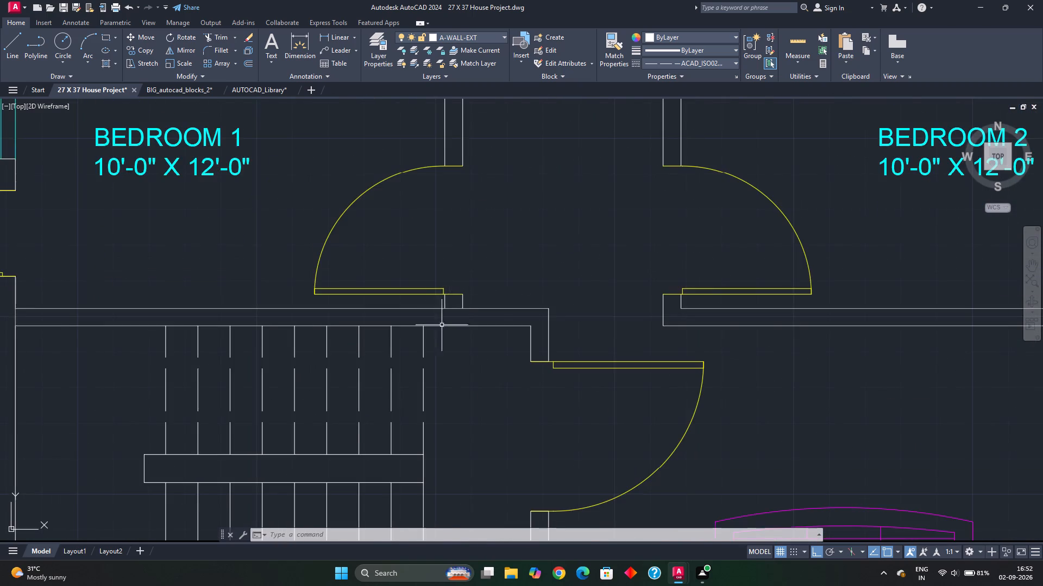
{"action": "scroll", "coordinate": [441, 329], "scroll_direction": "down", "scroll_amount": 1}
{"action": "middle_click_drag", "start_coordinate": [290, 336], "coordinate": [442, 321]}
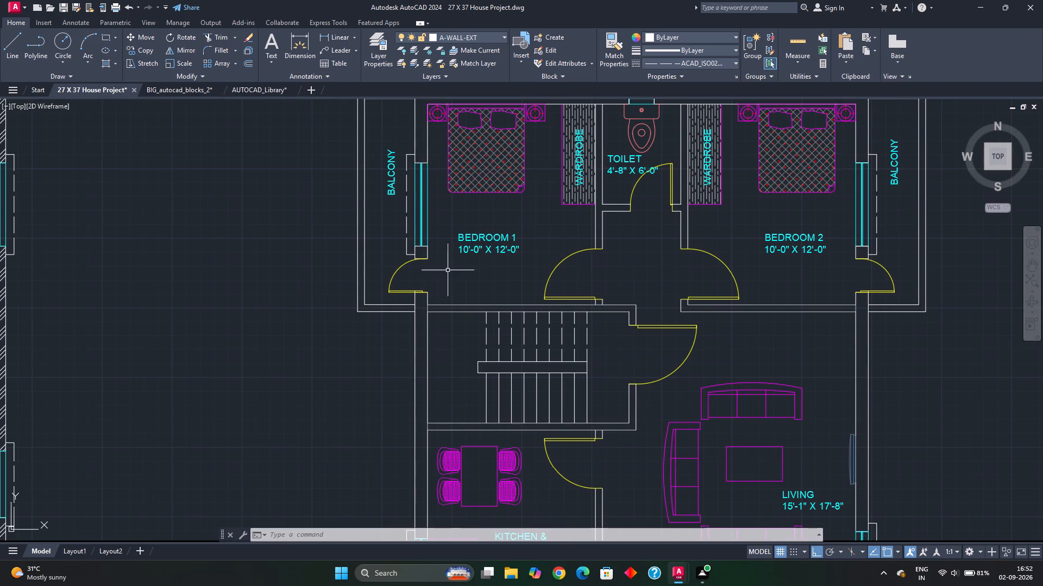
Hatch the 1st floor's left exterior wall between Bedroom 1's balcony door and the kitchen window with the GOST_GROUND pattern.
{"action": "type", "text": "H"}
{"action": "key", "text": "space"}
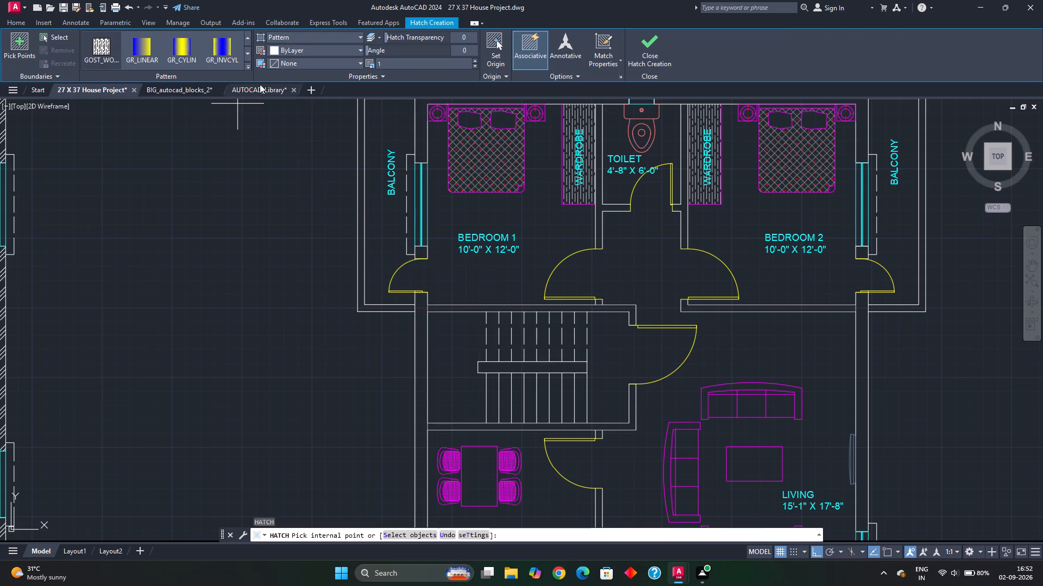
{"action": "left_click", "coordinate": [247, 67]}
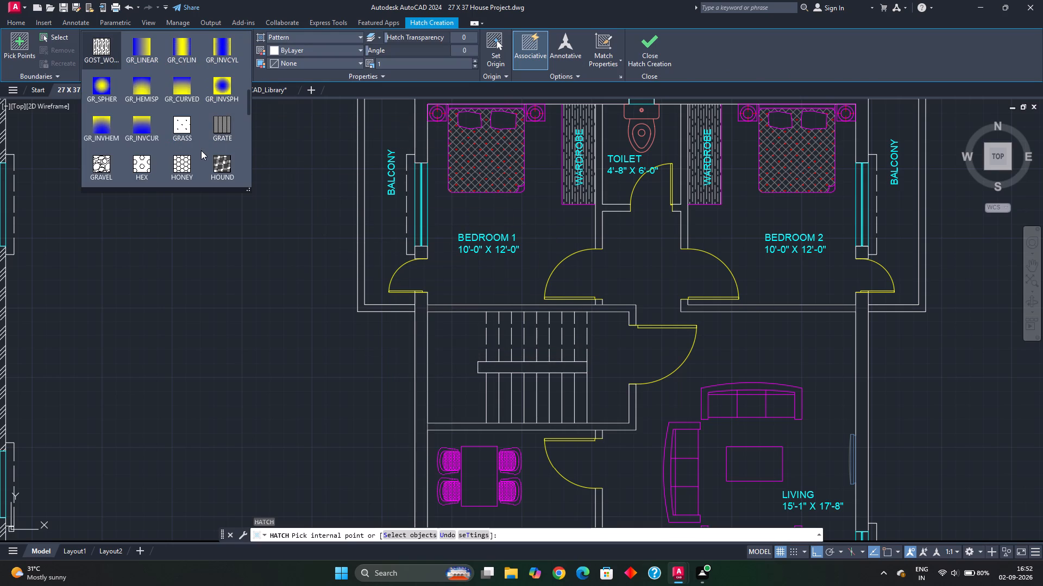
{"action": "scroll", "coordinate": [201, 150], "scroll_direction": "down", "scroll_amount": 2}
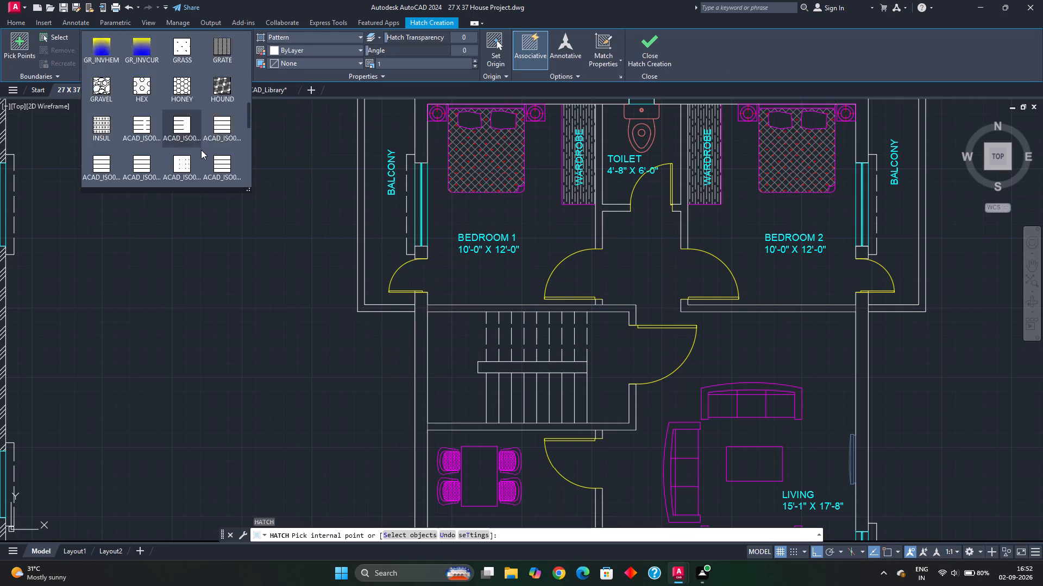
{"action": "scroll", "coordinate": [201, 150], "scroll_direction": "up", "scroll_amount": 3}
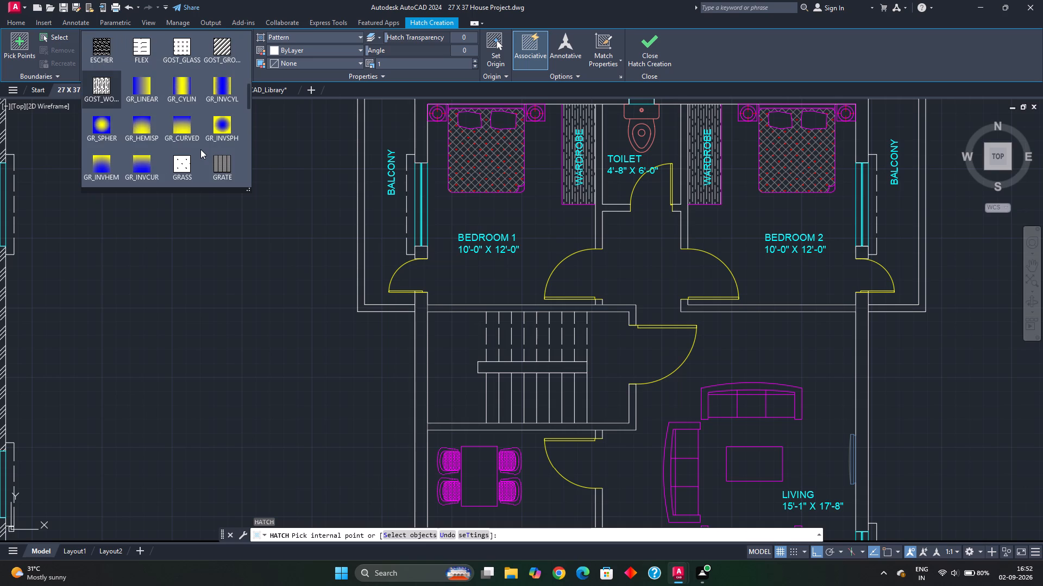
{"action": "left_click", "coordinate": [229, 49]}
{"action": "middle_click_drag", "start_coordinate": [409, 379], "coordinate": [380, 298]}
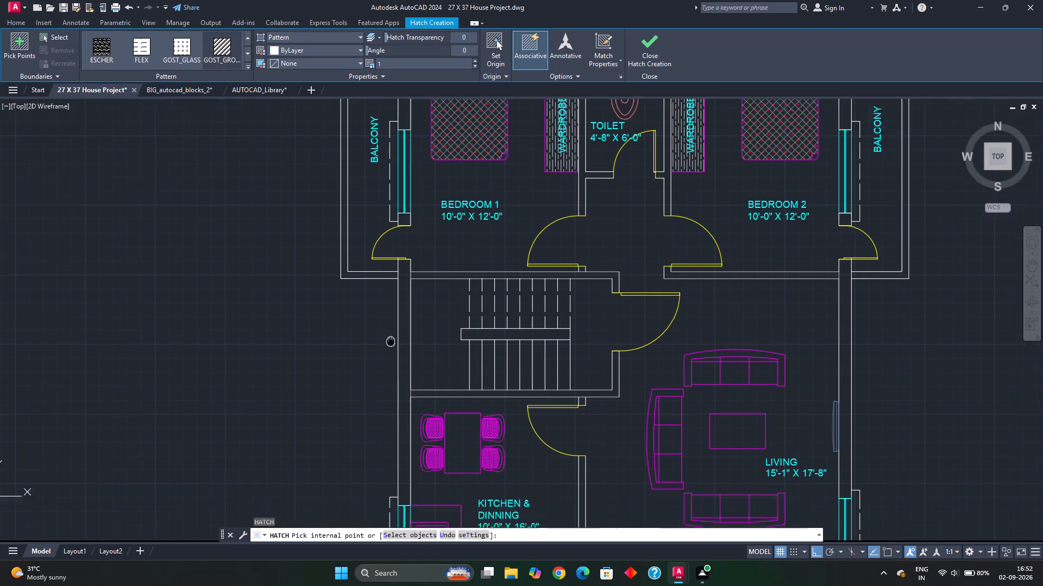
{"action": "middle_click_drag", "start_coordinate": [380, 298], "coordinate": [379, 257]}
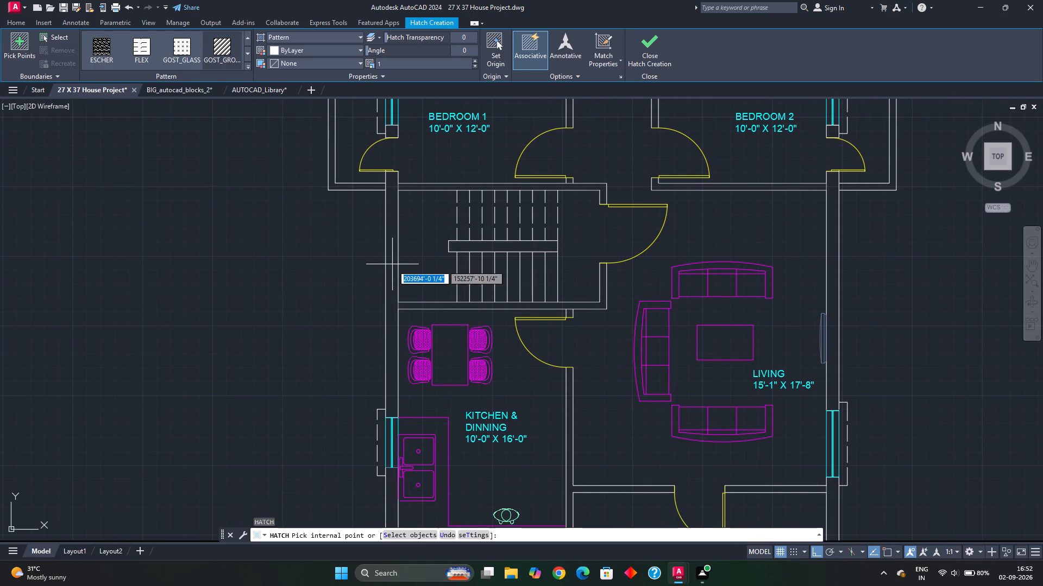
{"action": "left_click", "coordinate": [392, 265]}
Extend the hatch to the remaining lower exterior walls, around the kitchen and front balcony and up the living room side to Bedroom 2's balcony door.
{"action": "middle_click_drag", "start_coordinate": [342, 313], "coordinate": [323, 100]}
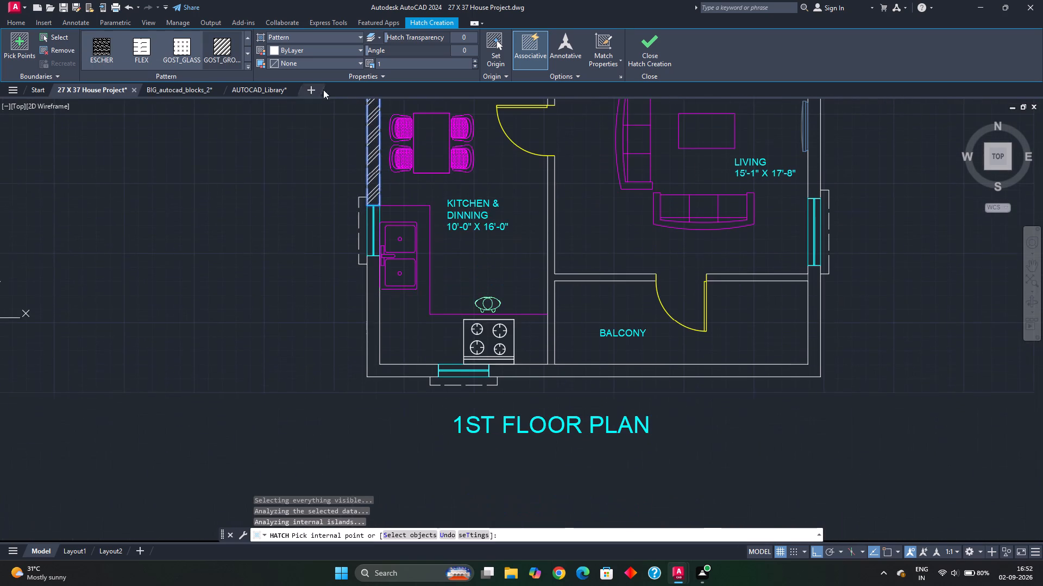
{"action": "left_click", "coordinate": [371, 332]}
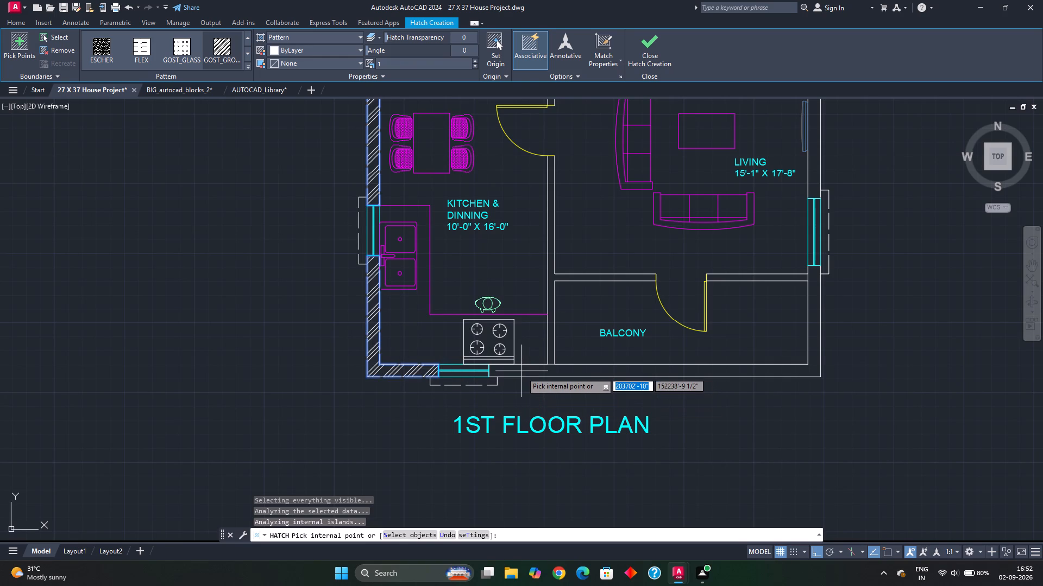
{"action": "left_click", "coordinate": [521, 372]}
{"action": "middle_click_drag", "start_coordinate": [745, 313], "coordinate": [589, 436]}
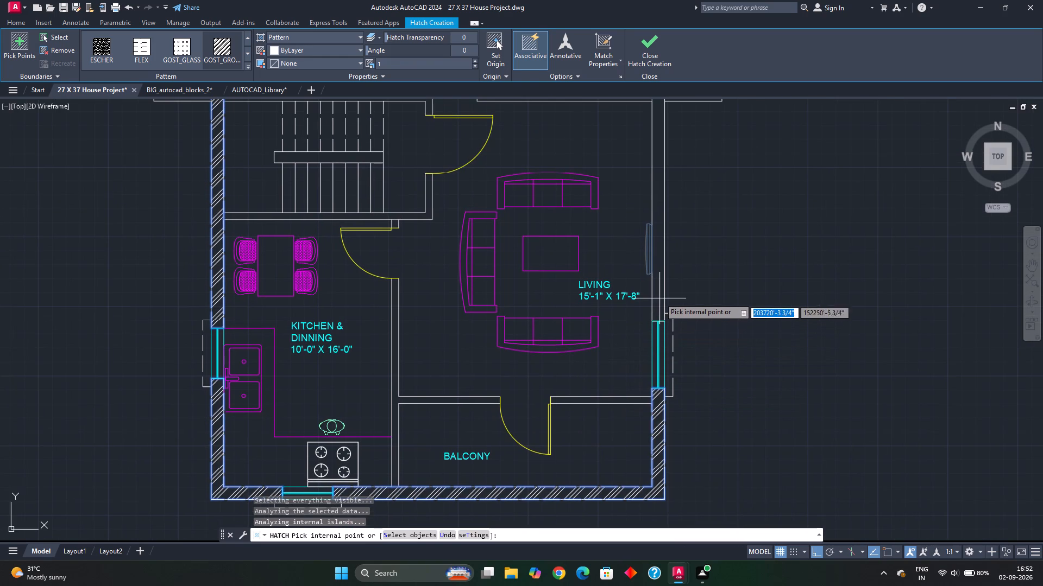
{"action": "left_click", "coordinate": [659, 297]}
Hatch the rear exterior wall on both sides of the toilet window, including the side walls down to both bedroom windows.
{"action": "middle_click_drag", "start_coordinate": [716, 233], "coordinate": [677, 402]}
{"action": "middle_click_drag", "start_coordinate": [668, 289], "coordinate": [665, 443]}
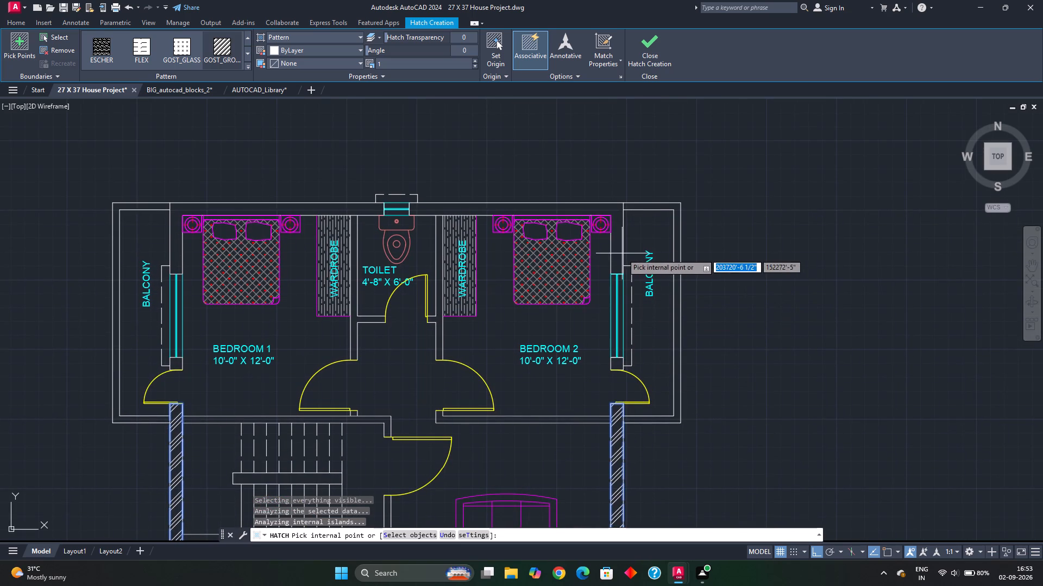
{"action": "left_click", "coordinate": [616, 253]}
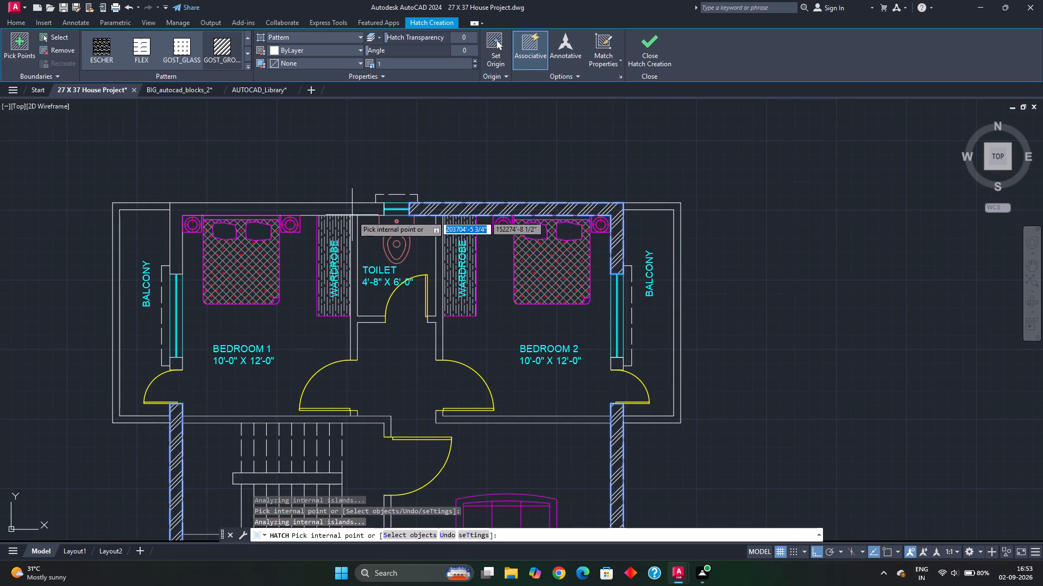
{"action": "left_click", "coordinate": [353, 211]}
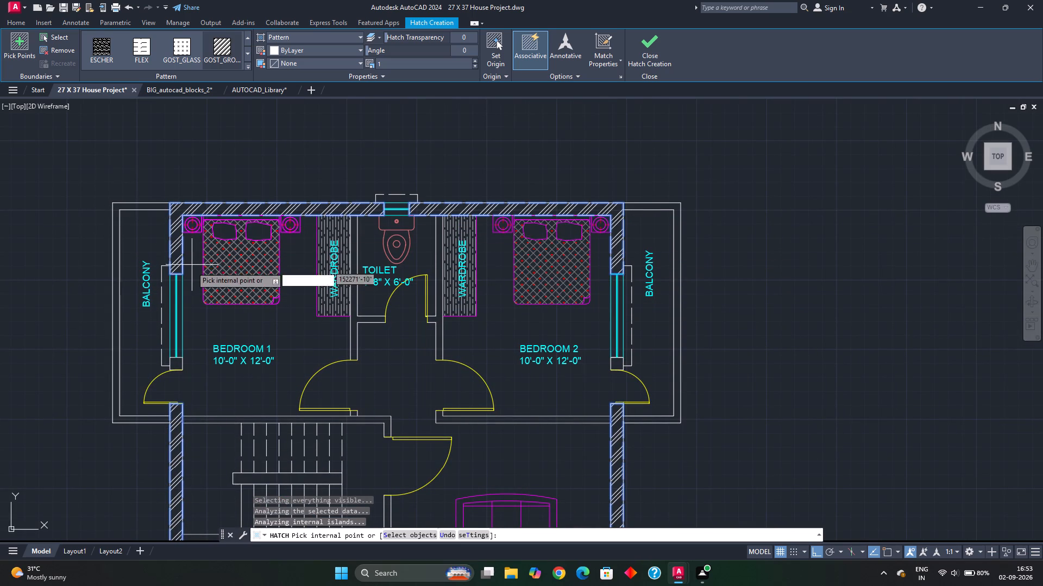
Hatch the outer walls of the Bedroom 1 and Bedroom 2 side balconies and finish the hatch.
{"action": "left_click", "coordinate": [147, 208]}
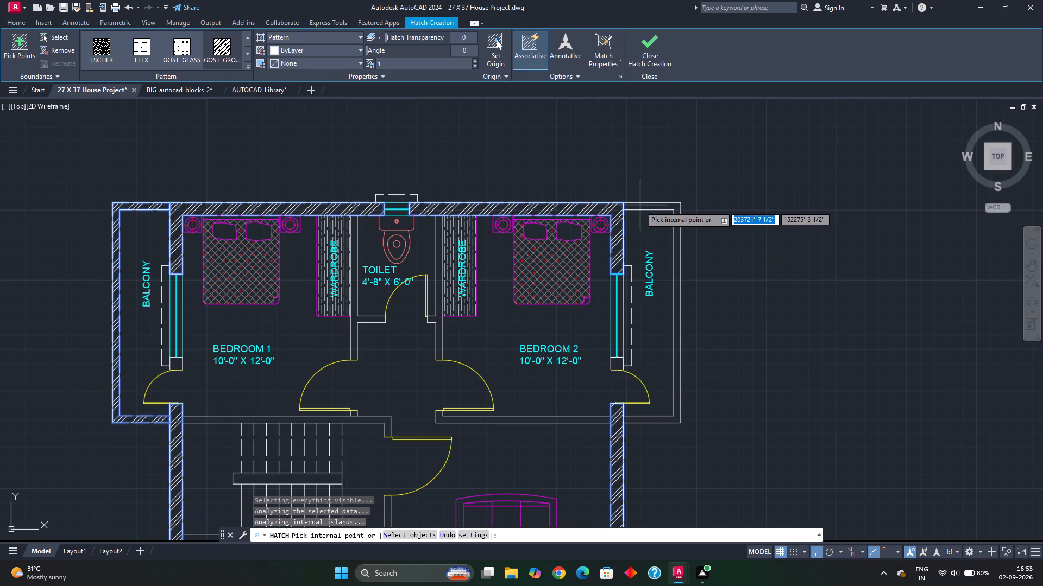
{"action": "left_click", "coordinate": [640, 206]}
{"action": "middle_click_drag", "start_coordinate": [526, 396], "coordinate": [475, 126]}
{"action": "middle_click_drag", "start_coordinate": [503, 352], "coordinate": [479, 192]}
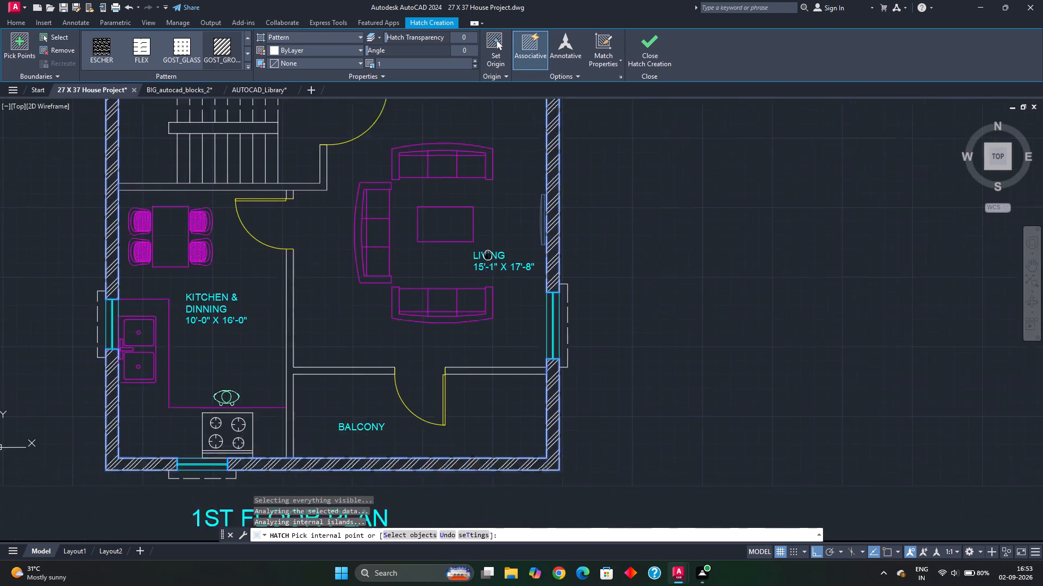
{"action": "middle_click_drag", "start_coordinate": [479, 192], "coordinate": [474, 86]}
{"action": "key", "text": "Escape"}
{"action": "key", "text": "Escape"}
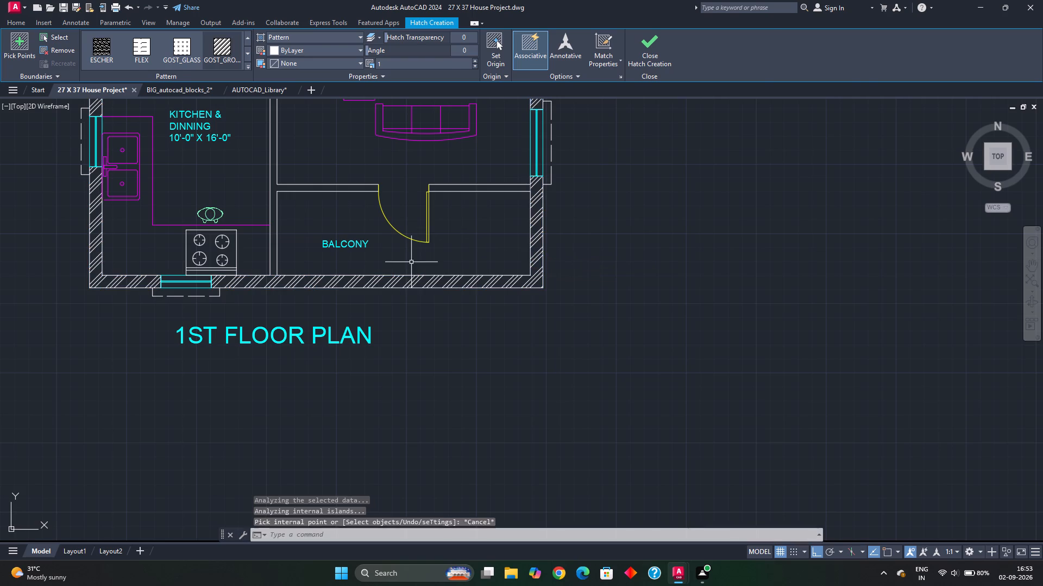
{"action": "key", "text": "Escape"}
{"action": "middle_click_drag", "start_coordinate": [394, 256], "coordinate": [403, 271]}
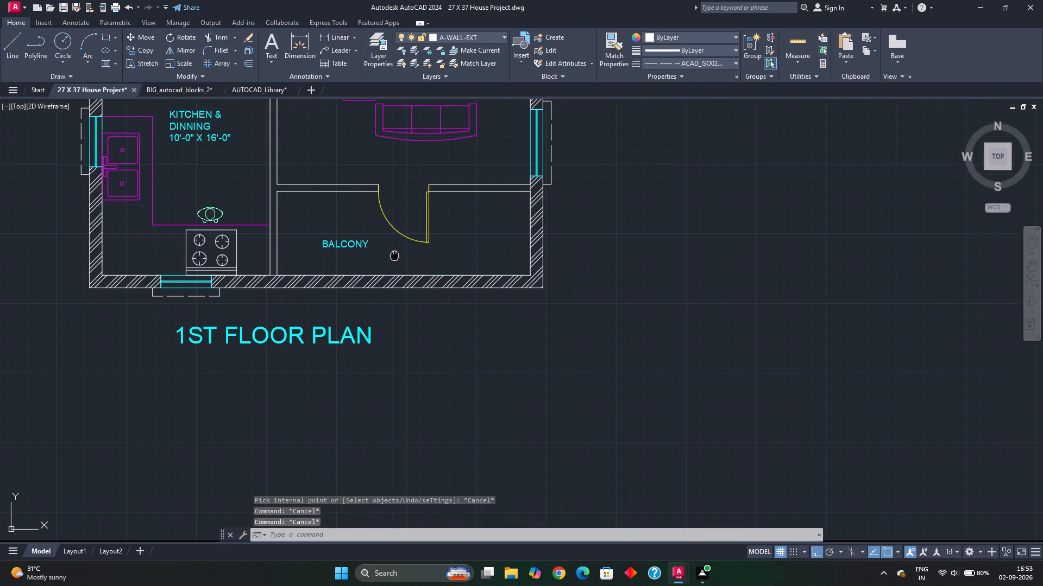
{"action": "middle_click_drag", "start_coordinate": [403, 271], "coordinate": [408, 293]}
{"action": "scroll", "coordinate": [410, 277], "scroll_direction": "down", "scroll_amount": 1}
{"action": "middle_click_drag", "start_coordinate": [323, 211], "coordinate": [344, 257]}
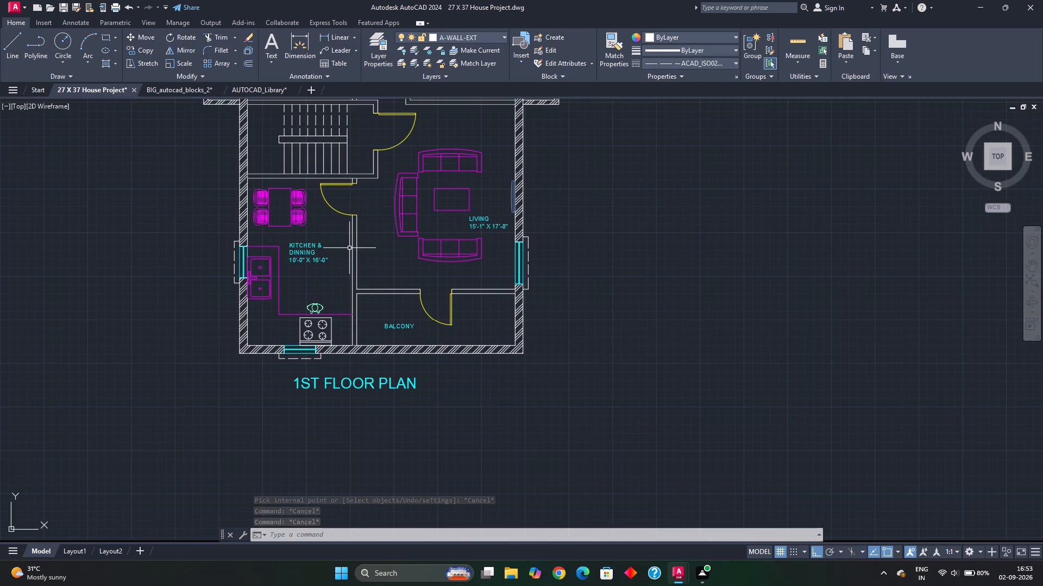
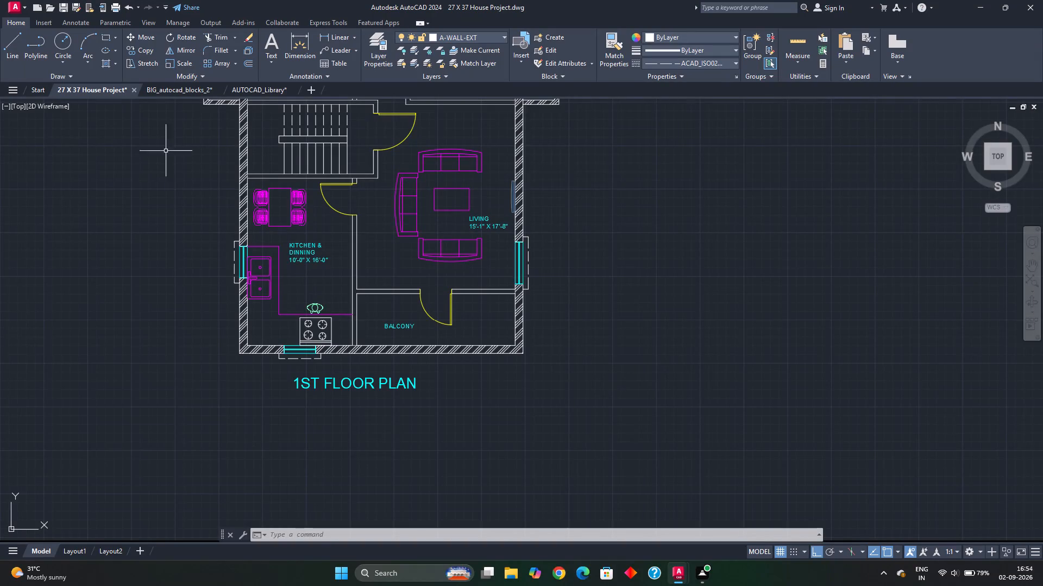
Check which hatch pattern the ground floor's interior walls use, at the wall behind Bedroom 3's wardrobe.
{"action": "middle_click_drag", "start_coordinate": [312, 250], "coordinate": [428, 268]}
{"action": "scroll", "coordinate": [377, 259], "scroll_direction": "down", "scroll_amount": 1}
{"action": "scroll", "coordinate": [144, 247], "scroll_direction": "up", "scroll_amount": 3}
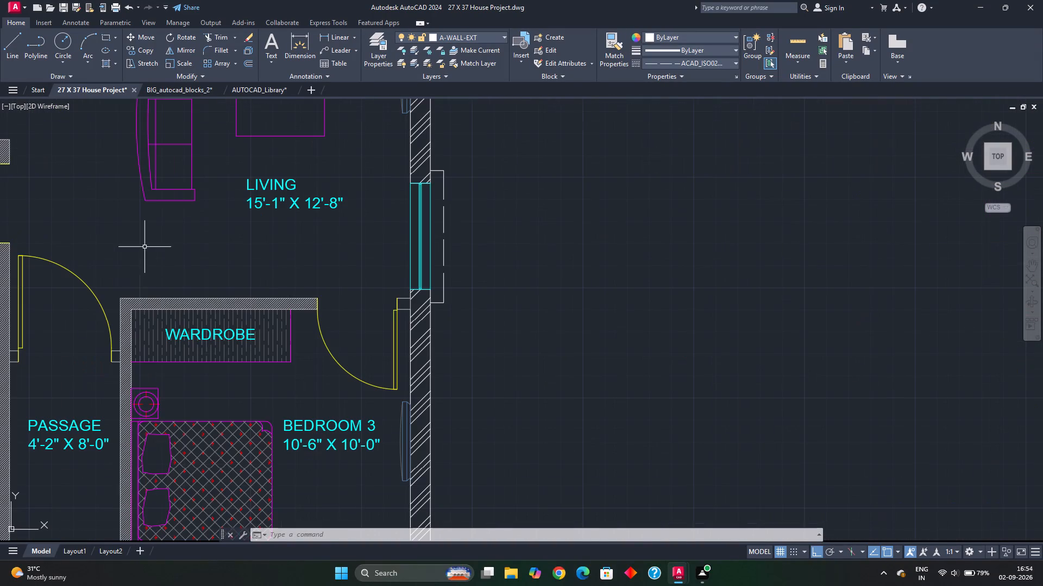
{"action": "left_click", "coordinate": [145, 306]}
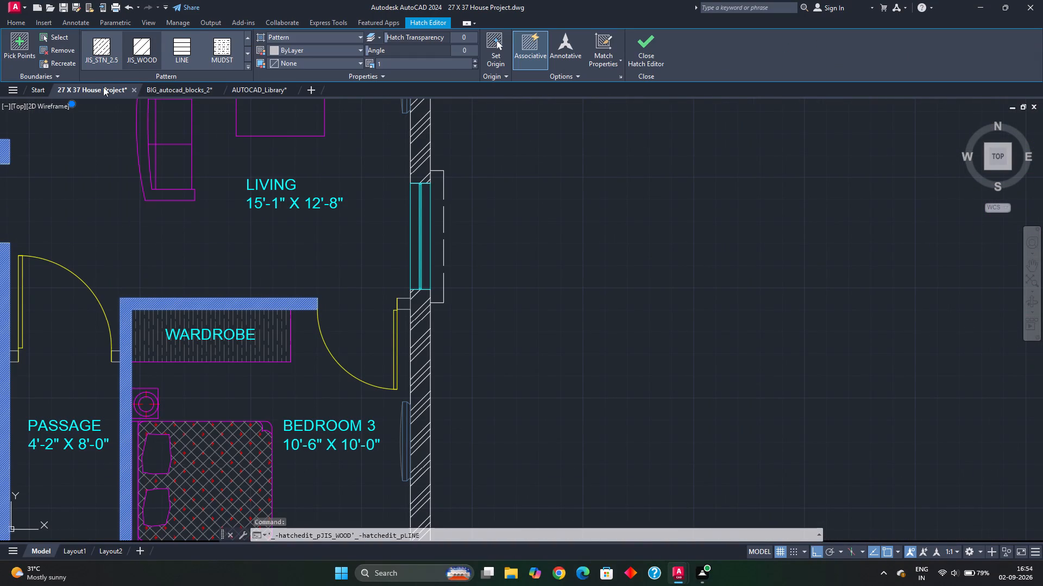
{"action": "key", "text": "Escape"}
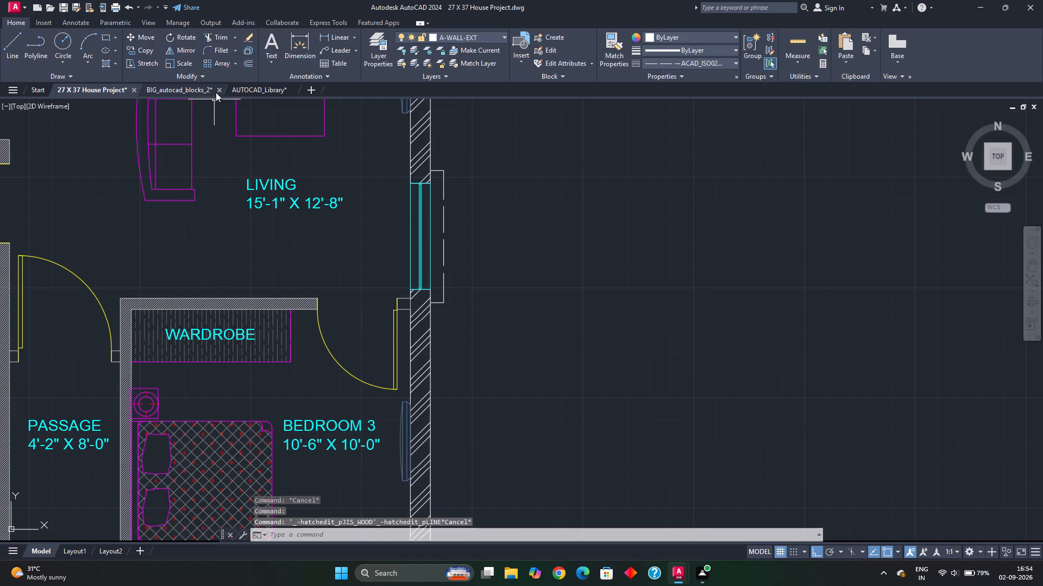
{"action": "left_click", "coordinate": [156, 303]}
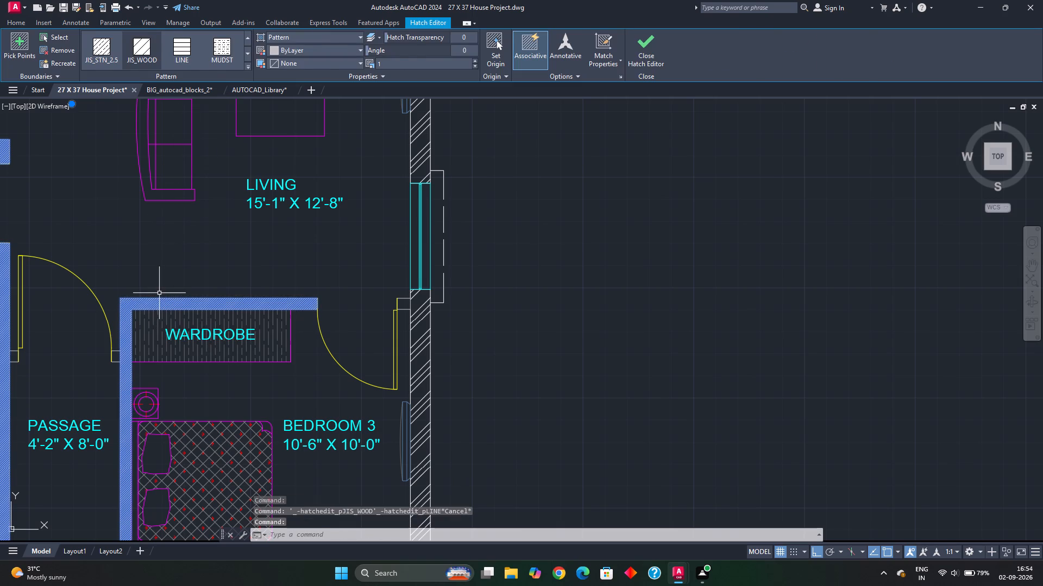
{"action": "key", "text": "Escape"}
{"action": "scroll", "coordinate": [376, 253], "scroll_direction": "down", "scroll_amount": 1}
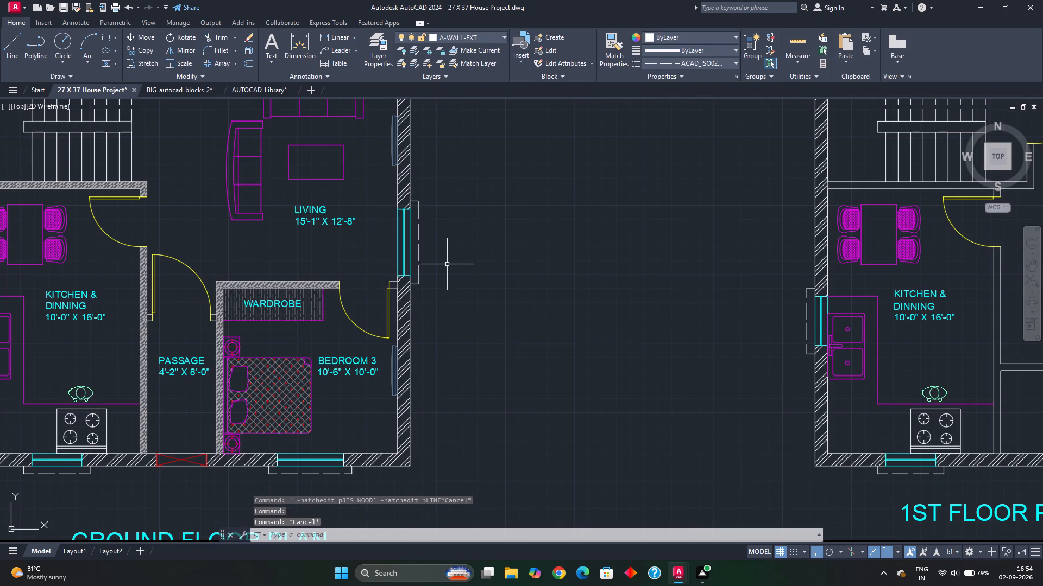
Hatch the 1st floor's staircase–kitchen wall, kitchen–living wall and short stub beside the kitchen door with the JIS_WOOD pattern.
{"action": "key", "text": "h"}
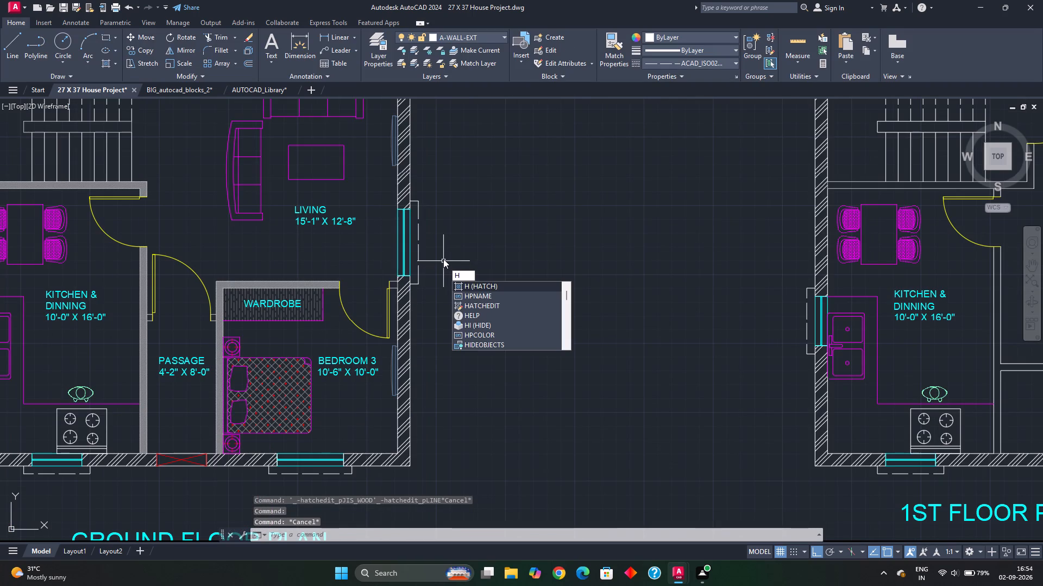
{"action": "key", "text": "space"}
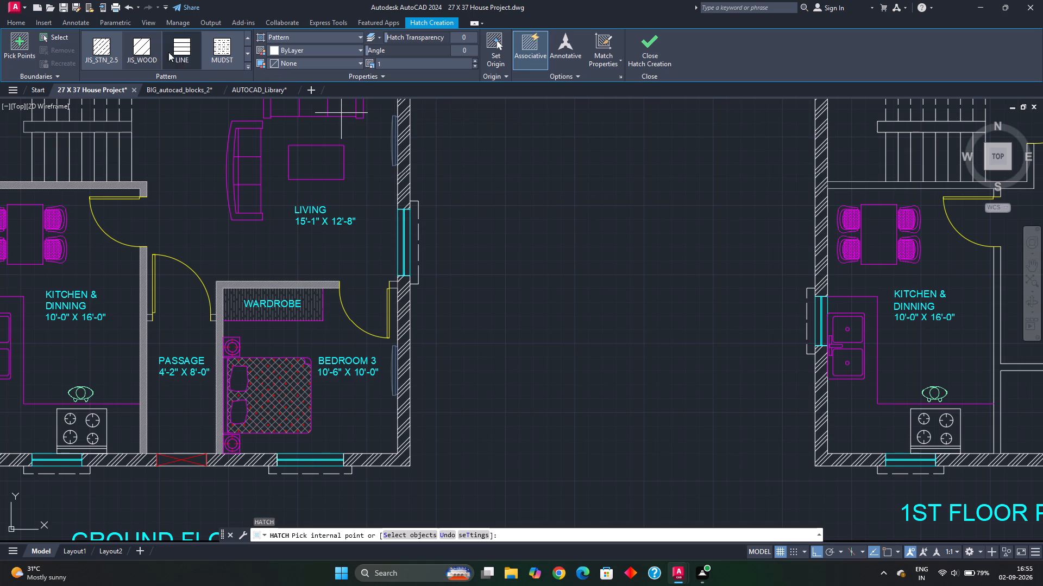
{"action": "left_click", "coordinate": [147, 50]}
{"action": "middle_click_drag", "start_coordinate": [683, 259], "coordinate": [385, 294]}
{"action": "scroll", "coordinate": [385, 294], "scroll_direction": "down", "scroll_amount": 1}
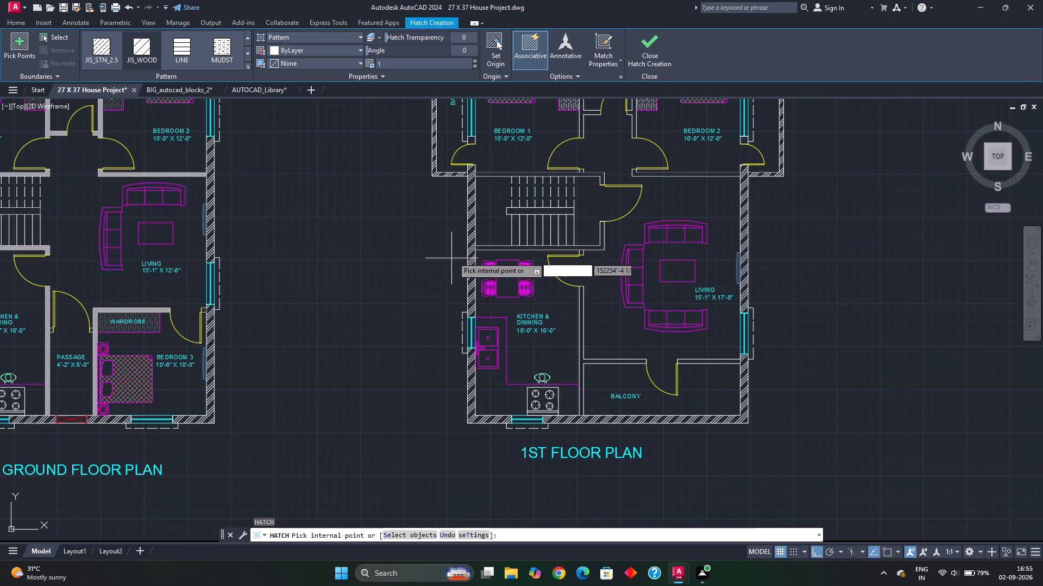
{"action": "scroll", "coordinate": [455, 251], "scroll_direction": "up", "scroll_amount": 2}
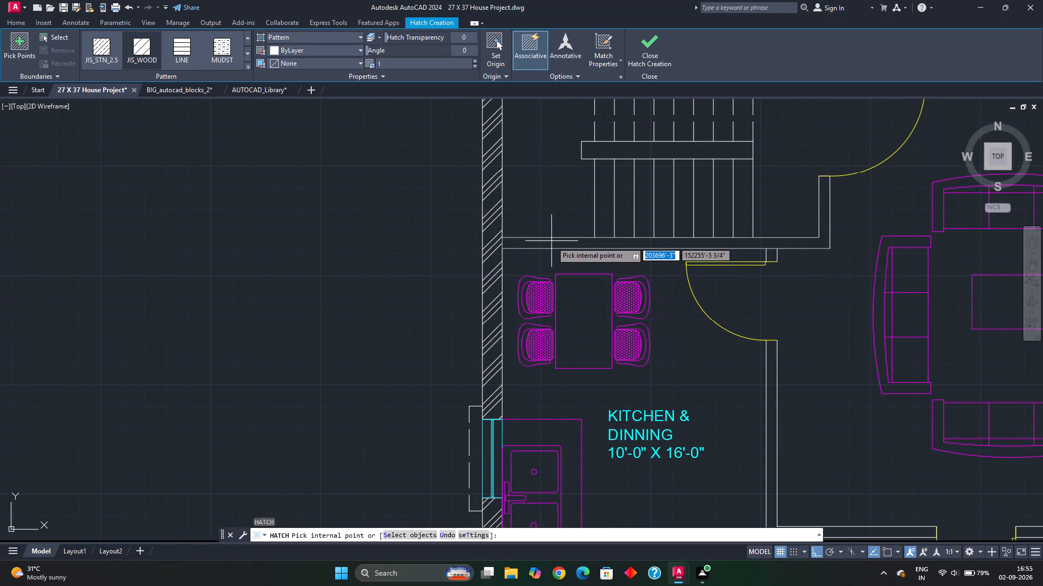
{"action": "left_click", "coordinate": [551, 241]}
{"action": "middle_click_drag", "start_coordinate": [678, 388], "coordinate": [581, 219]}
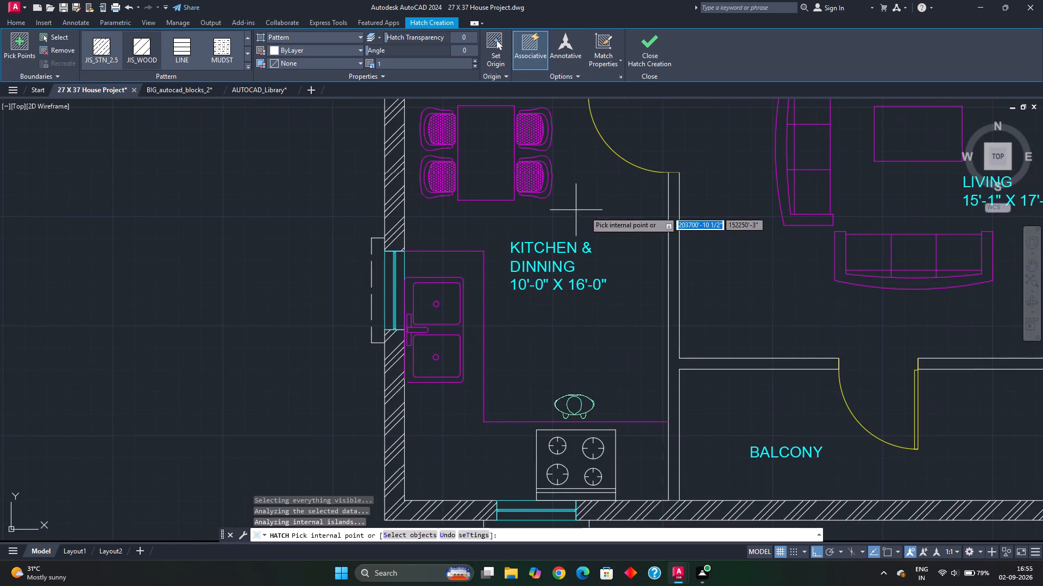
{"action": "left_click", "coordinate": [674, 250]}
{"action": "middle_click_drag", "start_coordinate": [714, 305], "coordinate": [664, 501]}
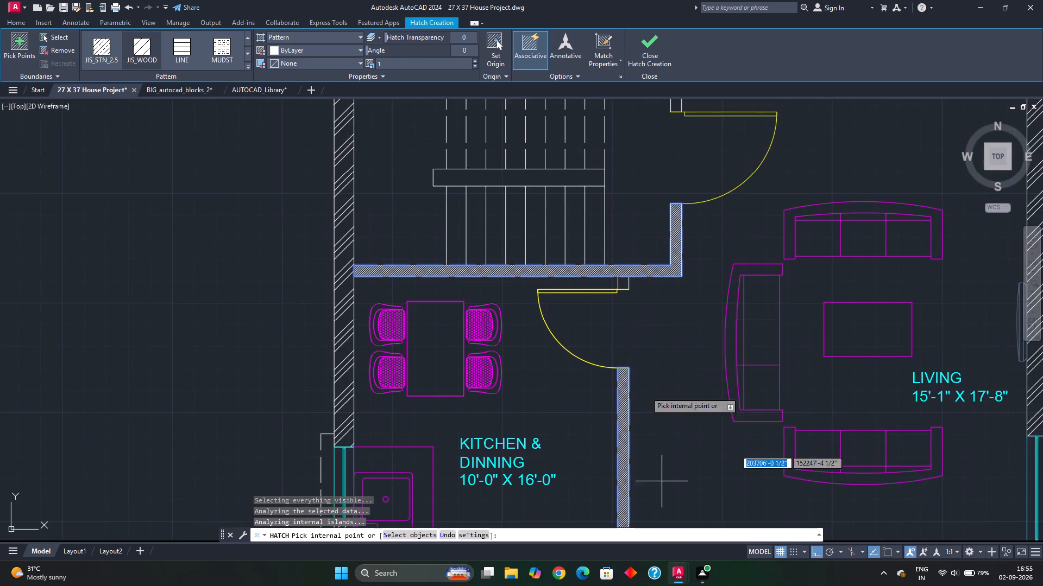
{"action": "scroll", "coordinate": [591, 298], "scroll_direction": "up", "scroll_amount": 3}
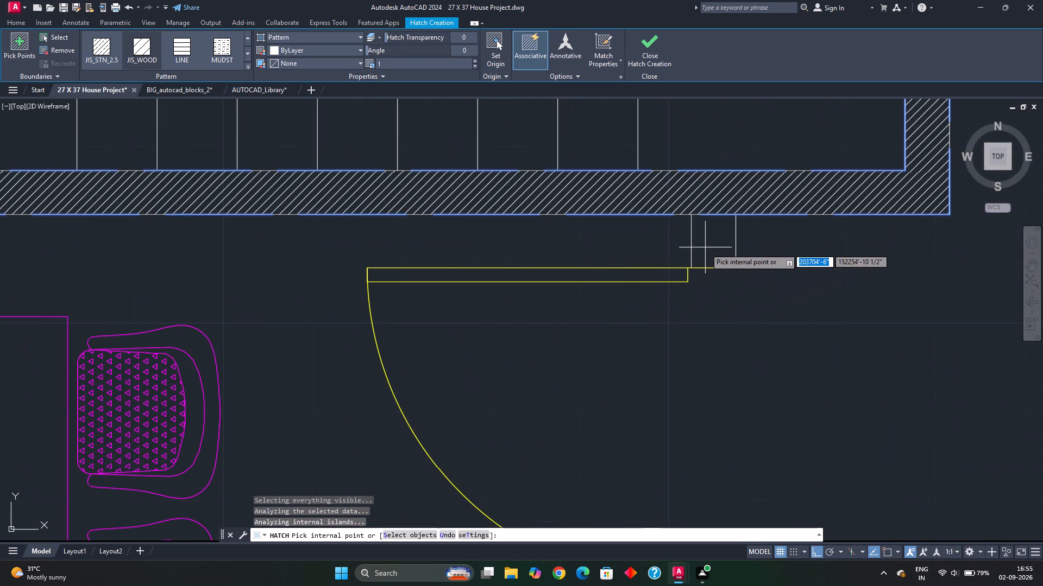
{"action": "left_click", "coordinate": [711, 246]}
Extend the hatch to the living–balcony wall between the balcony door and exterior wall, and to the wall between the living room and Bedroom 2.
{"action": "scroll", "coordinate": [728, 325], "scroll_direction": "down", "scroll_amount": 2}
{"action": "middle_click_drag", "start_coordinate": [736, 432], "coordinate": [549, 149]}
{"action": "scroll", "coordinate": [736, 432], "scroll_direction": "down", "scroll_amount": 1}
{"action": "middle_click_drag", "start_coordinate": [618, 276], "coordinate": [459, 221]}
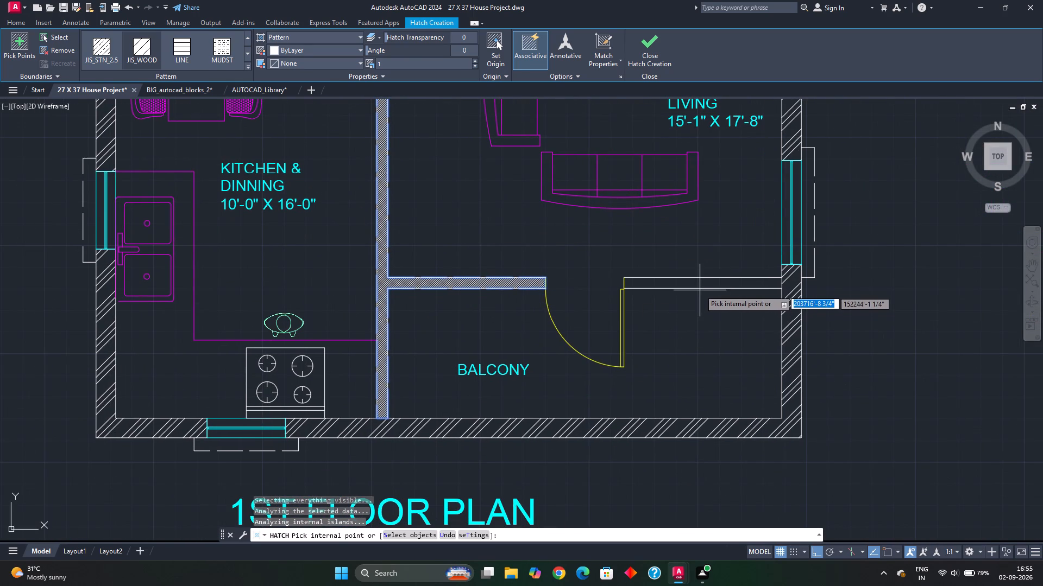
{"action": "left_click", "coordinate": [698, 285]}
{"action": "scroll", "coordinate": [692, 276], "scroll_direction": "down", "scroll_amount": 1}
{"action": "middle_click_drag", "start_coordinate": [709, 244], "coordinate": [706, 271]}
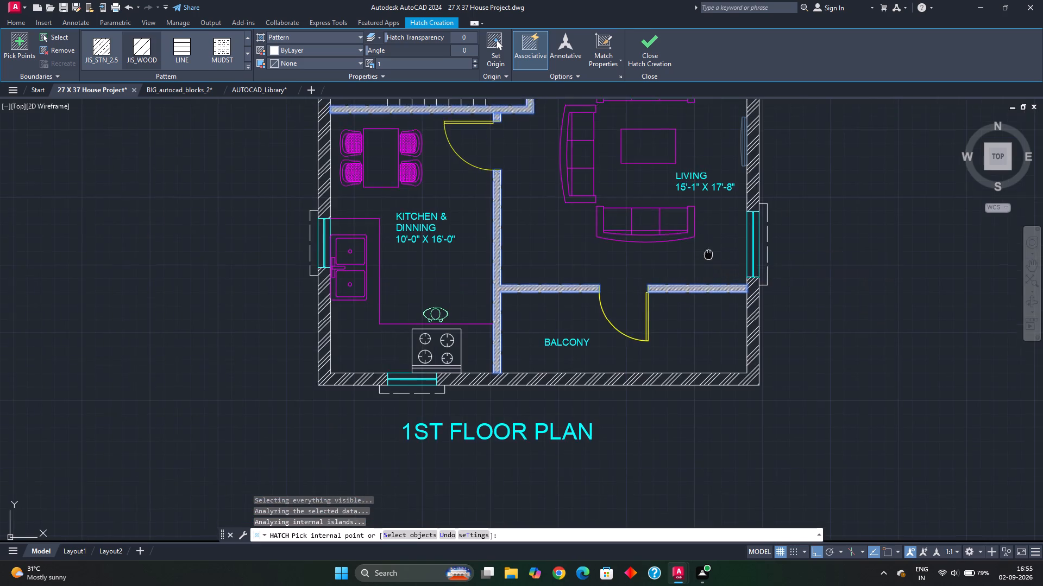
{"action": "middle_click_drag", "start_coordinate": [706, 271], "coordinate": [670, 417]}
{"action": "middle_click_drag", "start_coordinate": [683, 196], "coordinate": [658, 284]}
{"action": "scroll", "coordinate": [661, 253], "scroll_direction": "up", "scroll_amount": 2}
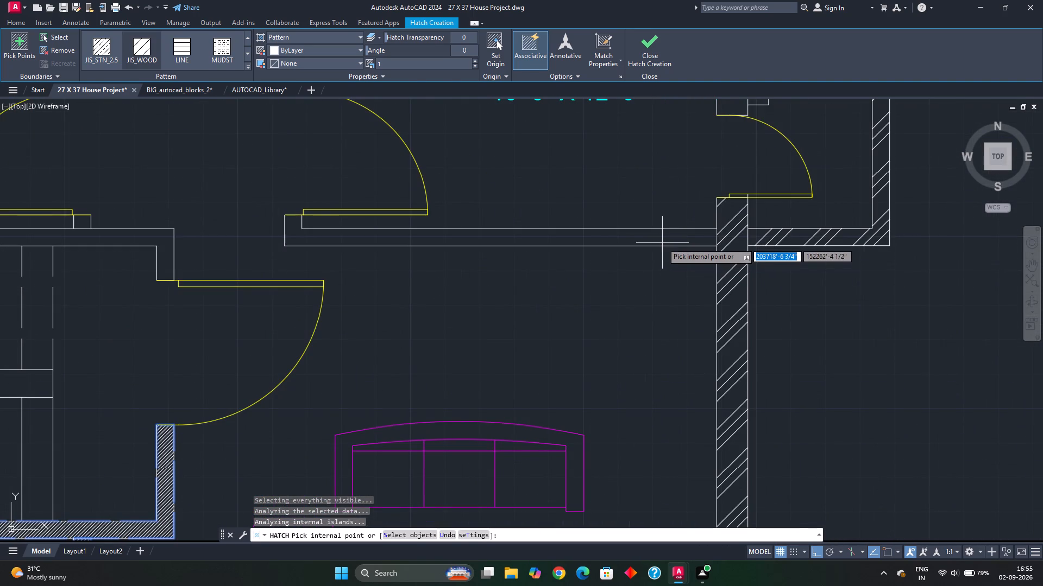
{"action": "left_click", "coordinate": [662, 242]}
Hatch the interior walls on both sides of the toilet, including the short pieces beside the toilet door.
{"action": "scroll", "coordinate": [610, 292], "scroll_direction": "down", "scroll_amount": 2}
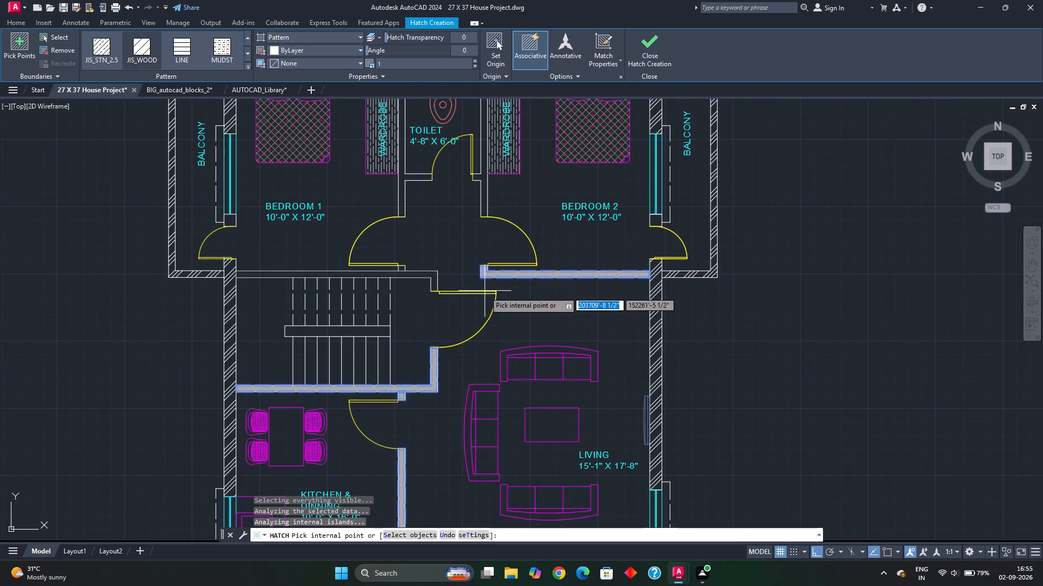
{"action": "middle_click_drag", "start_coordinate": [493, 208], "coordinate": [486, 290]}
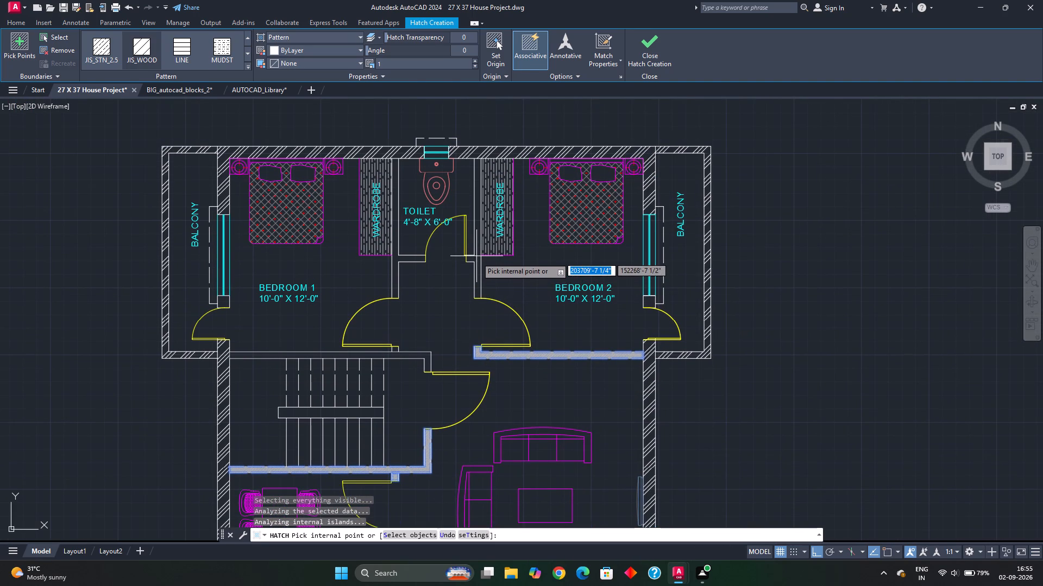
{"action": "left_click", "coordinate": [476, 260]}
{"action": "middle_click_drag", "start_coordinate": [586, 281], "coordinate": [511, 303]}
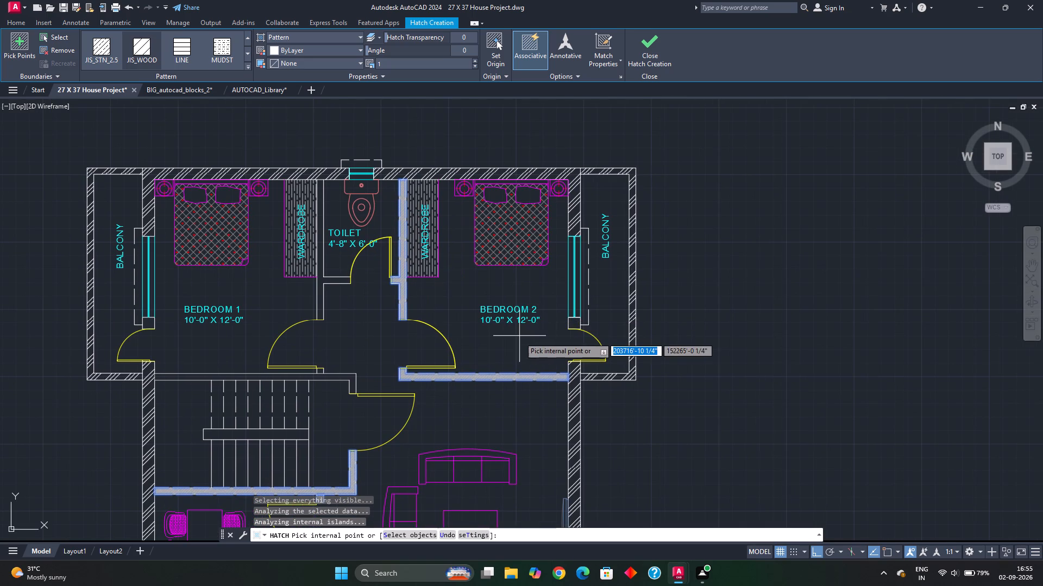
{"action": "left_click", "coordinate": [319, 284]}
Hatch the wall between Bedroom 1 and the staircase up to the living room door, and finish the hatch.
{"action": "middle_click_drag", "start_coordinate": [355, 342], "coordinate": [383, 297]}
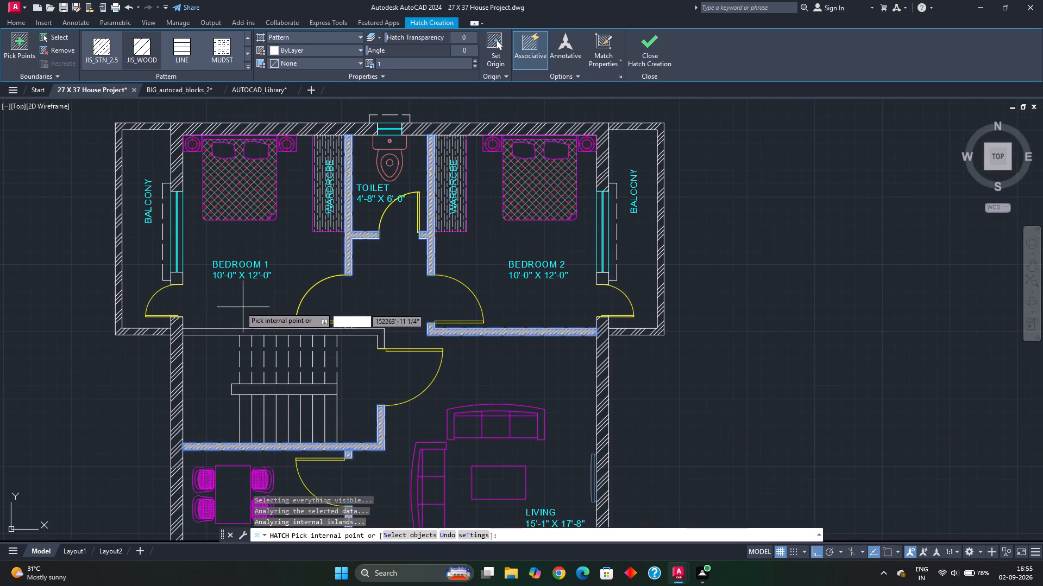
{"action": "scroll", "coordinate": [178, 283], "scroll_direction": "up", "scroll_amount": 1}
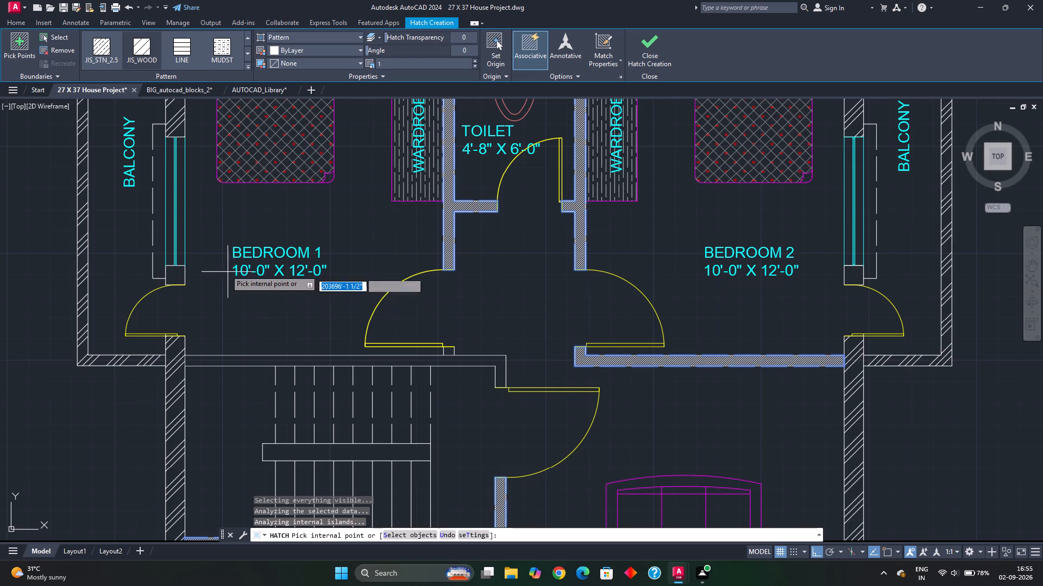
{"action": "scroll", "coordinate": [230, 290], "scroll_direction": "down", "scroll_amount": 2}
{"action": "middle_click_drag", "start_coordinate": [357, 354], "coordinate": [359, 286]}
{"action": "scroll", "coordinate": [313, 252], "scroll_direction": "up", "scroll_amount": 3}
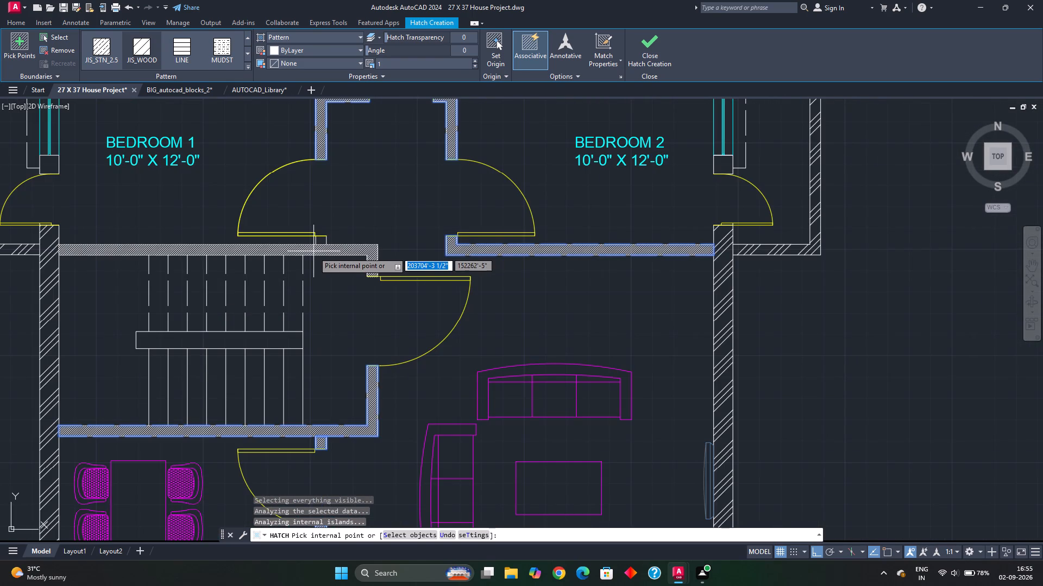
{"action": "left_click", "coordinate": [313, 252]}
{"action": "scroll", "coordinate": [340, 320], "scroll_direction": "down", "scroll_amount": 2}
{"action": "middle_click_drag", "start_coordinate": [336, 308], "coordinate": [338, 232]}
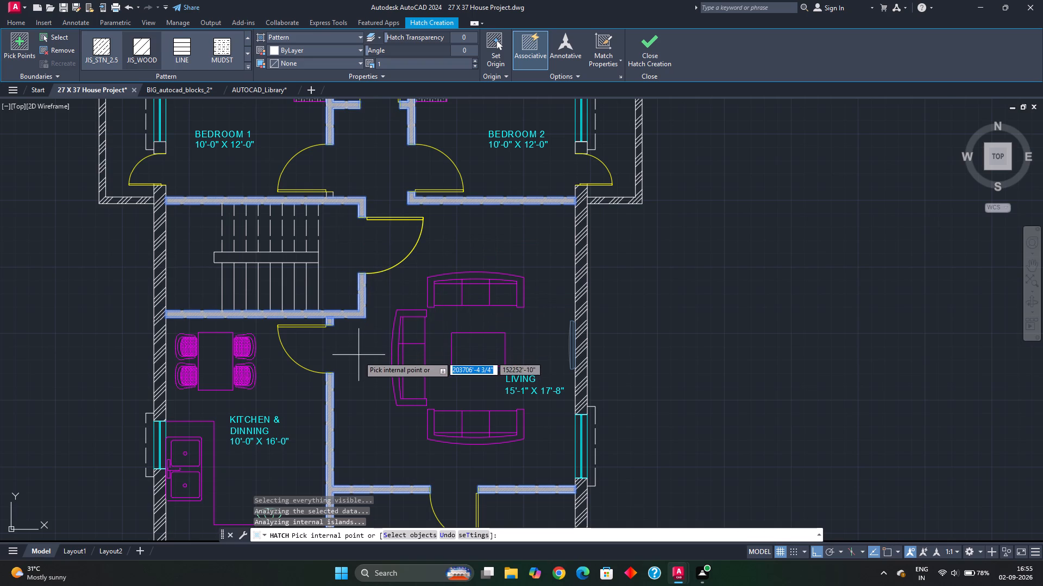
{"action": "middle_click_drag", "start_coordinate": [359, 355], "coordinate": [369, 271]}
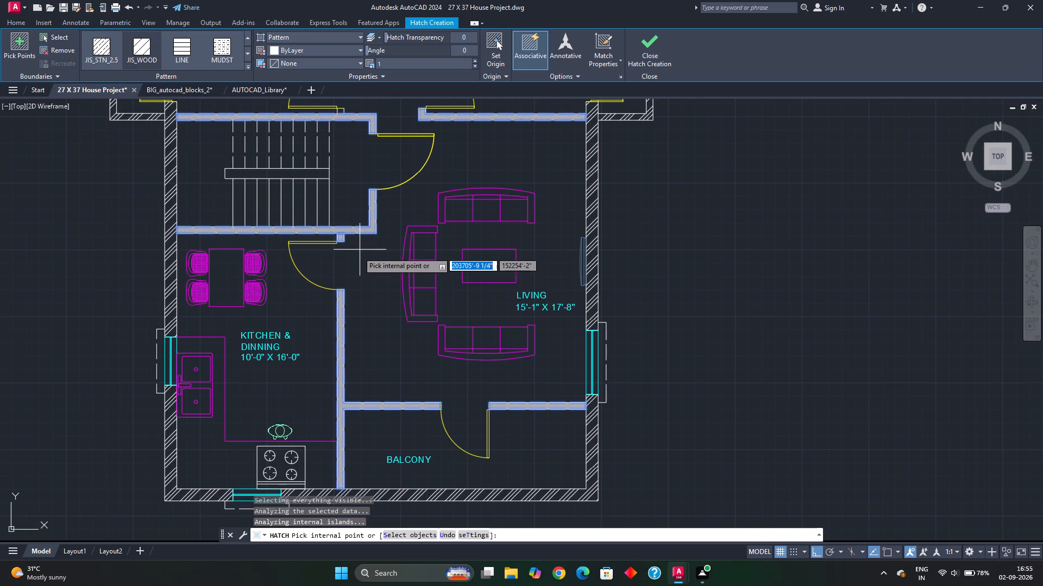
{"action": "scroll", "coordinate": [349, 250], "scroll_direction": "up", "scroll_amount": 1}
{"action": "key", "text": "Escape"}
{"action": "key", "text": "Escape"}
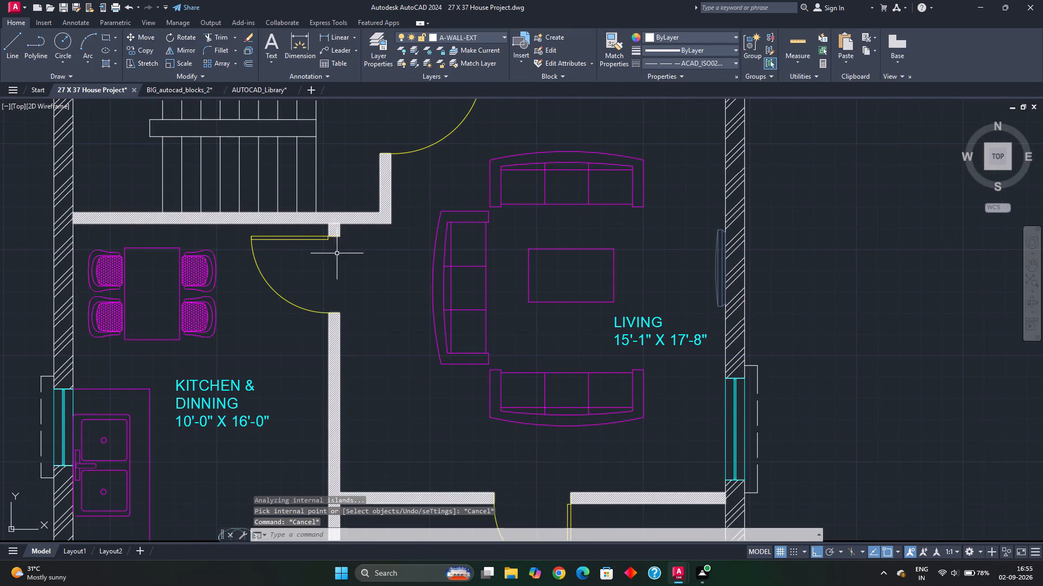
Inspect the wall hatching around the 1st floor's kitchen door and compare the 1st floor plan with the ground floor plan.
{"action": "scroll", "coordinate": [336, 233], "scroll_direction": "up", "scroll_amount": 2}
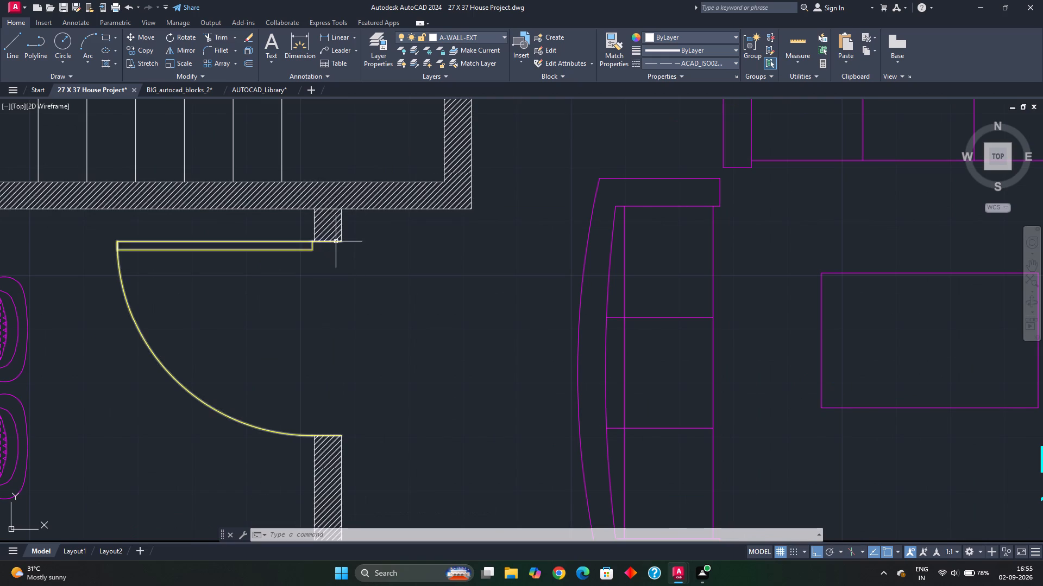
{"action": "scroll", "coordinate": [335, 214], "scroll_direction": "up", "scroll_amount": 3}
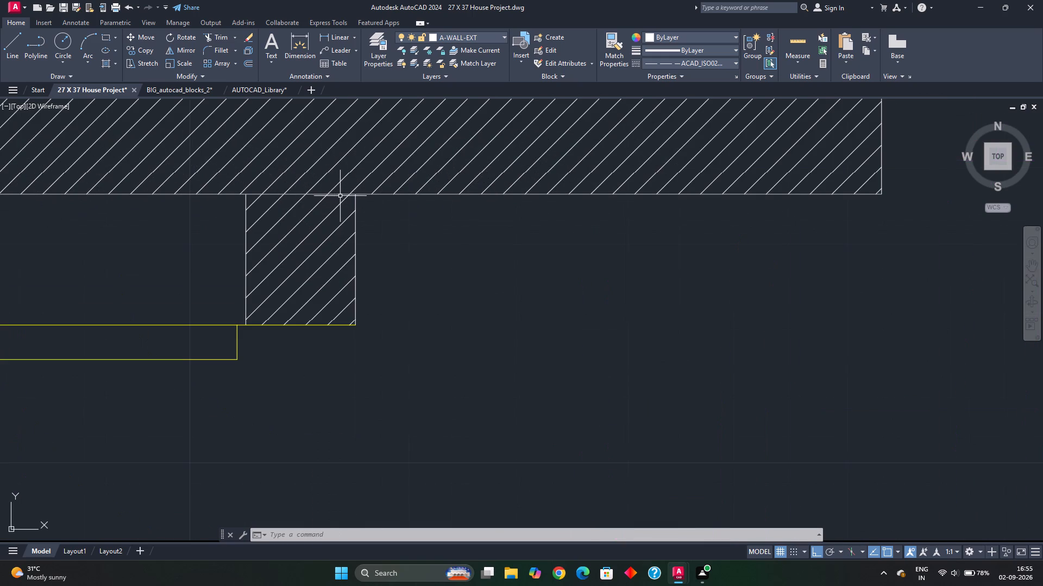
{"action": "scroll", "coordinate": [338, 244], "scroll_direction": "down", "scroll_amount": 3}
{"action": "scroll", "coordinate": [369, 289], "scroll_direction": "down", "scroll_amount": 2}
{"action": "scroll", "coordinate": [396, 328], "scroll_direction": "down", "scroll_amount": 1}
{"action": "middle_click_drag", "start_coordinate": [396, 328], "coordinate": [383, 265]}
{"action": "scroll", "coordinate": [379, 315], "scroll_direction": "down", "scroll_amount": 1}
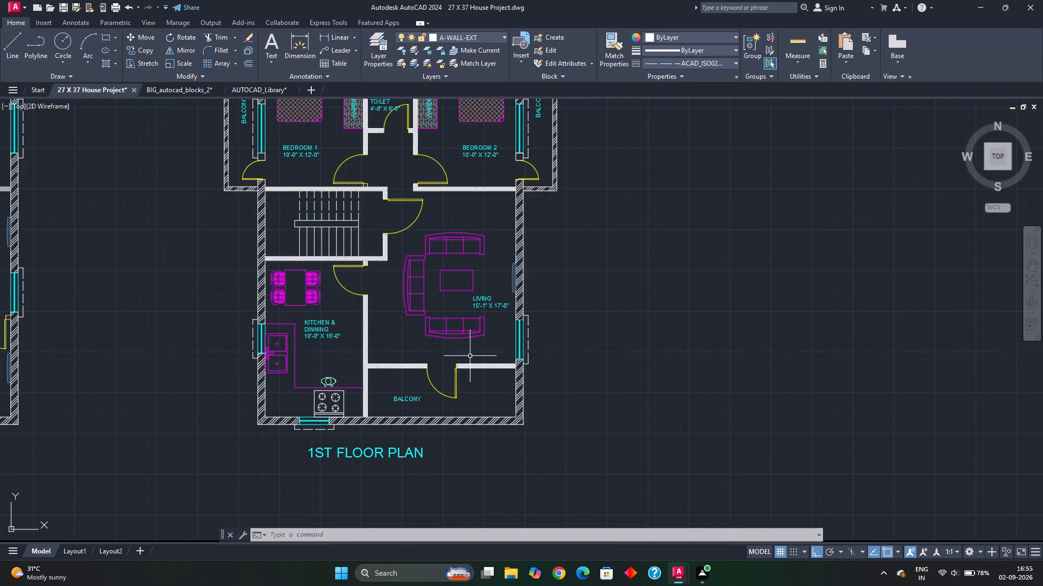
{"action": "middle_click_drag", "start_coordinate": [486, 323], "coordinate": [492, 358]}
{"action": "middle_click_drag", "start_coordinate": [492, 352], "coordinate": [502, 400]}
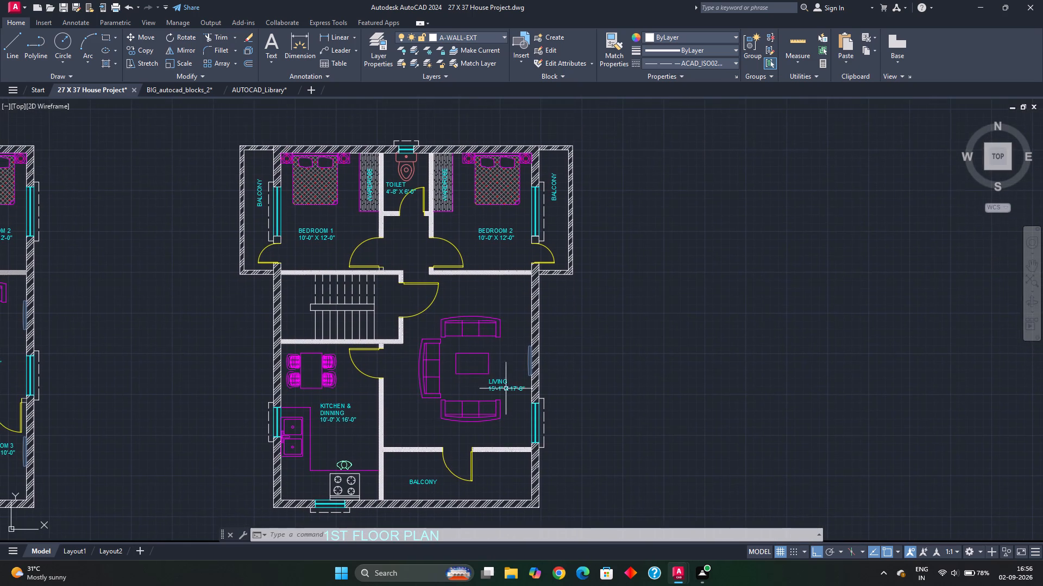
{"action": "middle_click_drag", "start_coordinate": [507, 378], "coordinate": [515, 330]}
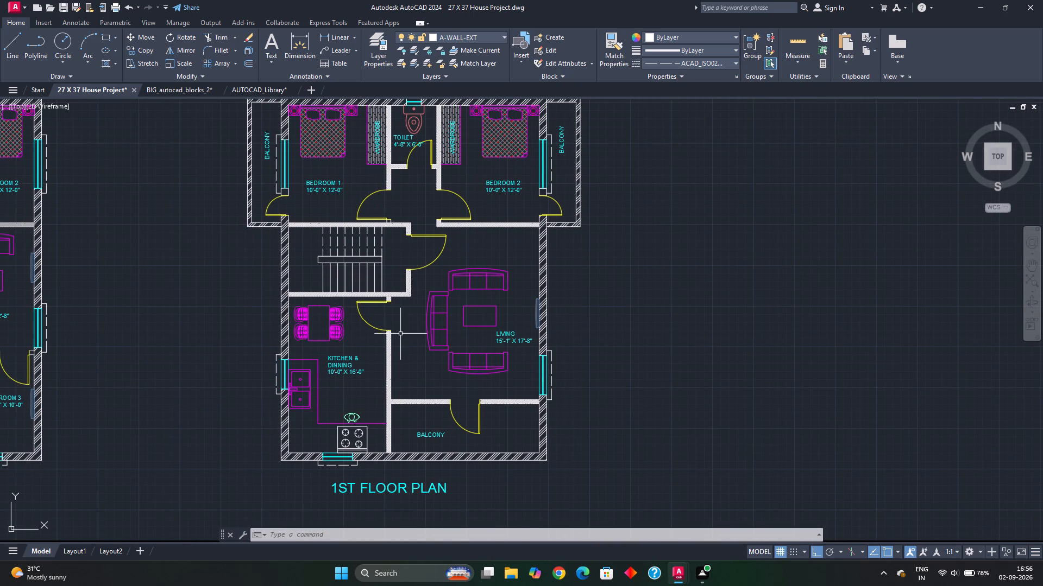
{"action": "scroll", "coordinate": [407, 368], "scroll_direction": "down", "scroll_amount": 2}
{"action": "middle_click_drag", "start_coordinate": [279, 380], "coordinate": [372, 297]}
{"action": "middle_click_drag", "start_coordinate": [395, 340], "coordinate": [399, 332]}
{"action": "scroll", "coordinate": [384, 317], "scroll_direction": "up", "scroll_amount": 1}
{"action": "middle_click_drag", "start_coordinate": [391, 320], "coordinate": [433, 366]}
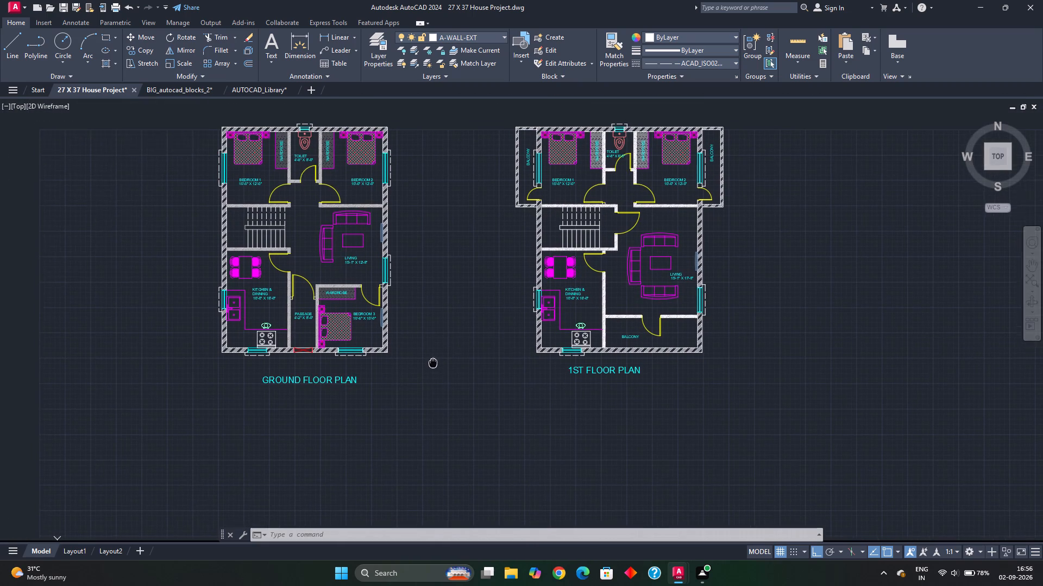
{"action": "middle_click_drag", "start_coordinate": [433, 366], "coordinate": [435, 369]}
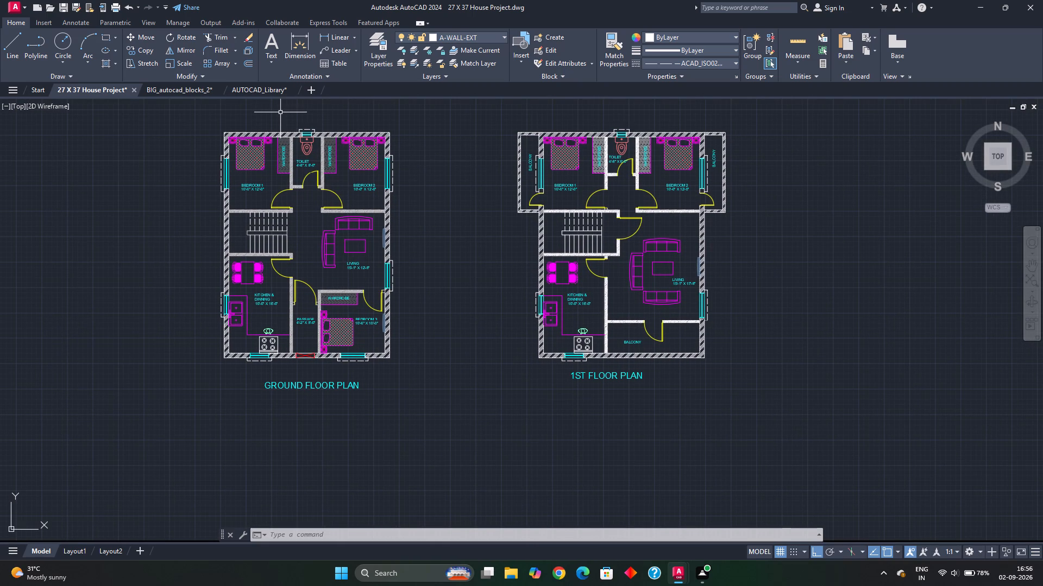
Copy the right-pointing circled A section marker in the bottom row of the SYMBOL section's yellow markers in the AUTOCAD_Library drawing.
{"action": "left_click", "coordinate": [260, 89]}
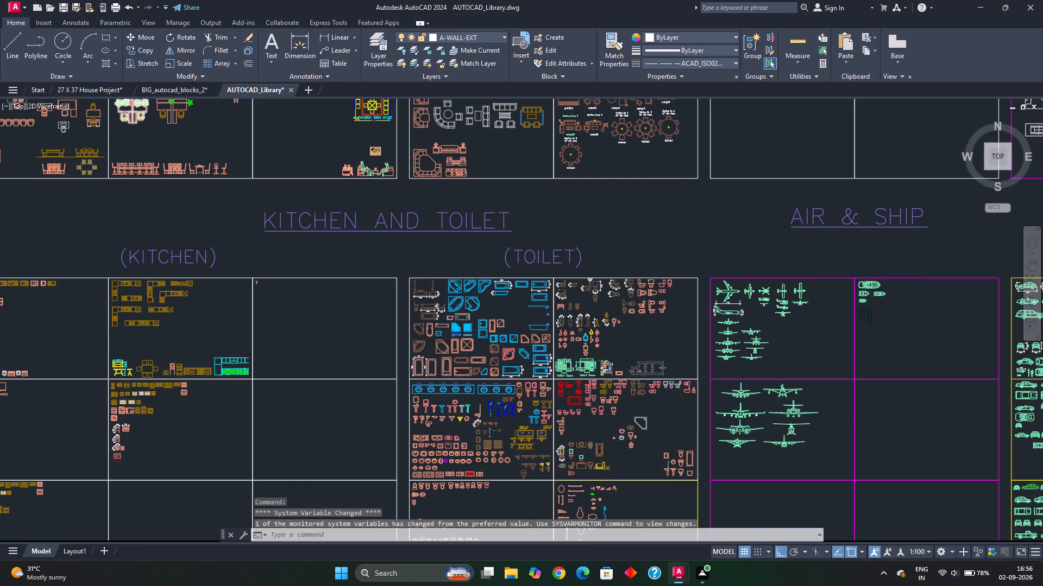
{"action": "scroll", "coordinate": [524, 391], "scroll_direction": "down", "scroll_amount": 1}
{"action": "middle_click_drag", "start_coordinate": [629, 410], "coordinate": [353, 258]}
{"action": "middle_click_drag", "start_coordinate": [590, 312], "coordinate": [374, 201]}
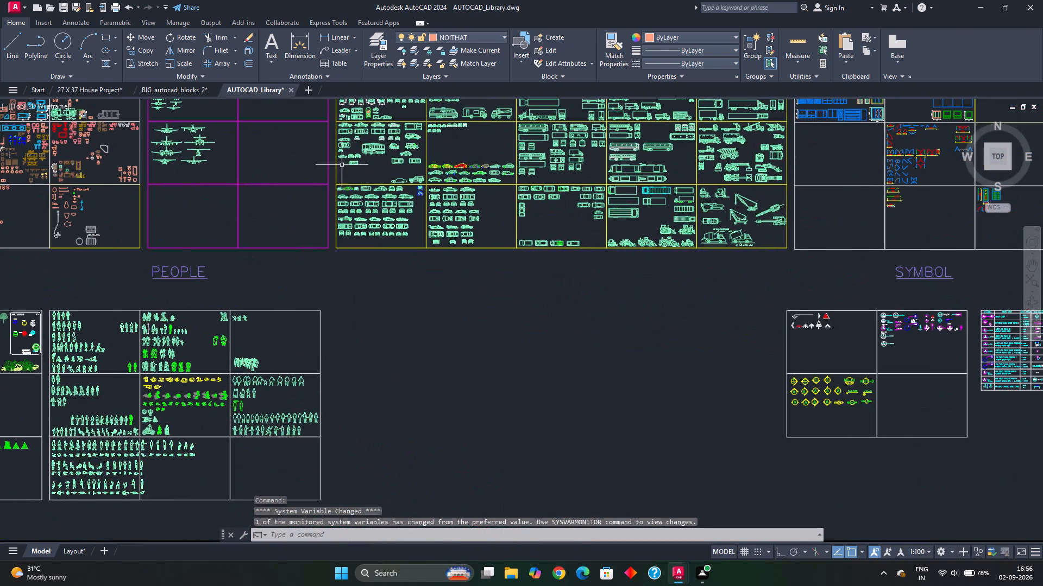
{"action": "scroll", "coordinate": [563, 295], "scroll_direction": "down", "scroll_amount": 1}
{"action": "middle_click_drag", "start_coordinate": [567, 299], "coordinate": [393, 231]}
{"action": "scroll", "coordinate": [531, 276], "scroll_direction": "up", "scroll_amount": 2}
{"action": "middle_click_drag", "start_coordinate": [584, 346], "coordinate": [548, 314]}
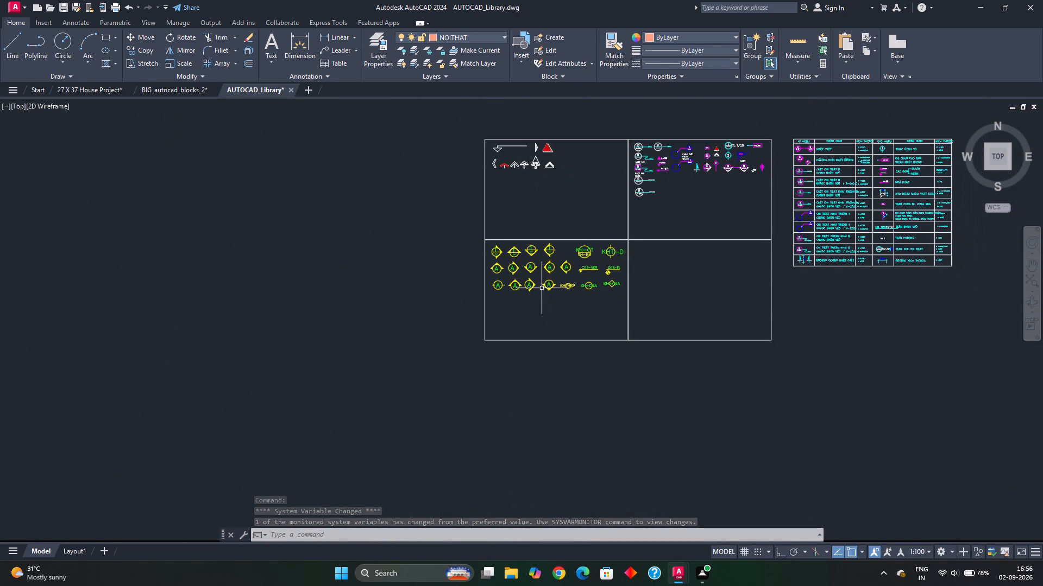
{"action": "scroll", "coordinate": [550, 269], "scroll_direction": "up", "scroll_amount": 2}
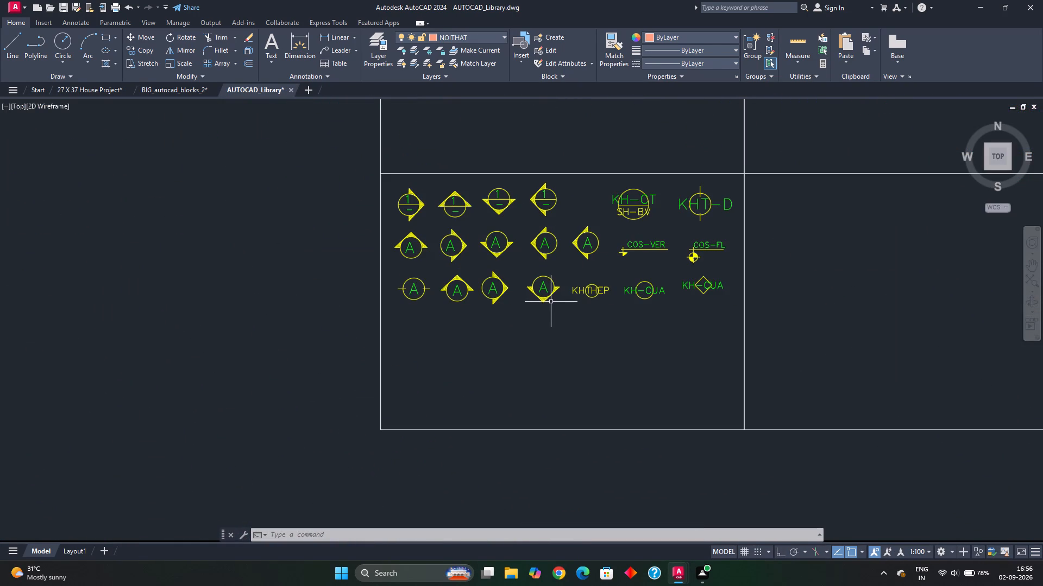
{"action": "scroll", "coordinate": [542, 319], "scroll_direction": "up", "scroll_amount": 1}
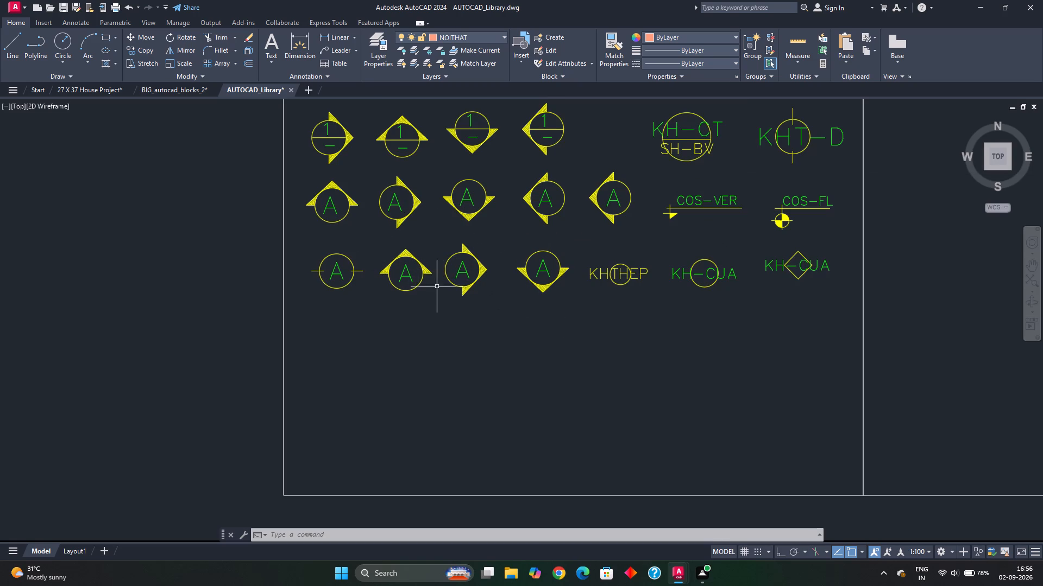
{"action": "left_click", "coordinate": [438, 237]}
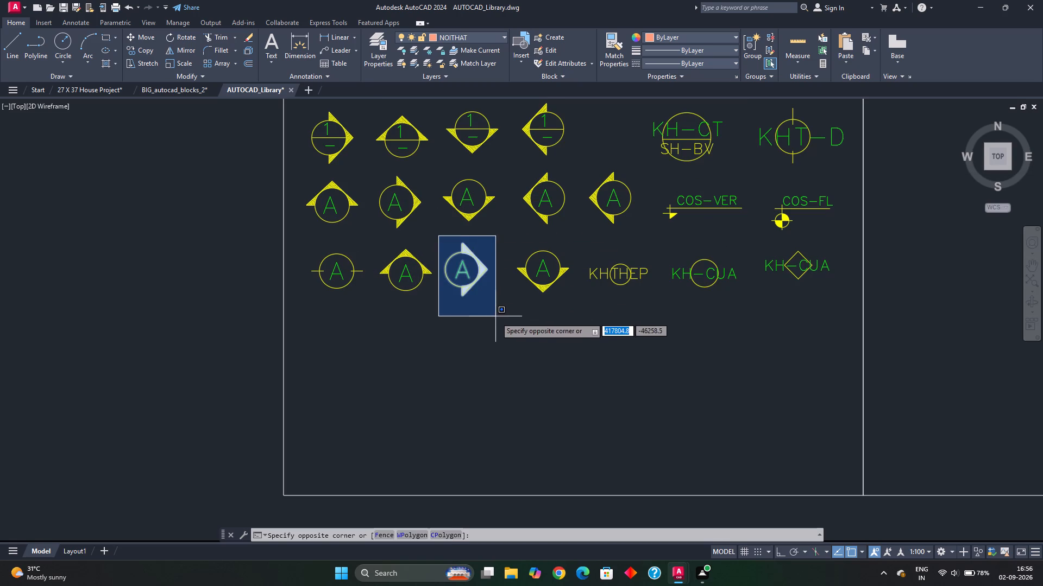
{"action": "left_click", "coordinate": [495, 317]}
{"action": "key", "text": "ctrl+c"}
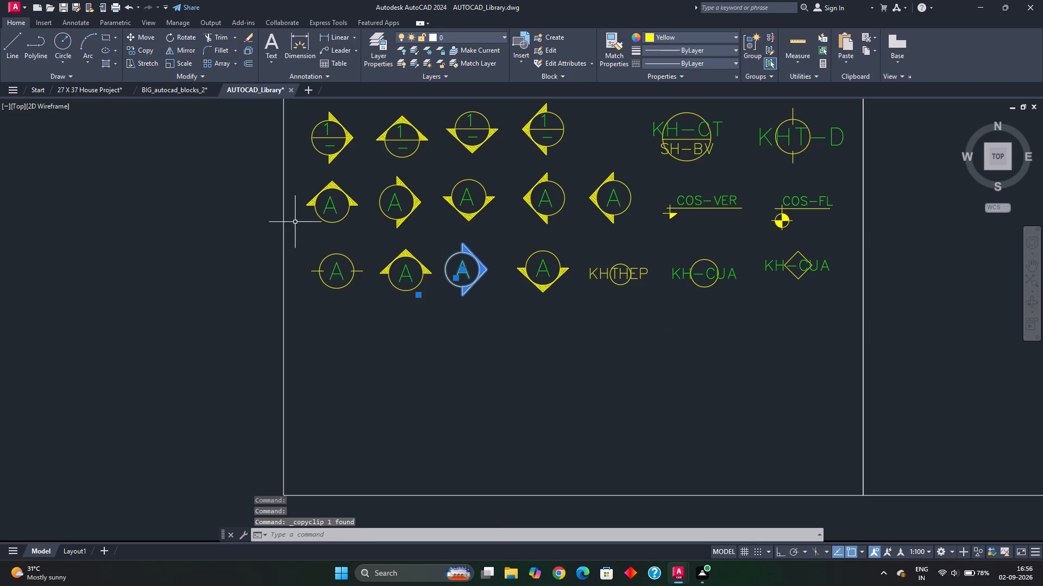
Paste the section marker into the 27 X 37 House Project drawing, in the empty space beside the 1st floor plan.
{"action": "left_click", "coordinate": [111, 89]}
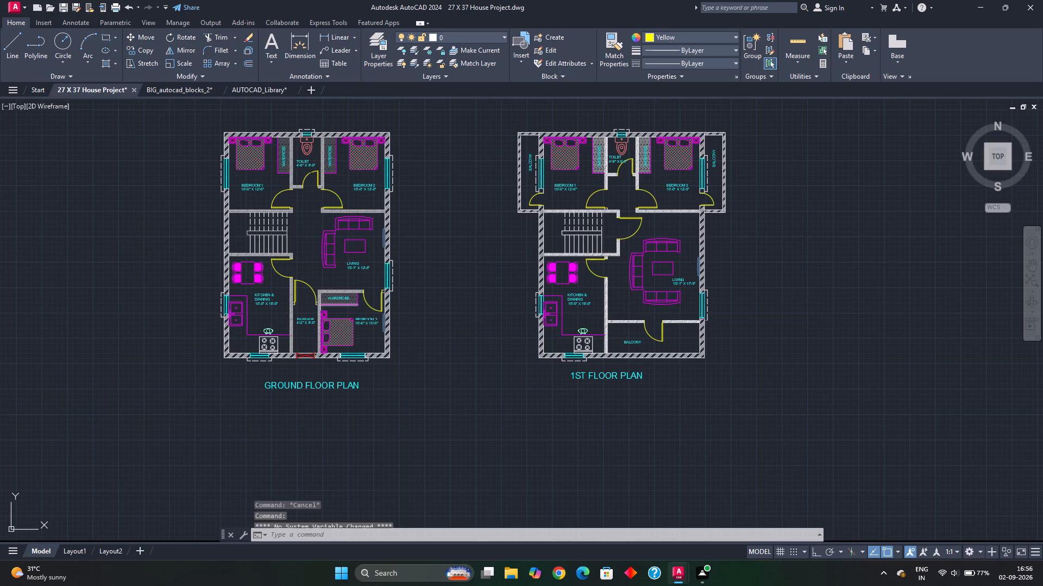
{"action": "key", "text": "ctrl+v"}
{"action": "scroll", "coordinate": [362, 389], "scroll_direction": "down", "scroll_amount": 1}
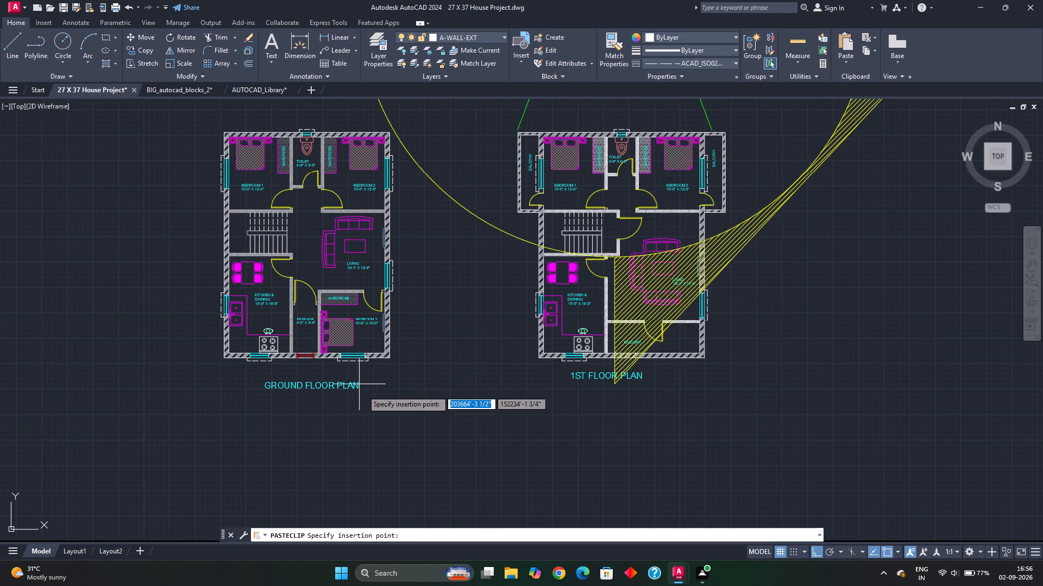
{"action": "scroll", "coordinate": [365, 393], "scroll_direction": "down", "scroll_amount": 2}
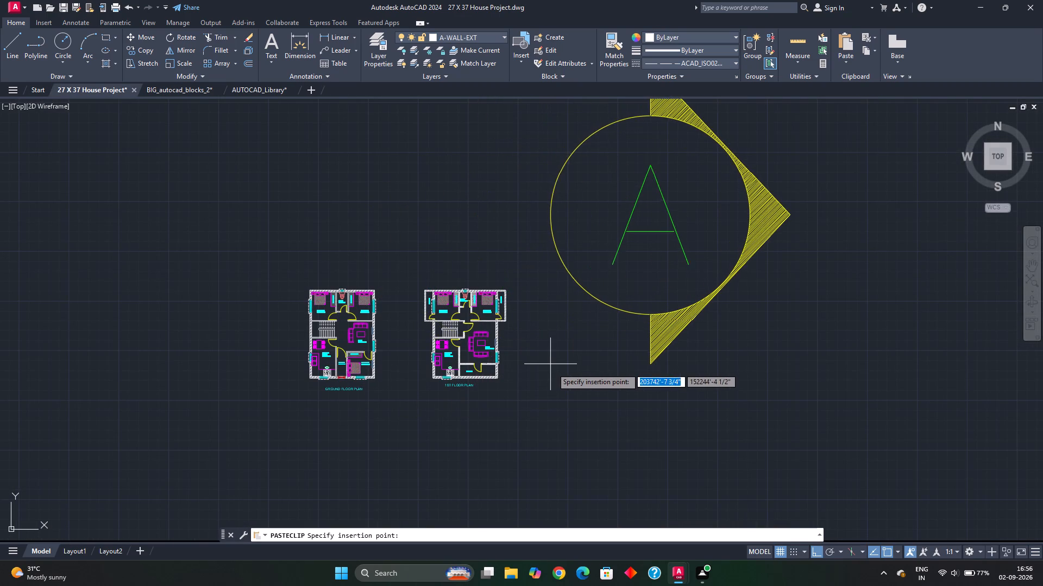
{"action": "scroll", "coordinate": [583, 345], "scroll_direction": "down", "scroll_amount": 2}
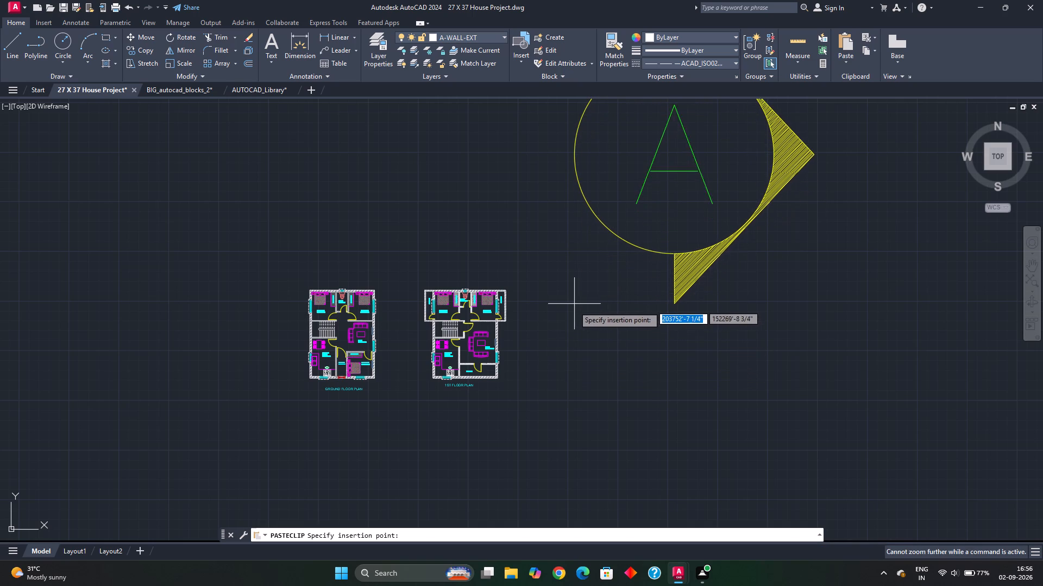
{"action": "left_click", "coordinate": [573, 317]}
{"action": "scroll", "coordinate": [580, 334], "scroll_direction": "down", "scroll_amount": 1}
{"action": "middle_click_drag", "start_coordinate": [577, 341], "coordinate": [566, 365]}
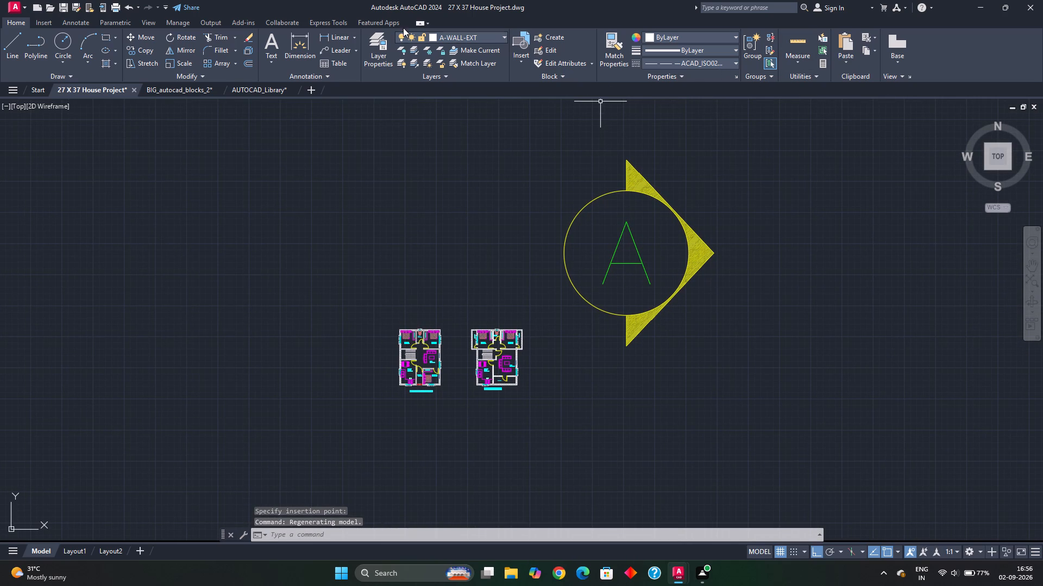
Measure the pasted section marker's height between its upper and lower arrow tips.
{"action": "left_click", "coordinate": [300, 38]}
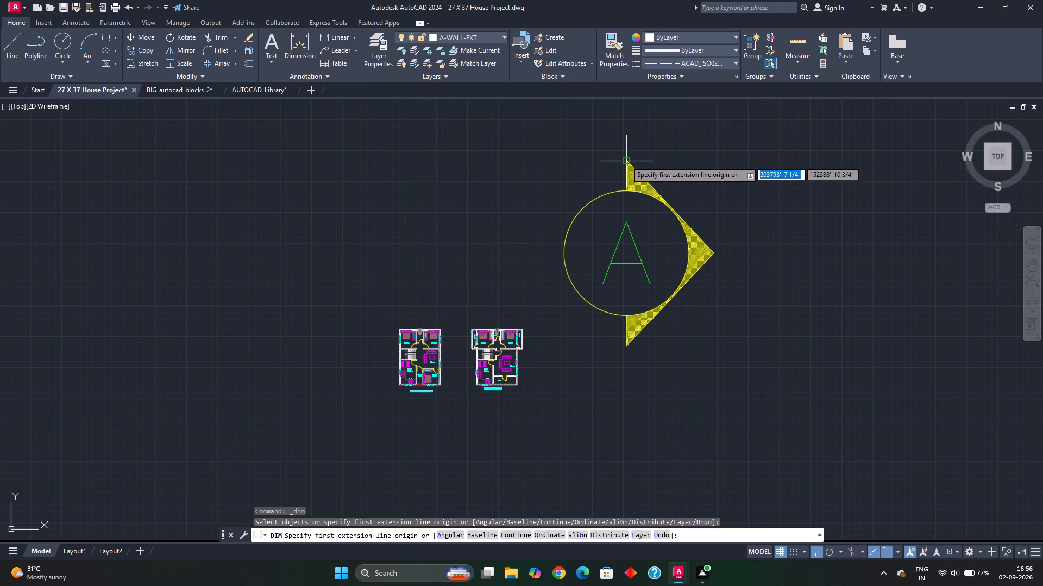
{"action": "left_click", "coordinate": [627, 161]}
{"action": "left_click", "coordinate": [628, 348]}
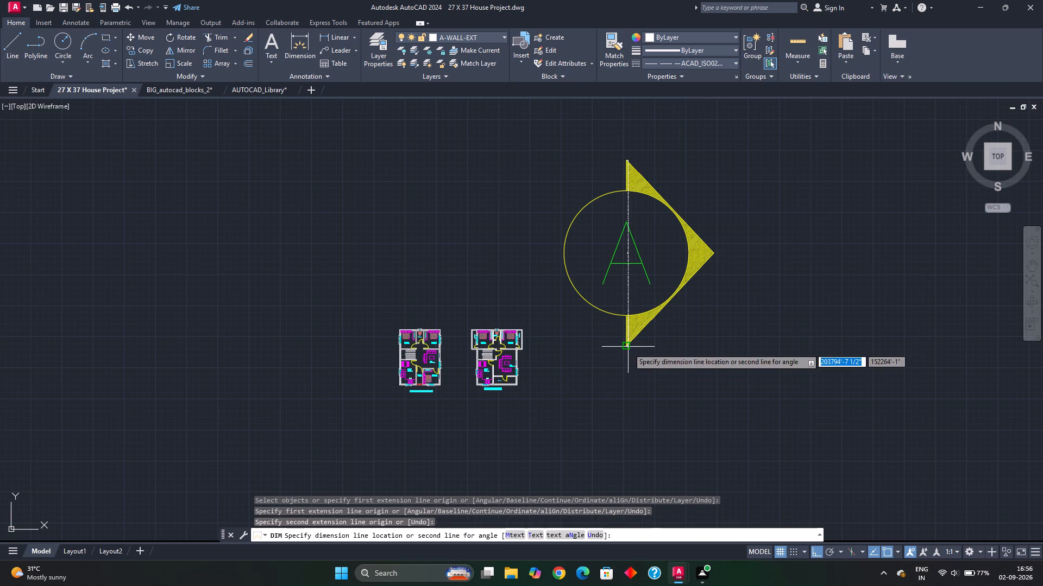
{"action": "scroll", "coordinate": [555, 270], "scroll_direction": "up", "scroll_amount": 9}
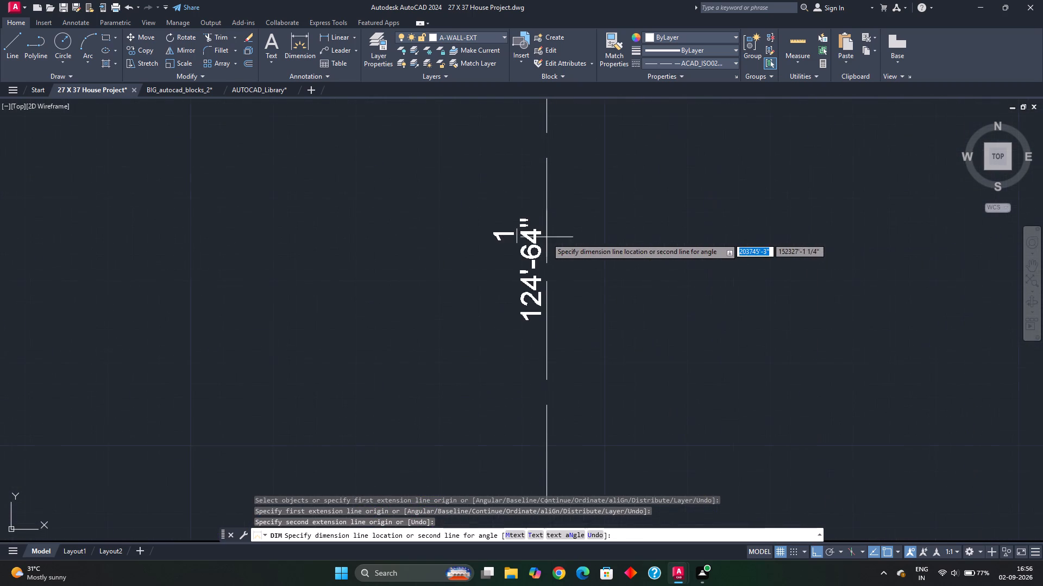
{"action": "key", "text": "Escape"}
{"action": "scroll", "coordinate": [538, 265], "scroll_direction": "down", "scroll_amount": 6}
{"action": "scroll", "coordinate": [535, 320], "scroll_direction": "down", "scroll_amount": 3}
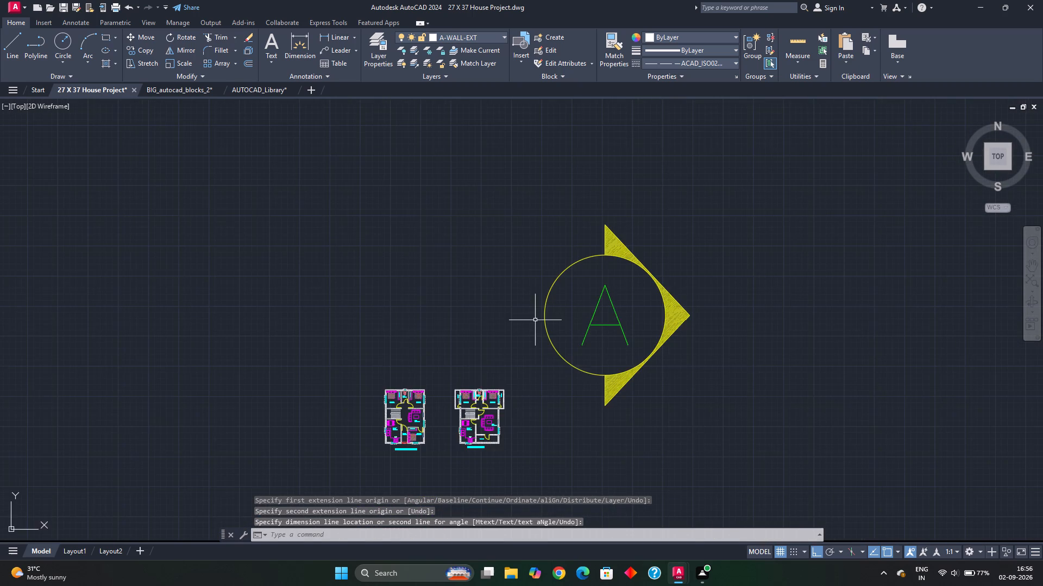
{"action": "scroll", "coordinate": [535, 321], "scroll_direction": "down", "scroll_amount": 1}
{"action": "middle_click_drag", "start_coordinate": [535, 321], "coordinate": [538, 299]}
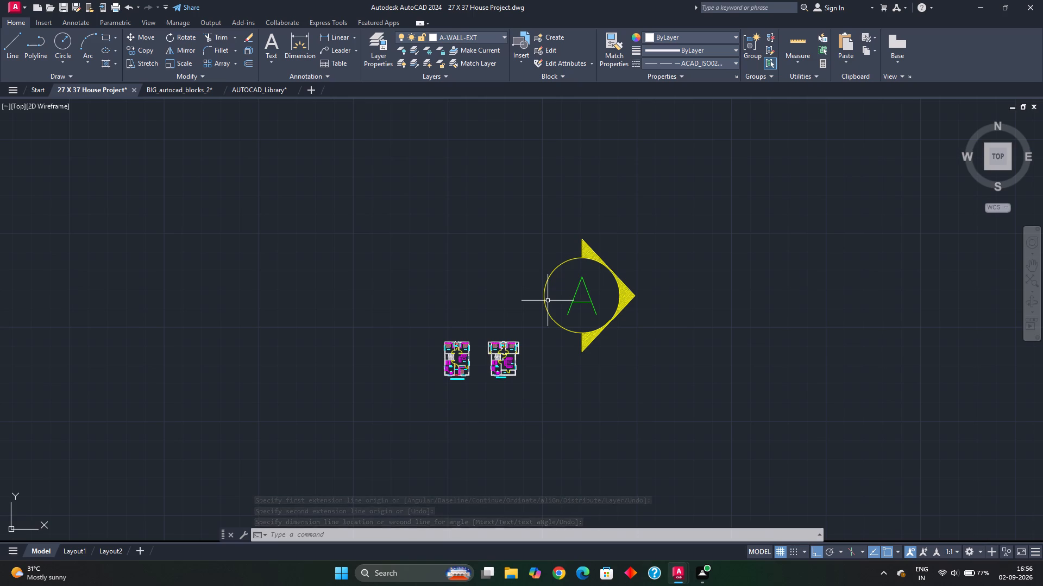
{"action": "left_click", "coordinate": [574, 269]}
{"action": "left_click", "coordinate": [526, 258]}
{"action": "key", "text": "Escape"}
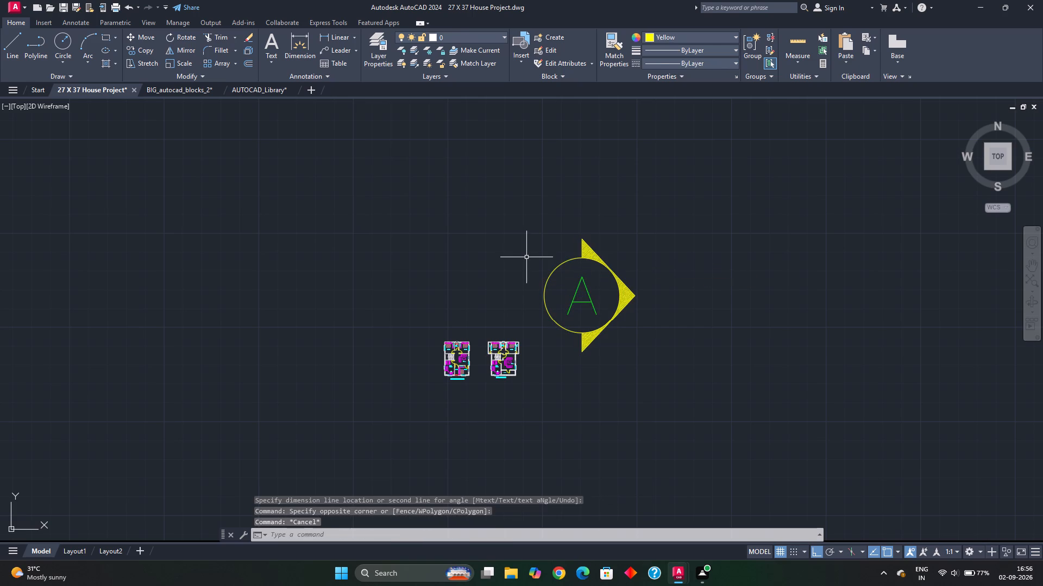
Draw a 1' vertical reference line in the empty space between the 1st floor plan and the section marker.
{"action": "key", "text": "l"}
{"action": "key", "text": "Return"}
{"action": "left_click", "coordinate": [515, 272]}
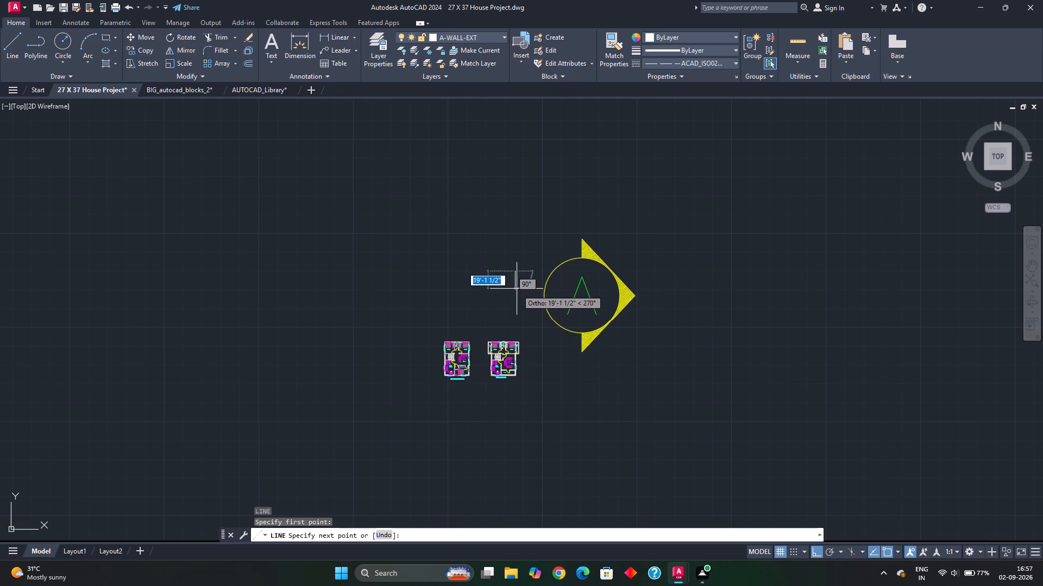
{"action": "key", "text": "1"}
{"action": "key", "text": "apostrophe"}
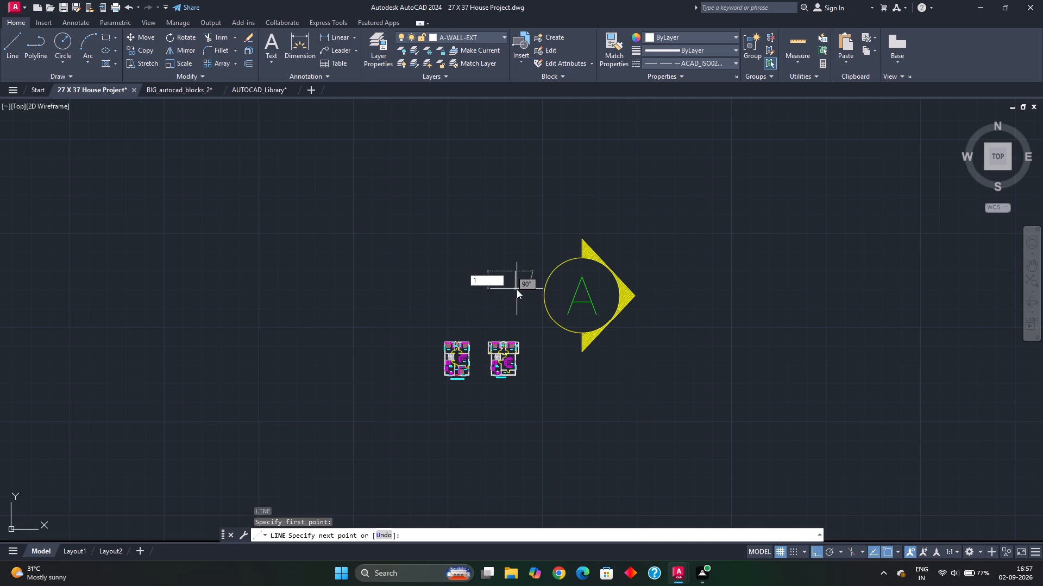
{"action": "key", "text": "Return"}
{"action": "key", "text": "Escape"}
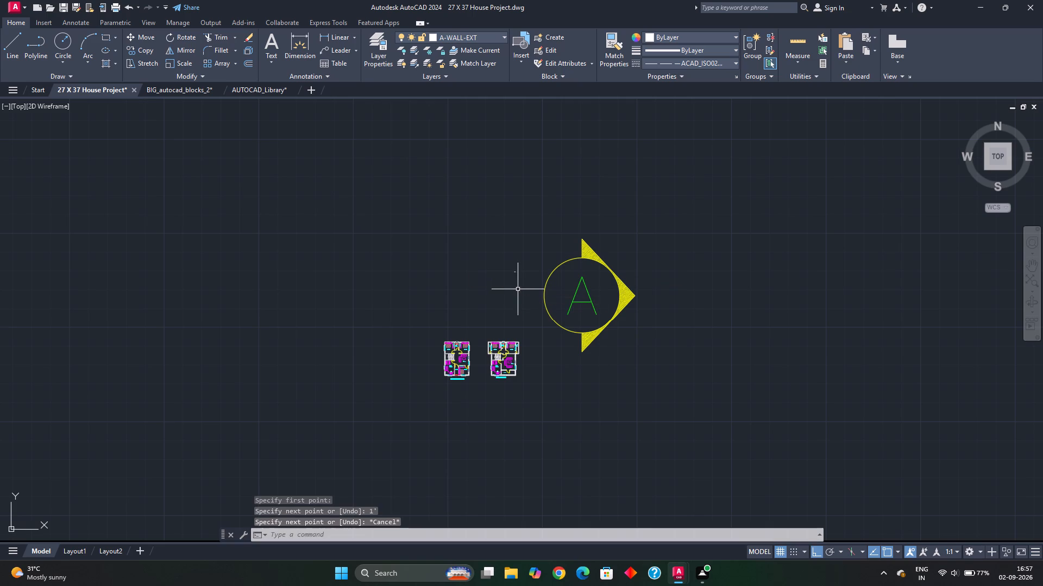
Scale the section marker by reference about the line's upper end, so its tip-to-tip height matches the 1' reference line.
{"action": "left_click", "coordinate": [563, 279]}
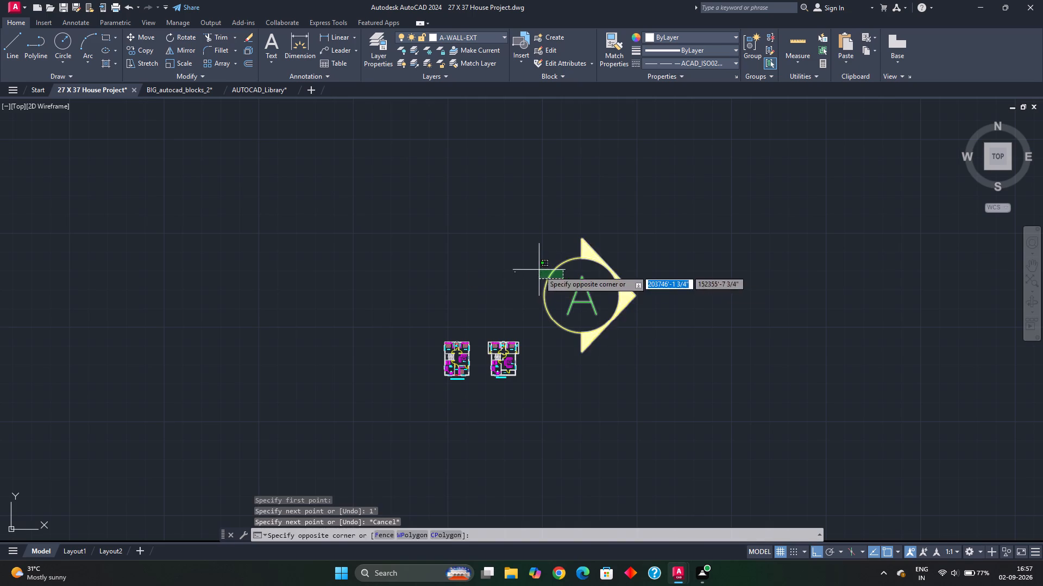
{"action": "left_click", "coordinate": [537, 270]}
{"action": "type", "text": "SC"}
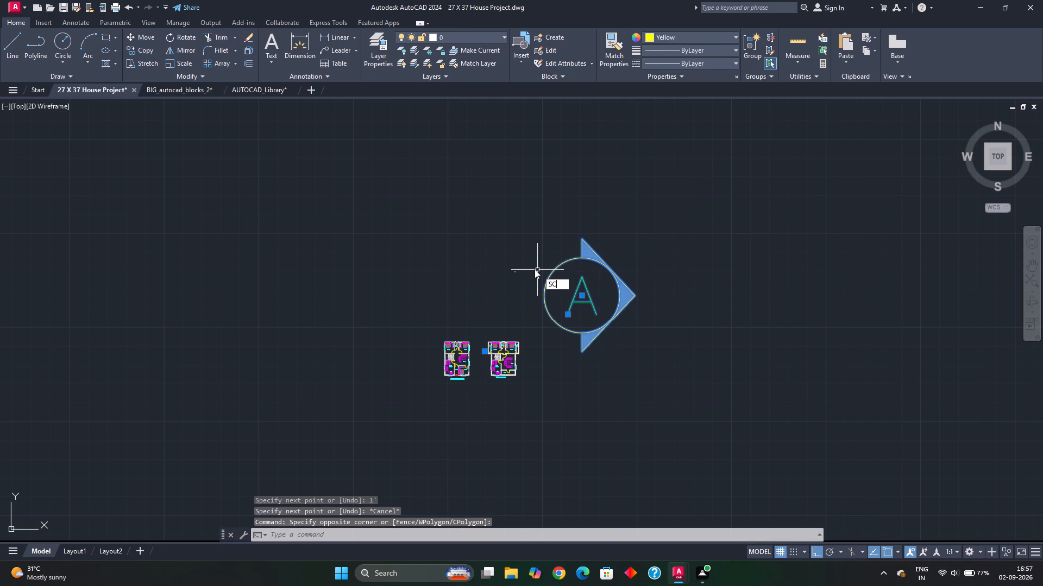
{"action": "key", "text": "space"}
{"action": "scroll", "coordinate": [510, 261], "scroll_direction": "up", "scroll_amount": 5}
{"action": "middle_click_drag", "start_coordinate": [526, 331], "coordinate": [491, 198]}
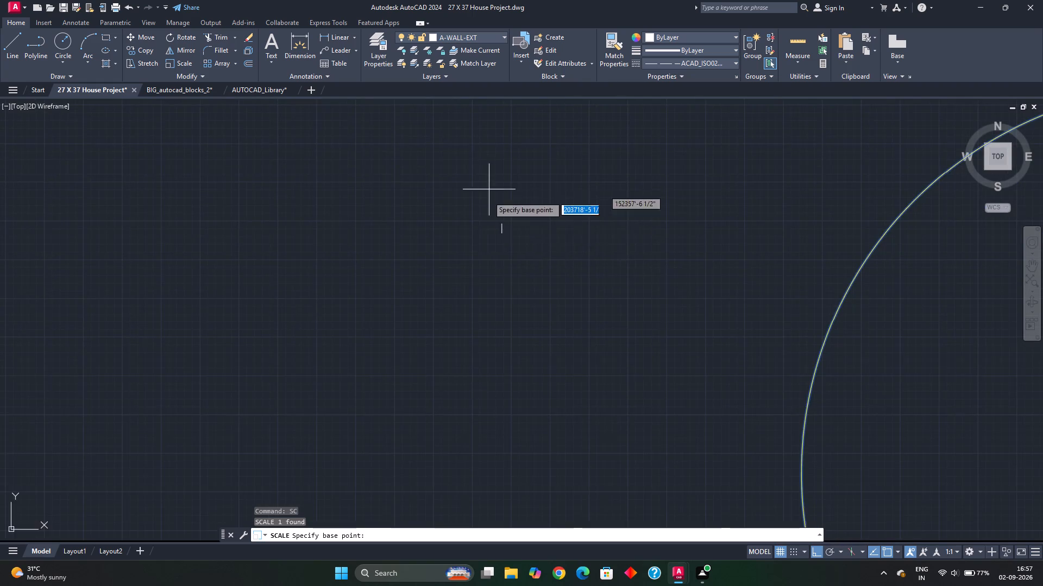
{"action": "scroll", "coordinate": [487, 247], "scroll_direction": "up", "scroll_amount": 2}
{"action": "left_click", "coordinate": [520, 186]}
{"action": "scroll", "coordinate": [531, 188], "scroll_direction": "down", "scroll_amount": 3}
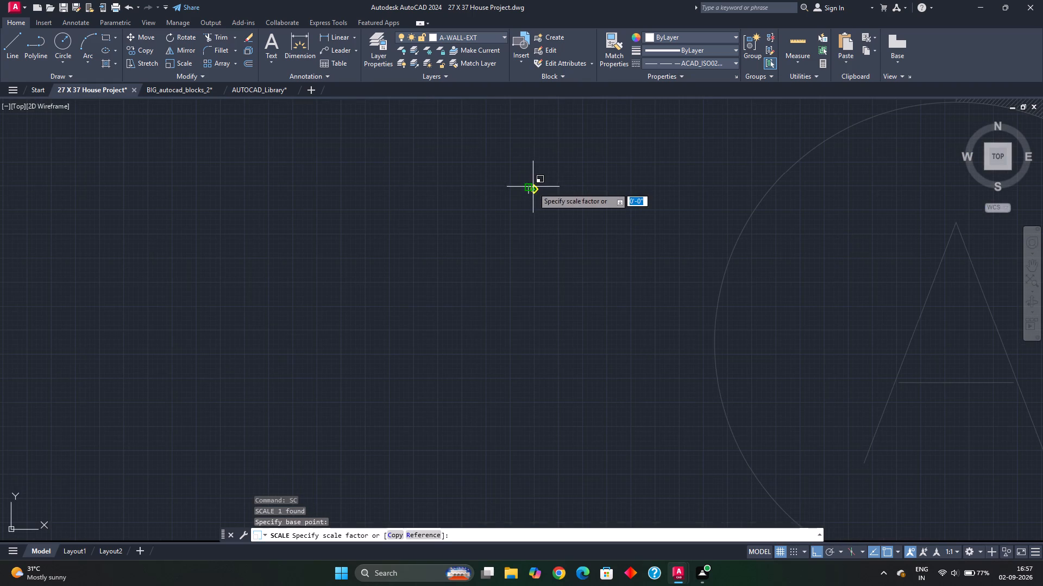
{"action": "key", "text": "r"}
{"action": "key", "text": "space"}
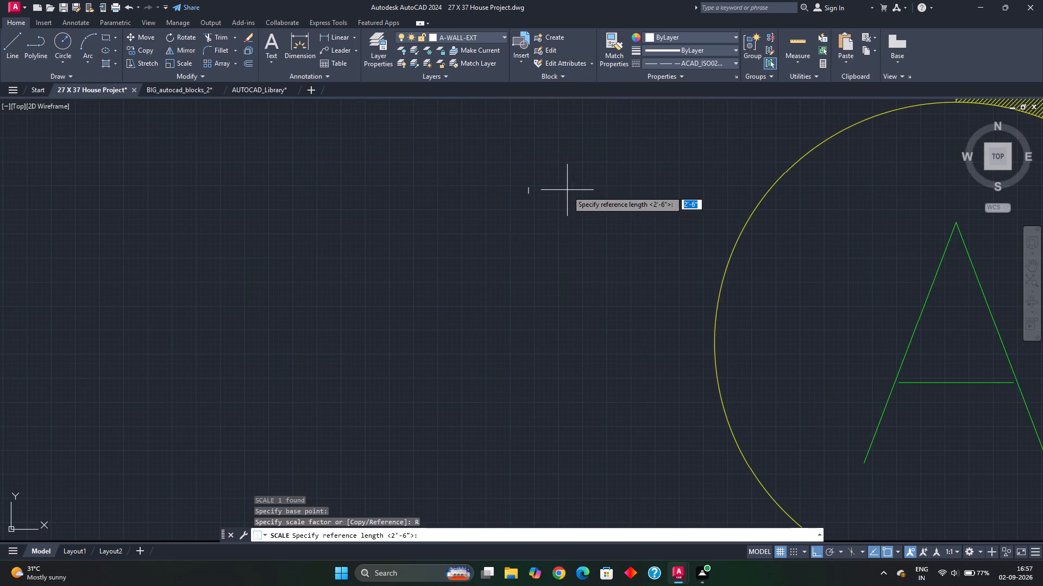
{"action": "scroll", "coordinate": [640, 216], "scroll_direction": "down", "scroll_amount": 3}
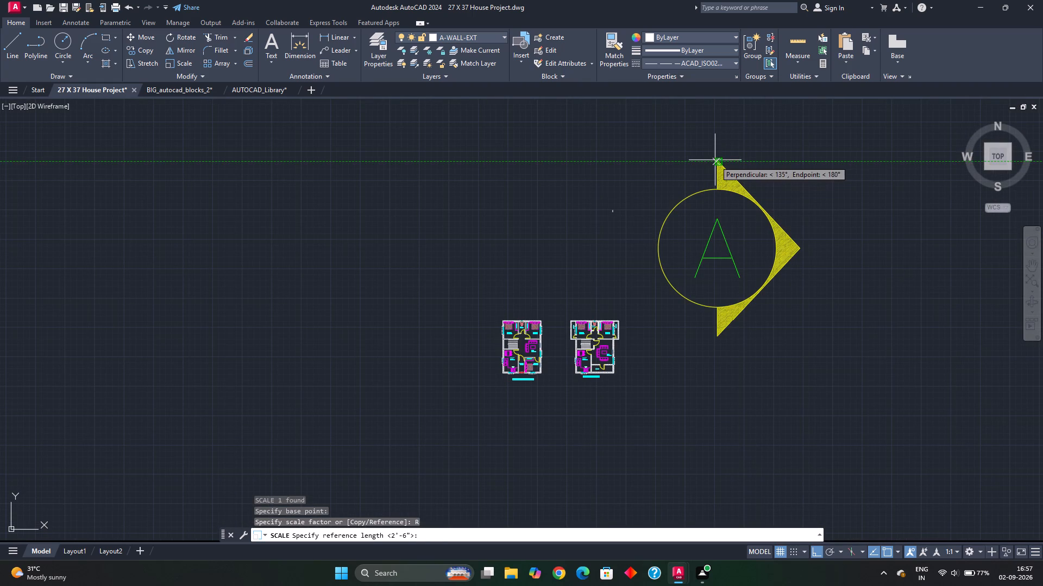
{"action": "scroll", "coordinate": [714, 160], "scroll_direction": "up", "scroll_amount": 2}
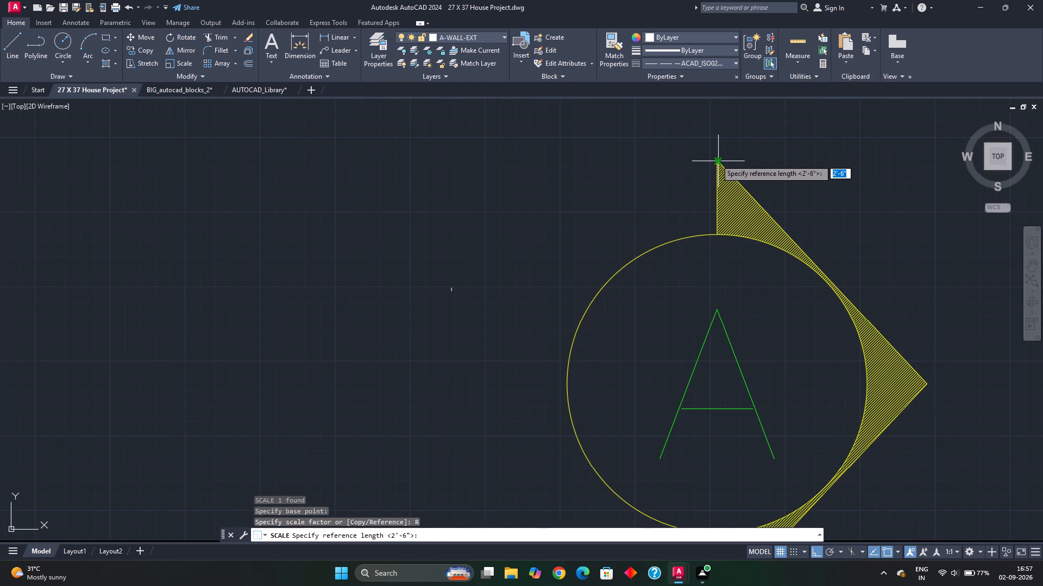
{"action": "scroll", "coordinate": [704, 207], "scroll_direction": "up", "scroll_amount": 2}
{"action": "middle_click_drag", "start_coordinate": [711, 200], "coordinate": [685, 310]}
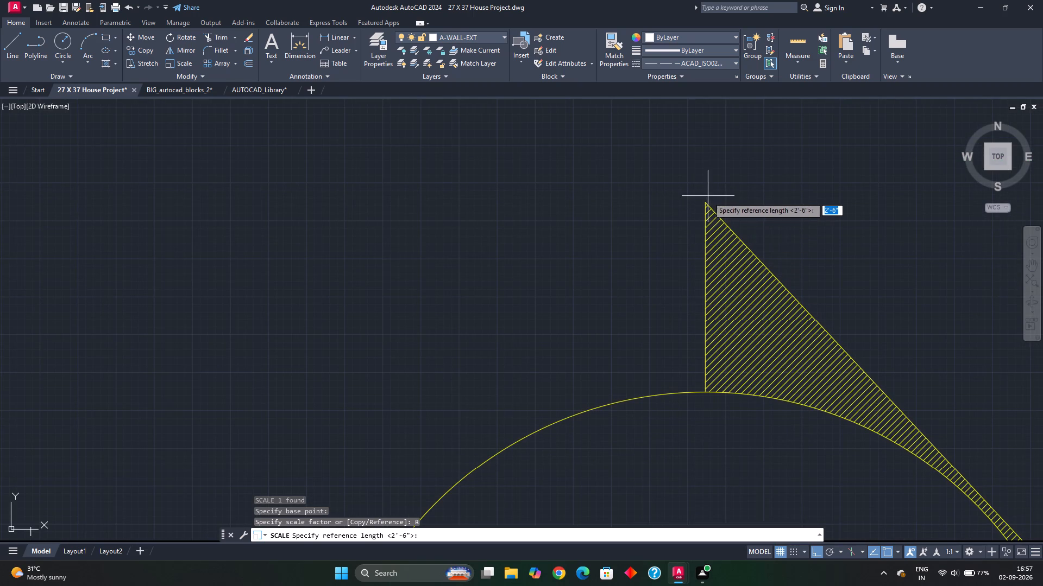
{"action": "left_click", "coordinate": [703, 202]}
{"action": "scroll", "coordinate": [690, 337], "scroll_direction": "down", "scroll_amount": 2}
{"action": "middle_click_drag", "start_coordinate": [708, 410], "coordinate": [655, 196]}
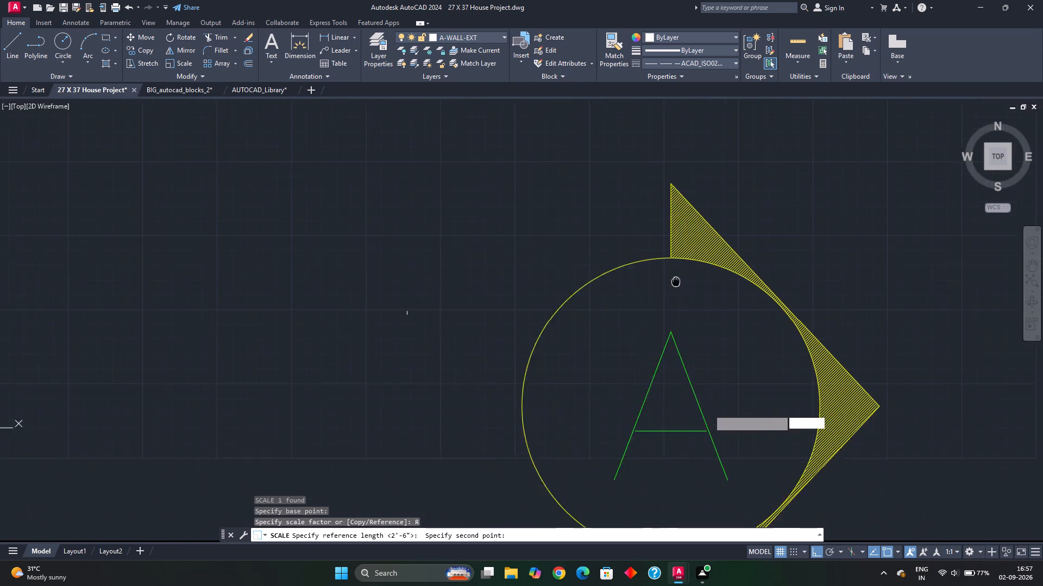
{"action": "middle_click_drag", "start_coordinate": [655, 196], "coordinate": [636, 127]}
{"action": "scroll", "coordinate": [612, 460], "scroll_direction": "up", "scroll_amount": 2}
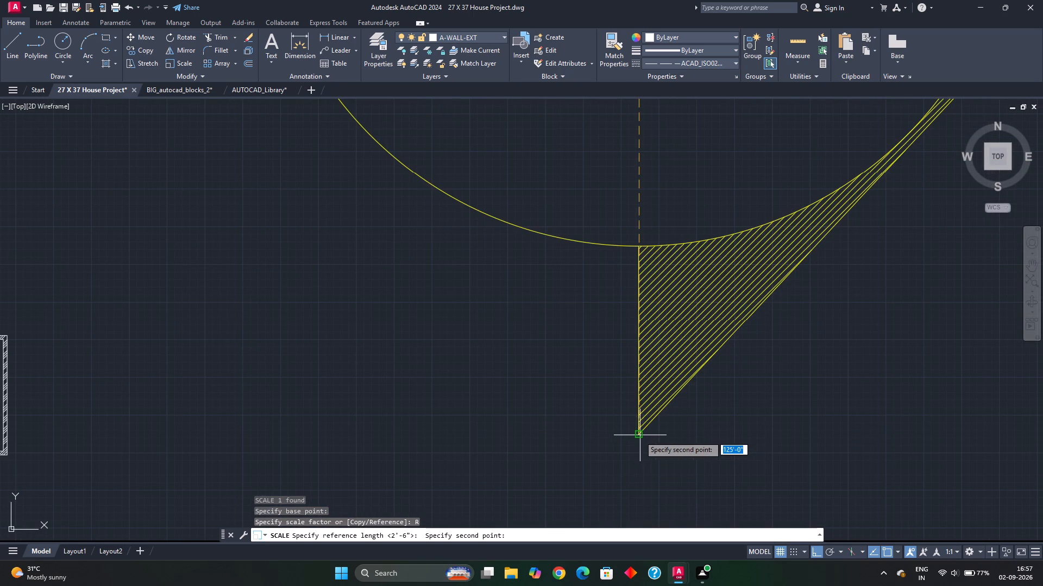
{"action": "left_click", "coordinate": [638, 435]}
{"action": "scroll", "coordinate": [612, 404], "scroll_direction": "down", "scroll_amount": 3}
{"action": "middle_click", "coordinate": [550, 278]}
{"action": "scroll", "coordinate": [470, 224], "scroll_direction": "up", "scroll_amount": 2}
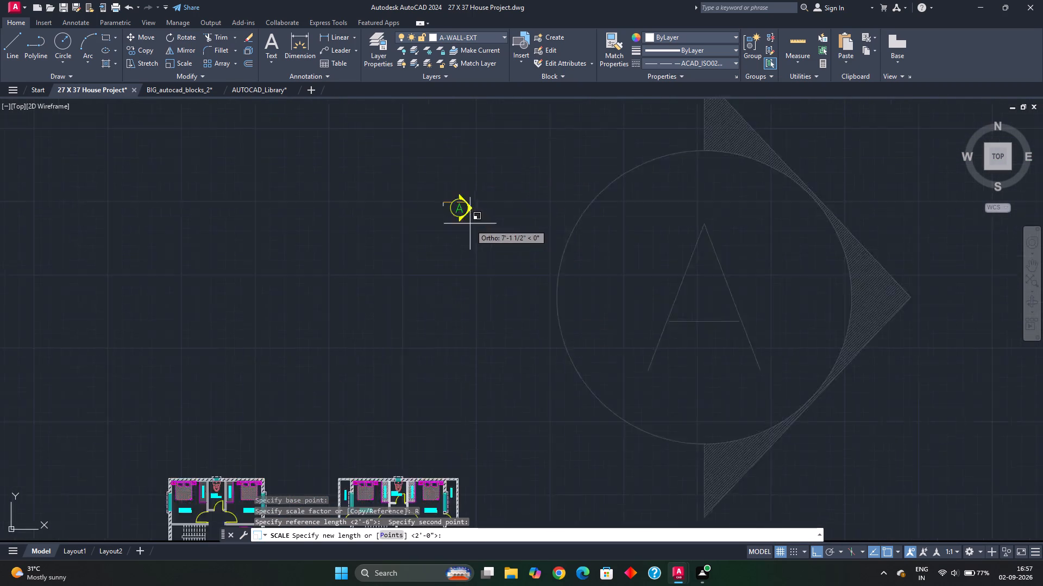
{"action": "scroll", "coordinate": [470, 224], "scroll_direction": "up", "scroll_amount": 1}
{"action": "middle_click_drag", "start_coordinate": [470, 224], "coordinate": [633, 267]}
{"action": "scroll", "coordinate": [566, 203], "scroll_direction": "up", "scroll_amount": 3}
{"action": "scroll", "coordinate": [535, 281], "scroll_direction": "up", "scroll_amount": 2}
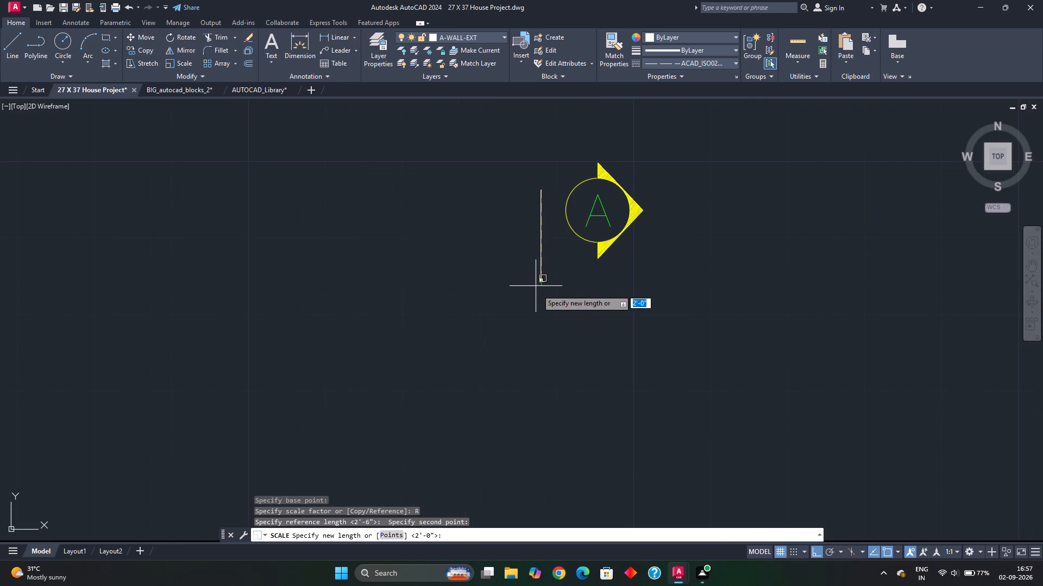
{"action": "left_click", "coordinate": [541, 282]}
{"action": "key", "text": "Escape"}
{"action": "key", "text": "Escape"}
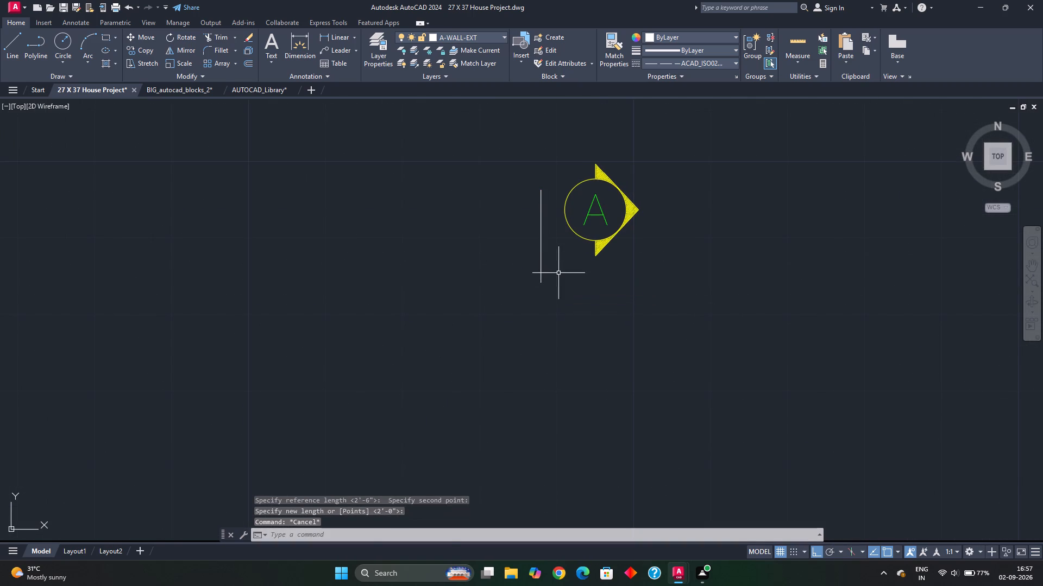
Delete the 1' reference line beside the scaled section marker.
{"action": "left_click_drag", "start_coordinate": [558, 256], "coordinate": [529, 264]}
{"action": "left_click", "coordinate": [517, 265]}
{"action": "key", "text": "Delete"}
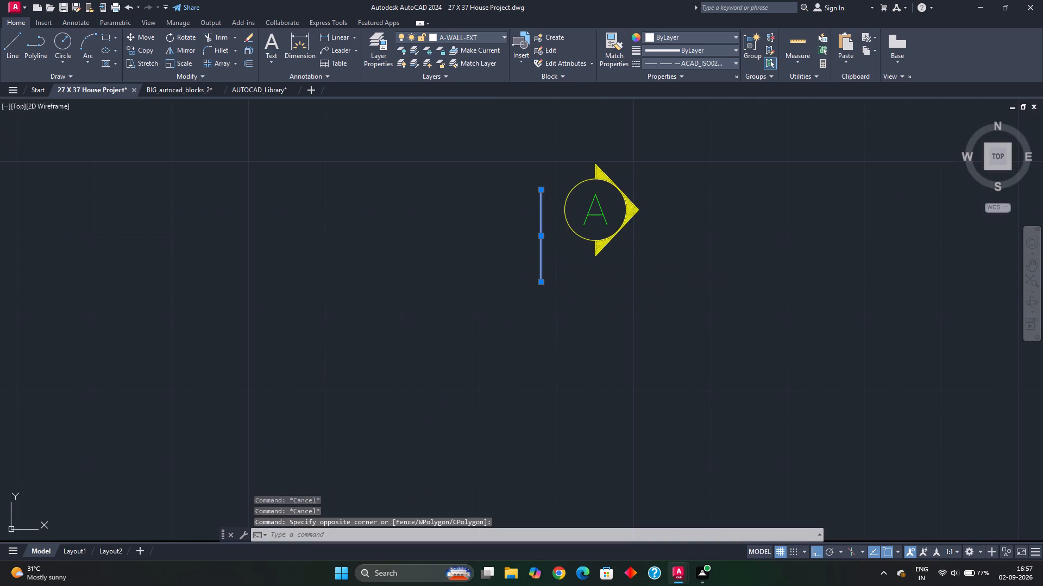
Move the section marker from the empty space down to just above the ground floor plan's upper wall, over Bedroom 2.
{"action": "scroll", "coordinate": [529, 301], "scroll_direction": "down", "scroll_amount": 7}
{"action": "middle_click_drag", "start_coordinate": [533, 366], "coordinate": [505, 230]}
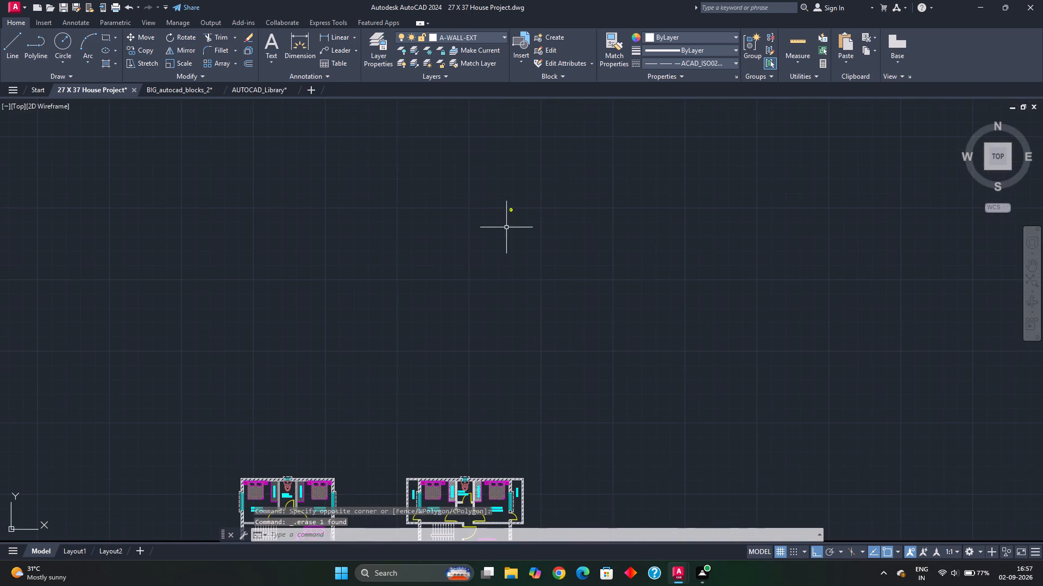
{"action": "left_click", "coordinate": [487, 189]}
{"action": "left_click", "coordinate": [531, 252]}
{"action": "key", "text": "m"}
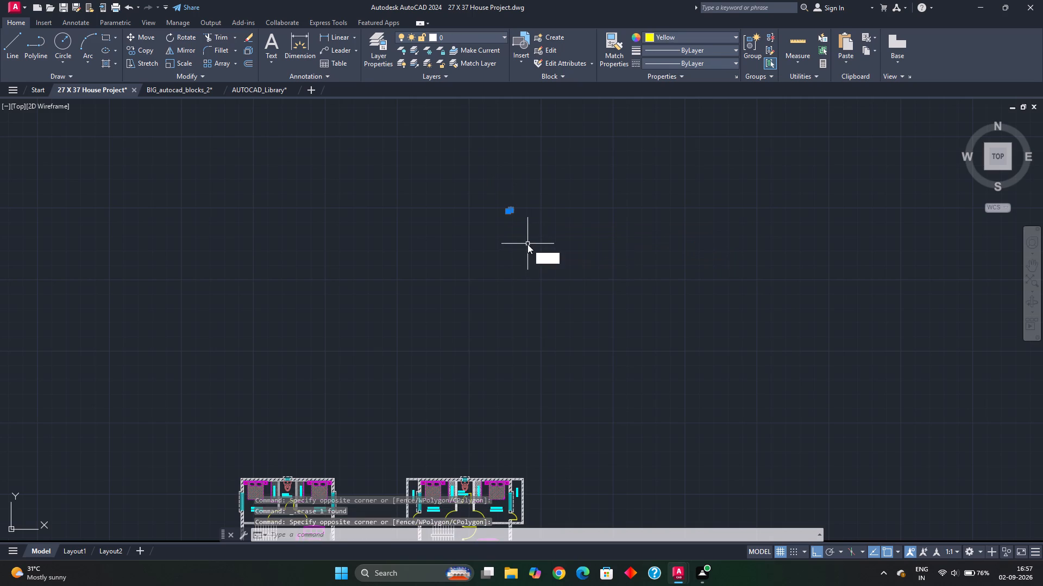
{"action": "key", "text": "Return"}
{"action": "left_click", "coordinate": [513, 212]}
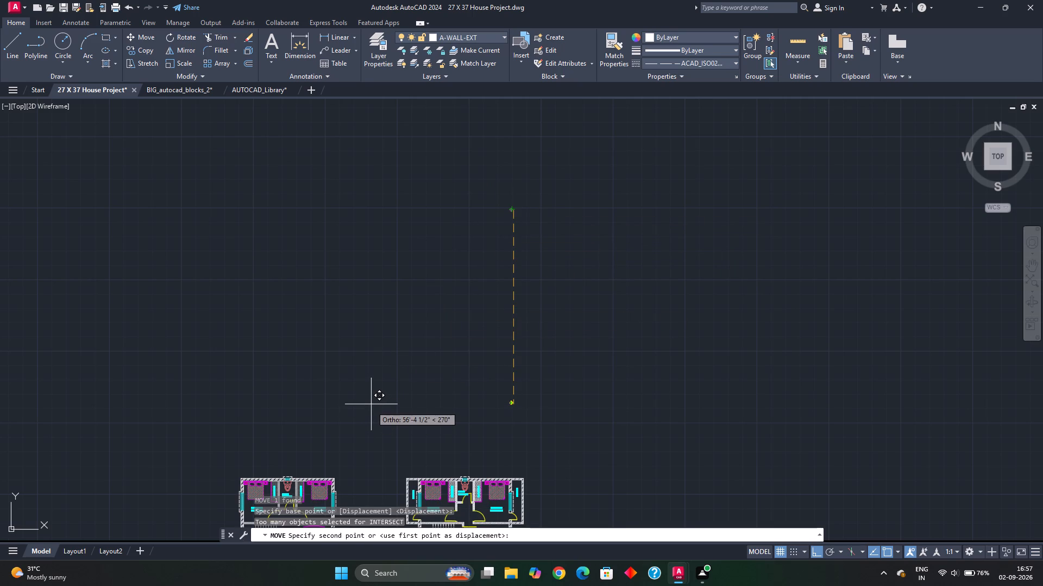
{"action": "key", "text": "F8"}
{"action": "middle_click_drag", "start_coordinate": [301, 444], "coordinate": [438, 190]}
{"action": "scroll", "coordinate": [438, 192], "scroll_direction": "up", "scroll_amount": 1}
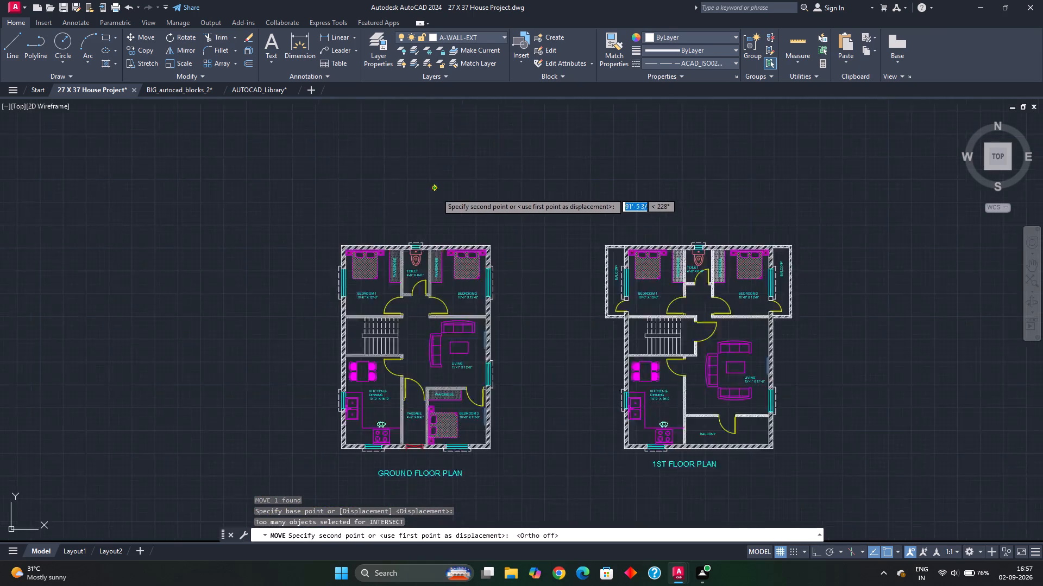
{"action": "scroll", "coordinate": [437, 193], "scroll_direction": "up", "scroll_amount": 1}
{"action": "middle_click_drag", "start_coordinate": [434, 261], "coordinate": [457, 195]}
{"action": "scroll", "coordinate": [485, 189], "scroll_direction": "up", "scroll_amount": 2}
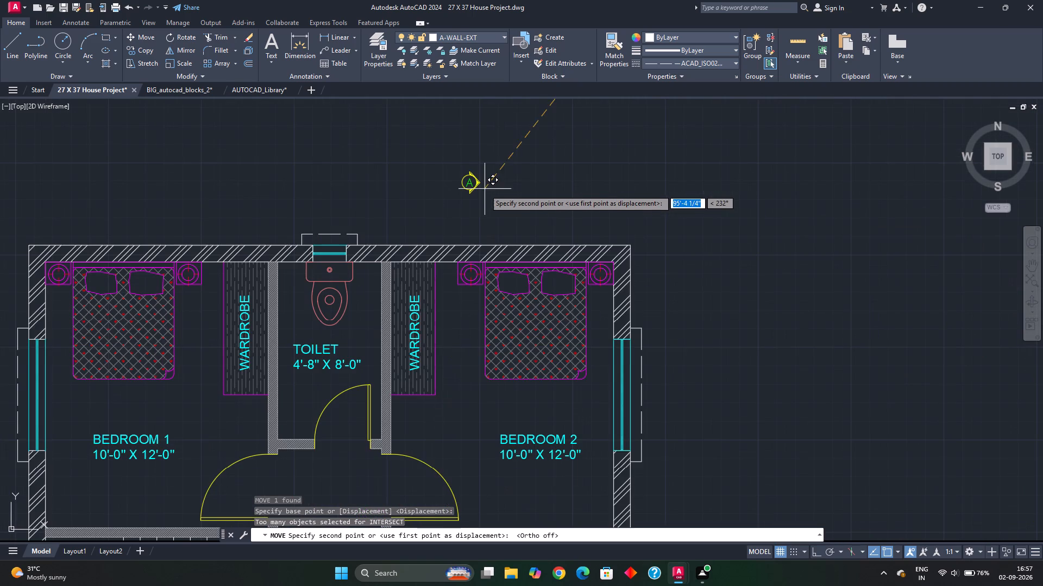
{"action": "middle_click_drag", "start_coordinate": [487, 197], "coordinate": [520, 94]}
{"action": "left_click", "coordinate": [508, 110]}
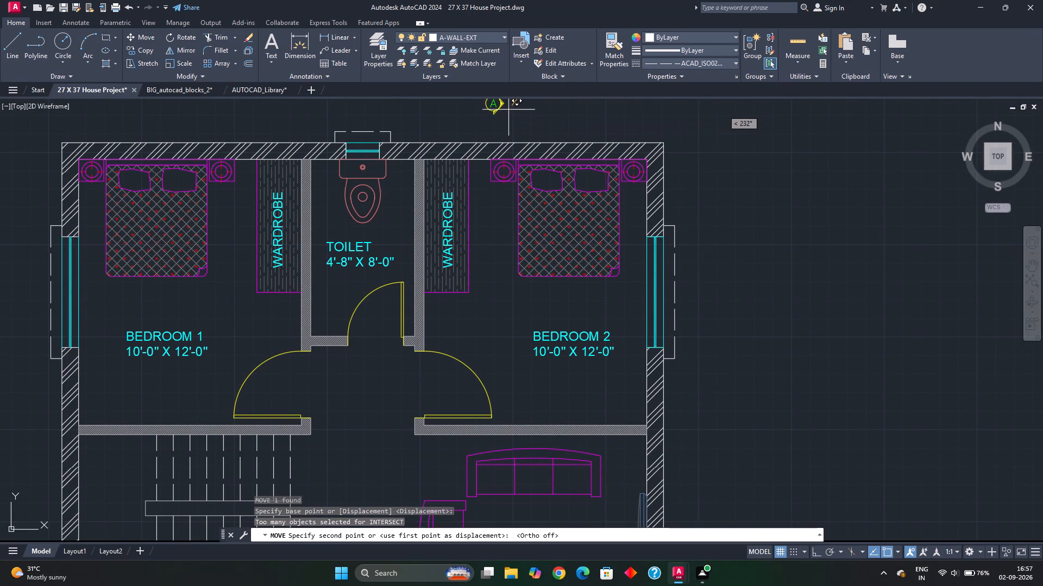
{"action": "scroll", "coordinate": [525, 129], "scroll_direction": "down", "scroll_amount": 2}
{"action": "middle_click_drag", "start_coordinate": [514, 238], "coordinate": [508, 127]}
{"action": "scroll", "coordinate": [516, 238], "scroll_direction": "down", "scroll_amount": 1}
{"action": "middle_click_drag", "start_coordinate": [521, 221], "coordinate": [509, 283]}
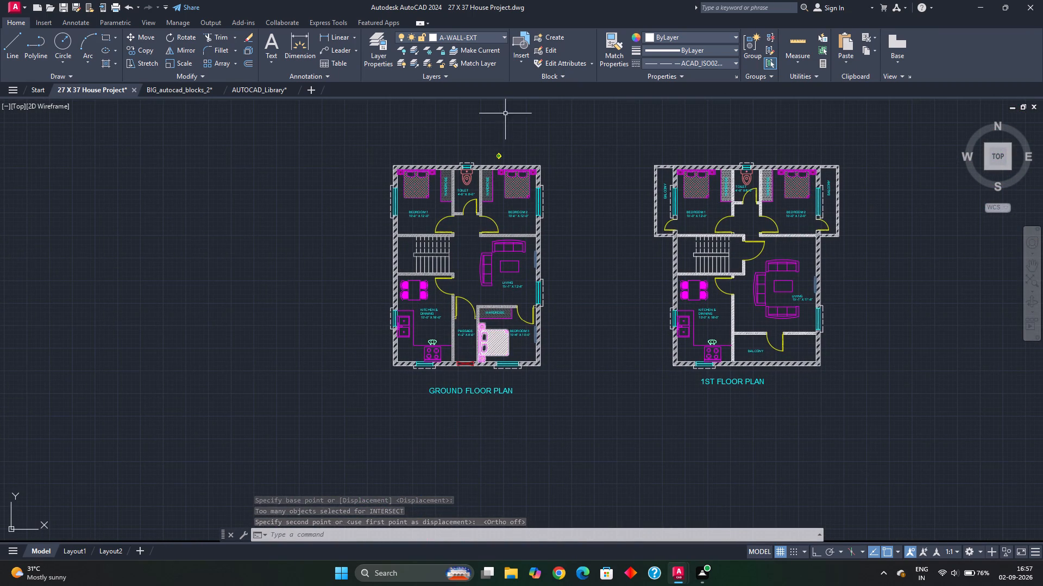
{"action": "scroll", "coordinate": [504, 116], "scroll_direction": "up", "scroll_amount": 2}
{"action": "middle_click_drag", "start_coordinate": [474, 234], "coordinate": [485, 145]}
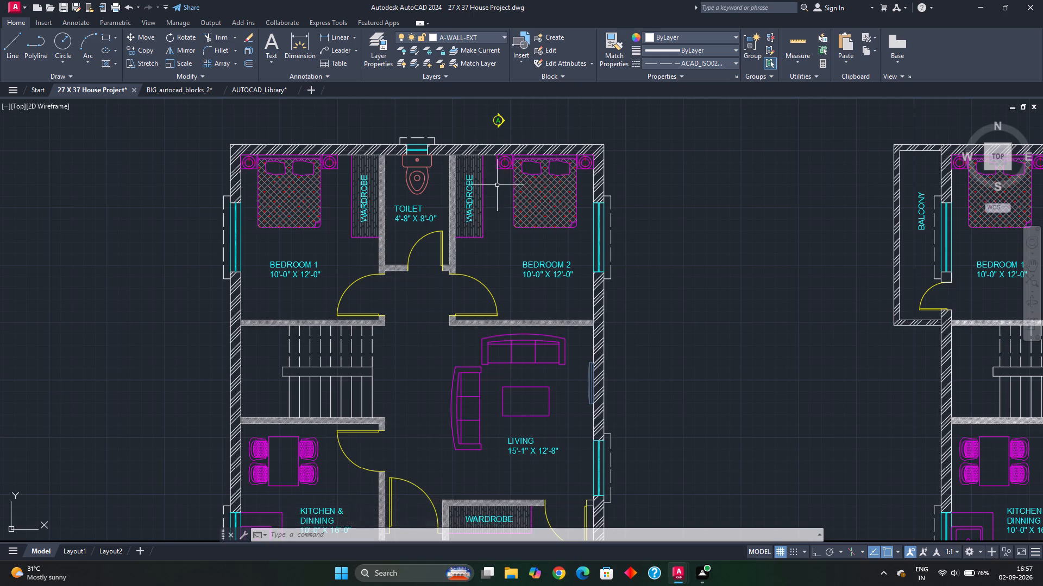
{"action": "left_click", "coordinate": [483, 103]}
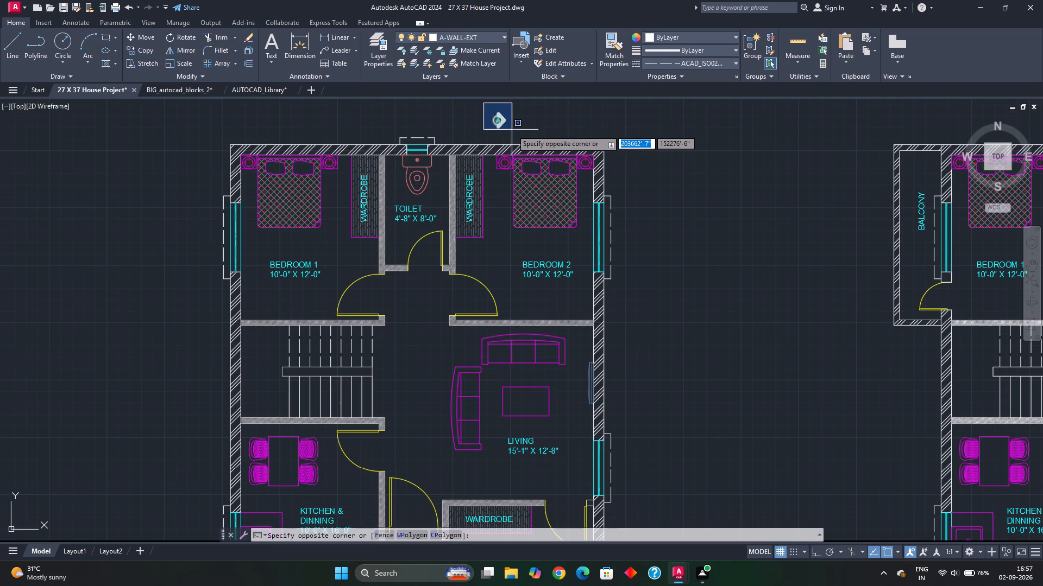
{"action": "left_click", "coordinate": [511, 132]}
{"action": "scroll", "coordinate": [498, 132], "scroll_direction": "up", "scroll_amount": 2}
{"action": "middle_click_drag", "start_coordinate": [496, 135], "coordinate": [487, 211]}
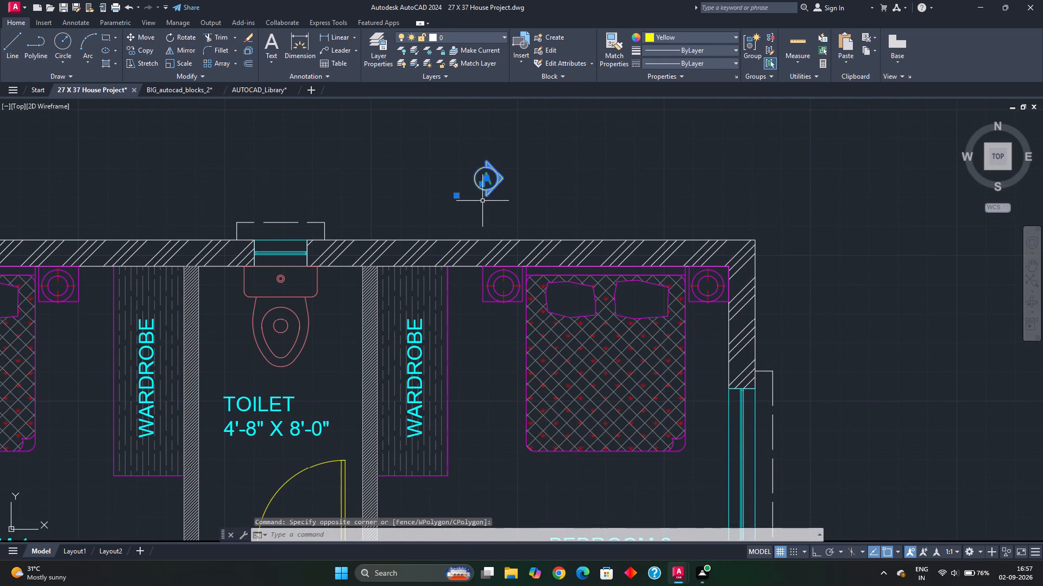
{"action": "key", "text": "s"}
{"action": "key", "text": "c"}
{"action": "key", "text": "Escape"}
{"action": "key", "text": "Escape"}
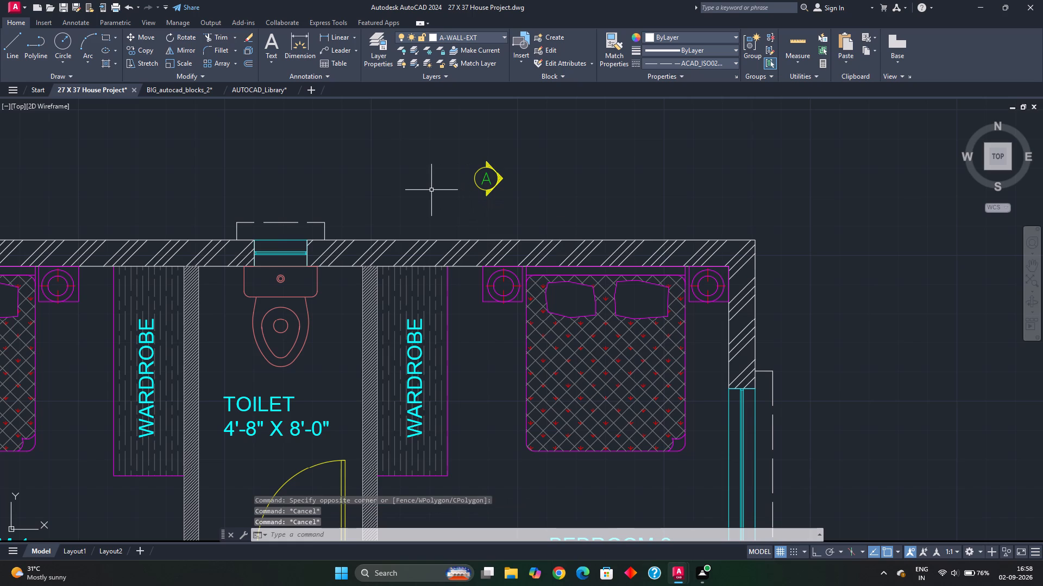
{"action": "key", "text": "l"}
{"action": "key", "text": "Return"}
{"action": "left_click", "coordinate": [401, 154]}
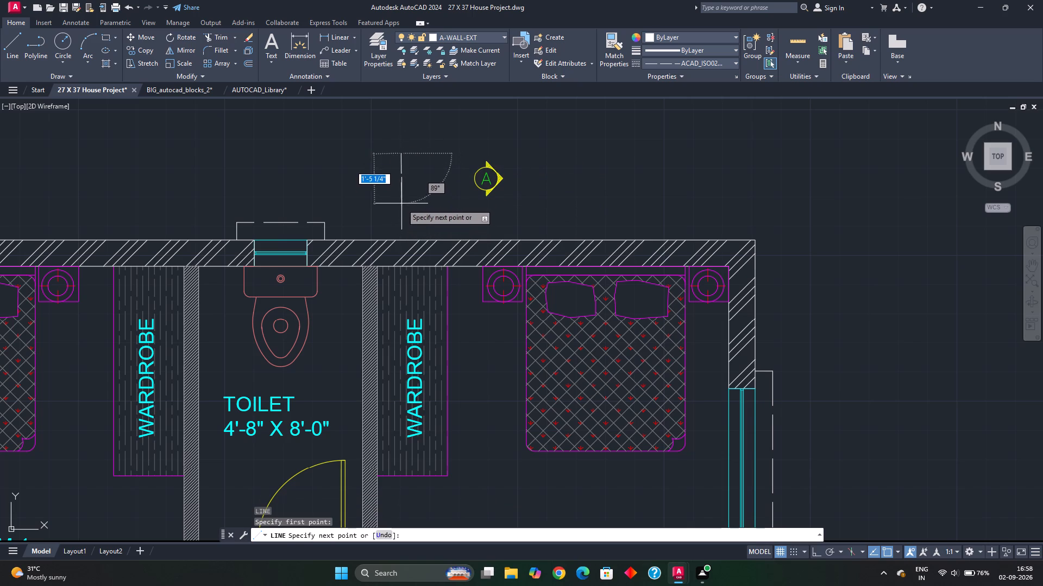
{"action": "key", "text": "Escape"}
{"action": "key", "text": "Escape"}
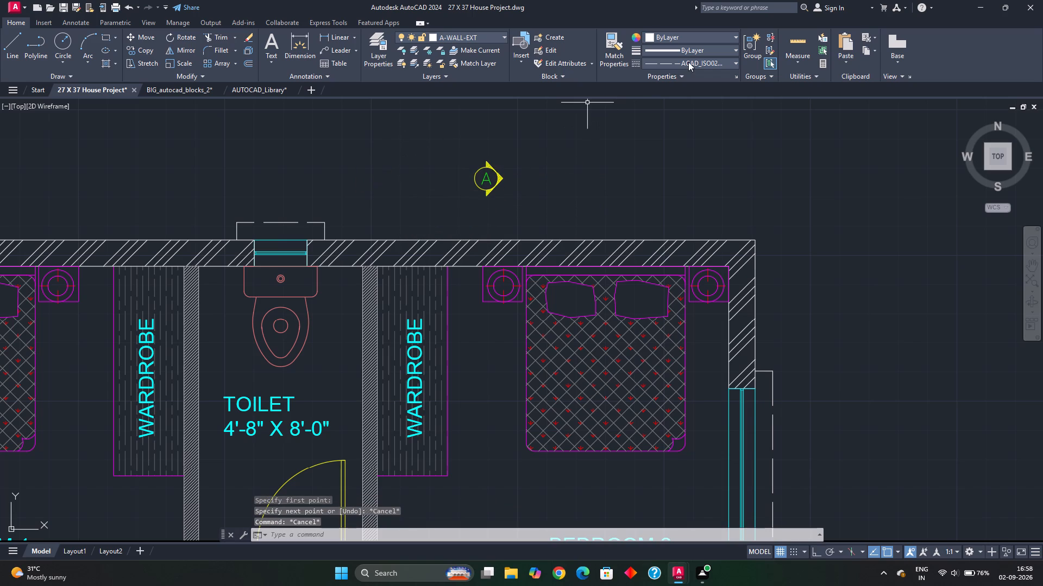
Set the current linetype to ByLayer and draw a 2' vertical reference line beside the section marker above the ground floor plan.
{"action": "left_click", "coordinate": [688, 62]}
{"action": "left_click", "coordinate": [684, 79]}
{"action": "key", "text": "l"}
{"action": "key", "text": "Return"}
{"action": "left_click", "coordinate": [394, 146]}
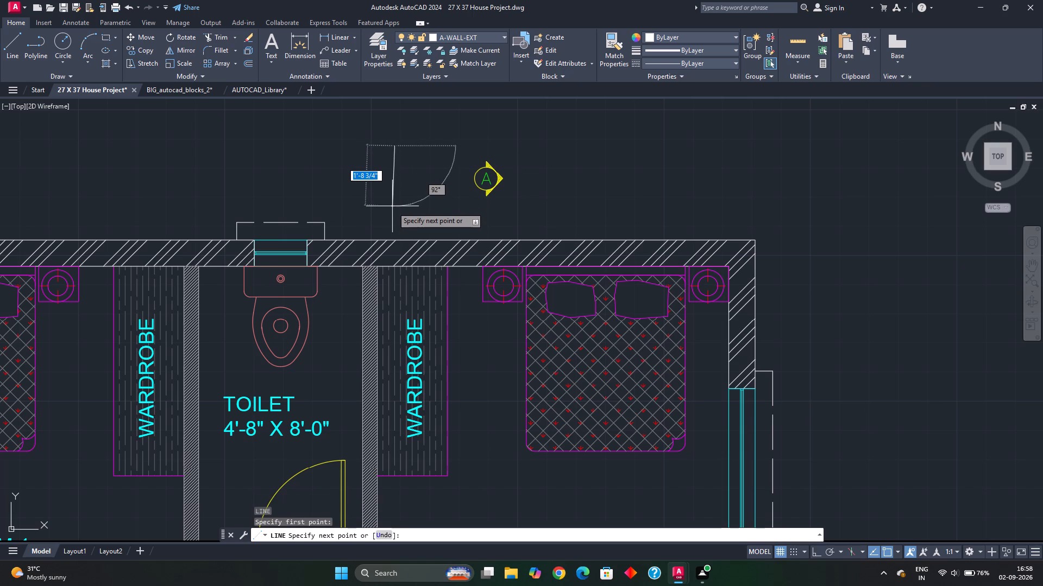
{"action": "key", "text": "F8"}
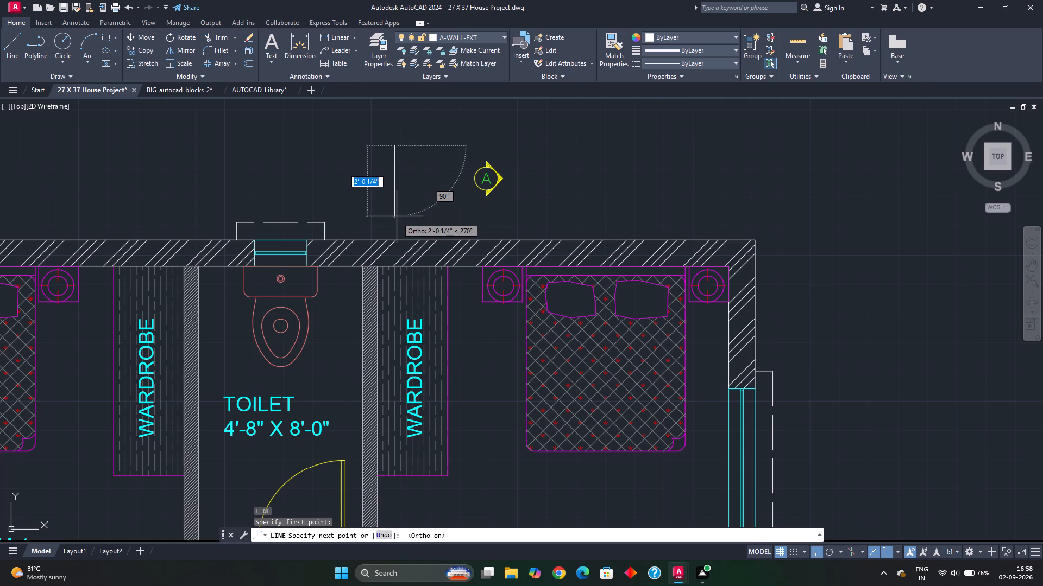
{"action": "key", "text": "2"}
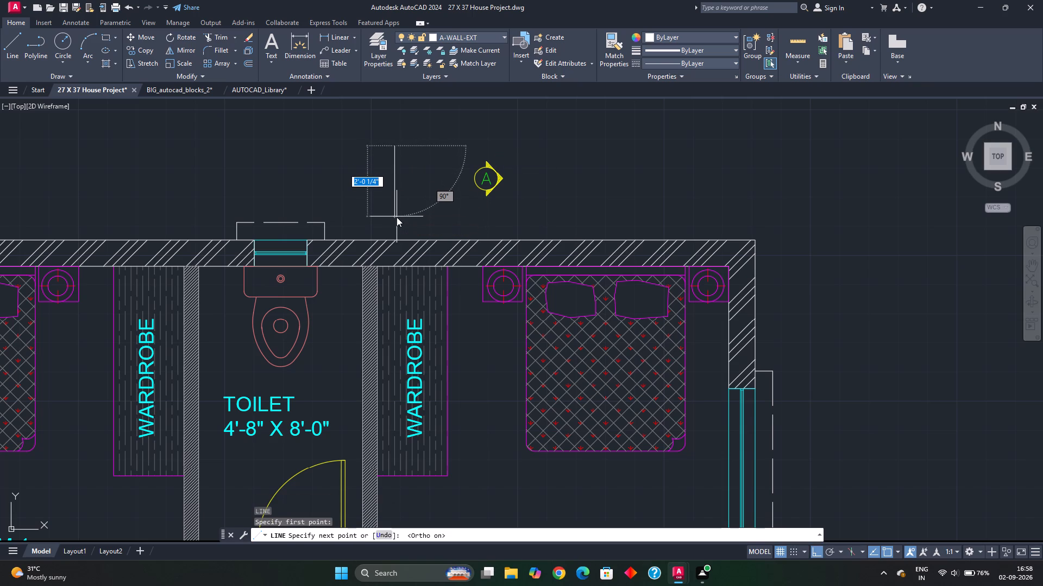
{"action": "key", "text": "apostrophe"}
{"action": "key", "text": "Return"}
{"action": "key", "text": "Escape"}
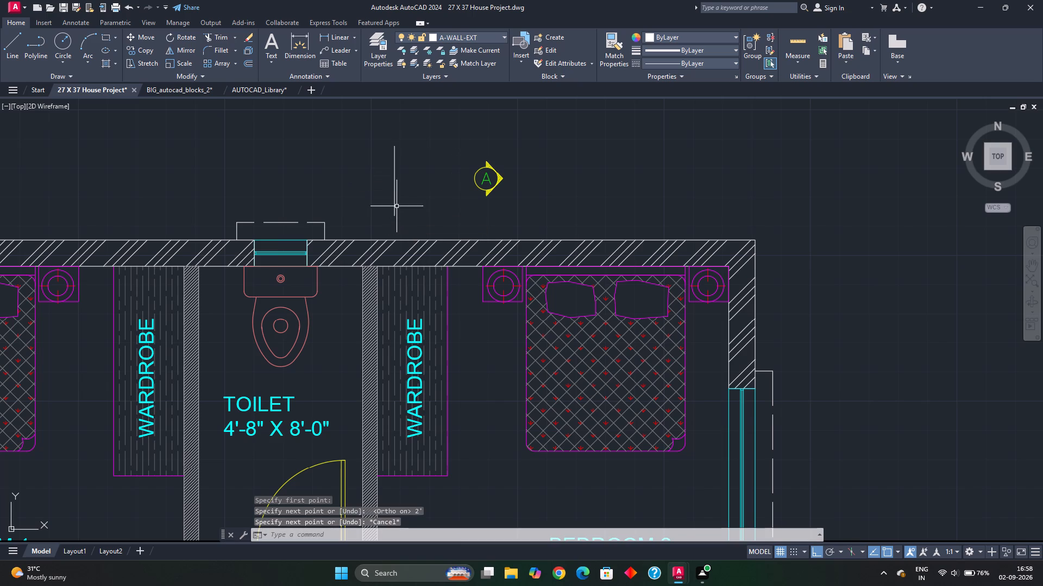
Scale the section marker by reference about the line's upper end, so its tip-to-tip height matches the 2' reference line.
{"action": "left_click", "coordinate": [456, 152]}
{"action": "left_click", "coordinate": [526, 201]}
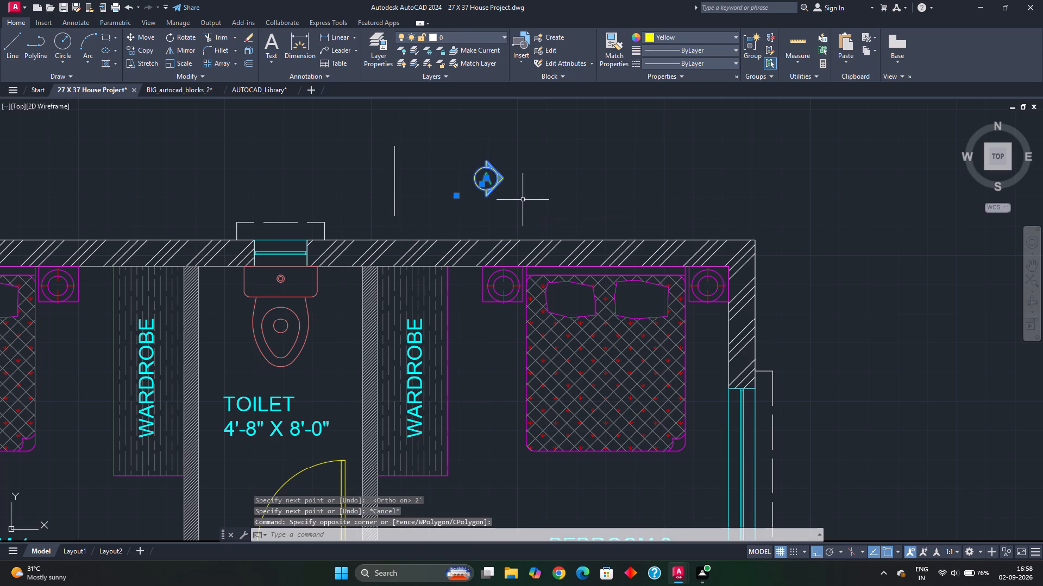
{"action": "type", "text": "SC"}
{"action": "key", "text": "space"}
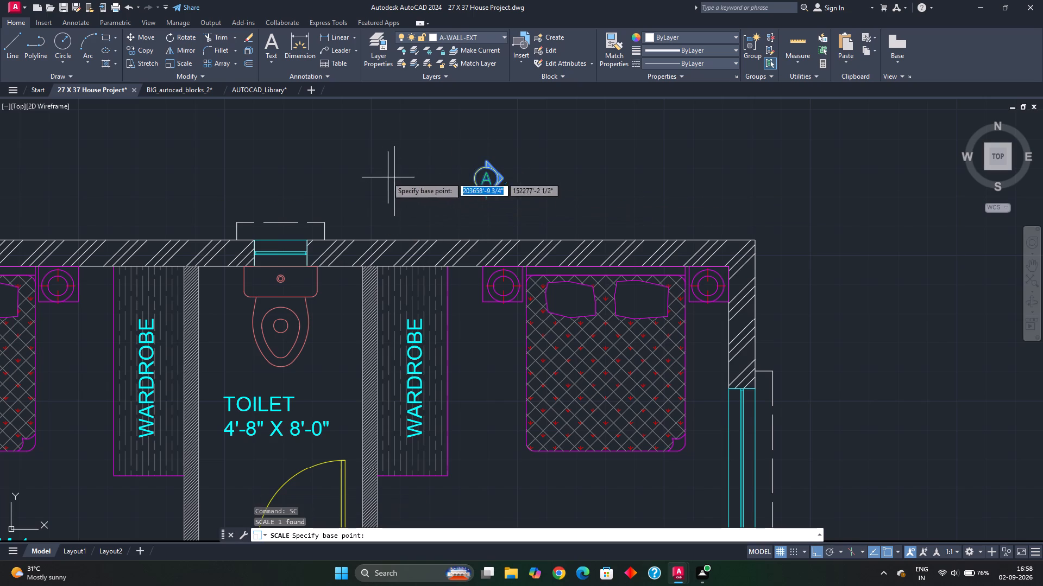
{"action": "left_click", "coordinate": [394, 148]}
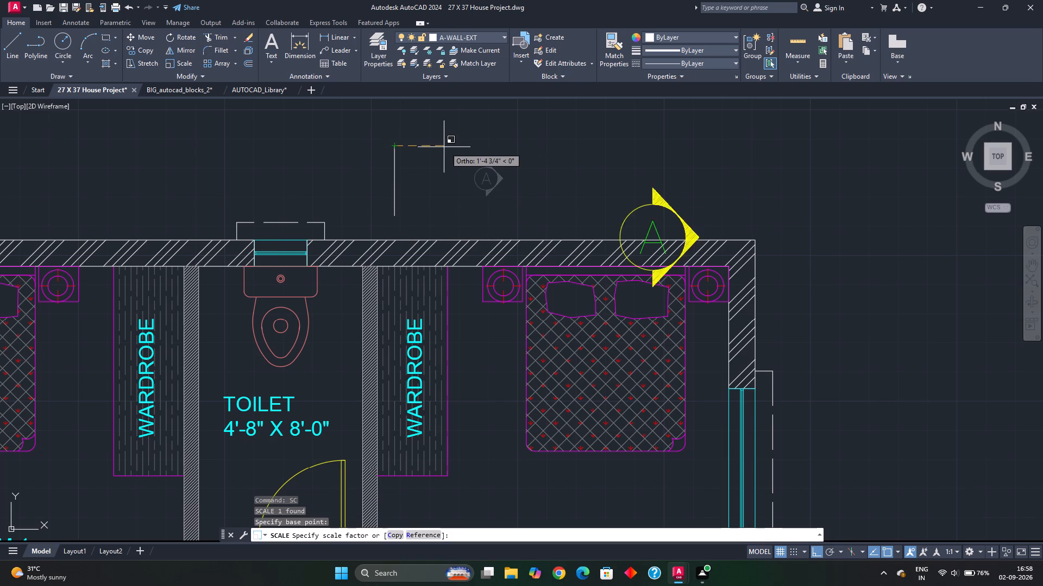
{"action": "type", "text": "R"}
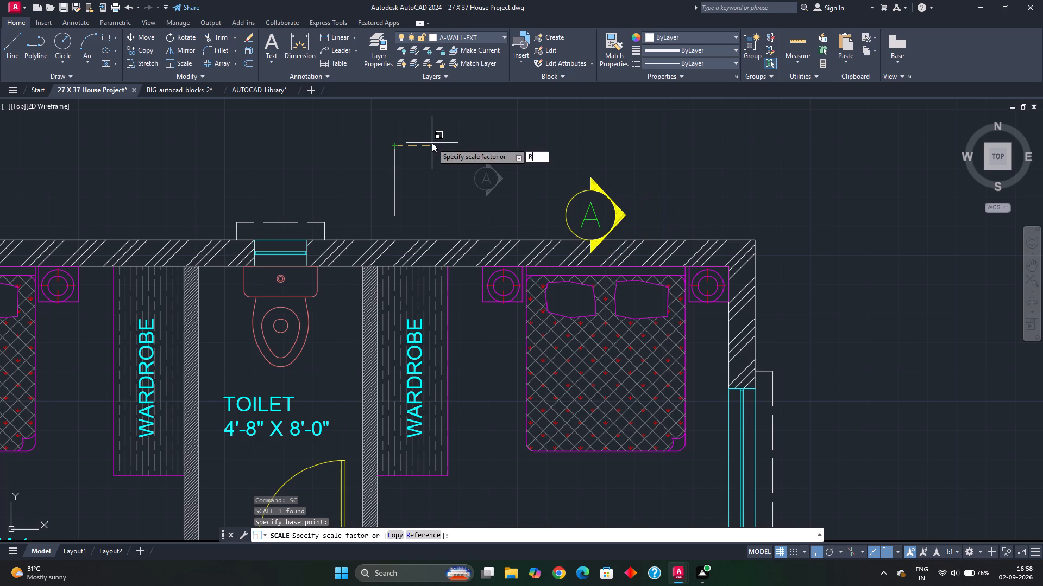
{"action": "key", "text": "space"}
{"action": "scroll", "coordinate": [485, 160], "scroll_direction": "up", "scroll_amount": 3}
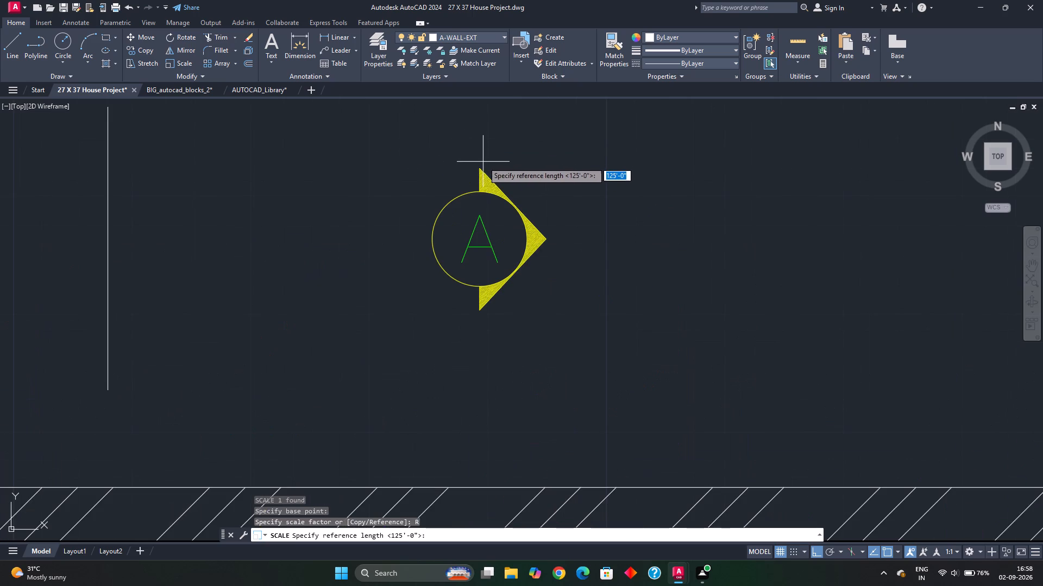
{"action": "left_click", "coordinate": [480, 166]}
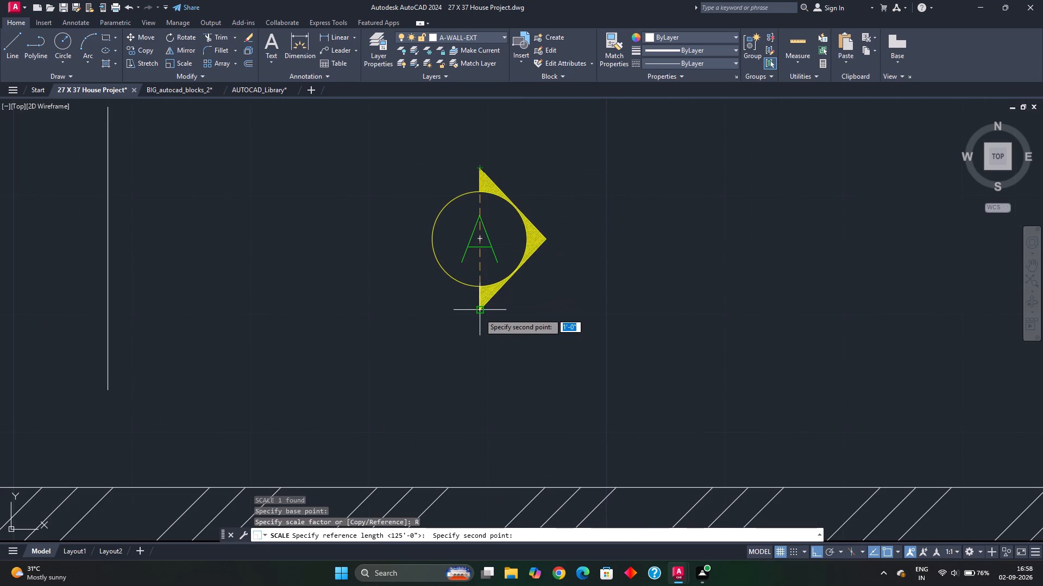
{"action": "left_click", "coordinate": [479, 313]}
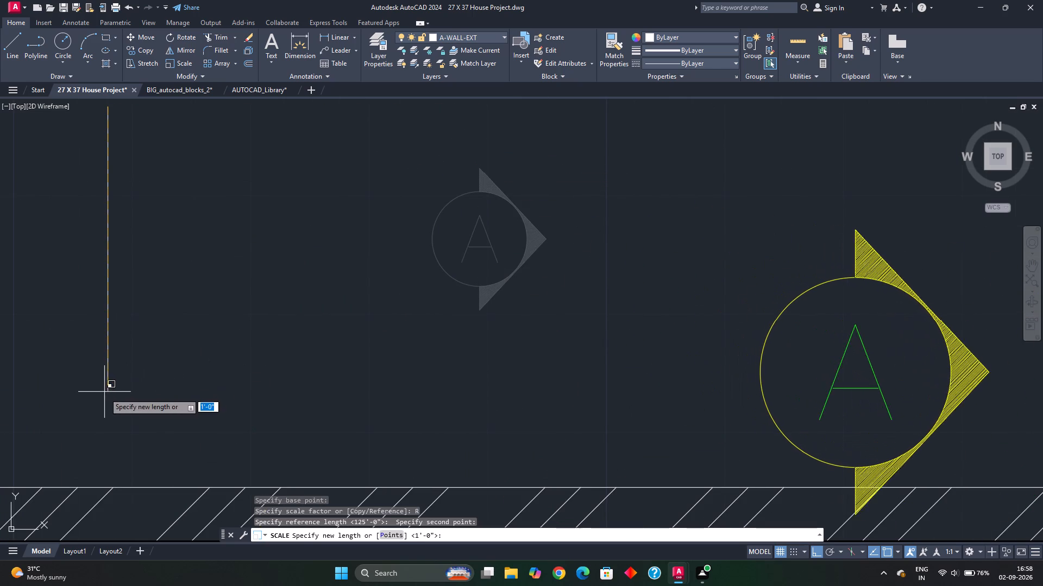
{"action": "left_click", "coordinate": [108, 394]}
{"action": "scroll", "coordinate": [271, 348], "scroll_direction": "down", "scroll_amount": 2}
{"action": "middle_click_drag", "start_coordinate": [334, 345], "coordinate": [301, 220]}
{"action": "key", "text": "Escape"}
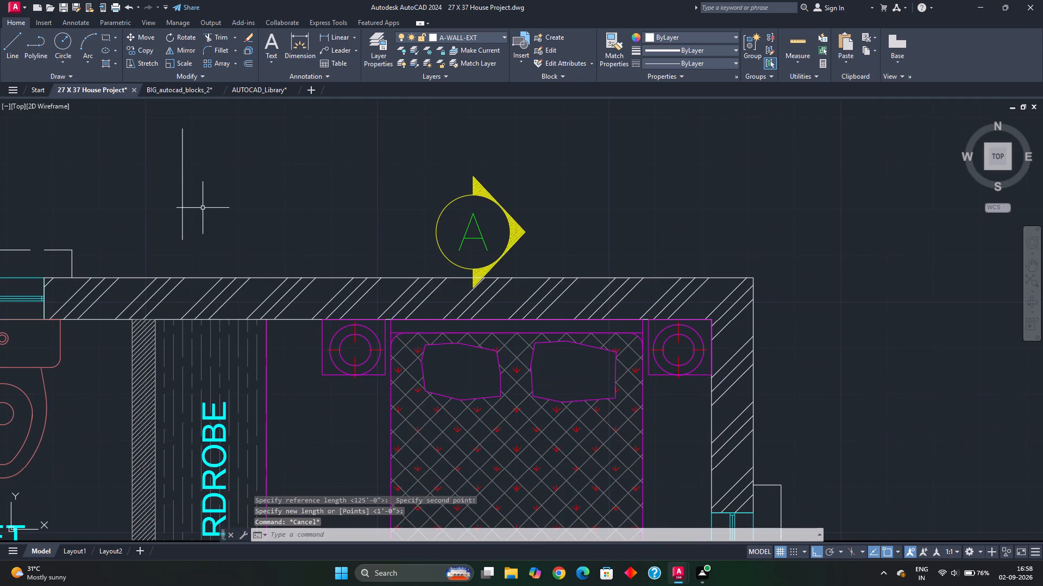
Delete the 2' reference line beside the section marker.
{"action": "left_click", "coordinate": [202, 205]}
{"action": "left_click", "coordinate": [171, 213]}
{"action": "key", "text": "Delete"}
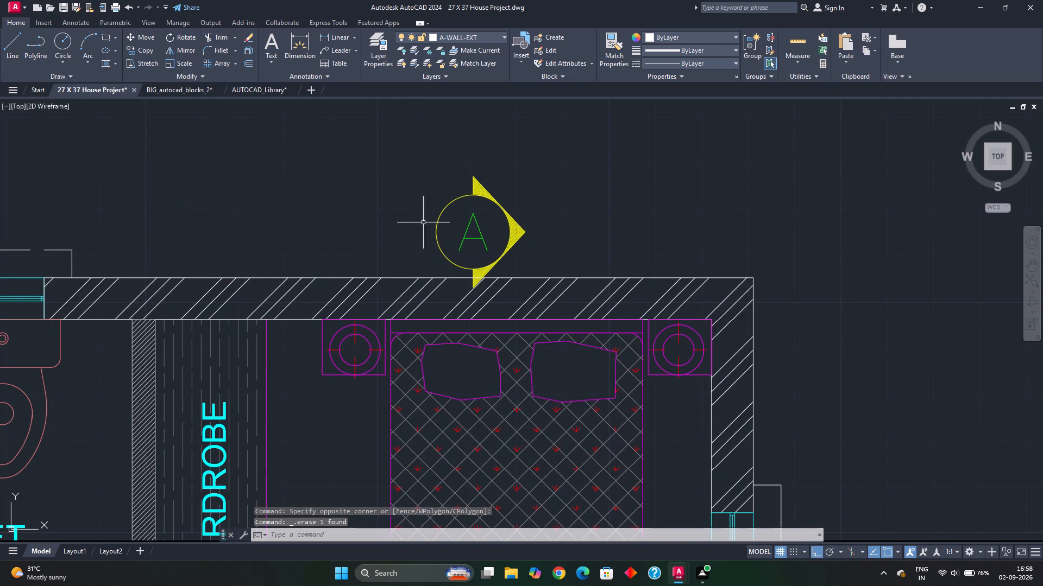
Move the section marker by its arrow tip clear of the ground floor plan's upper wall, above Bedroom 2 near the wardrobe.
{"action": "left_click", "coordinate": [476, 222]}
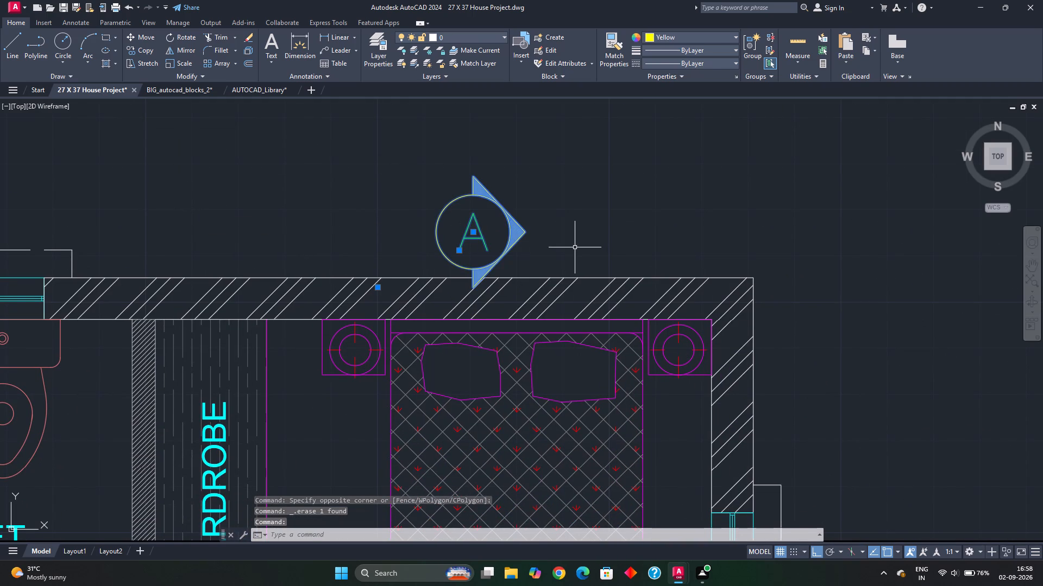
{"action": "key", "text": "m"}
{"action": "key", "text": "Return"}
{"action": "left_click", "coordinate": [524, 233]}
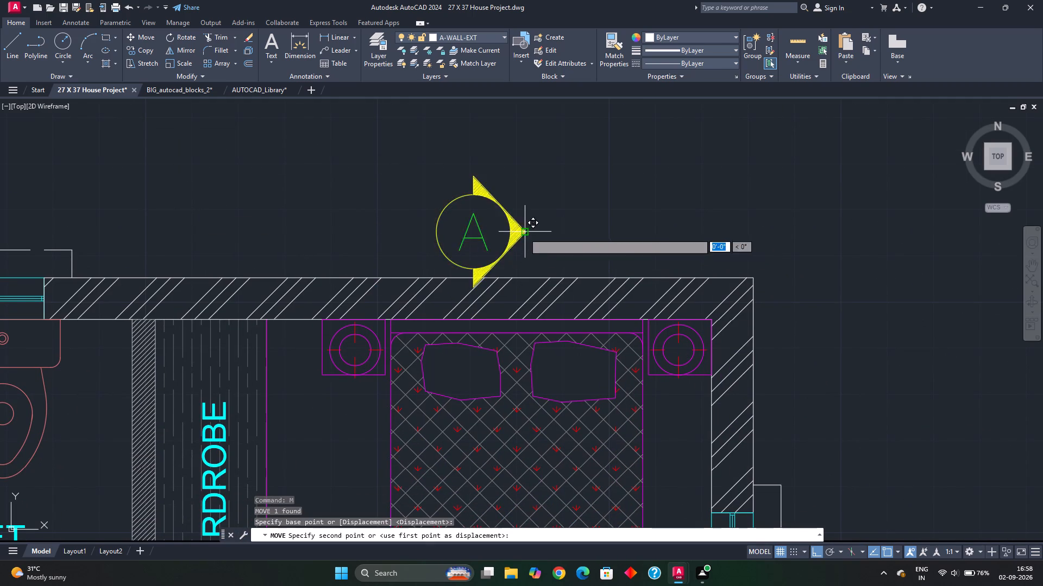
{"action": "key", "text": "F8"}
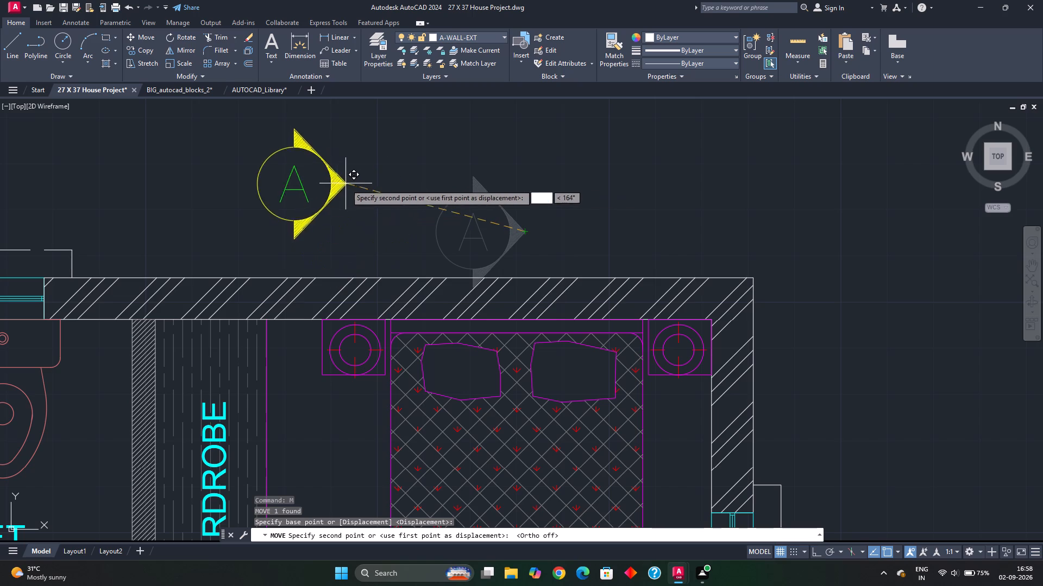
{"action": "scroll", "coordinate": [337, 182], "scroll_direction": "down", "scroll_amount": 3}
{"action": "middle_click_drag", "start_coordinate": [334, 182], "coordinate": [338, 165]}
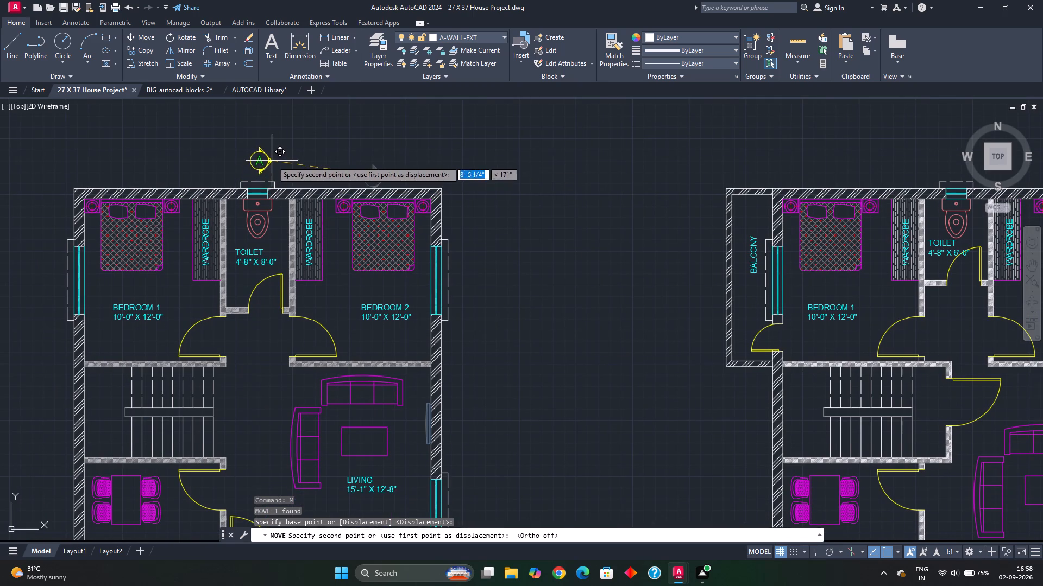
{"action": "left_click", "coordinate": [353, 159]}
{"action": "scroll", "coordinate": [370, 212], "scroll_direction": "down", "scroll_amount": 1}
{"action": "middle_click_drag", "start_coordinate": [368, 215], "coordinate": [372, 139]}
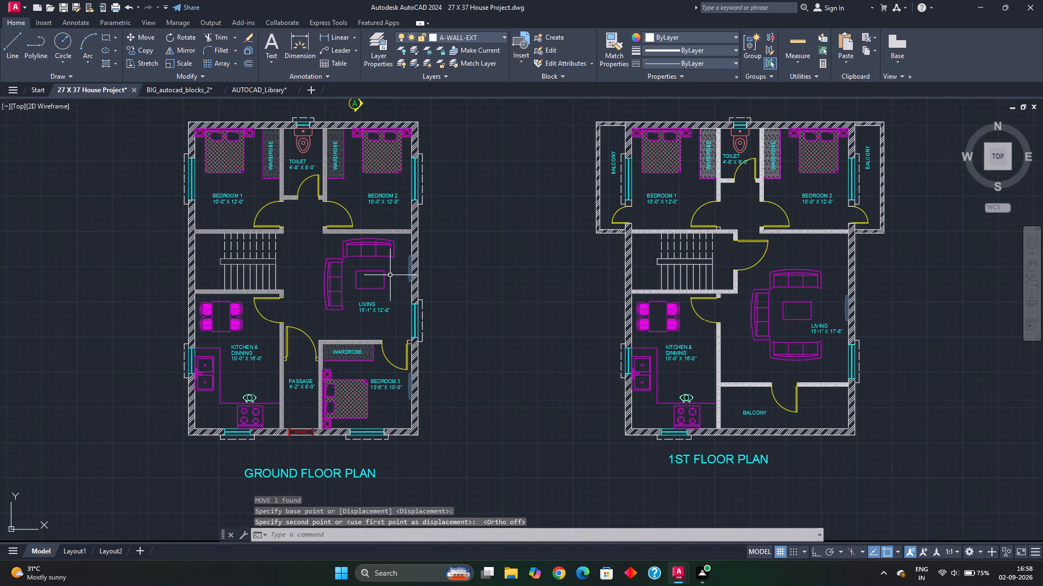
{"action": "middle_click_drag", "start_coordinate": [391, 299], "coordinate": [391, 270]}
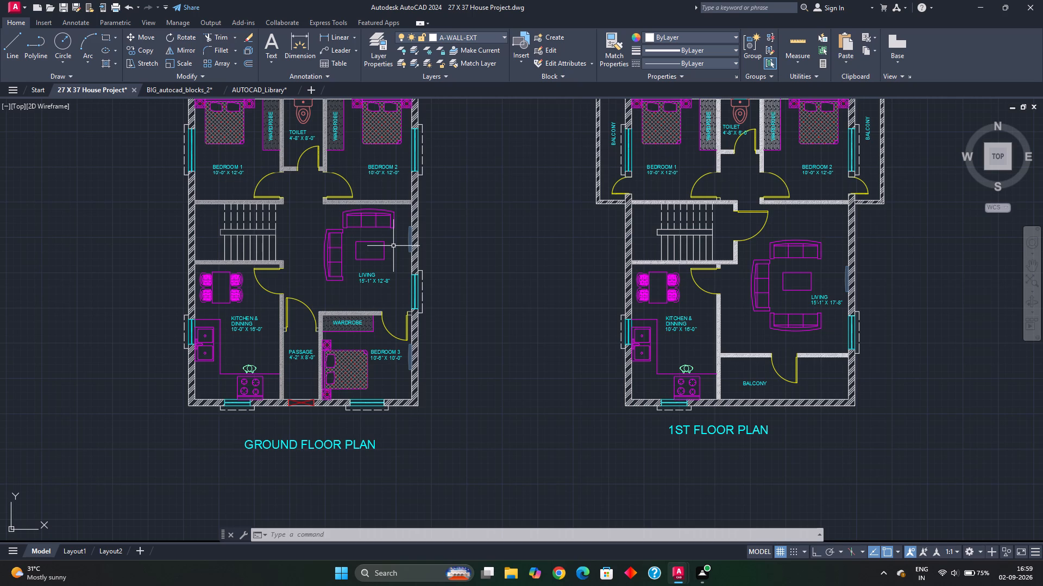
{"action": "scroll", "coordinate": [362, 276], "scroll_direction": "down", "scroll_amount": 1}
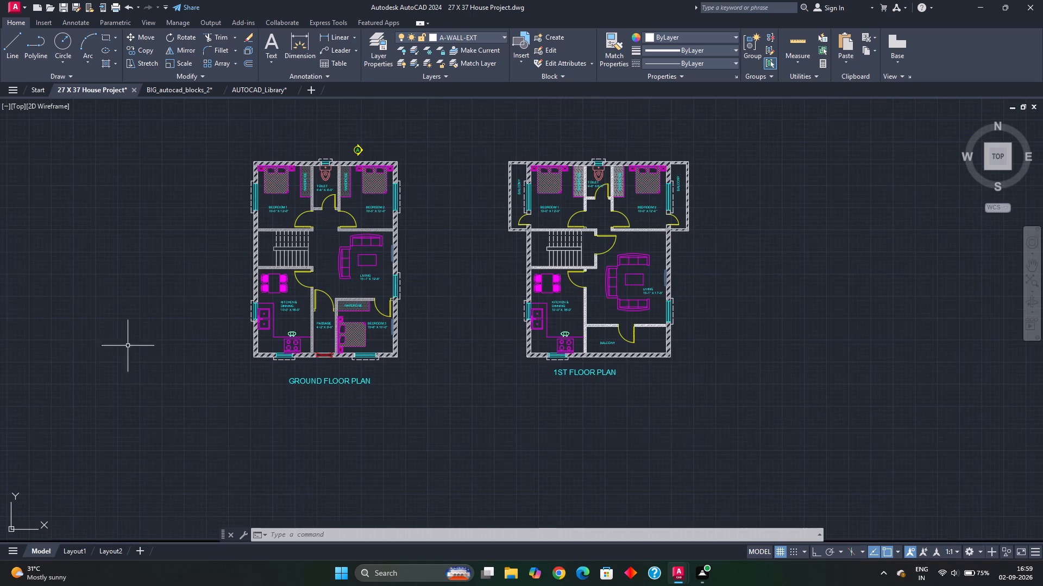
Make A-SECT the current layer for drawing the section line on the ground floor plan.
{"action": "middle_click", "coordinate": [345, 245]}
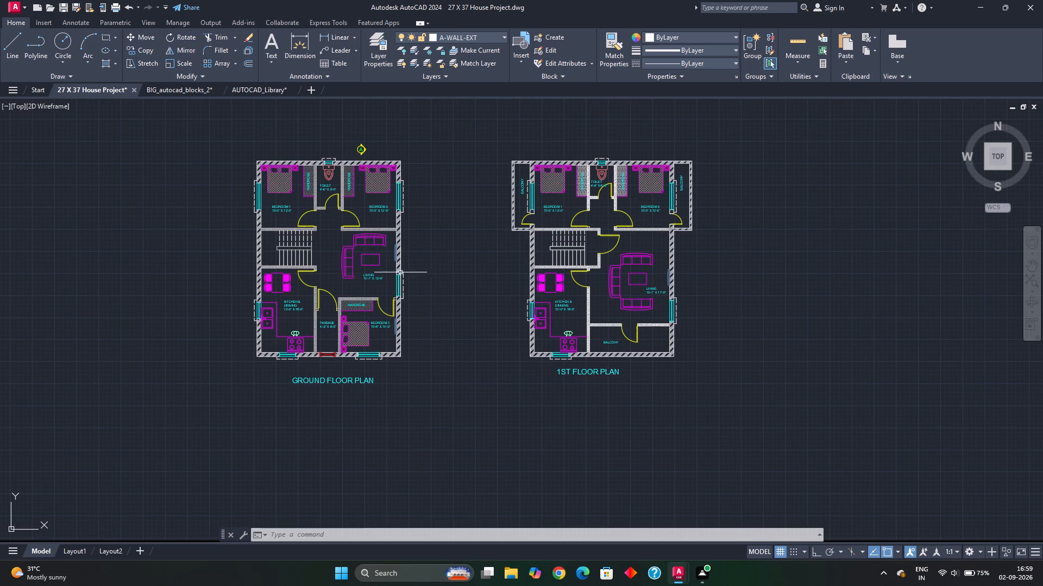
{"action": "scroll", "coordinate": [322, 151], "scroll_direction": "up", "scroll_amount": 2}
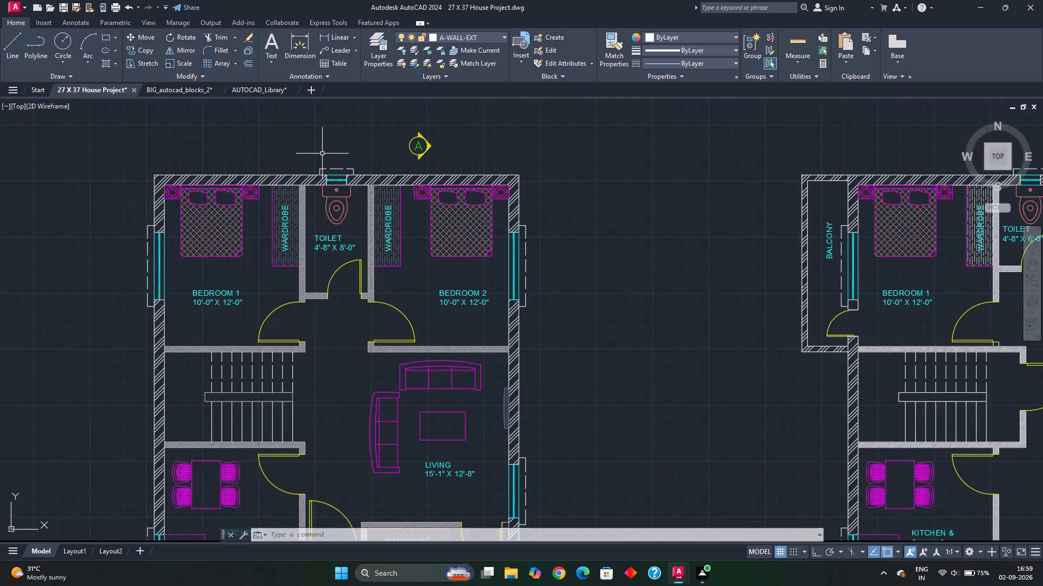
{"action": "left_click", "coordinate": [467, 31]}
{"action": "left_click", "coordinate": [499, 35]}
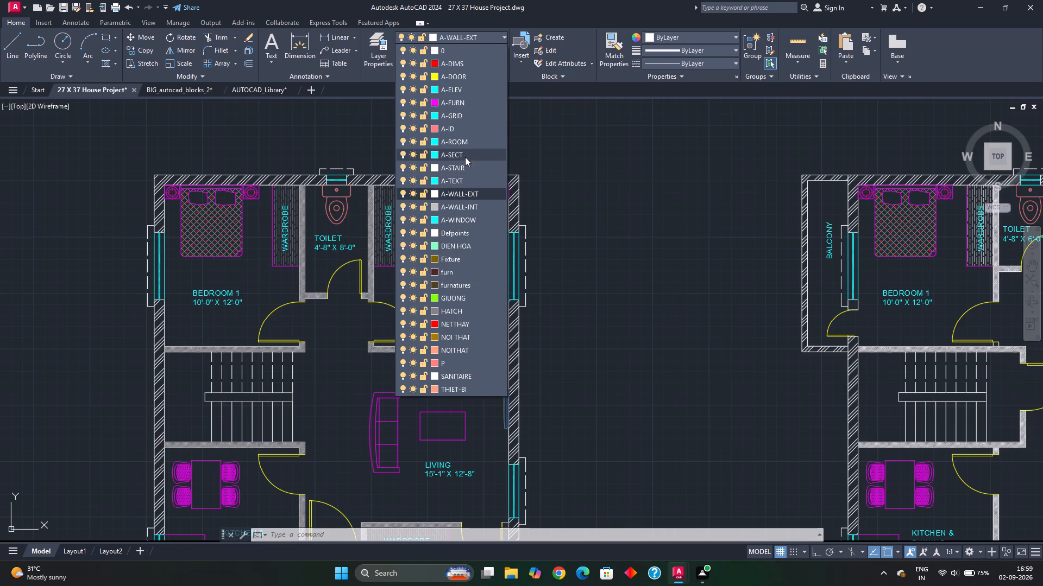
{"action": "left_click", "coordinate": [467, 156]}
Draw a vertical section line with Ortho on from the toilet window's outer midpoint down through the ground floor plan, past the lower entrance wall.
{"action": "scroll", "coordinate": [341, 187], "scroll_direction": "up", "scroll_amount": 2}
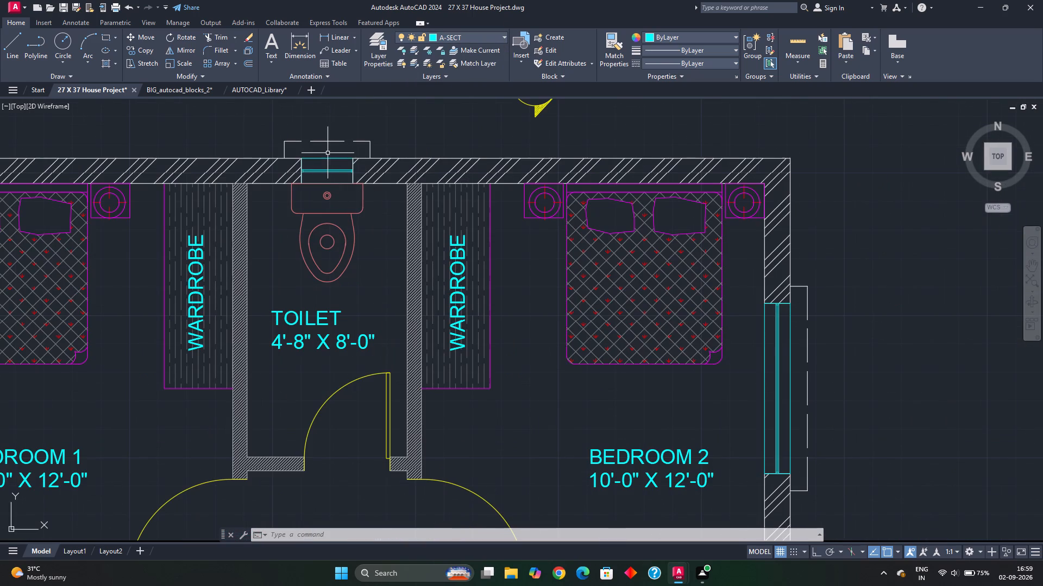
{"action": "key", "text": "l"}
{"action": "key", "text": "space"}
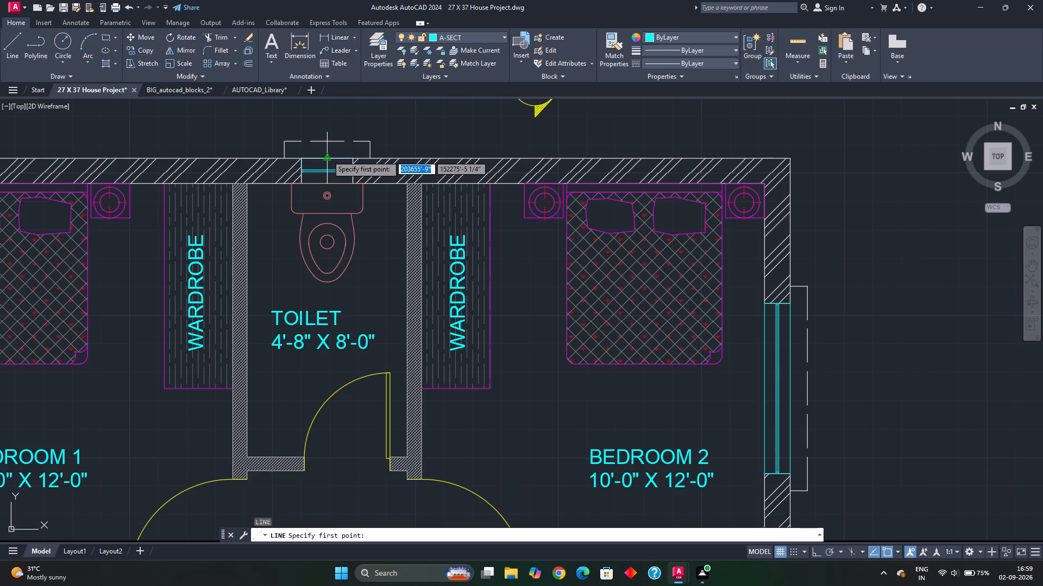
{"action": "left_click", "coordinate": [327, 155]}
{"action": "scroll", "coordinate": [328, 302], "scroll_direction": "down", "scroll_amount": 3}
{"action": "middle_click_drag", "start_coordinate": [328, 308], "coordinate": [347, 109]}
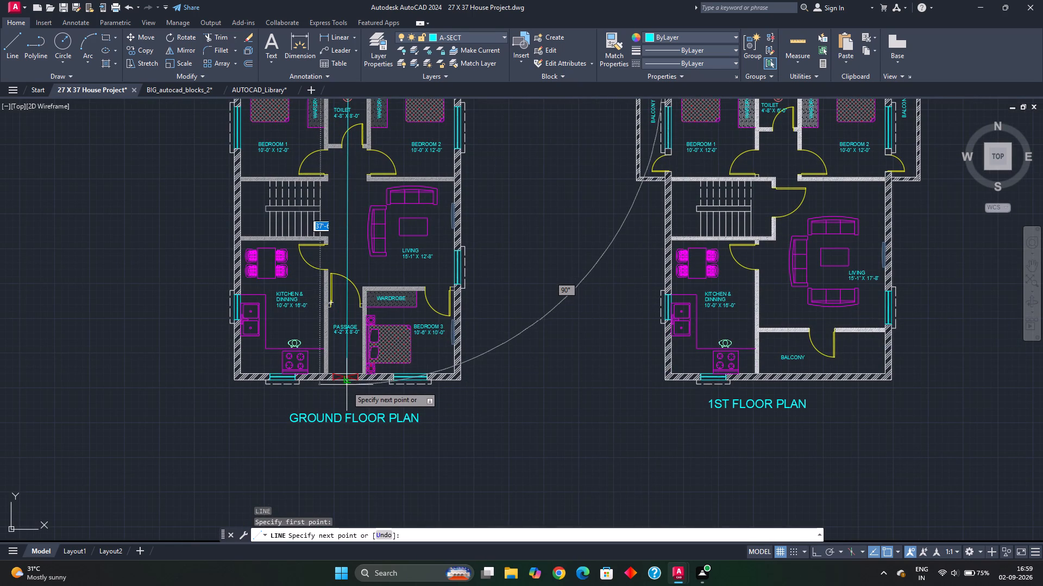
{"action": "key", "text": "F8"}
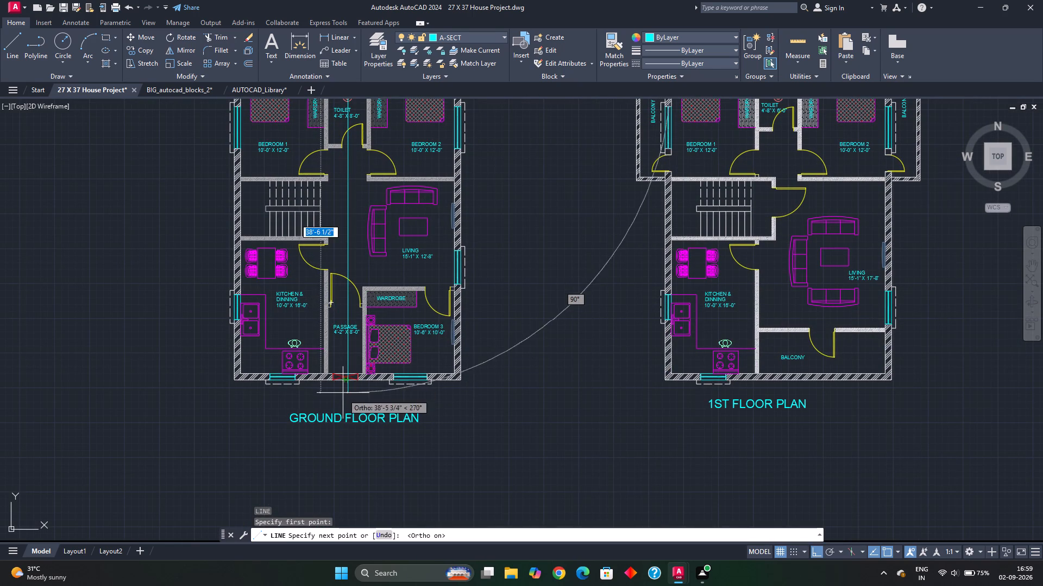
{"action": "middle_click_drag", "start_coordinate": [340, 407], "coordinate": [340, 323]}
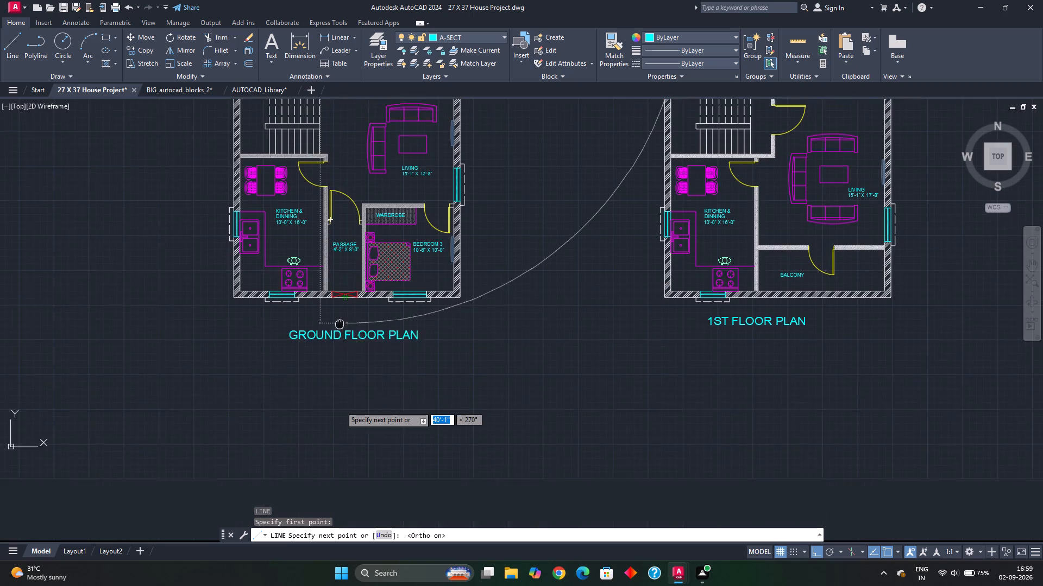
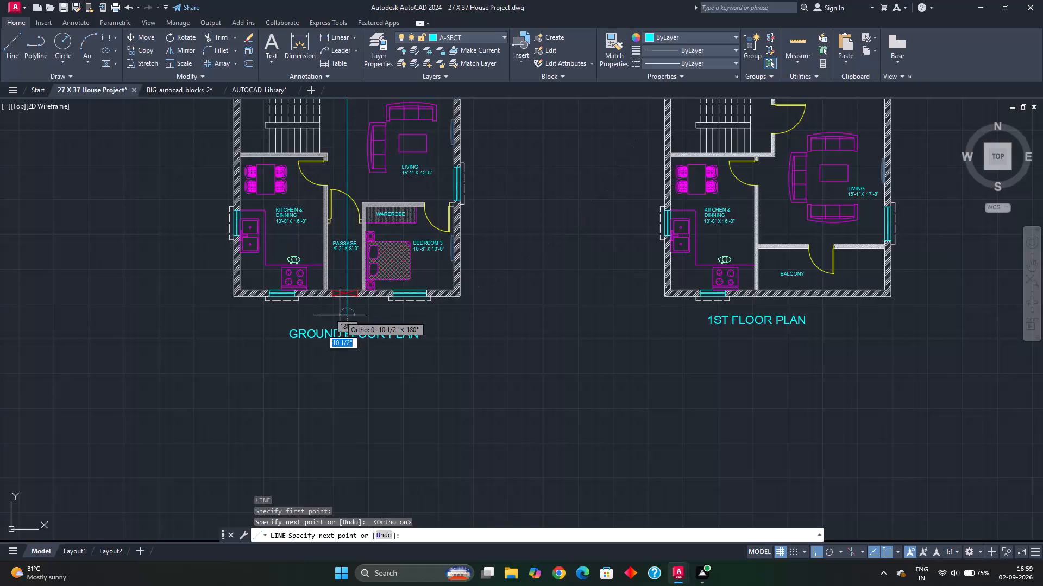
Stretch the section line's upper end straight up past the ground floor plan's top wall, above the toilet window.
{"action": "key", "text": "Escape"}
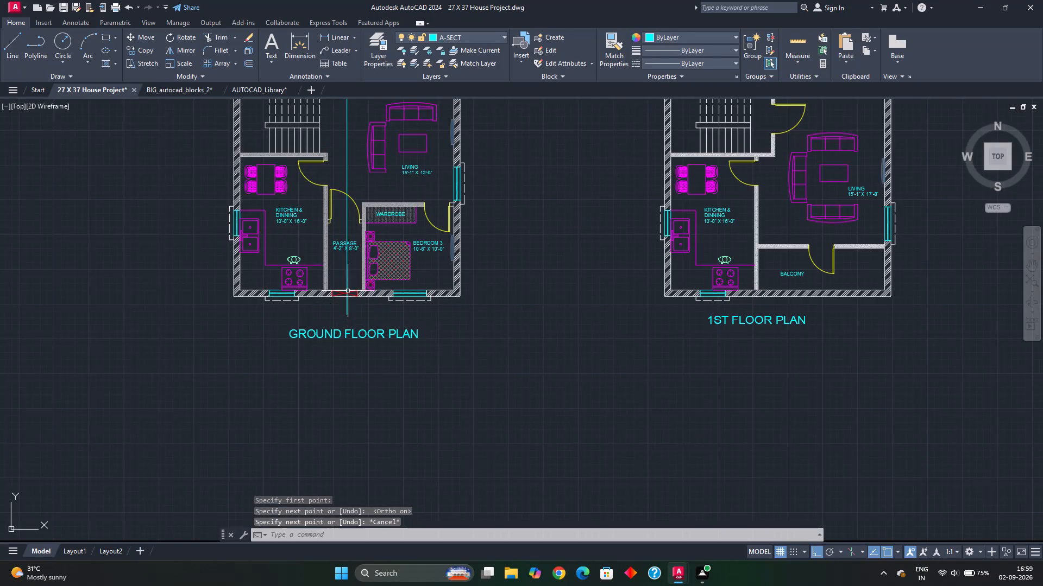
{"action": "key", "text": "Escape"}
{"action": "middle_click_drag", "start_coordinate": [340, 169], "coordinate": [357, 377]}
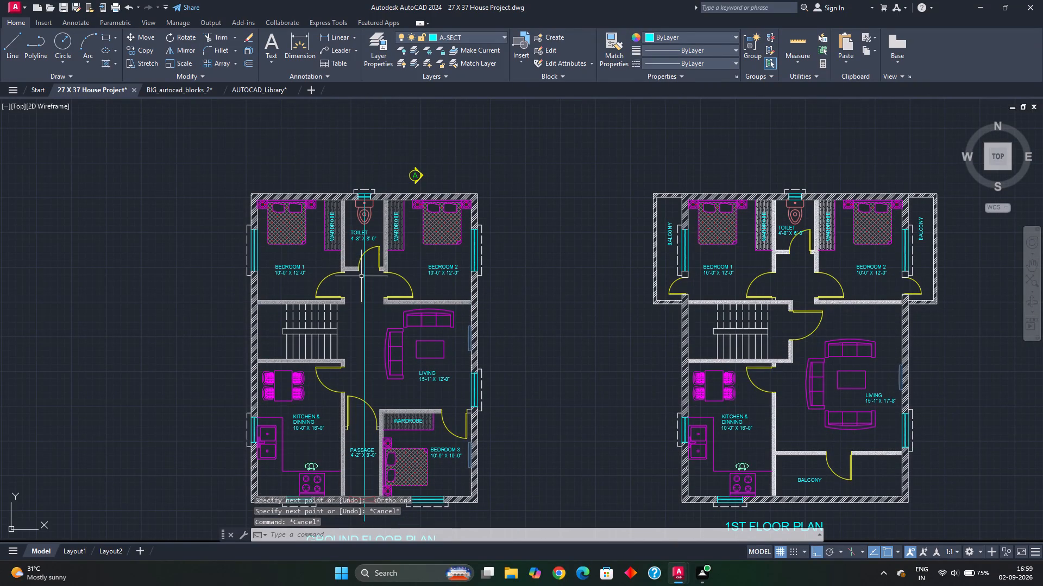
{"action": "left_click", "coordinate": [366, 286]}
{"action": "scroll", "coordinate": [372, 201], "scroll_direction": "up", "scroll_amount": 3}
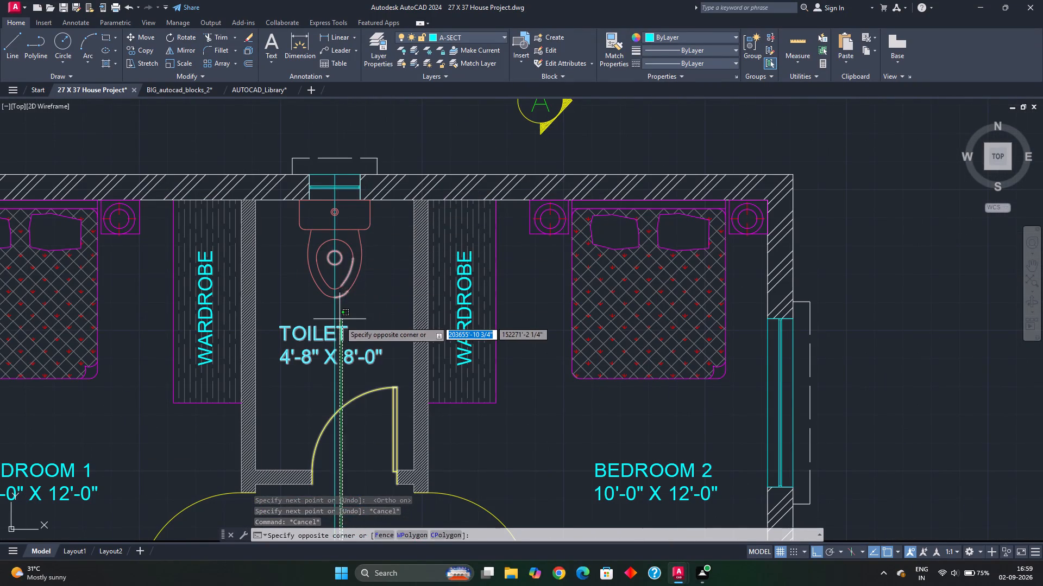
{"action": "key", "text": "Escape"}
{"action": "left_click", "coordinate": [333, 321]}
{"action": "scroll", "coordinate": [345, 165], "scroll_direction": "up", "scroll_amount": 1}
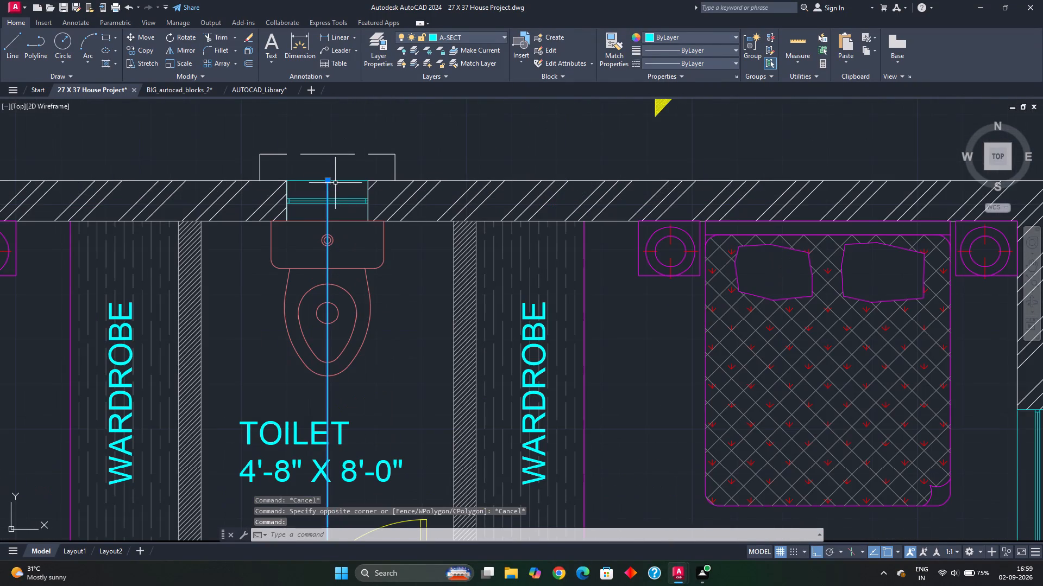
{"action": "left_click_drag", "start_coordinate": [329, 182], "coordinate": [334, 96]}
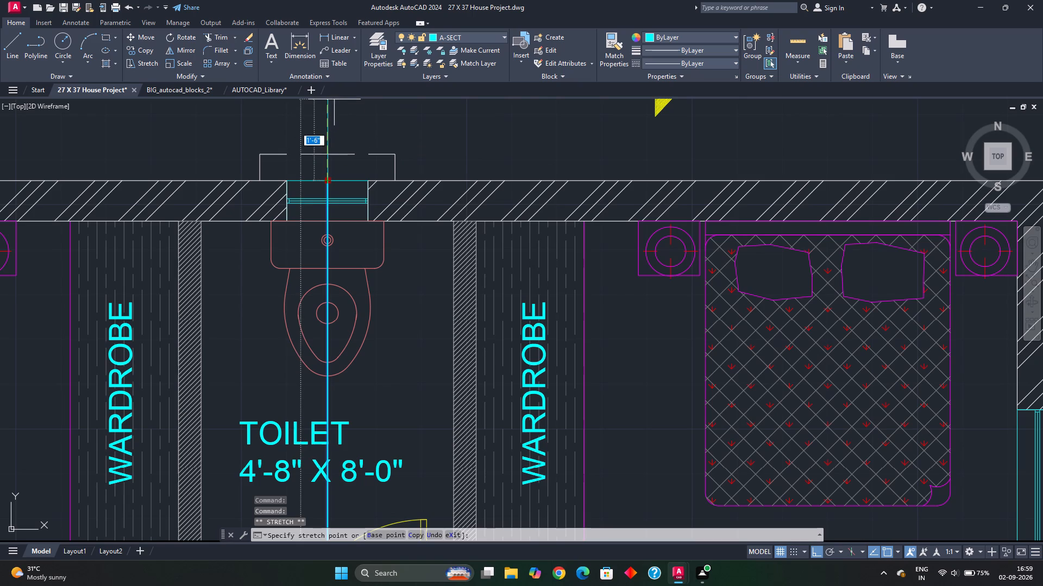
{"action": "scroll", "coordinate": [341, 138], "scroll_direction": "down", "scroll_amount": 1}
{"action": "middle_click_drag", "start_coordinate": [341, 139], "coordinate": [338, 296]}
{"action": "left_click", "coordinate": [332, 254]}
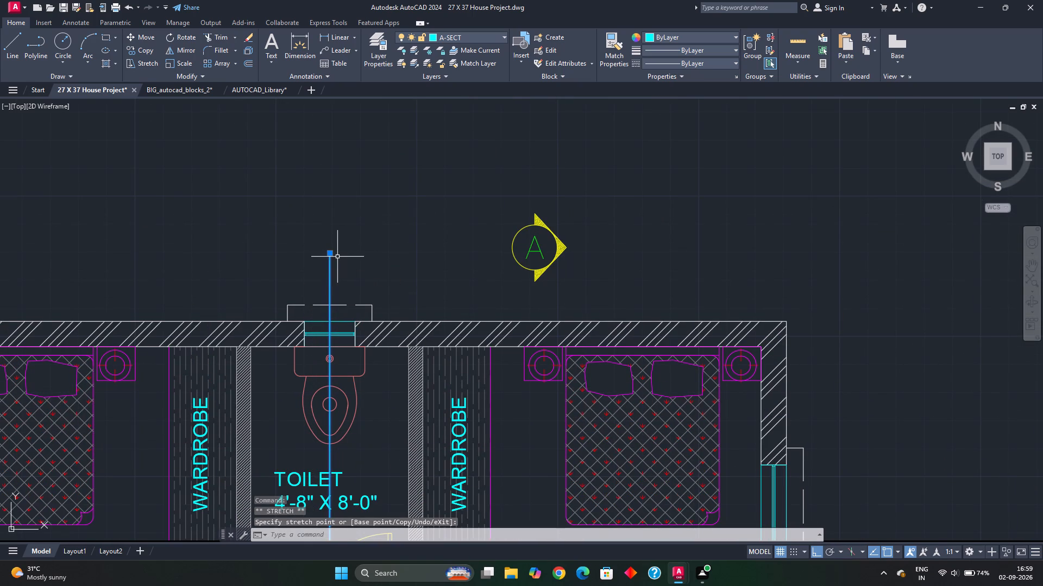
{"action": "key", "text": "Escape"}
Draw a 2' horizontal line from the section line's upper end toward the section marker.
{"action": "key", "text": "l"}
{"action": "key", "text": "Return"}
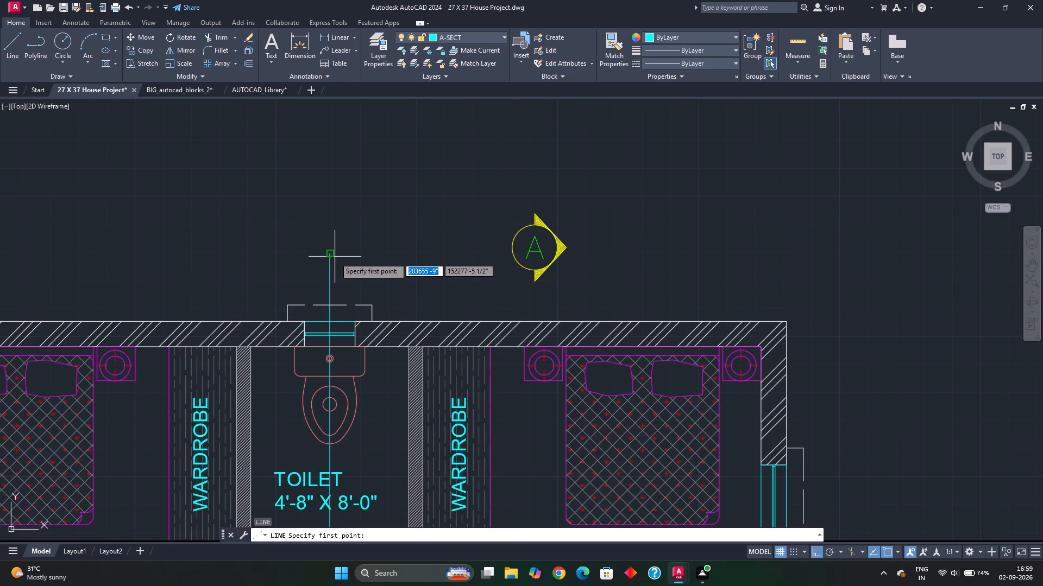
{"action": "left_click", "coordinate": [329, 255]}
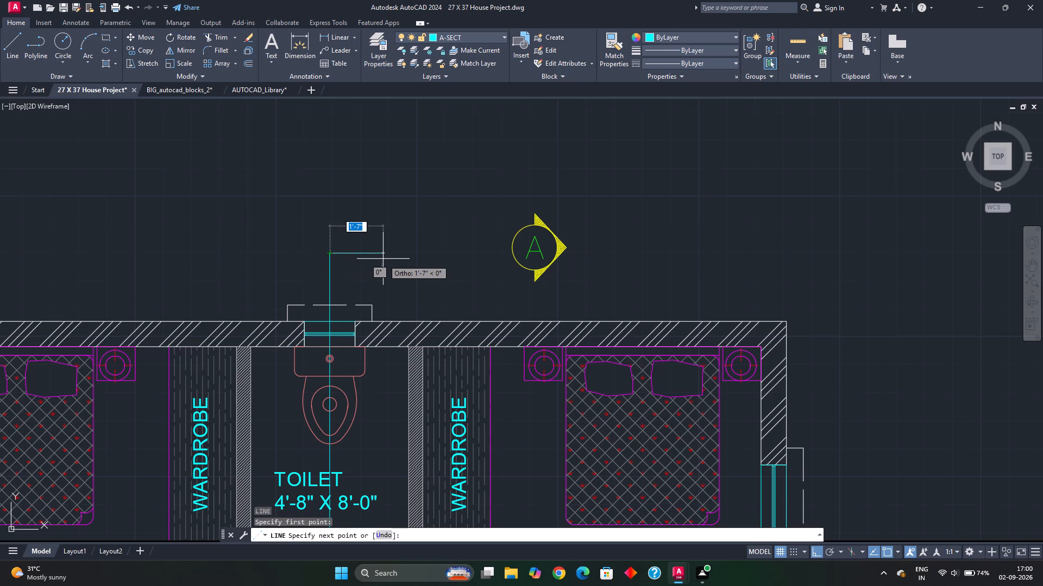
{"action": "key", "text": "2"}
{"action": "key", "text": "apostrophe"}
{"action": "key", "text": "Return"}
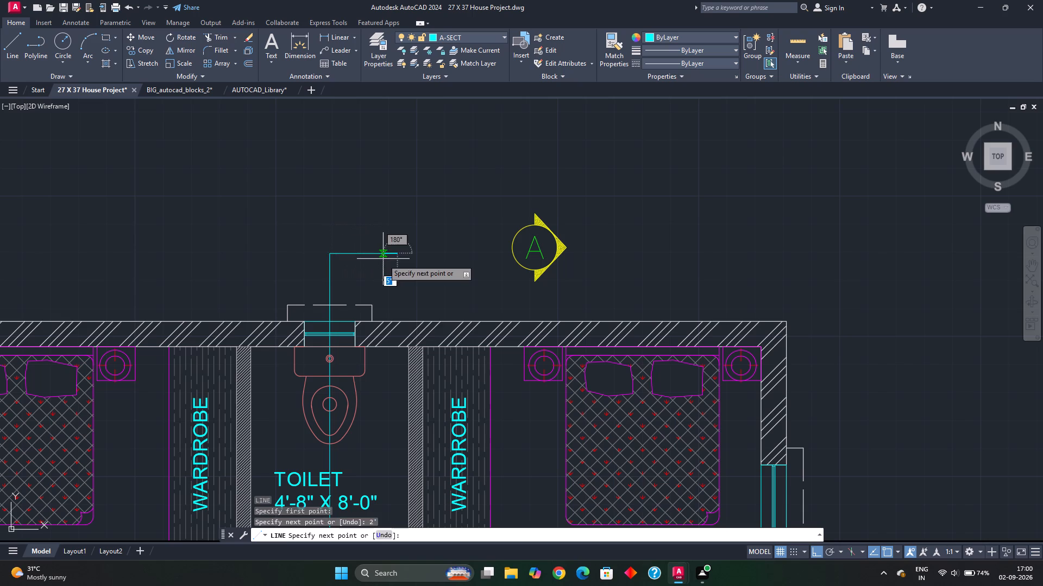
{"action": "key", "text": "Escape"}
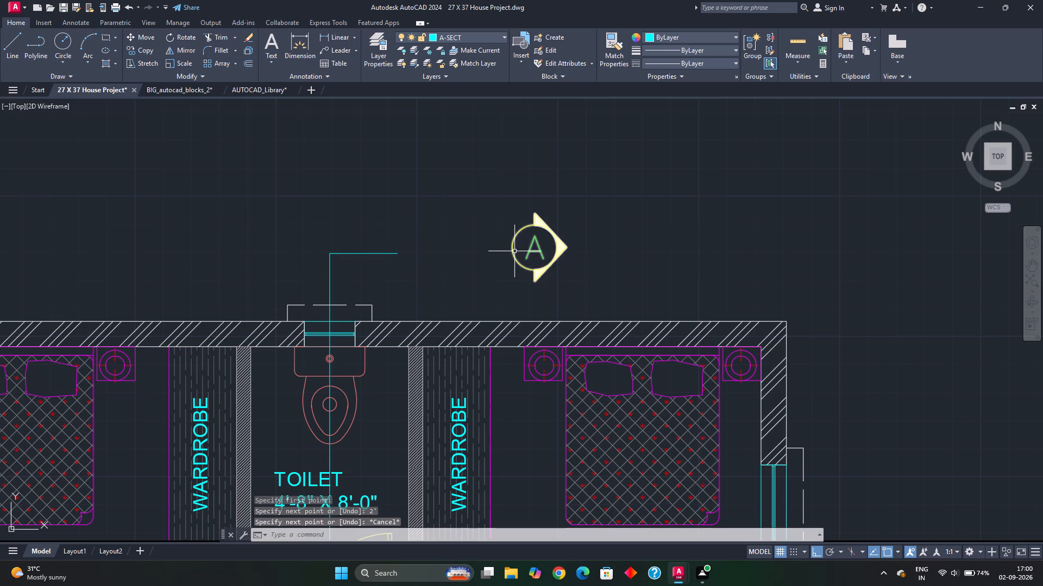
With Ortho off, move section marker A so its circle's edge nearest the line meets the free end of the 2' line.
{"action": "left_click", "coordinate": [513, 246]}
{"action": "key", "text": "m"}
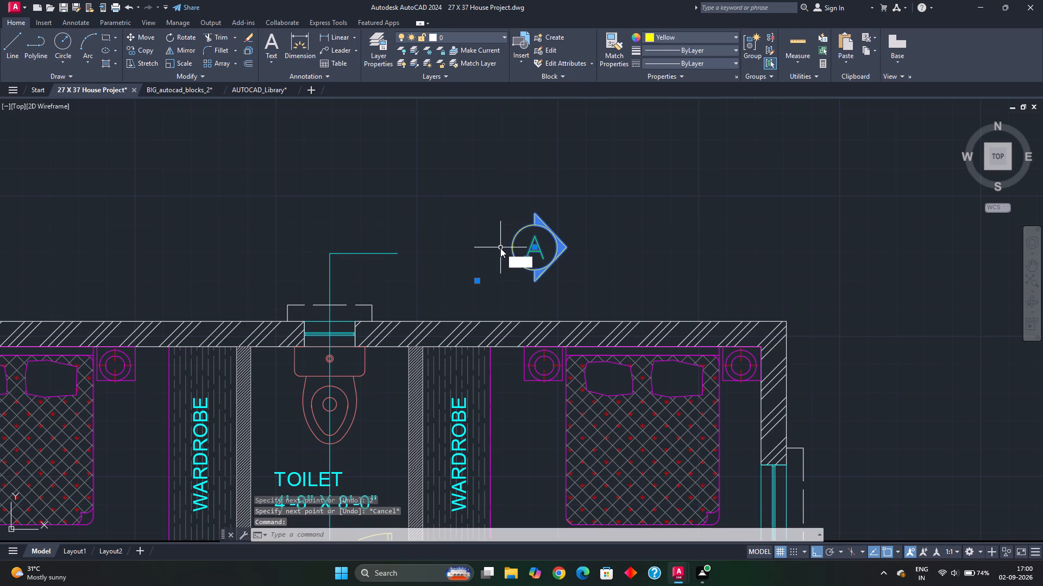
{"action": "key", "text": "Return"}
{"action": "left_click", "coordinate": [511, 248]}
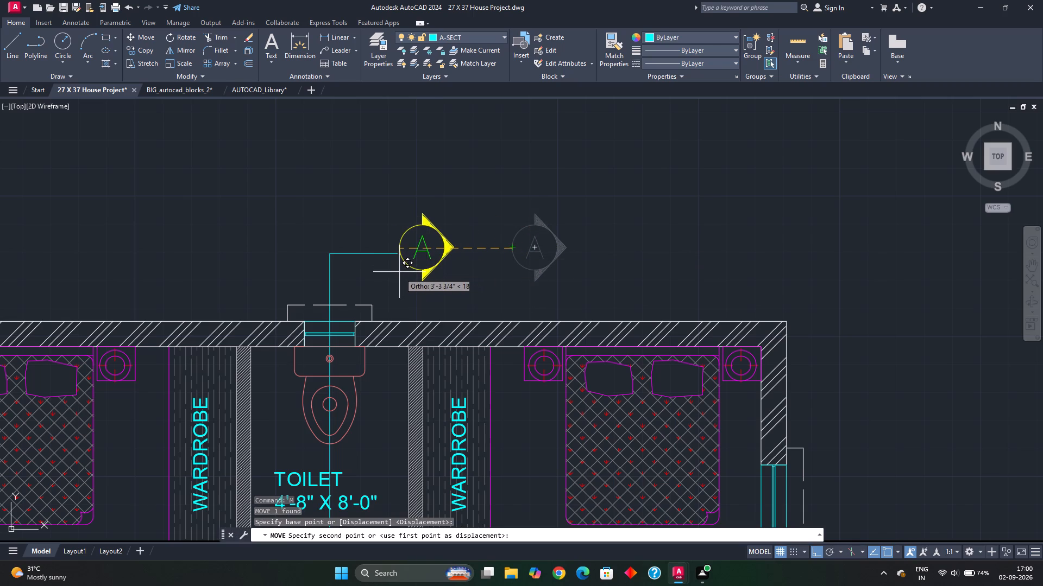
{"action": "key", "text": "F8"}
{"action": "scroll", "coordinate": [409, 266], "scroll_direction": "up", "scroll_amount": 1}
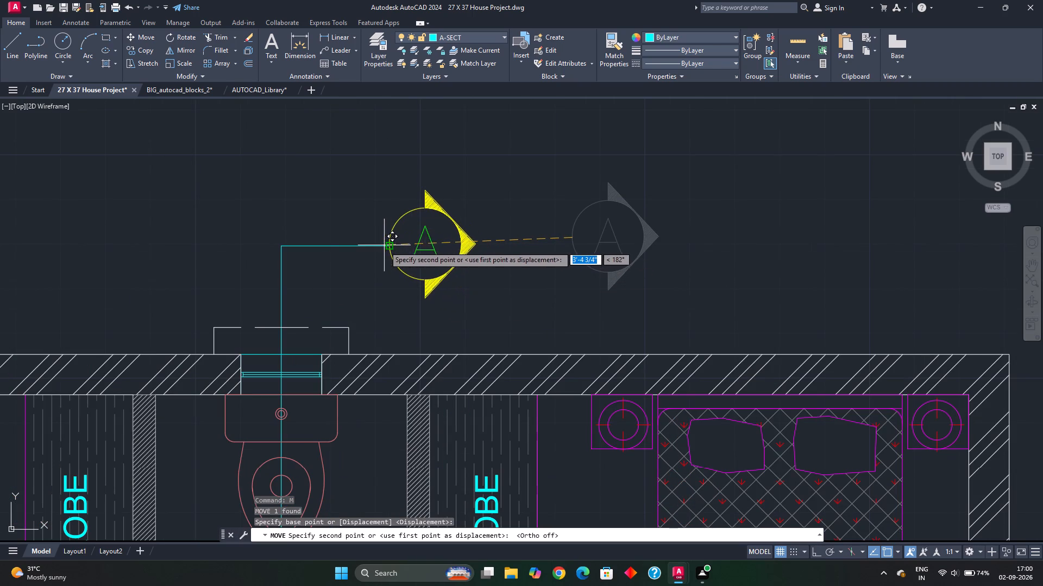
{"action": "left_click", "coordinate": [392, 249]}
{"action": "scroll", "coordinate": [435, 295], "scroll_direction": "down", "scroll_amount": 2}
{"action": "middle_click_drag", "start_coordinate": [429, 298], "coordinate": [429, 277]}
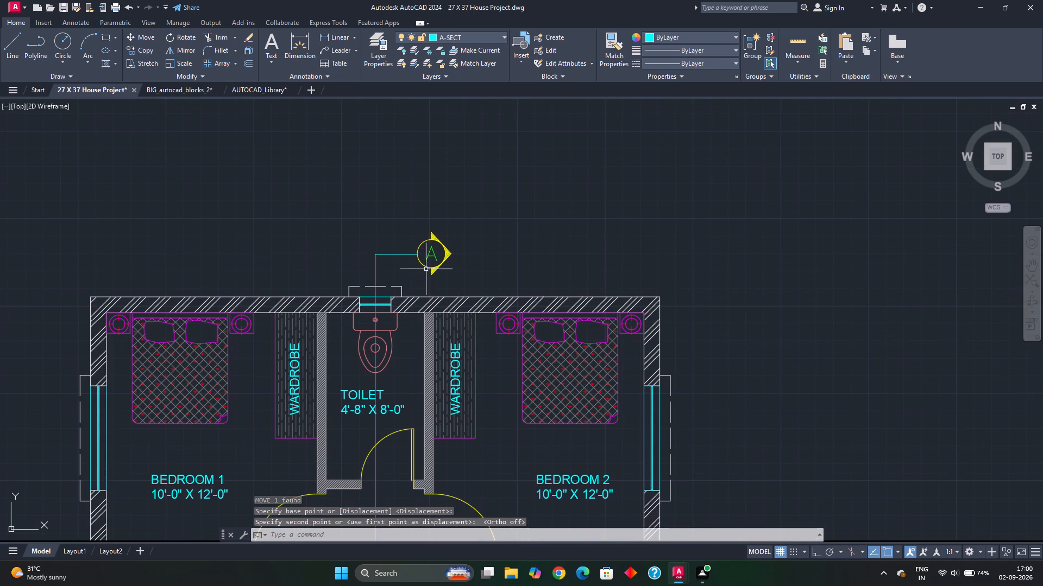
Assign section marker A to the A-SECT layer.
{"action": "left_click", "coordinate": [453, 282]}
{"action": "left_click", "coordinate": [420, 221]}
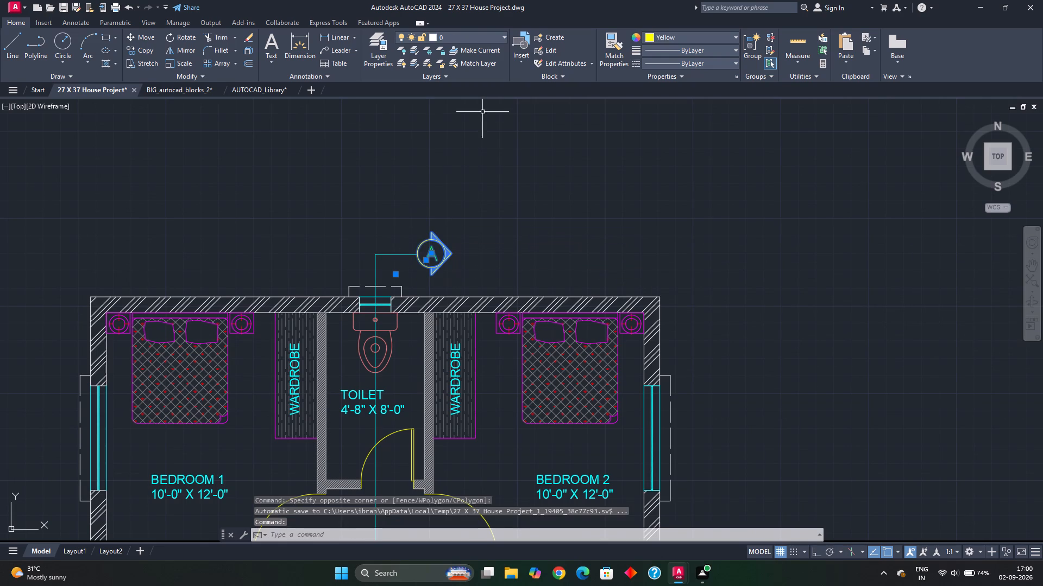
{"action": "left_click", "coordinate": [487, 33]}
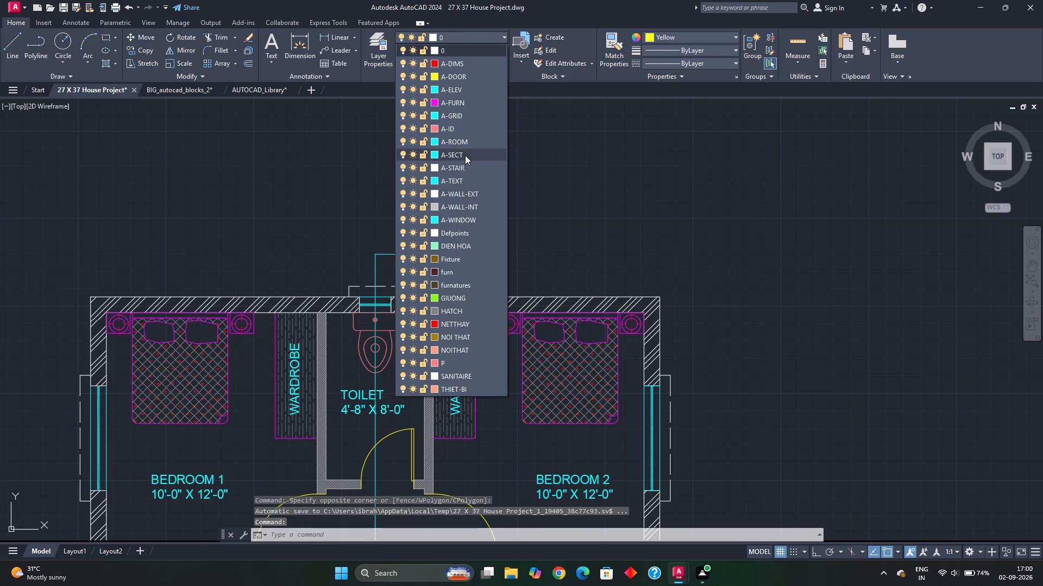
{"action": "left_click", "coordinate": [465, 155]}
{"action": "key", "text": "Escape"}
Examine the attribute tag and value of the section marker block.
{"action": "scroll", "coordinate": [431, 260], "scroll_direction": "up", "scroll_amount": 2}
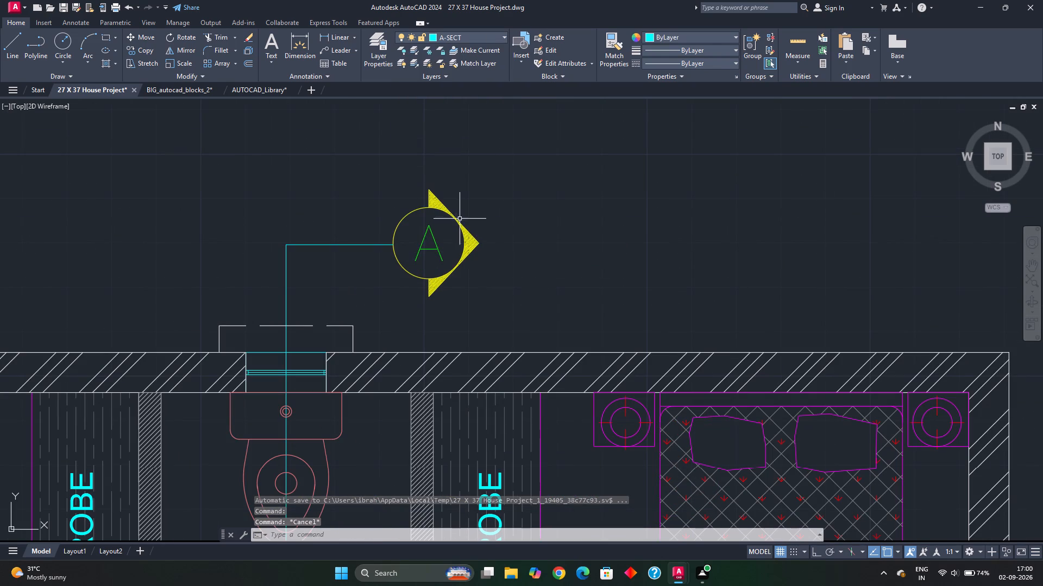
{"action": "double_click", "coordinate": [447, 211]}
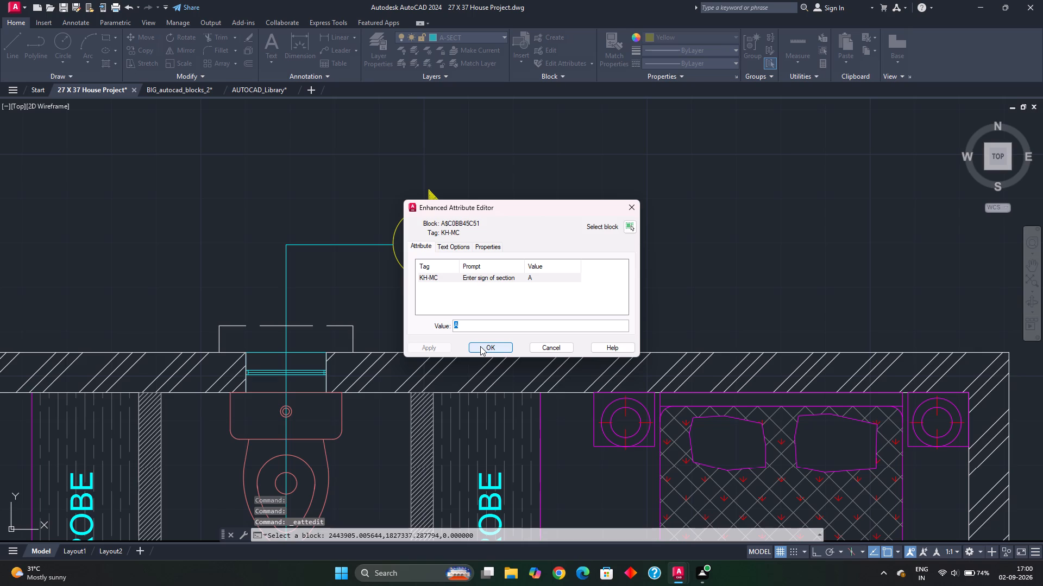
{"action": "key", "text": "Escape"}
{"action": "left_click", "coordinate": [344, 152]}
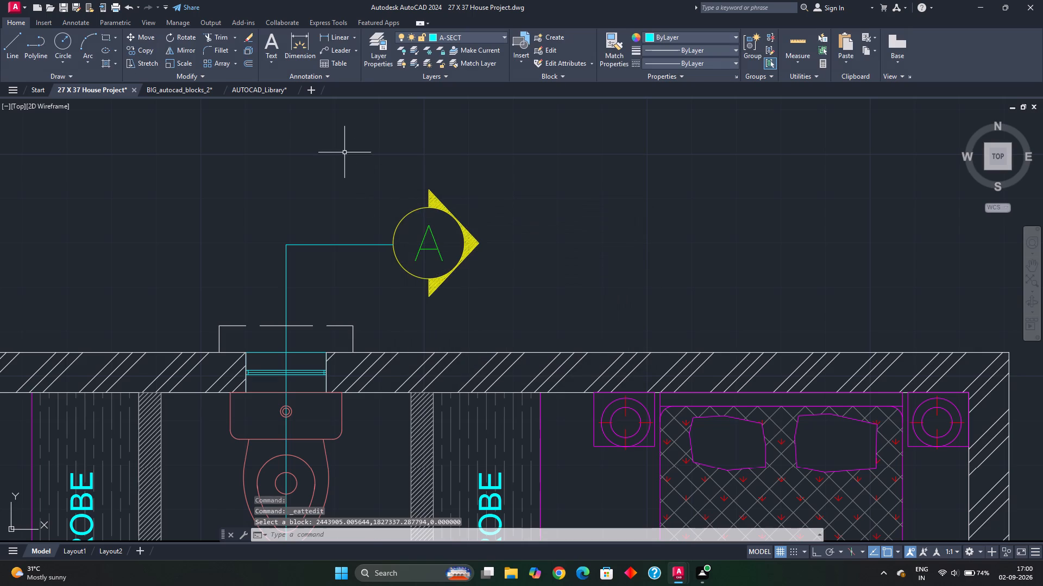
{"action": "key", "text": "Escape"}
{"action": "double_click", "coordinate": [470, 243]}
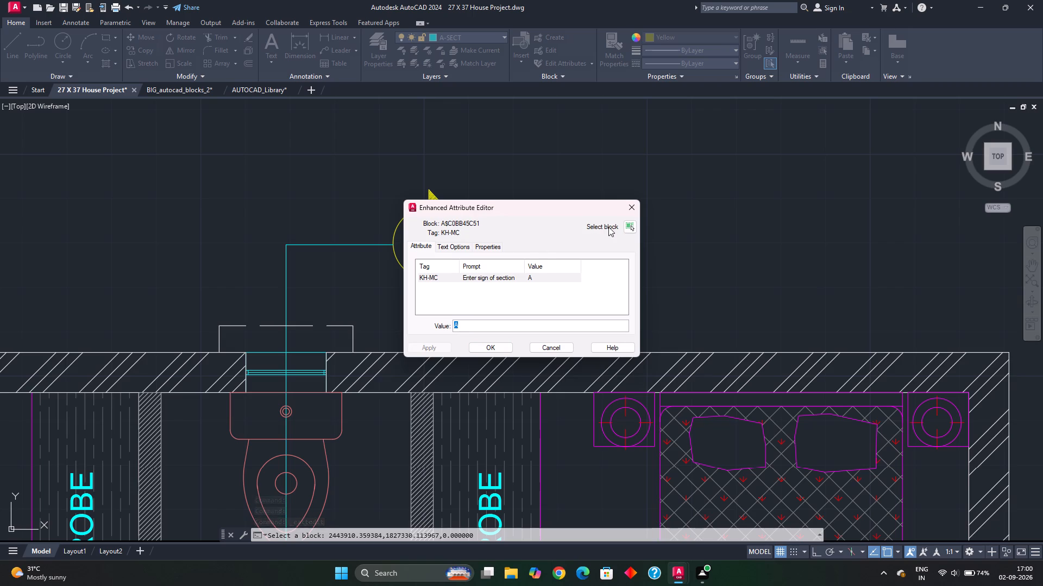
{"action": "left_click", "coordinate": [627, 228]}
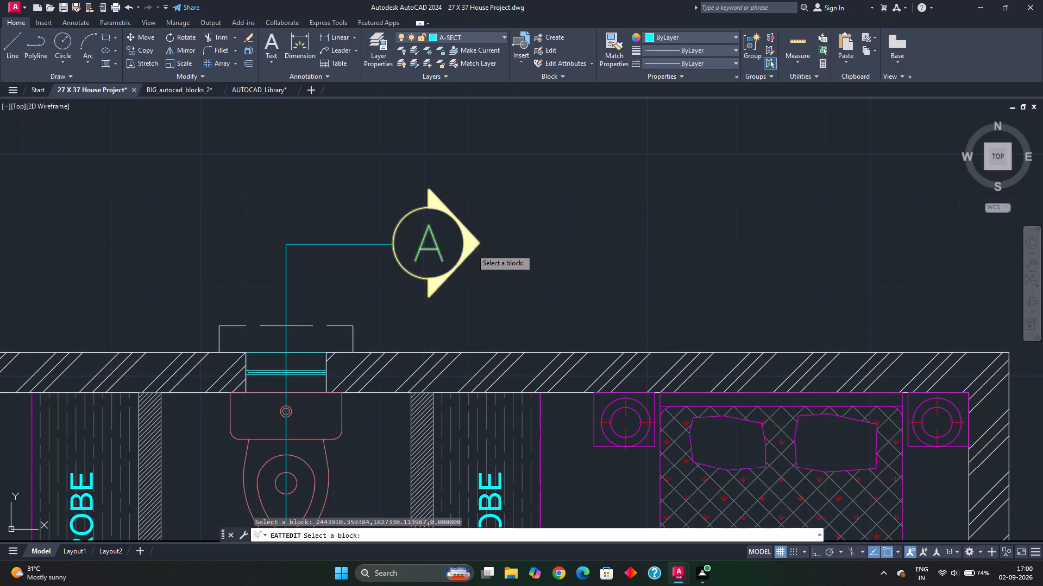
{"action": "left_click", "coordinate": [472, 249]}
{"action": "left_click", "coordinate": [490, 345]}
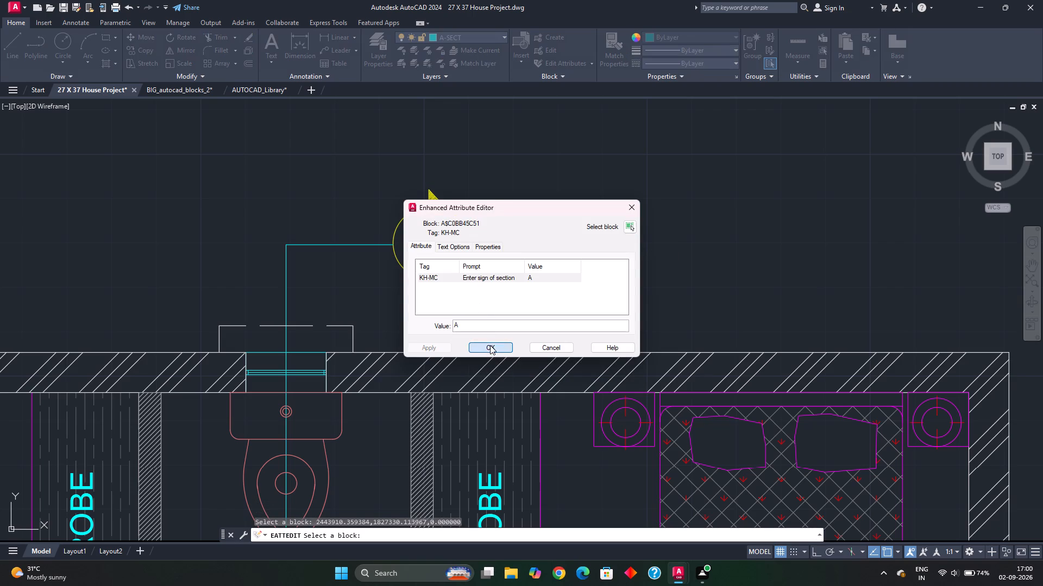
{"action": "double_click", "coordinate": [432, 281]}
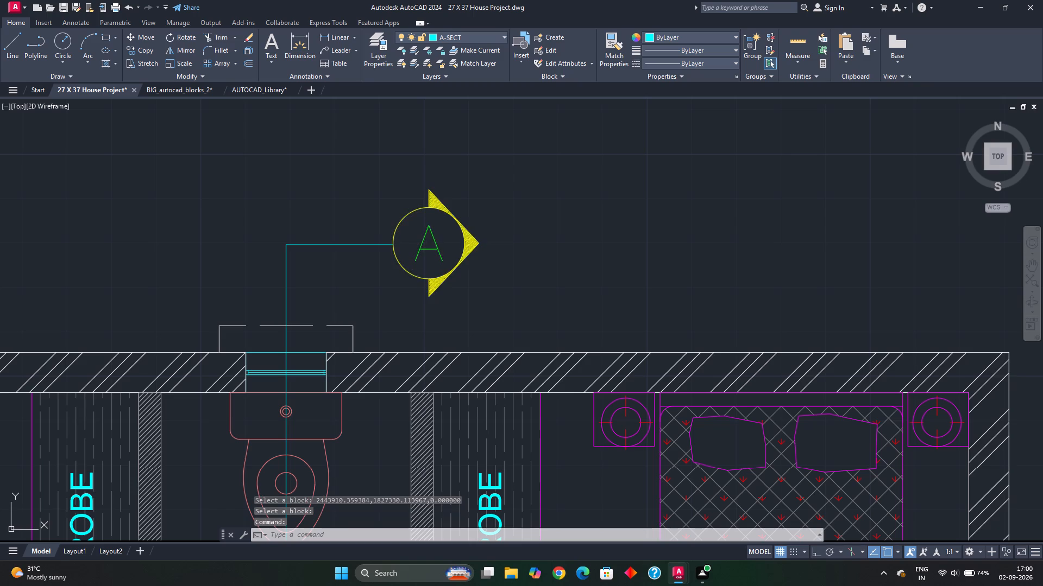
{"action": "key", "text": "Escape"}
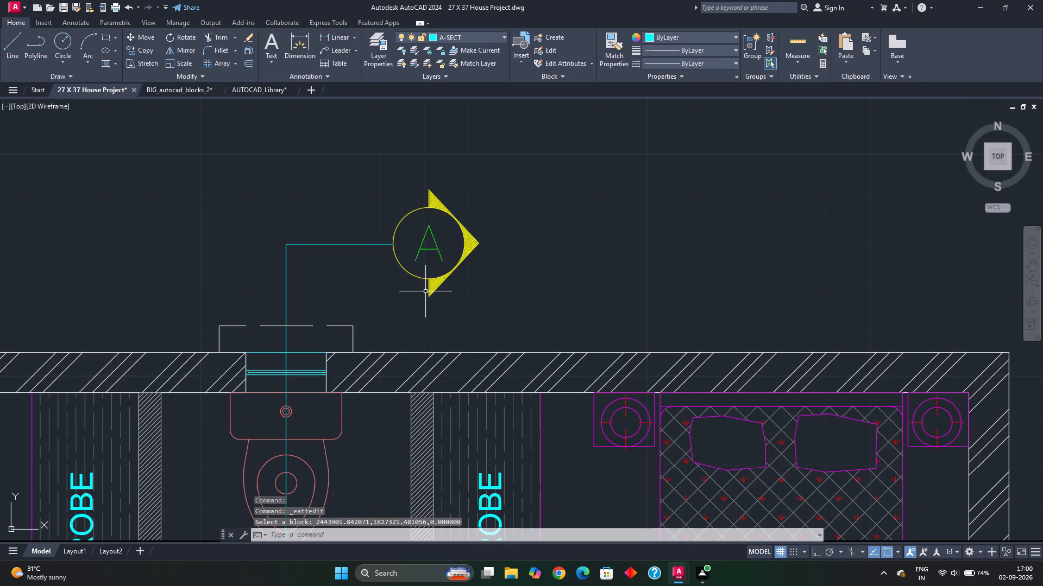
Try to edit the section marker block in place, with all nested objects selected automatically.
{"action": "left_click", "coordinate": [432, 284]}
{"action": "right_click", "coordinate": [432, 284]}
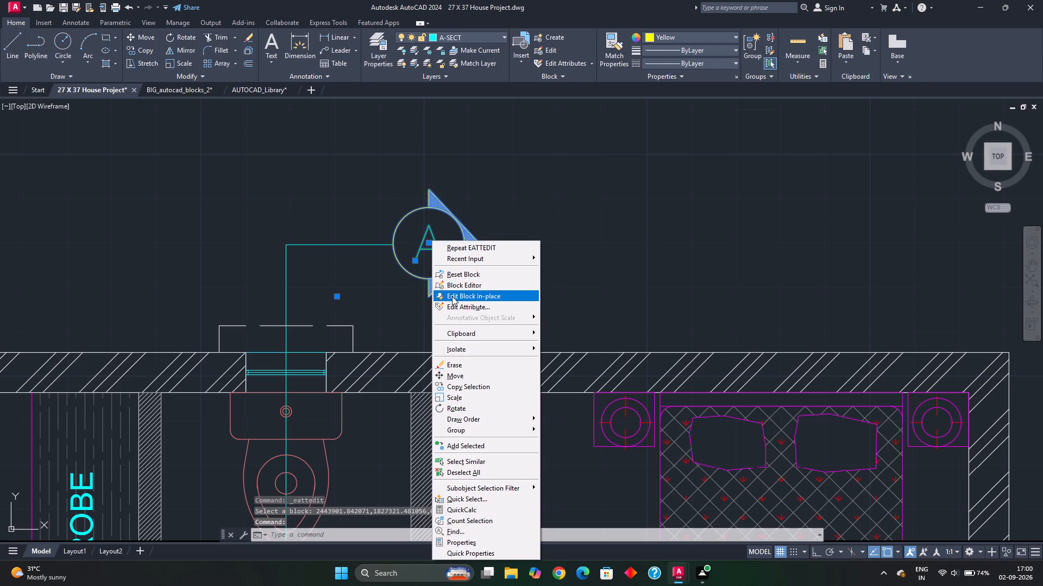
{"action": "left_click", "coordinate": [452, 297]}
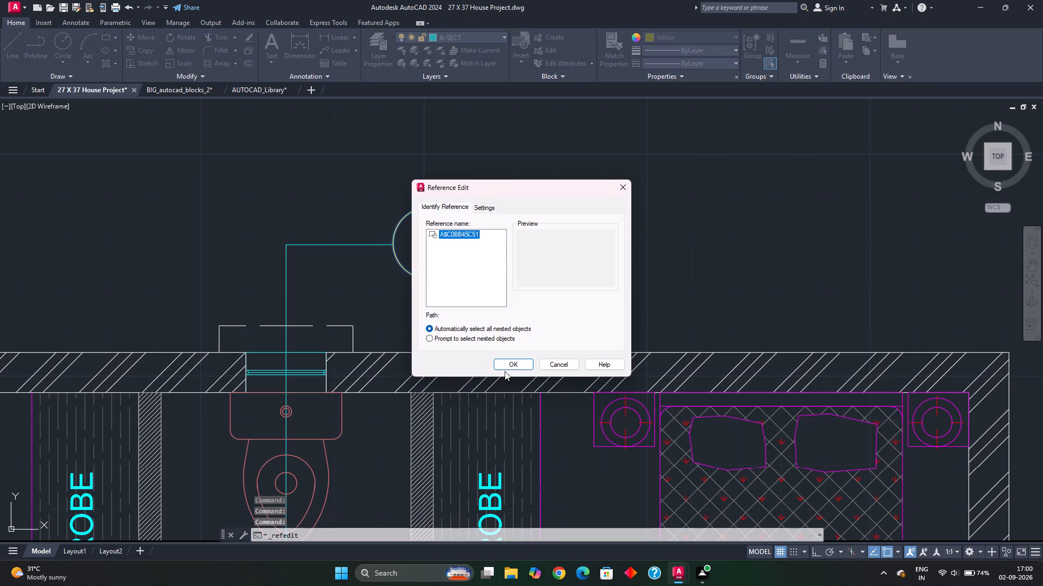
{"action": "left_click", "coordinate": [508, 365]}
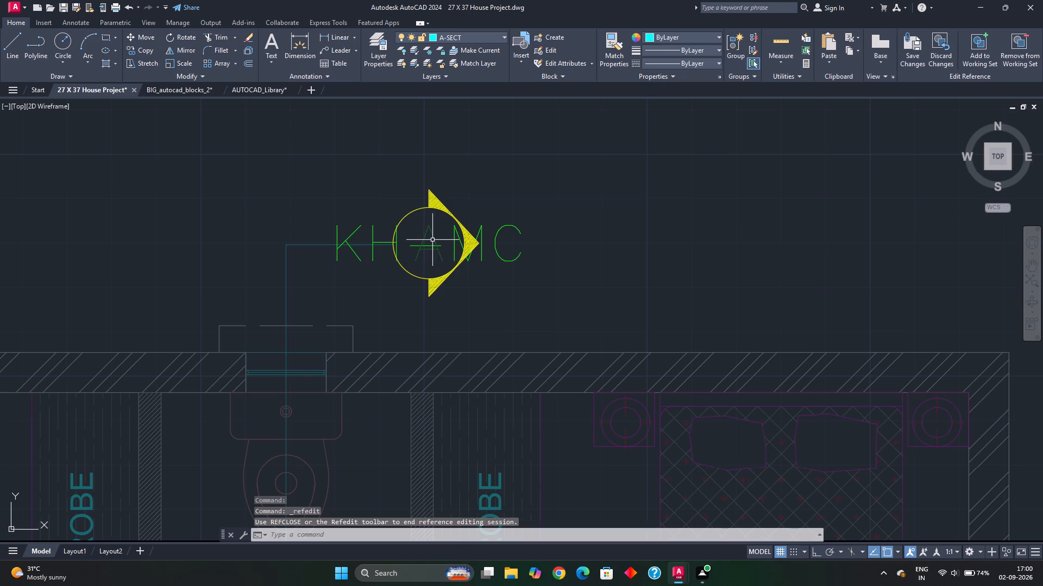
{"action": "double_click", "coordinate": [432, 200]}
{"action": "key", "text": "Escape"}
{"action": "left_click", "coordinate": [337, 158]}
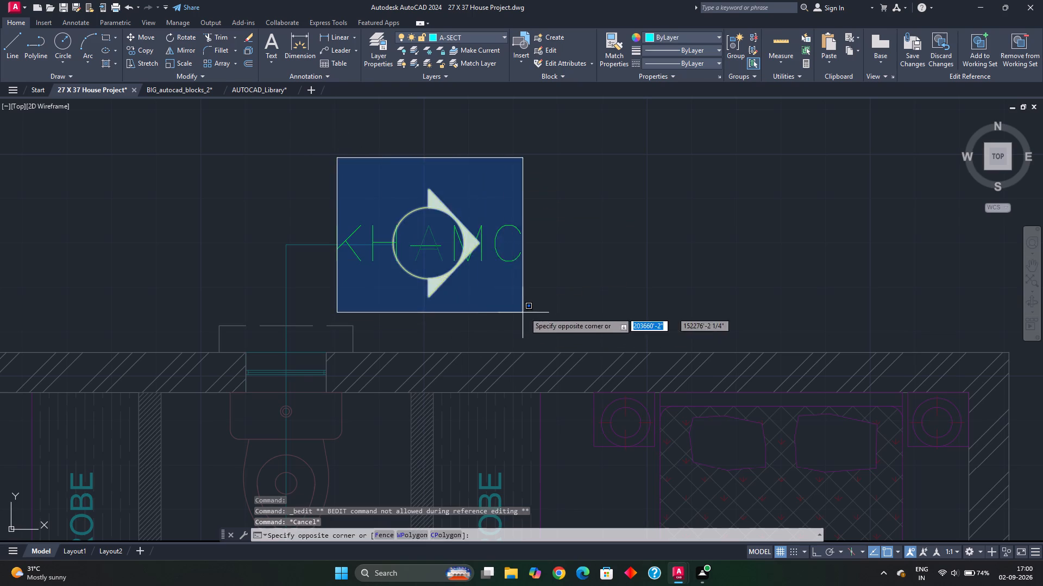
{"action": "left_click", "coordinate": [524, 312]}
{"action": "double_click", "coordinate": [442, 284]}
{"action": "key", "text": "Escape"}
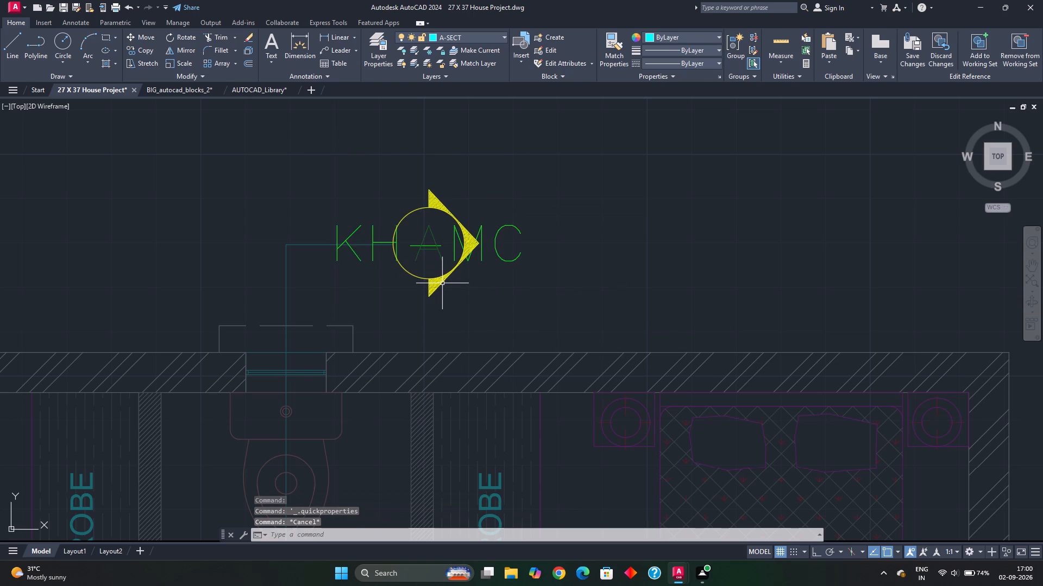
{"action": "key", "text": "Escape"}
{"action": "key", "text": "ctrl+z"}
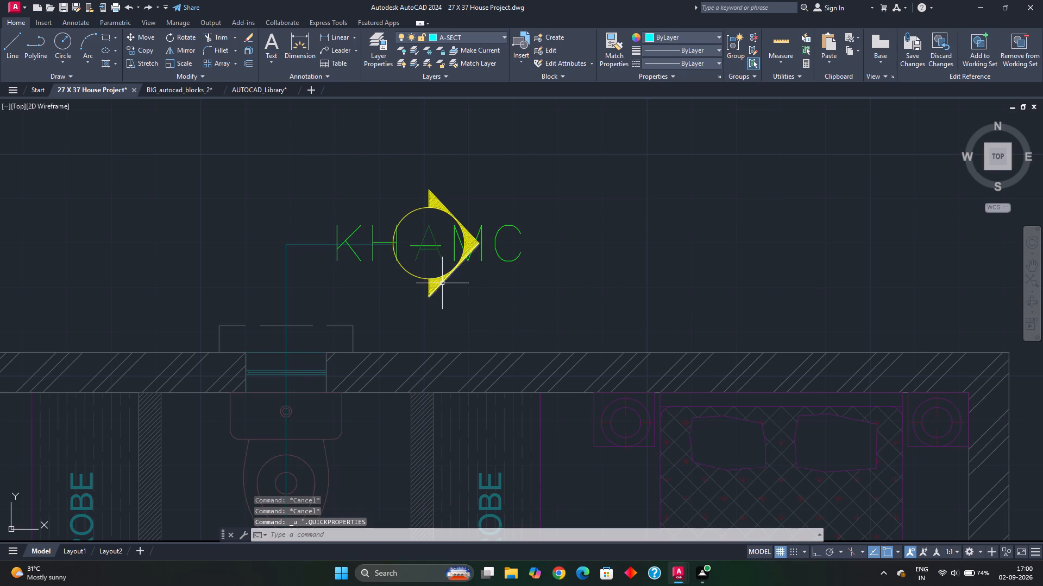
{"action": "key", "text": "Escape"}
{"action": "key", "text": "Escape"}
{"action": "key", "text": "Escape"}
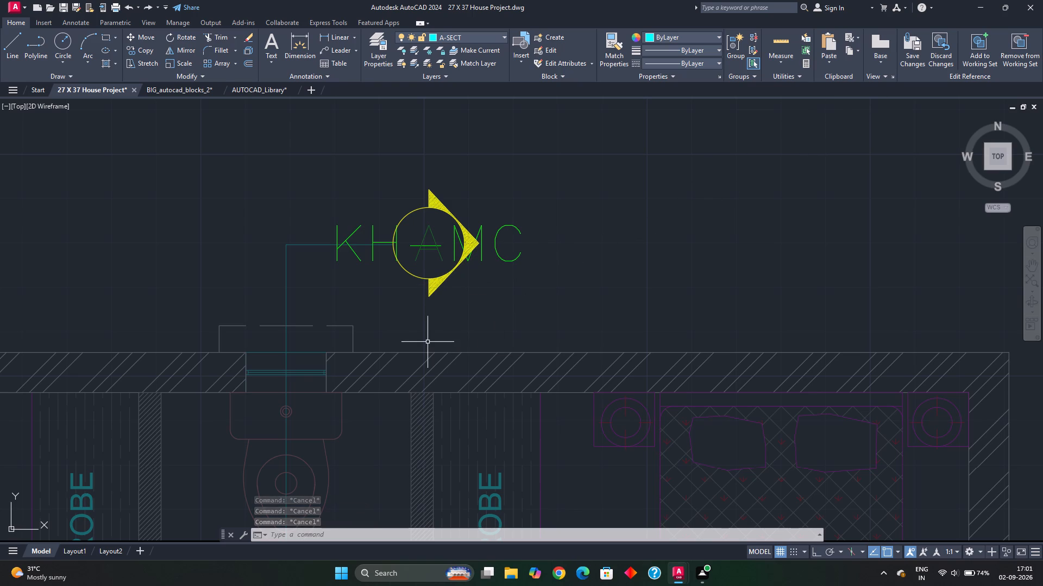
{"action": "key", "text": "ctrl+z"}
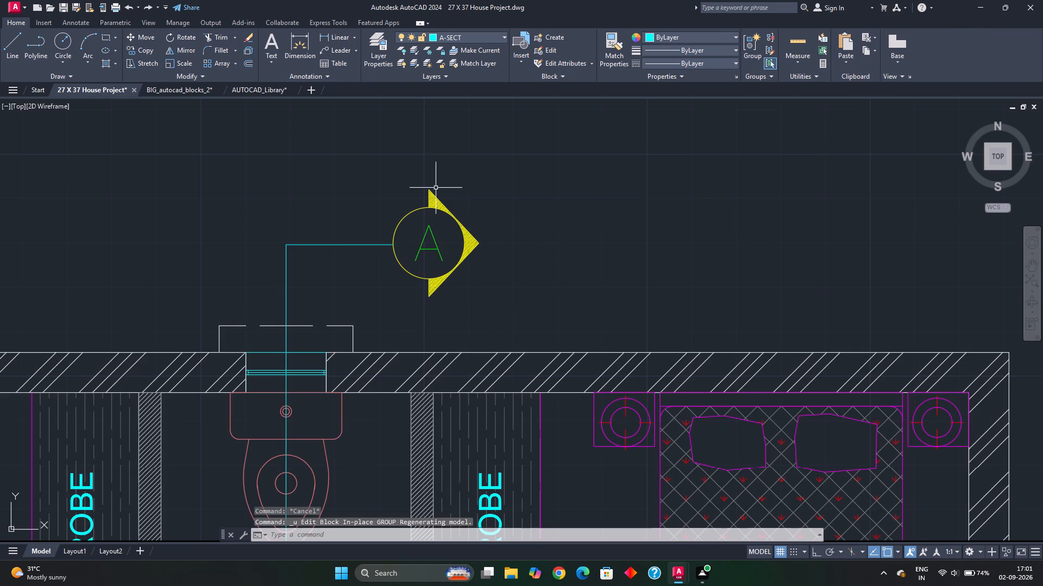
Open the section marker A block in the Block Editor and assign all its objects to the A-SECT layer.
{"action": "left_click", "coordinate": [359, 162]}
{"action": "left_click", "coordinate": [490, 323]}
{"action": "right_click", "coordinate": [436, 284]}
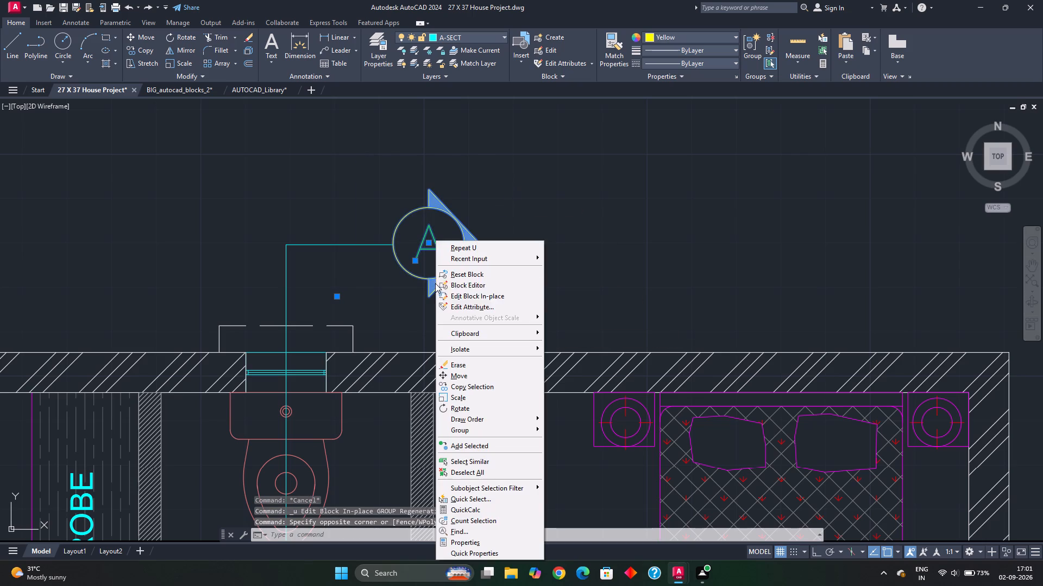
{"action": "left_click", "coordinate": [469, 288]}
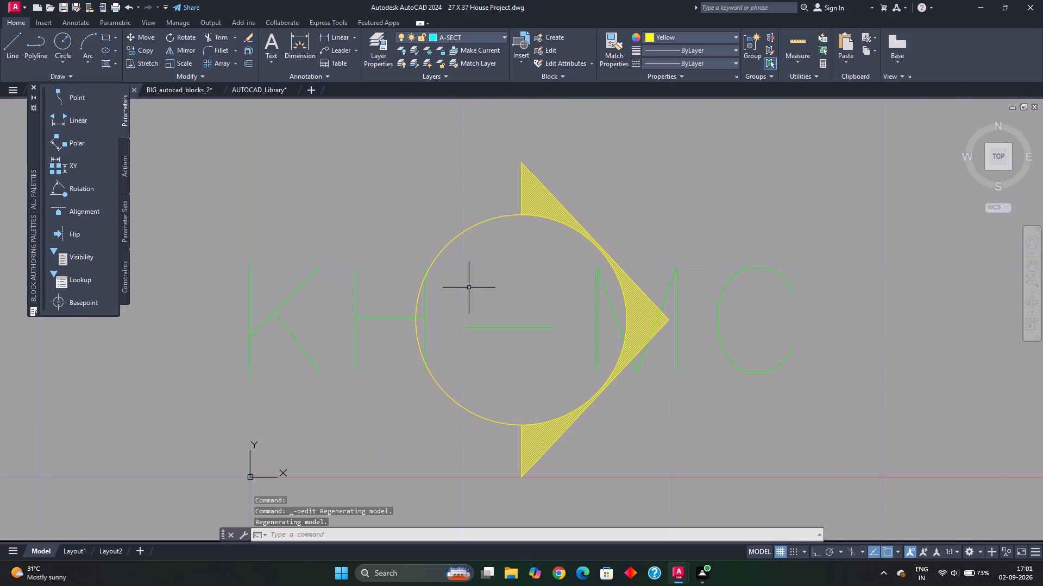
{"action": "scroll", "coordinate": [472, 265], "scroll_direction": "down", "scroll_amount": 2}
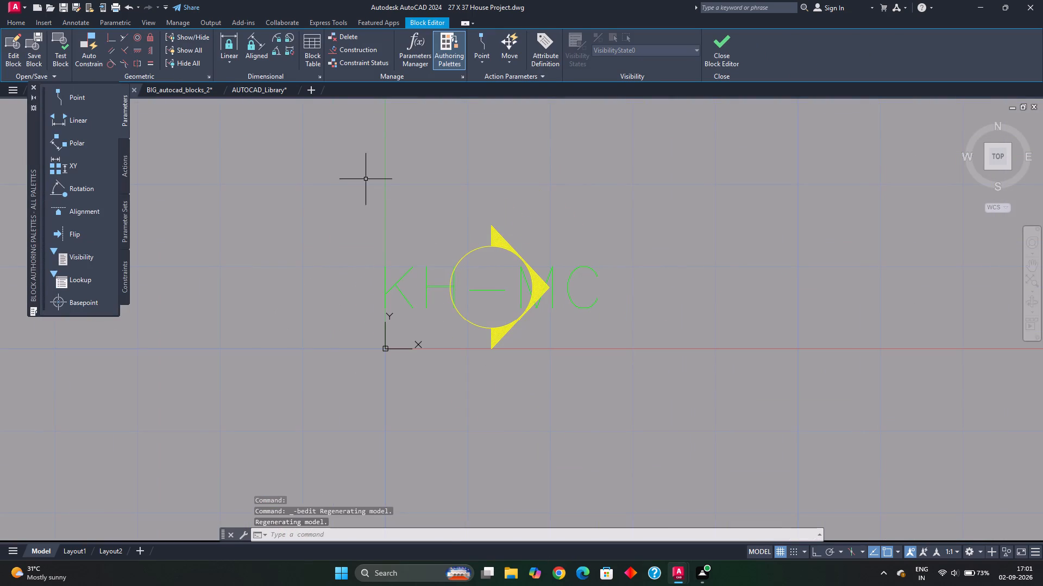
{"action": "left_click", "coordinate": [372, 172]}
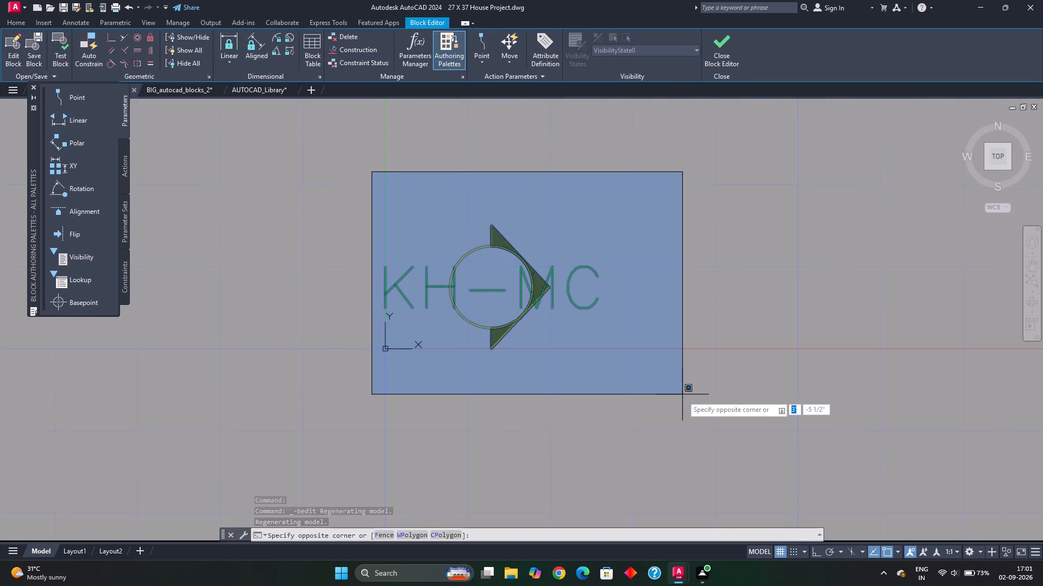
{"action": "left_click", "coordinate": [682, 396]}
{"action": "left_click", "coordinate": [22, 20]}
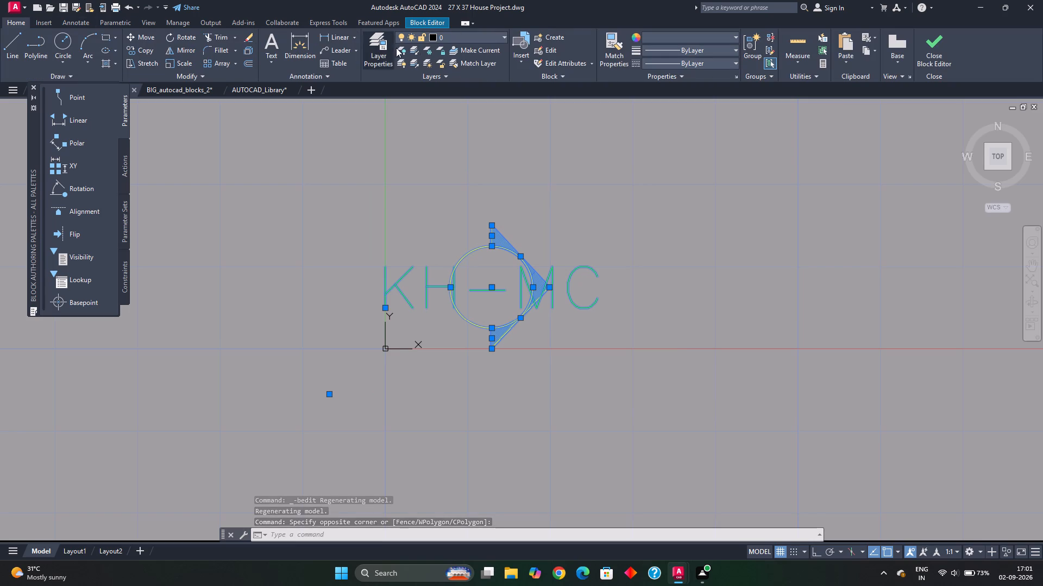
{"action": "left_click", "coordinate": [489, 41]}
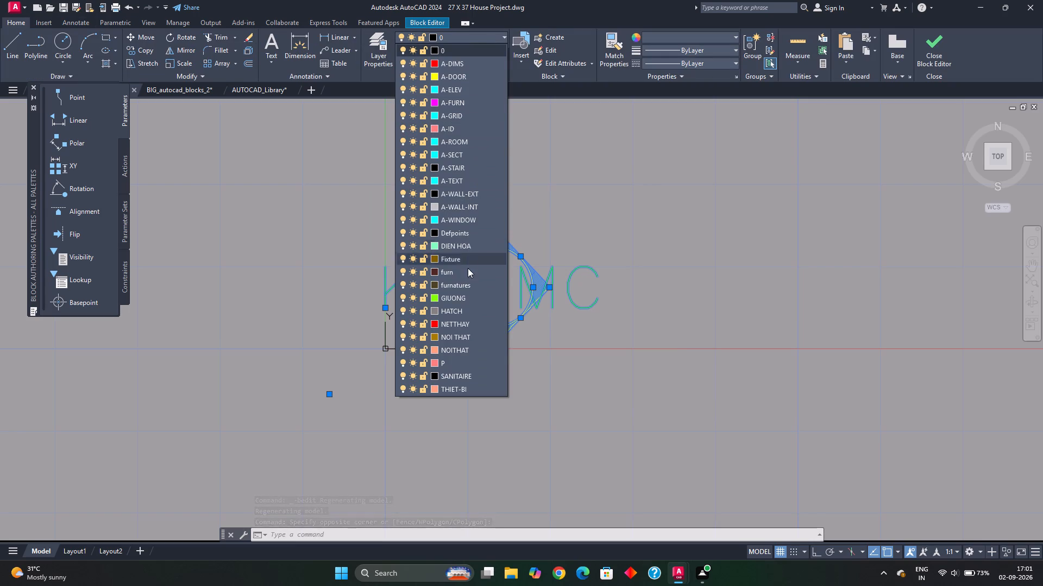
{"action": "left_click", "coordinate": [465, 157]}
{"action": "key", "text": "Escape"}
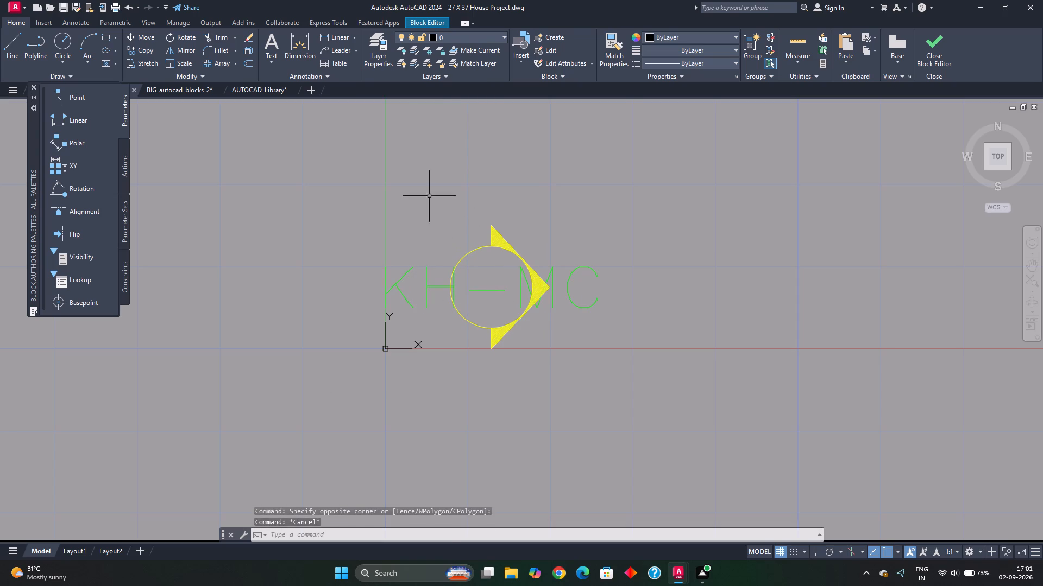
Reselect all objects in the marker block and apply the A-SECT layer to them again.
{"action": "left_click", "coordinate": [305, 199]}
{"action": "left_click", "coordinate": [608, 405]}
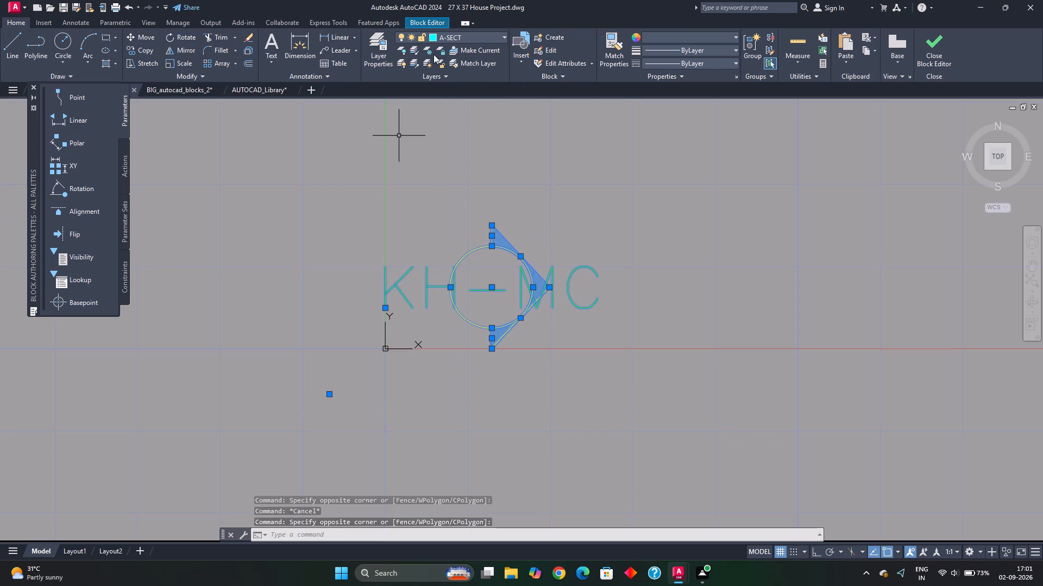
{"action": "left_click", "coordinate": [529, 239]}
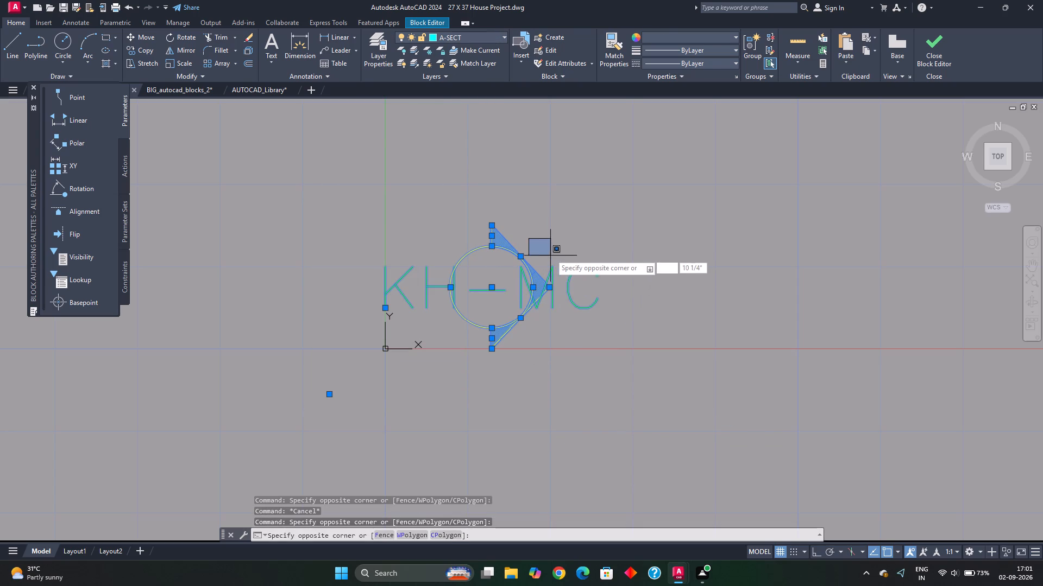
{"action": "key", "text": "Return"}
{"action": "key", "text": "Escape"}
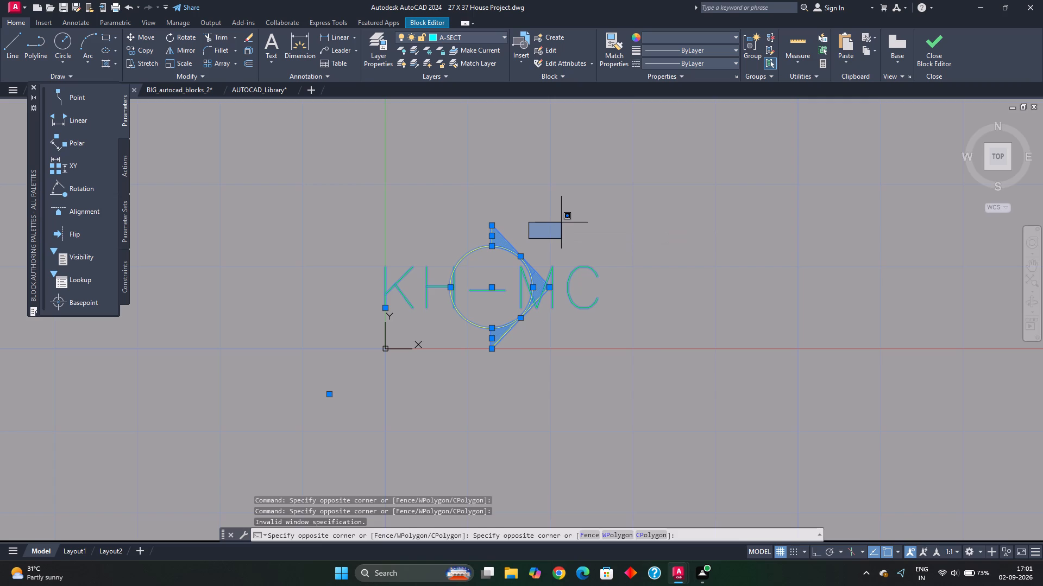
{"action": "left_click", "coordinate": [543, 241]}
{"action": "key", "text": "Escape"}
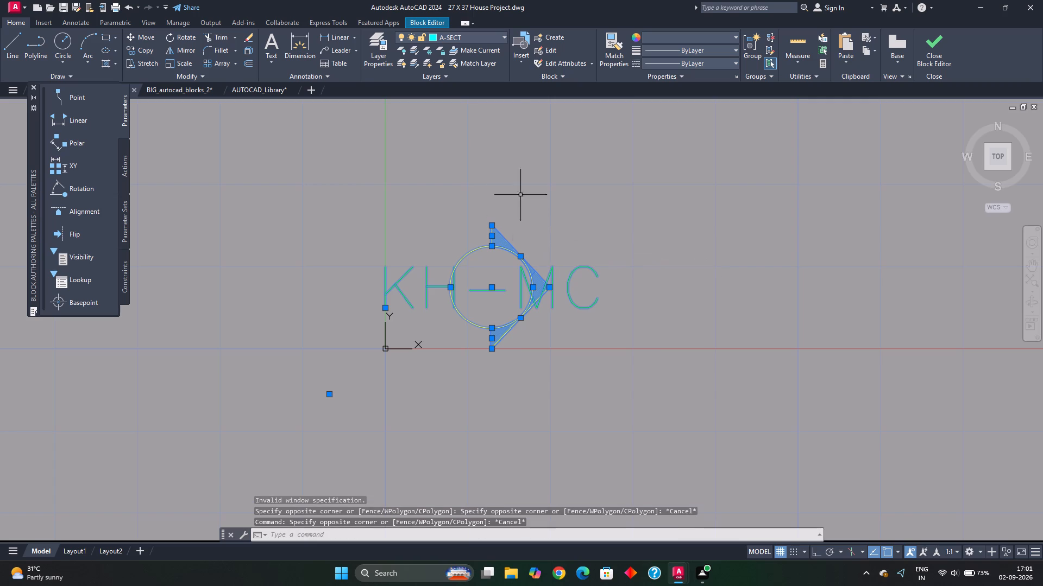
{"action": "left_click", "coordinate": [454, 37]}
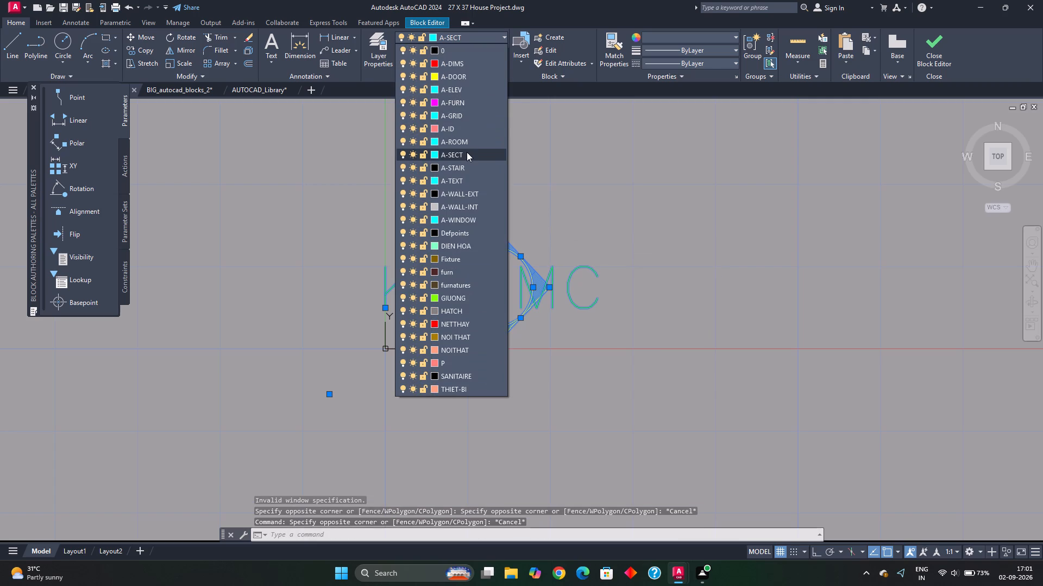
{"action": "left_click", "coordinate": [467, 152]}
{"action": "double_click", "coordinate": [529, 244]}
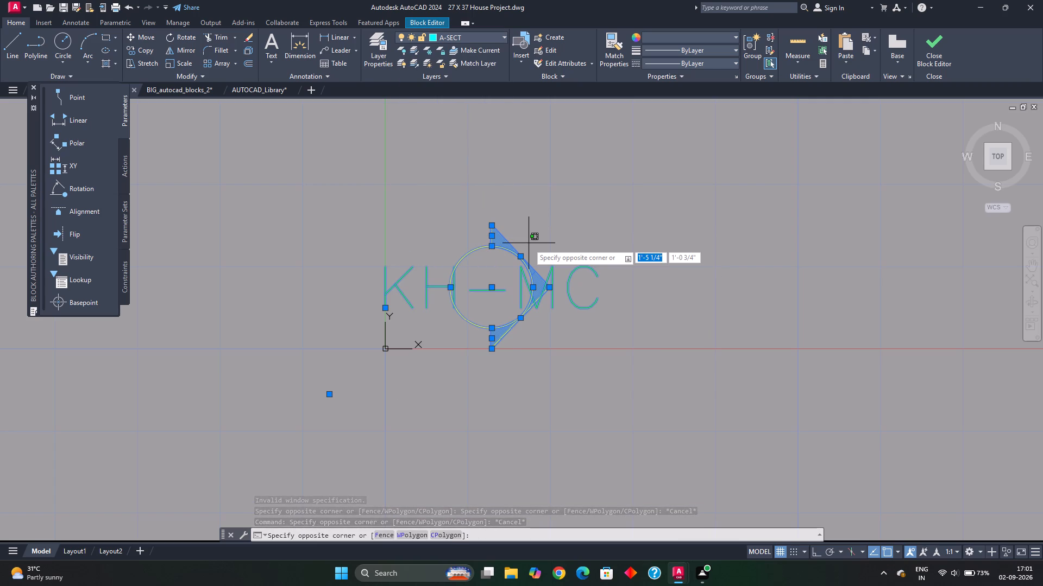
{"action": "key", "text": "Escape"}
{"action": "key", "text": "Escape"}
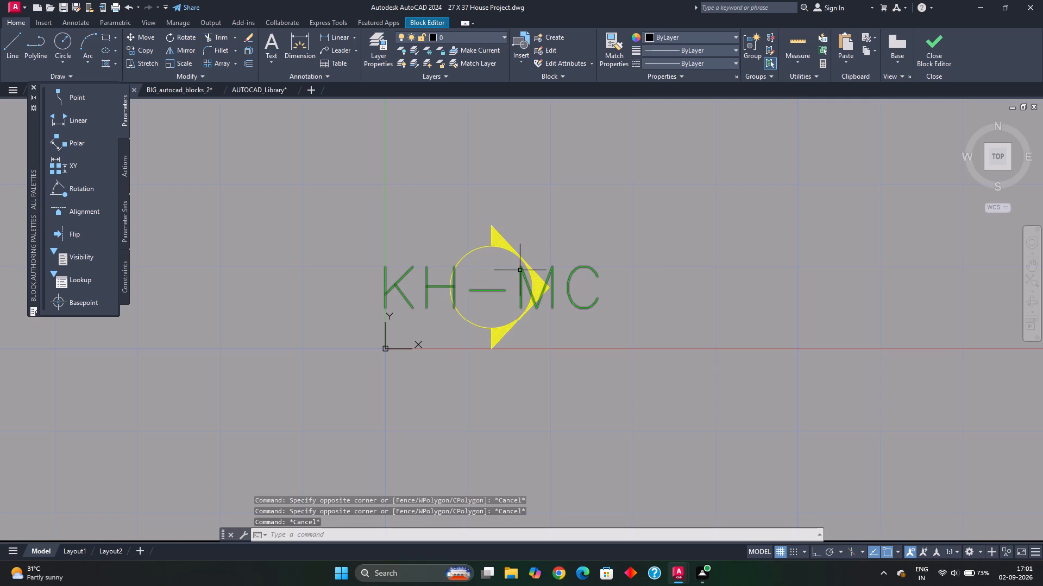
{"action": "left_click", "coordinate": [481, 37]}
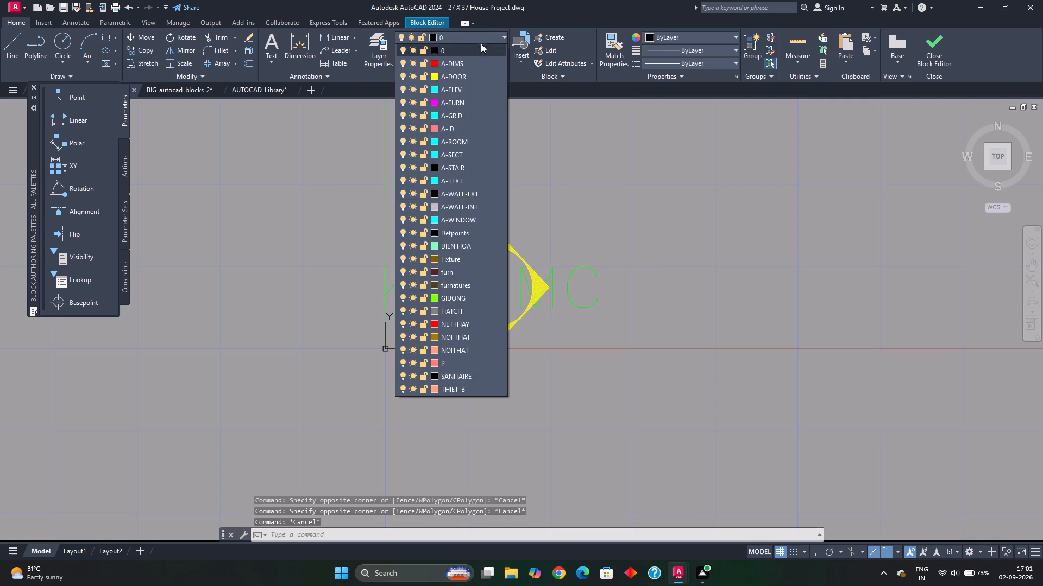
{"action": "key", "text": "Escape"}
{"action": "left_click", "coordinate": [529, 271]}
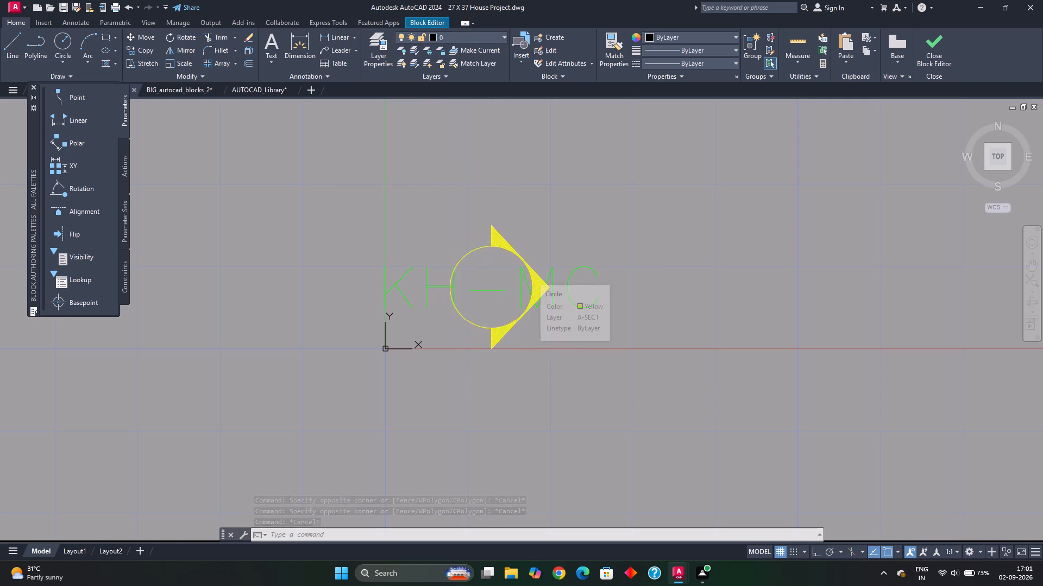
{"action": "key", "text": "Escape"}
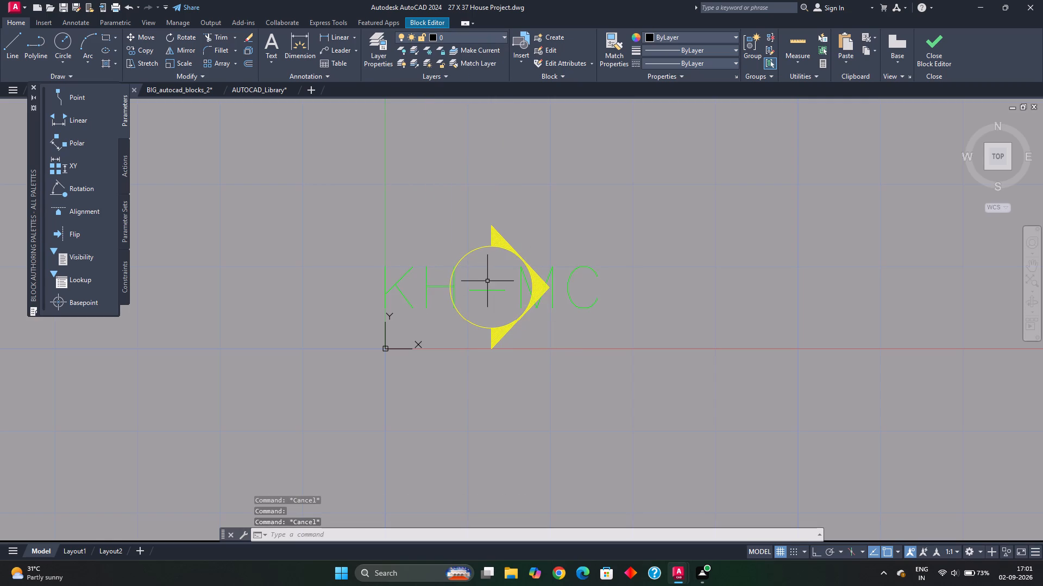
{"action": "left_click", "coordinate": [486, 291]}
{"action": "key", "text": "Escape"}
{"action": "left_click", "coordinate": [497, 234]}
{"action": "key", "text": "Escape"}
Close the Block Editor for the section marker and return to the floor plan drawing.
{"action": "left_click", "coordinate": [935, 37]}
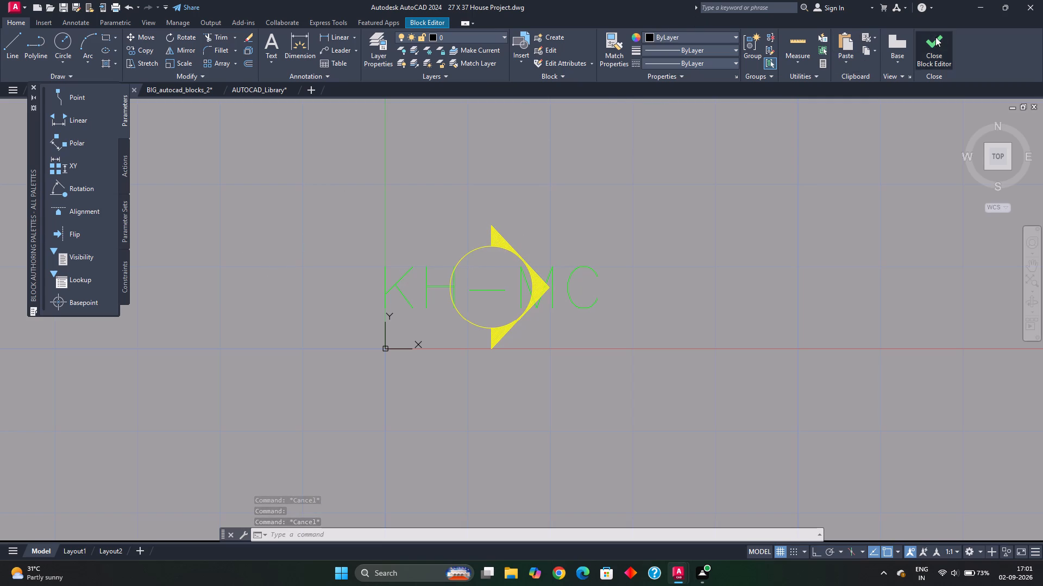
{"action": "left_click", "coordinate": [501, 262]}
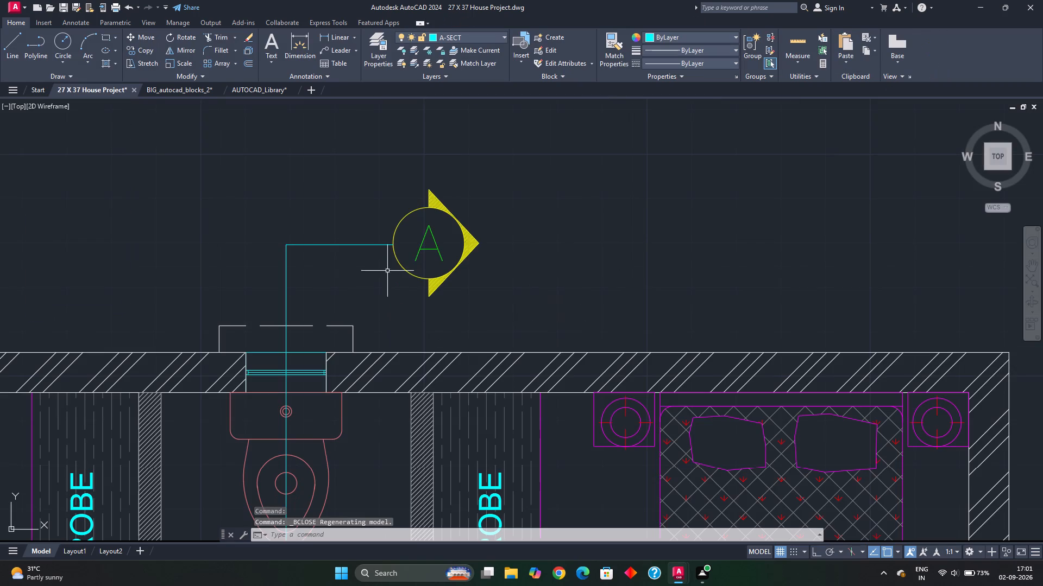
Draw a 2' horizontal line toward the Bedroom 3 side from the section line's lower end below the ground floor plan's passage.
{"action": "scroll", "coordinate": [390, 270], "scroll_direction": "down", "scroll_amount": 3}
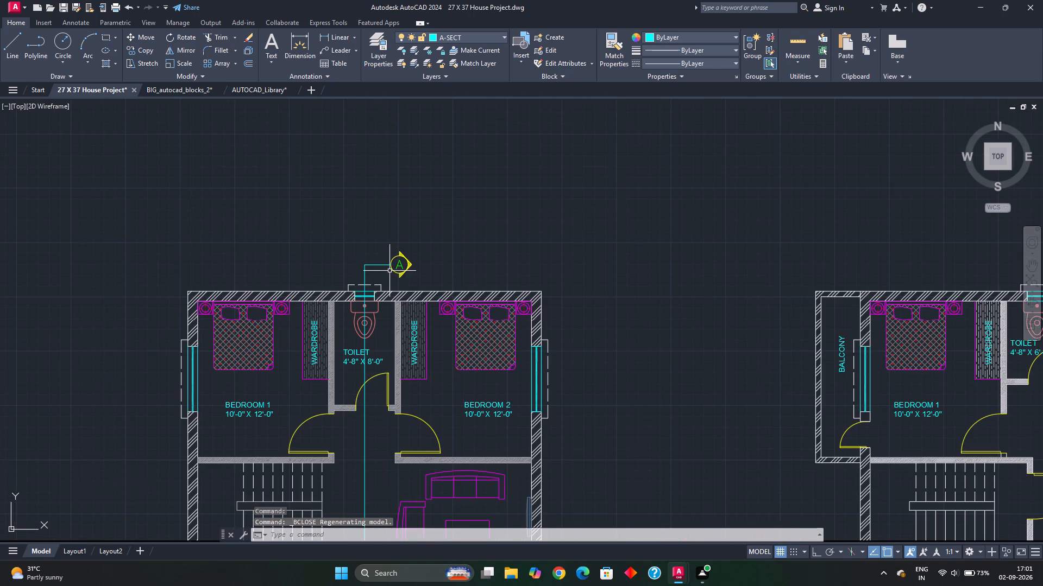
{"action": "middle_click_drag", "start_coordinate": [390, 272], "coordinate": [388, 211]}
{"action": "middle_click_drag", "start_coordinate": [398, 337], "coordinate": [379, 314]}
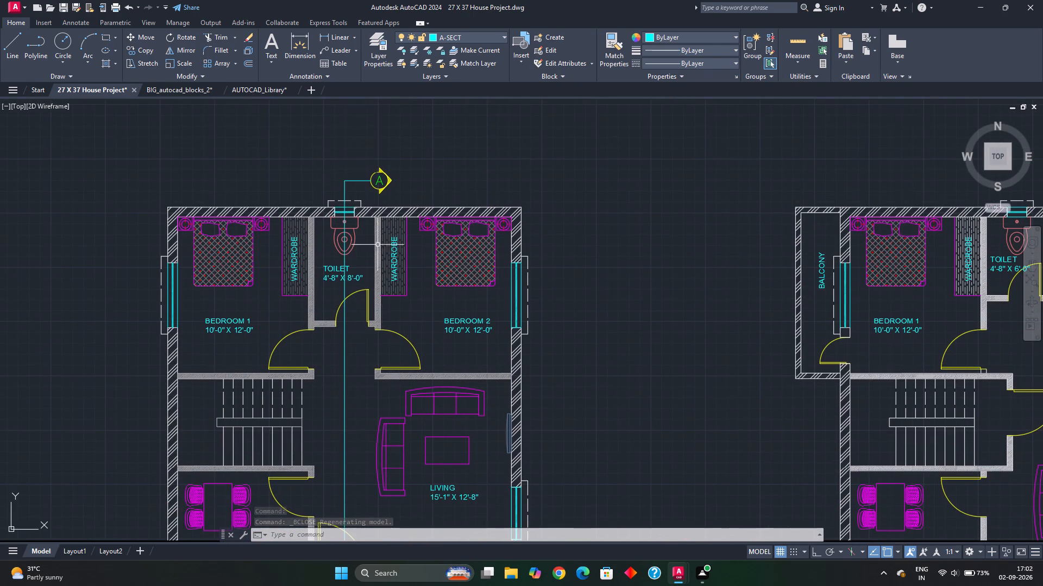
{"action": "scroll", "coordinate": [433, 463], "scroll_direction": "down", "scroll_amount": 1}
{"action": "middle_click_drag", "start_coordinate": [432, 460], "coordinate": [374, 220]}
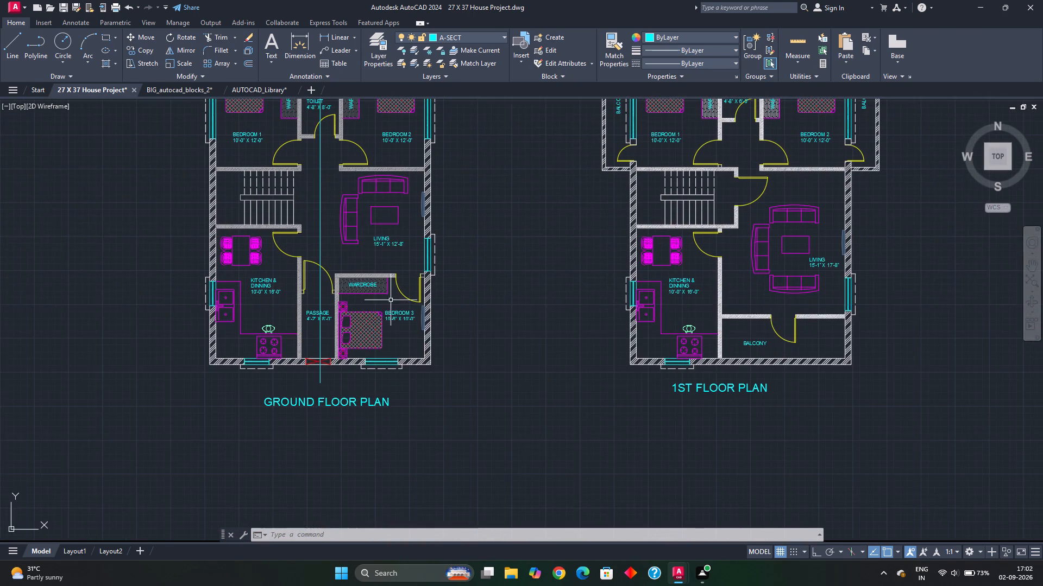
{"action": "middle_click_drag", "start_coordinate": [407, 391], "coordinate": [394, 313]}
{"action": "scroll", "coordinate": [304, 304], "scroll_direction": "up", "scroll_amount": 2}
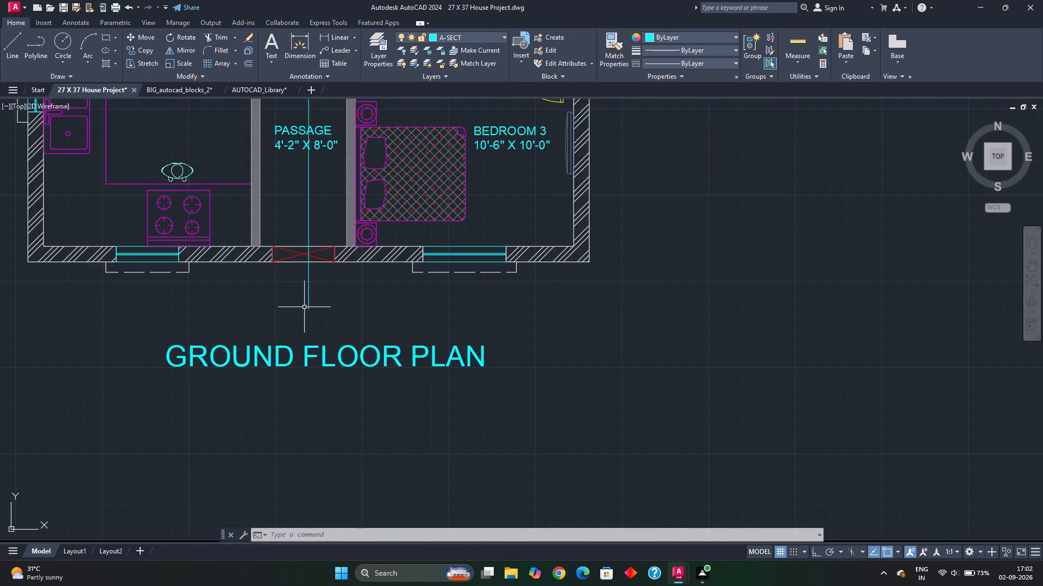
{"action": "key", "text": "l"}
{"action": "key", "text": "Return"}
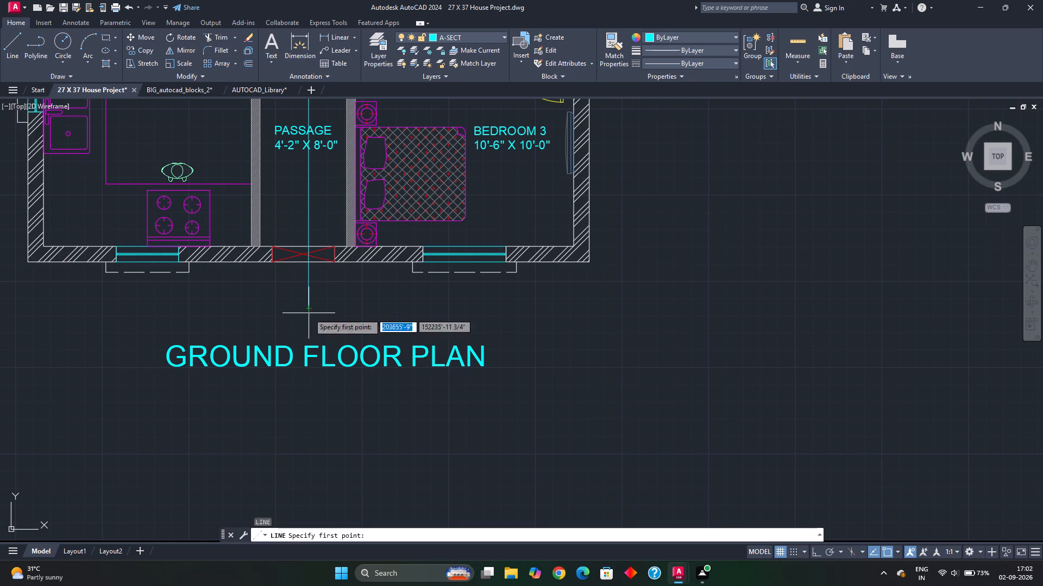
{"action": "left_click", "coordinate": [307, 309]}
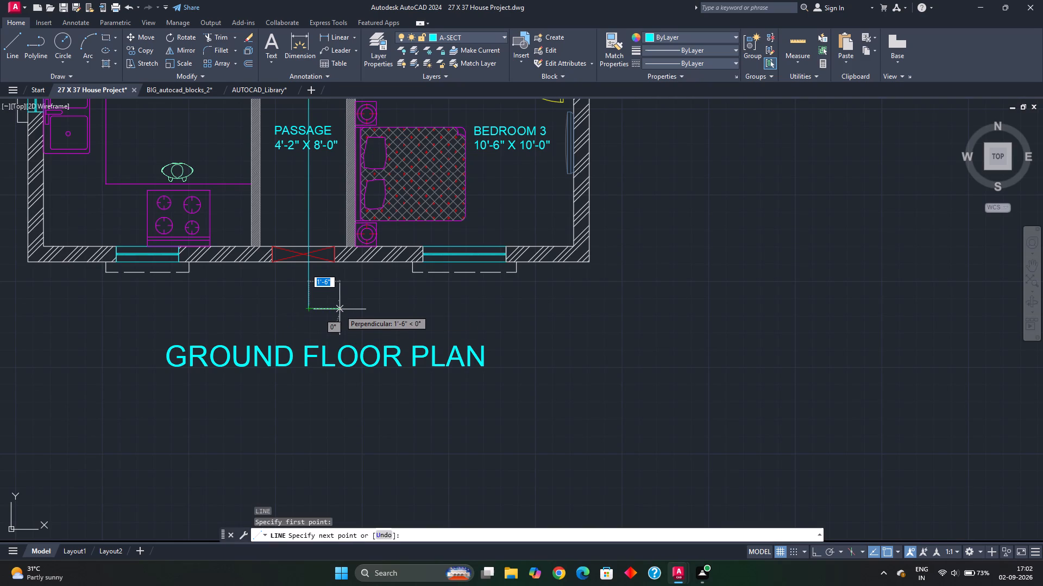
{"action": "type", "text": "2'"}
{"action": "key", "text": "Return"}
{"action": "key", "text": "Escape"}
Copy section marker A from the upper 2' line's free end to the free end of the lower 2' line on the ground floor plan.
{"action": "scroll", "coordinate": [335, 300], "scroll_direction": "down", "scroll_amount": 1}
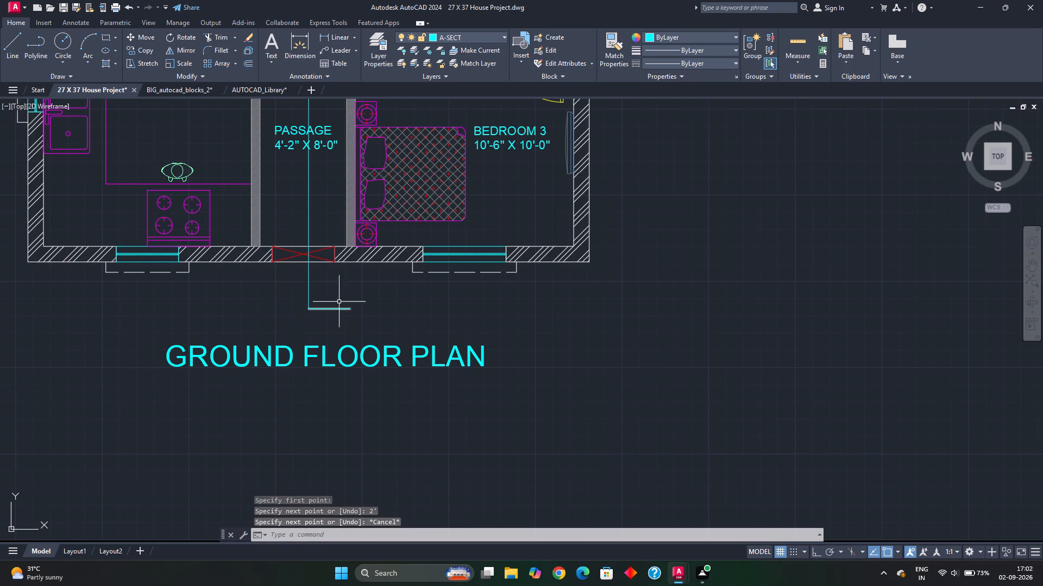
{"action": "scroll", "coordinate": [334, 300], "scroll_direction": "down", "scroll_amount": 2}
{"action": "middle_click_drag", "start_coordinate": [357, 225], "coordinate": [356, 289]}
{"action": "left_click", "coordinate": [335, 148]}
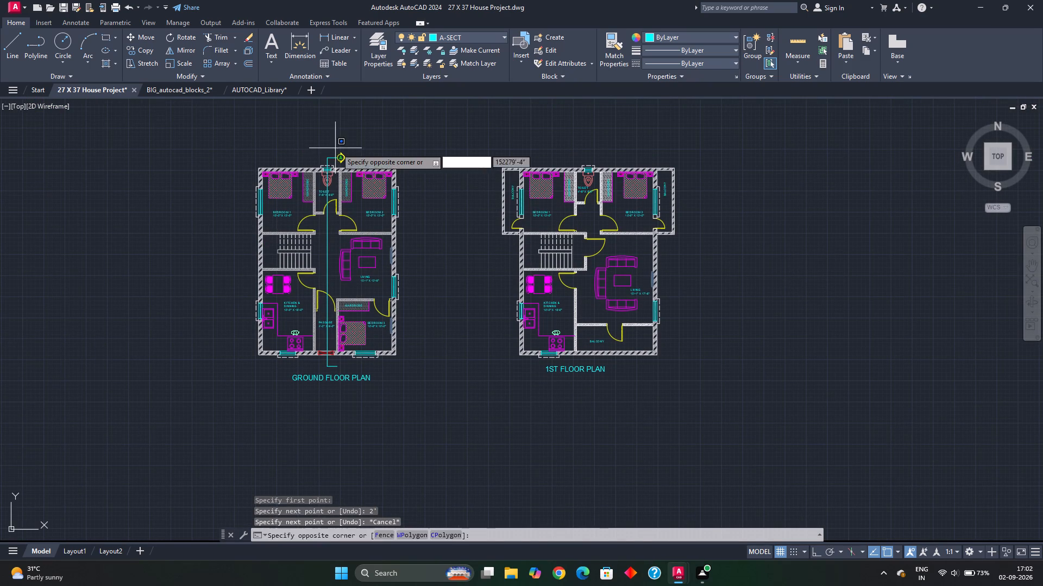
{"action": "left_click", "coordinate": [344, 165]}
{"action": "scroll", "coordinate": [342, 161], "scroll_direction": "up", "scroll_amount": 3}
{"action": "left_click", "coordinate": [296, 121]}
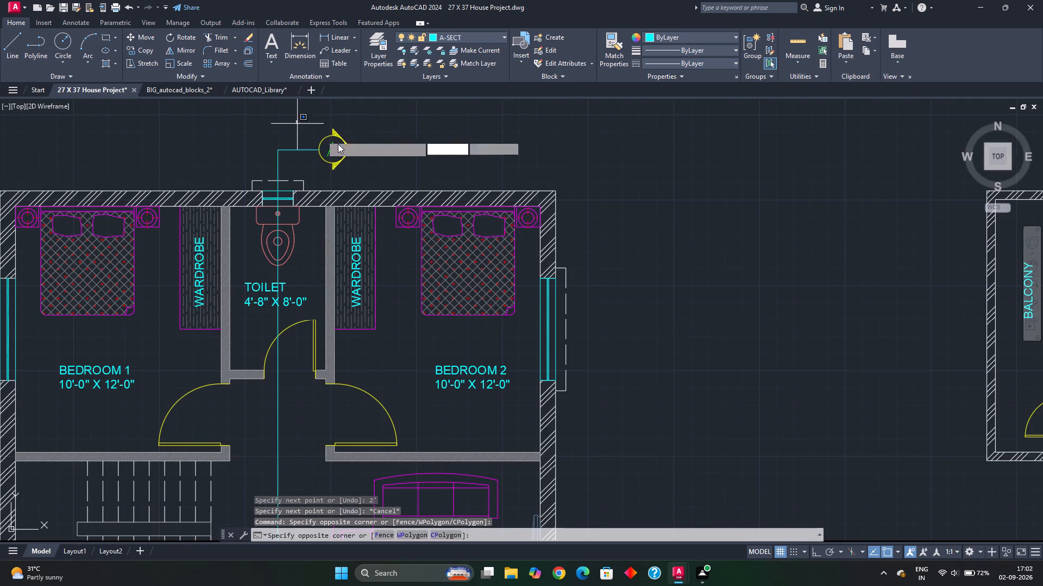
{"action": "left_click", "coordinate": [360, 178]}
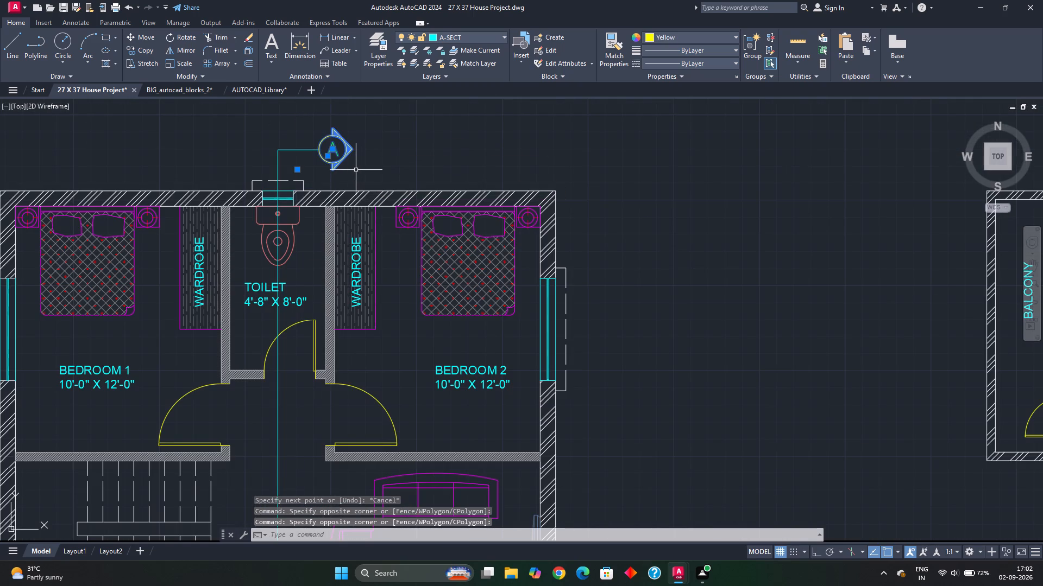
{"action": "key", "text": "c"}
{"action": "key", "text": "o"}
{"action": "key", "text": "Return"}
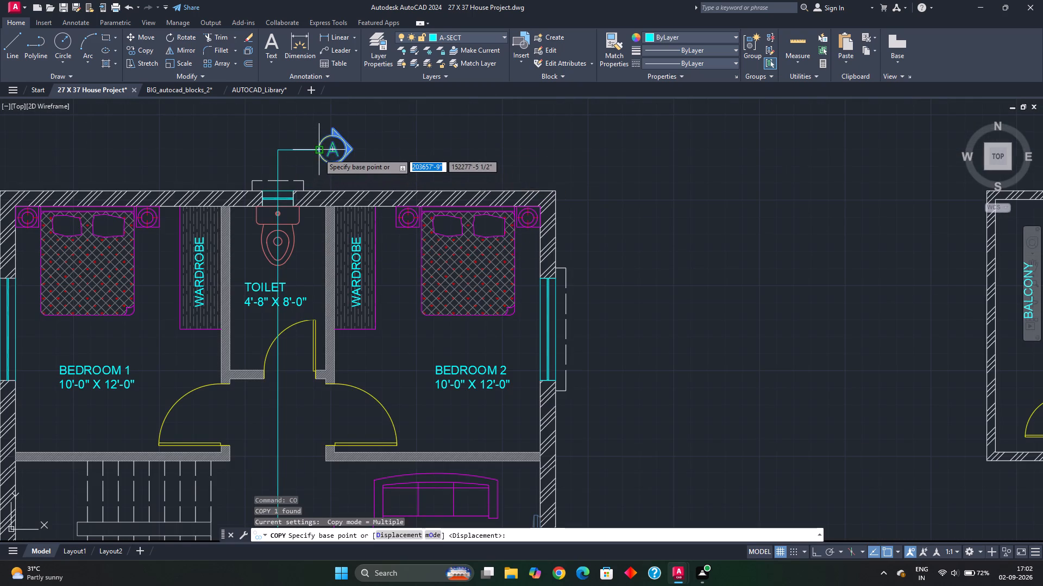
{"action": "left_click", "coordinate": [319, 151]}
{"action": "scroll", "coordinate": [340, 314], "scroll_direction": "down", "scroll_amount": 2}
{"action": "middle_click_drag", "start_coordinate": [340, 326], "coordinate": [327, 163]}
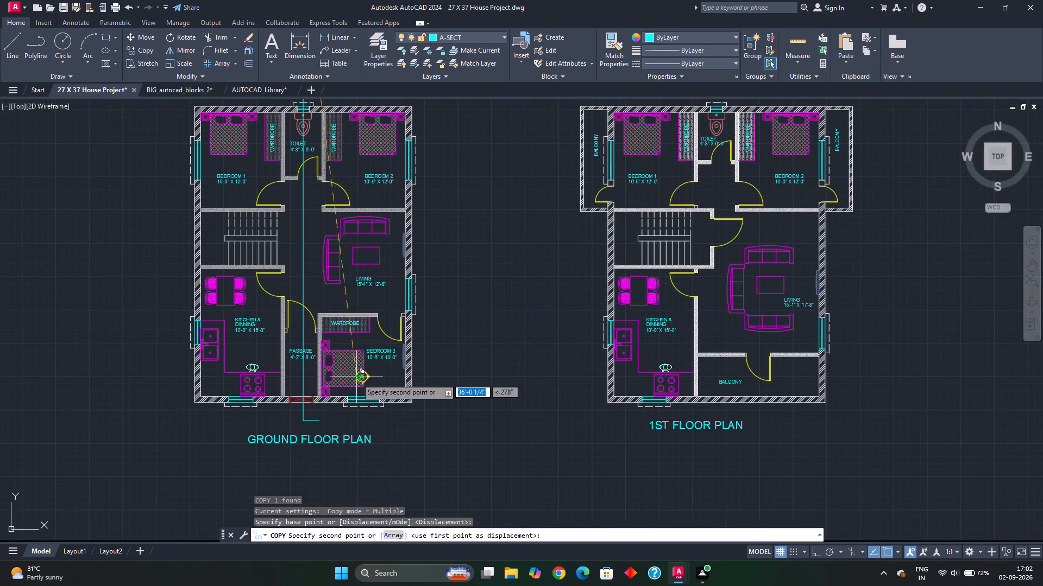
{"action": "middle_click_drag", "start_coordinate": [356, 378], "coordinate": [343, 260]}
{"action": "scroll", "coordinate": [318, 296], "scroll_direction": "up", "scroll_amount": 2}
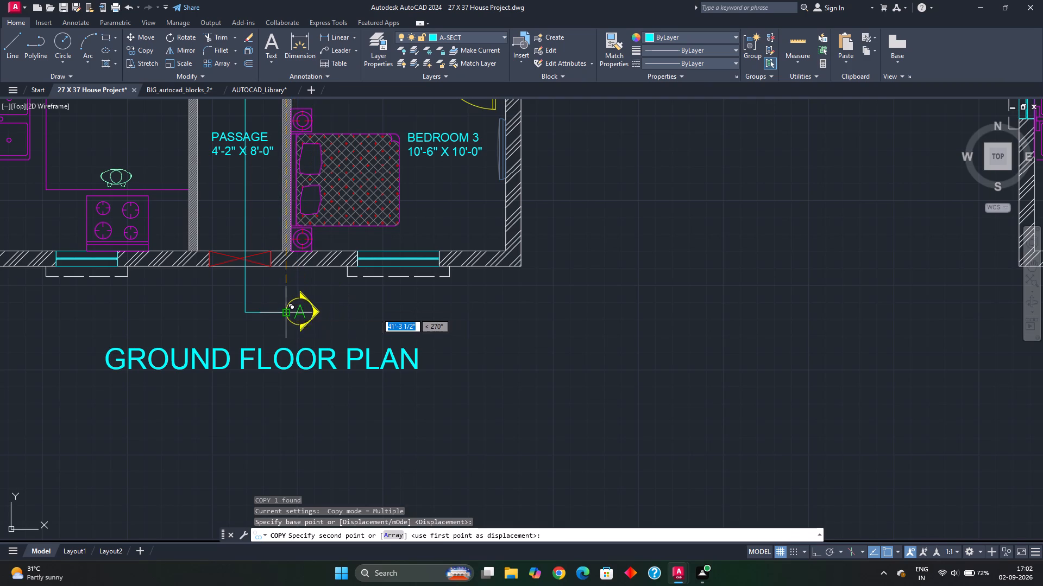
{"action": "left_click", "coordinate": [286, 313]}
{"action": "scroll", "coordinate": [325, 312], "scroll_direction": "down", "scroll_amount": 3}
{"action": "key", "text": "Escape"}
{"action": "scroll", "coordinate": [380, 299], "scroll_direction": "down", "scroll_amount": 2}
{"action": "middle_click_drag", "start_coordinate": [410, 238], "coordinate": [412, 281]}
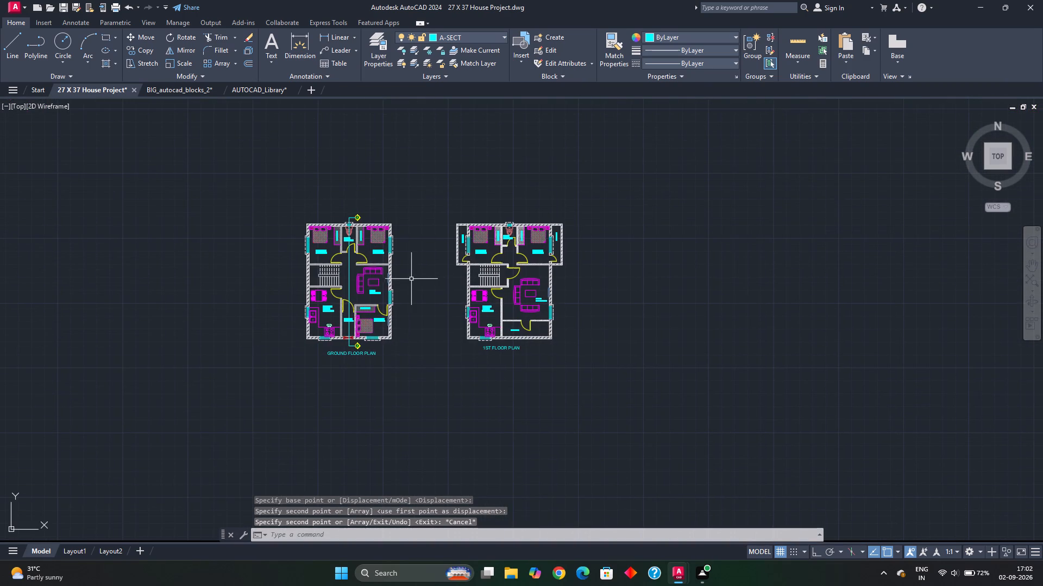
Copy the ground floor plan's vertical section line with both 2' end lines and A markers into the empty space beside the Bedroom 1 side.
{"action": "scroll", "coordinate": [341, 285], "scroll_direction": "up", "scroll_amount": 1}
{"action": "scroll", "coordinate": [361, 333], "scroll_direction": "up", "scroll_amount": 1}
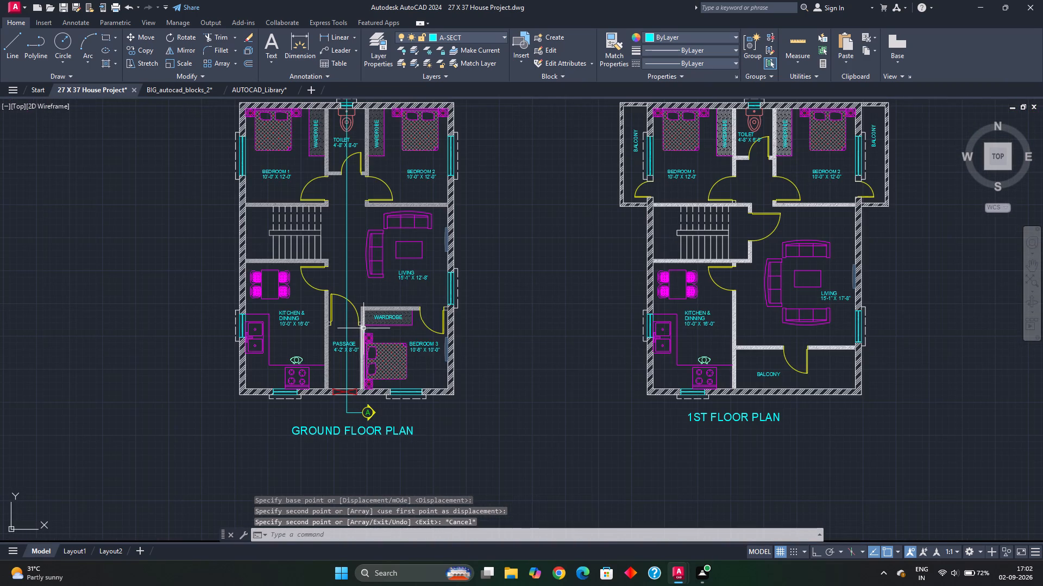
{"action": "key", "text": "Escape"}
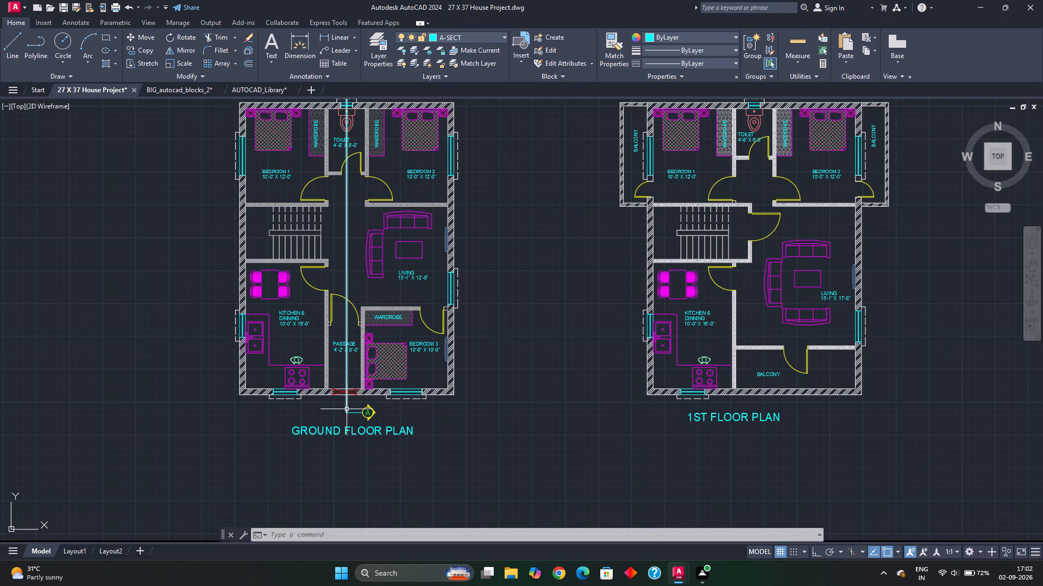
{"action": "left_click", "coordinate": [338, 400]}
{"action": "left_click", "coordinate": [382, 426]}
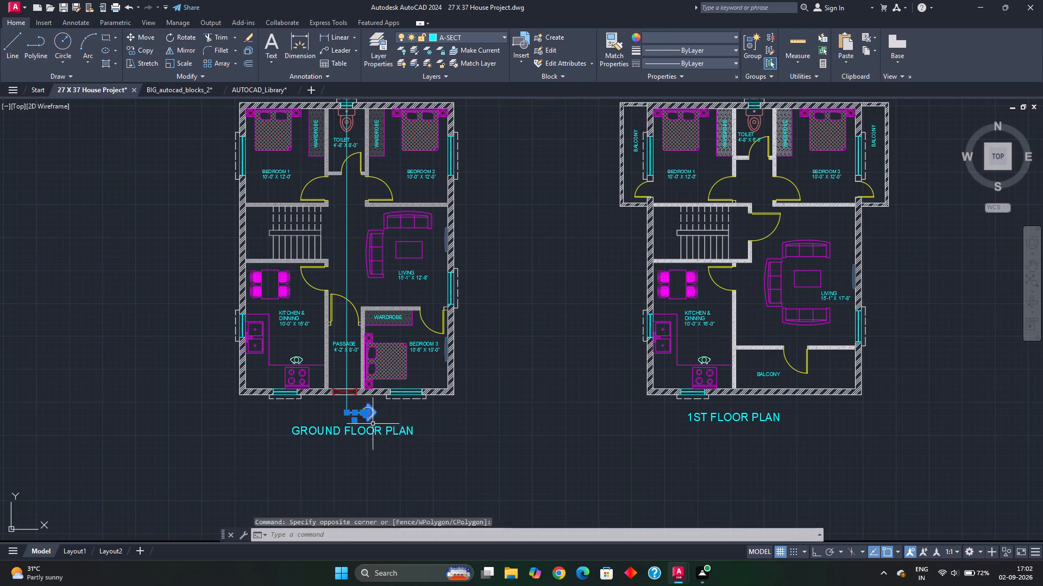
{"action": "left_click", "coordinate": [354, 402]}
{"action": "left_click", "coordinate": [340, 404]}
{"action": "middle_click_drag", "start_coordinate": [341, 196], "coordinate": [337, 392]}
{"action": "scroll", "coordinate": [366, 274], "scroll_direction": "up", "scroll_amount": 2}
{"action": "left_click", "coordinate": [382, 321]}
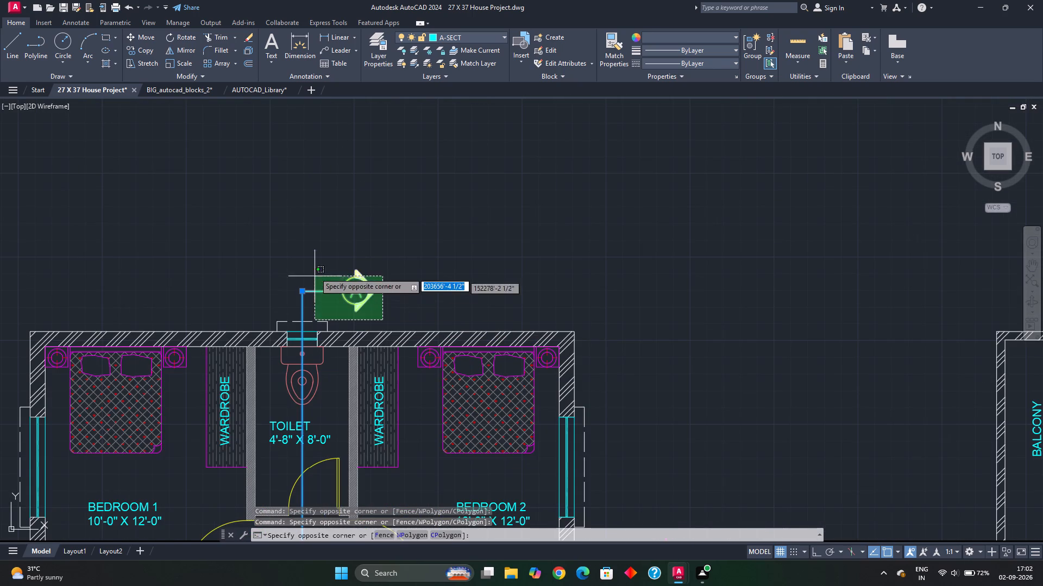
{"action": "left_click", "coordinate": [316, 257]}
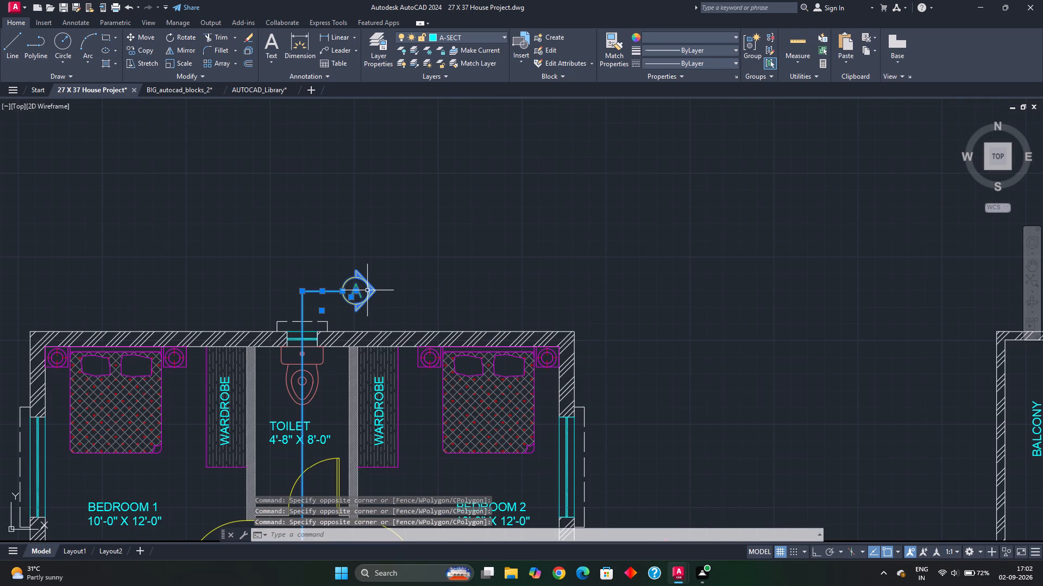
{"action": "key", "text": "c"}
{"action": "key", "text": "o"}
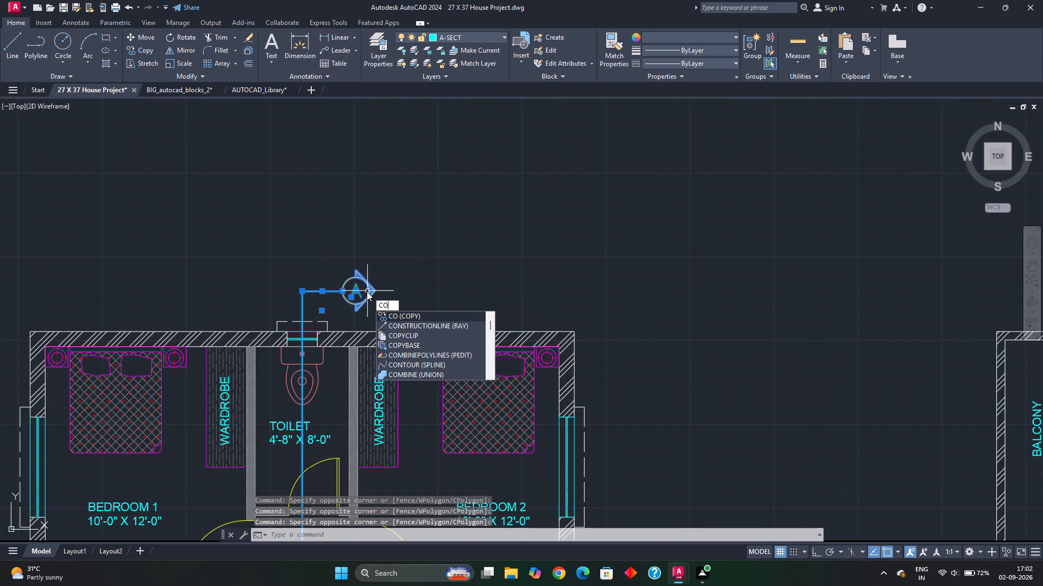
{"action": "key", "text": "Return"}
{"action": "scroll", "coordinate": [359, 337], "scroll_direction": "down", "scroll_amount": 2}
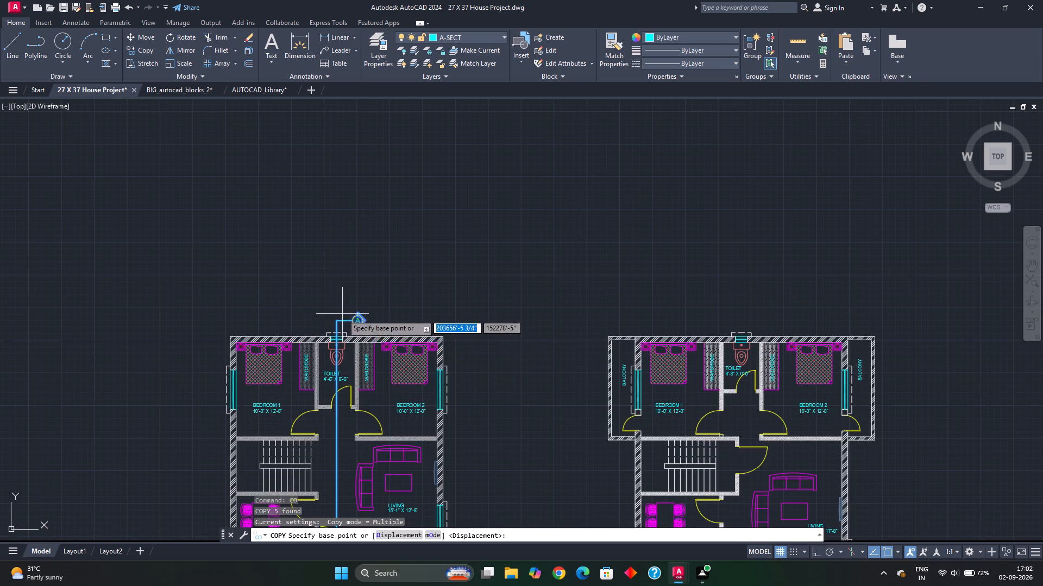
{"action": "left_click", "coordinate": [337, 323]}
{"action": "middle_click_drag", "start_coordinate": [117, 321], "coordinate": [203, 303]}
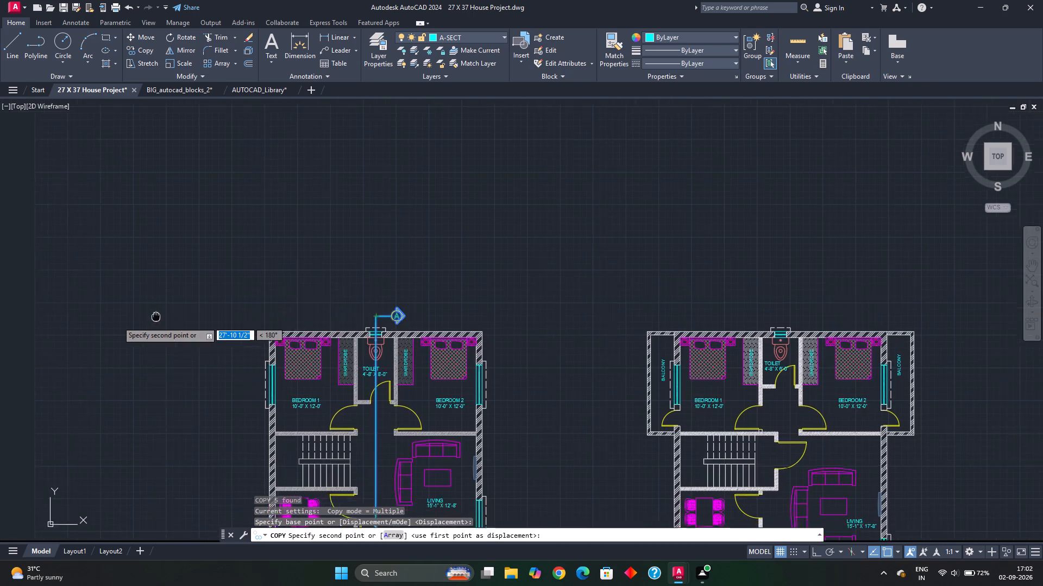
{"action": "middle_click_drag", "start_coordinate": [203, 303], "coordinate": [583, 204]}
{"action": "left_click", "coordinate": [457, 200]}
{"action": "scroll", "coordinate": [485, 258], "scroll_direction": "down", "scroll_amount": 1}
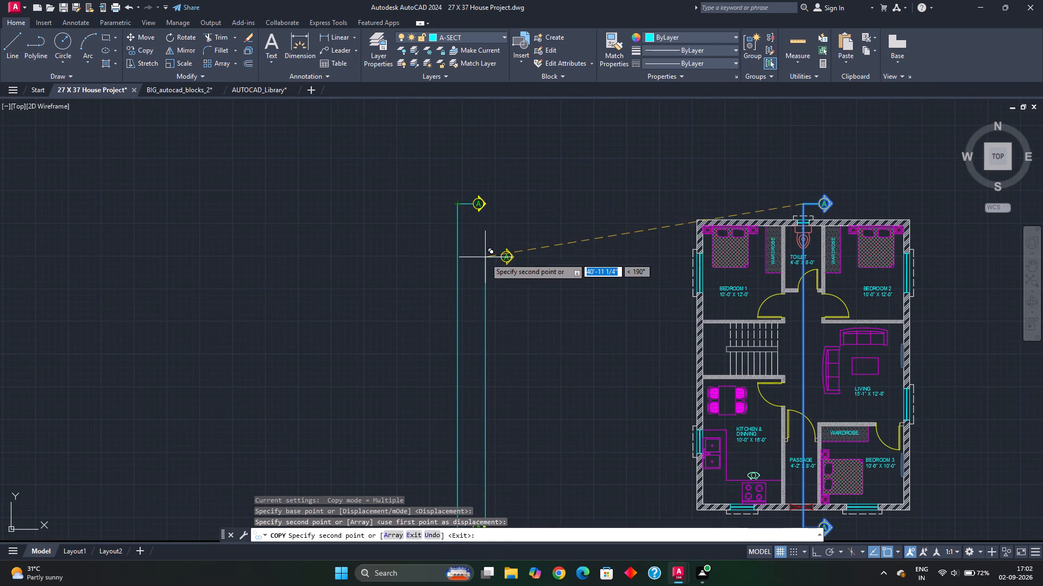
{"action": "key", "text": "Escape"}
{"action": "key", "text": "Escape"}
Rotate the copied section line and its A markers 270° about the long line's midpoint, with Ortho on.
{"action": "left_click", "coordinate": [424, 192]}
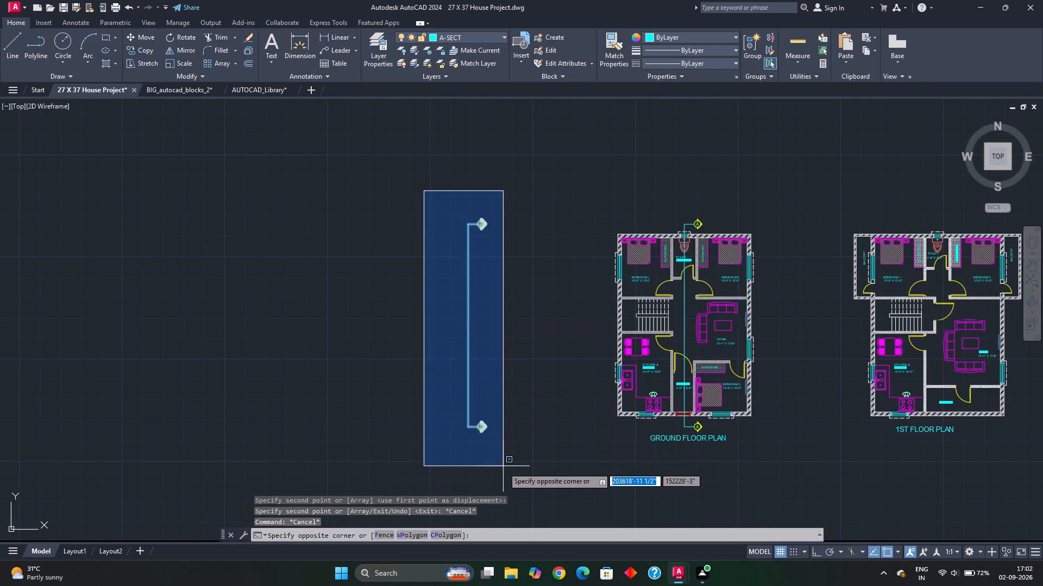
{"action": "left_click", "coordinate": [503, 467]}
{"action": "key", "text": "r"}
{"action": "key", "text": "o"}
{"action": "key", "text": "Return"}
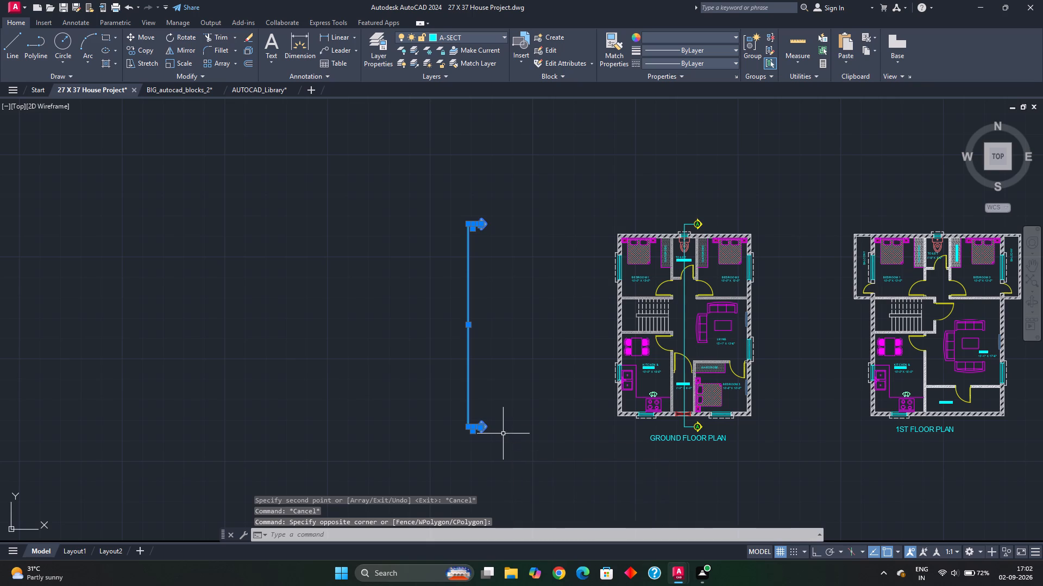
{"action": "left_click", "coordinate": [468, 326]}
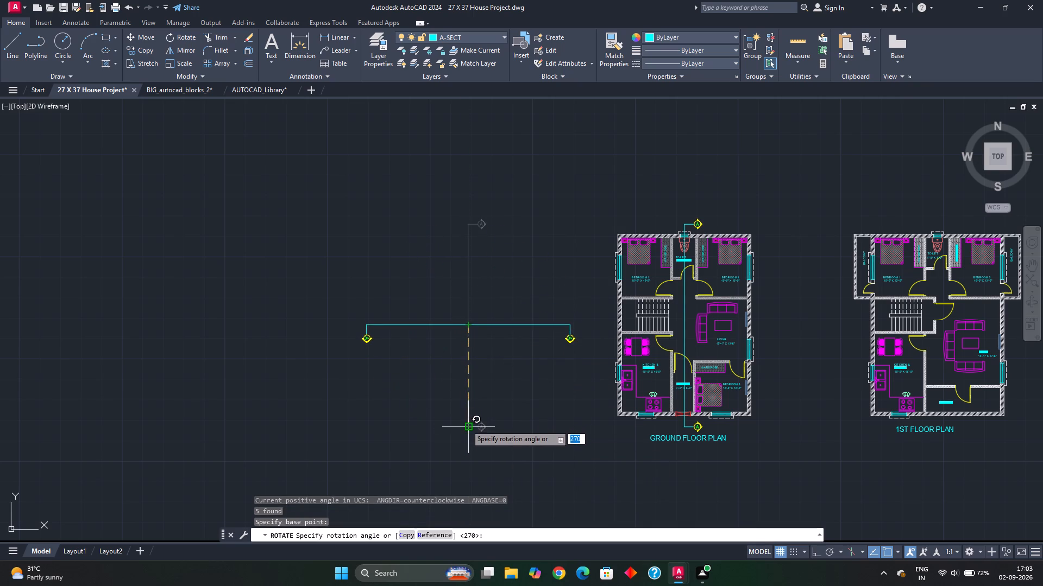
{"action": "key", "text": "F8"}
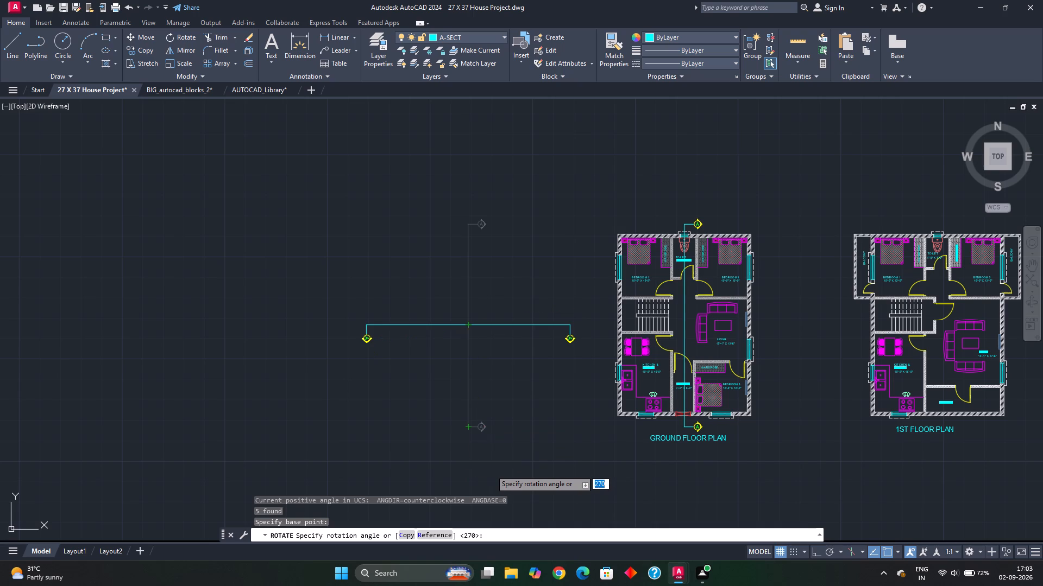
{"action": "left_click", "coordinate": [463, 431]}
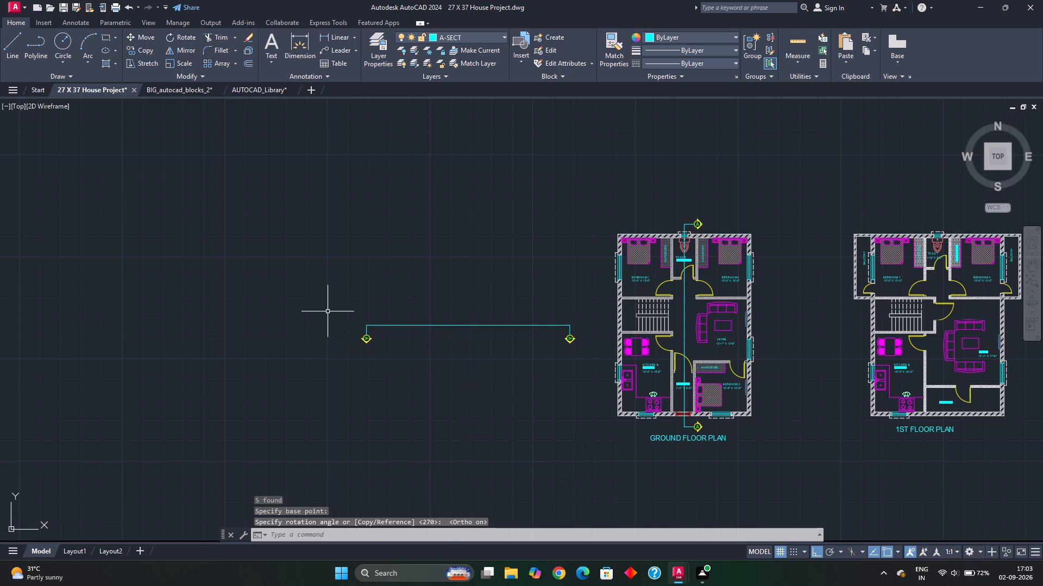
Move the horizontal section line assembly by its midpoint onto the passage end of the ground floor wall between staircase and kitchen.
{"action": "left_click", "coordinate": [328, 312]}
{"action": "left_click", "coordinate": [602, 372]}
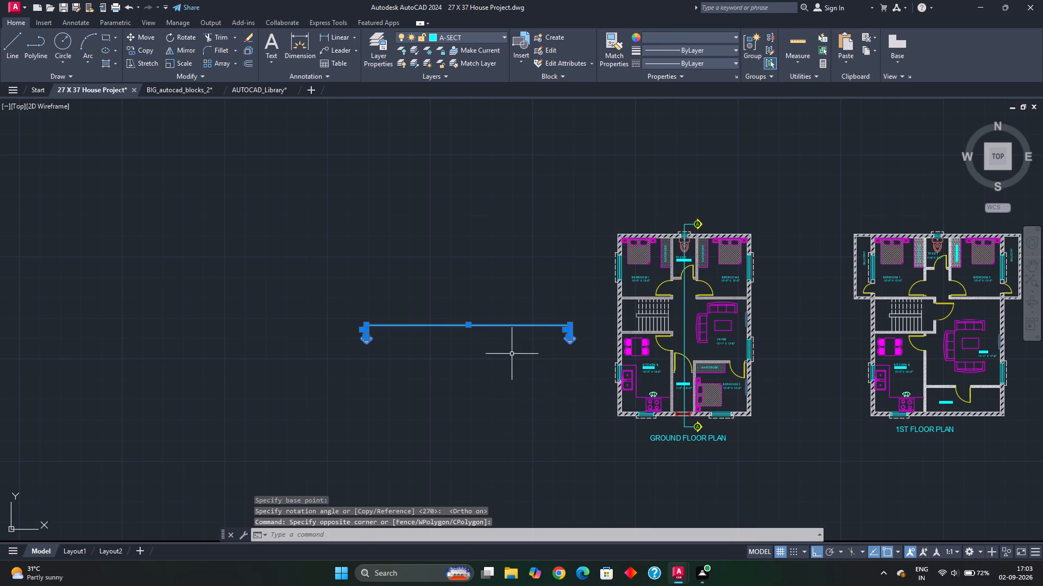
{"action": "middle_click_drag", "start_coordinate": [508, 355], "coordinate": [402, 342]}
{"action": "key", "text": "m"}
{"action": "key", "text": "Return"}
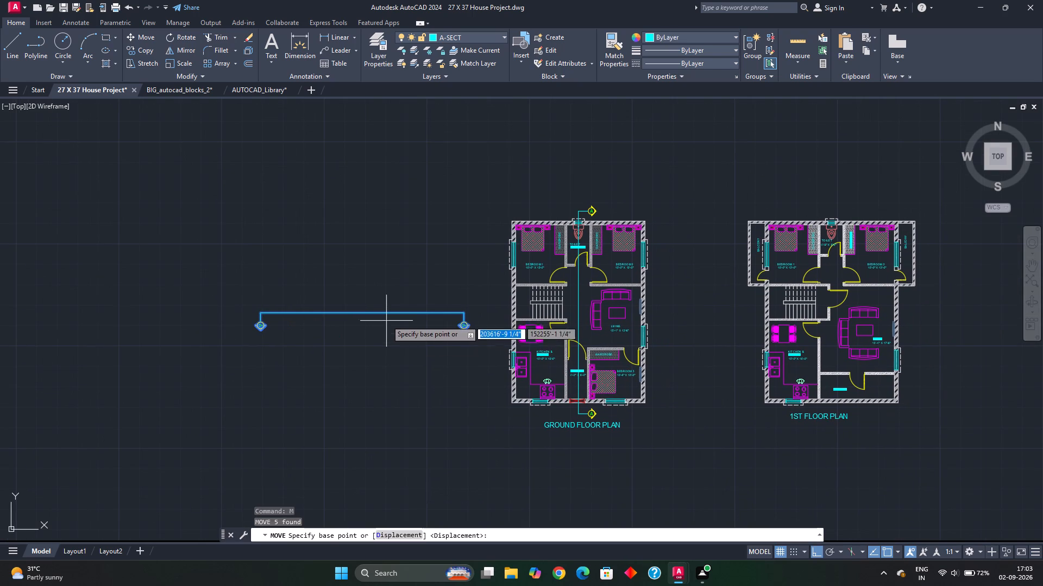
{"action": "left_click", "coordinate": [366, 313]}
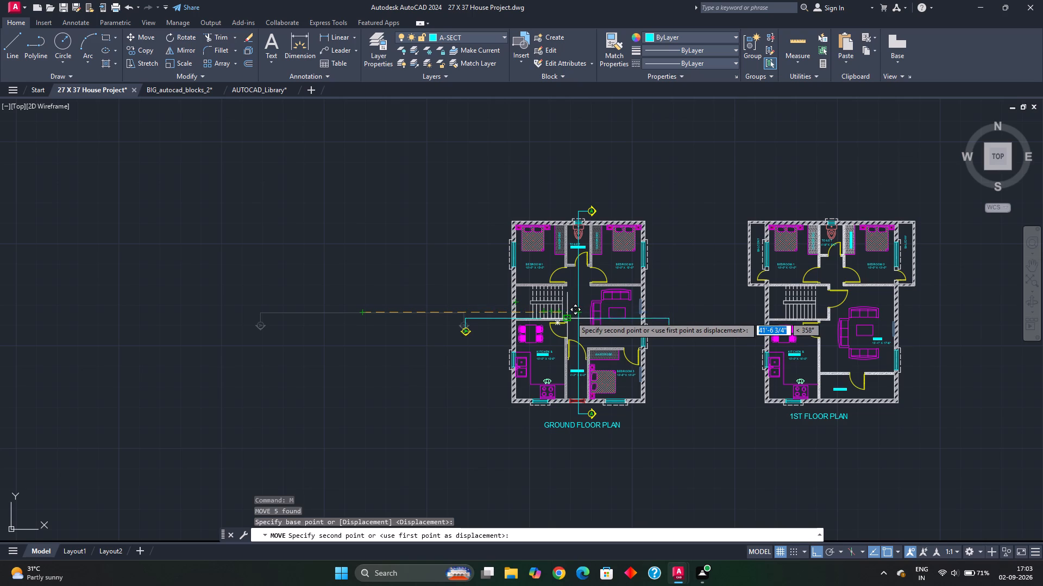
{"action": "left_click", "coordinate": [570, 316]}
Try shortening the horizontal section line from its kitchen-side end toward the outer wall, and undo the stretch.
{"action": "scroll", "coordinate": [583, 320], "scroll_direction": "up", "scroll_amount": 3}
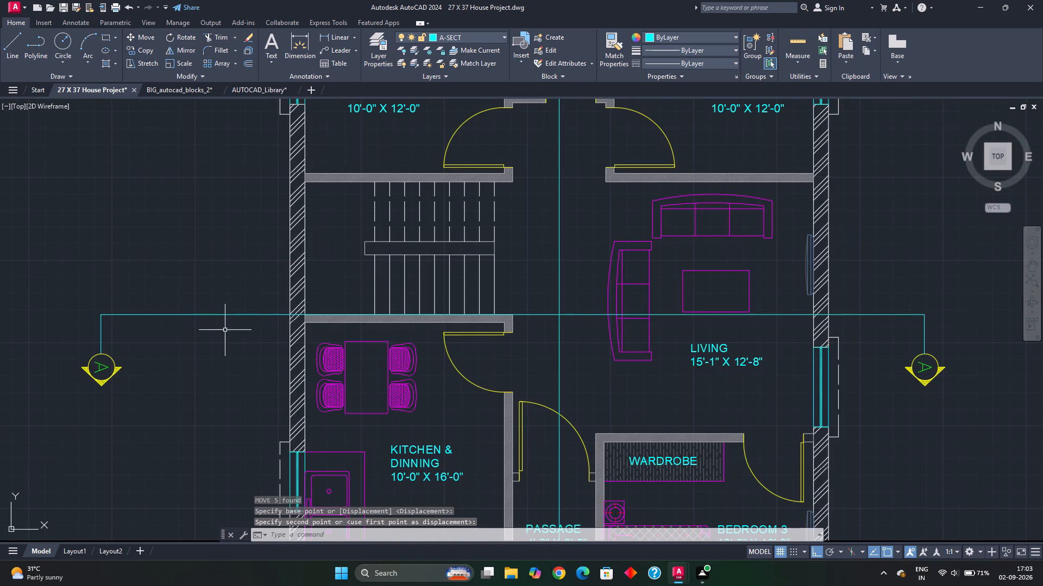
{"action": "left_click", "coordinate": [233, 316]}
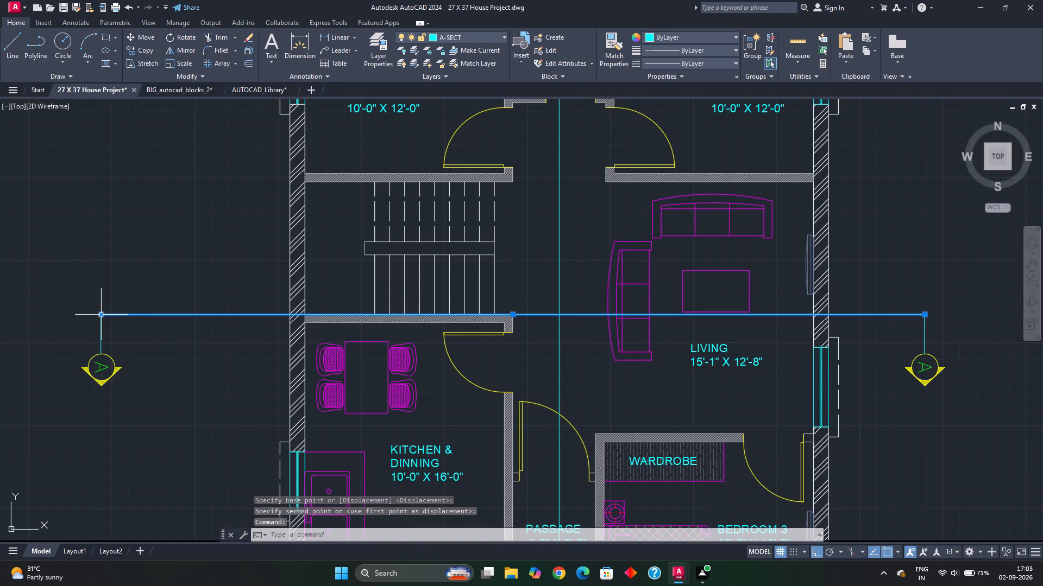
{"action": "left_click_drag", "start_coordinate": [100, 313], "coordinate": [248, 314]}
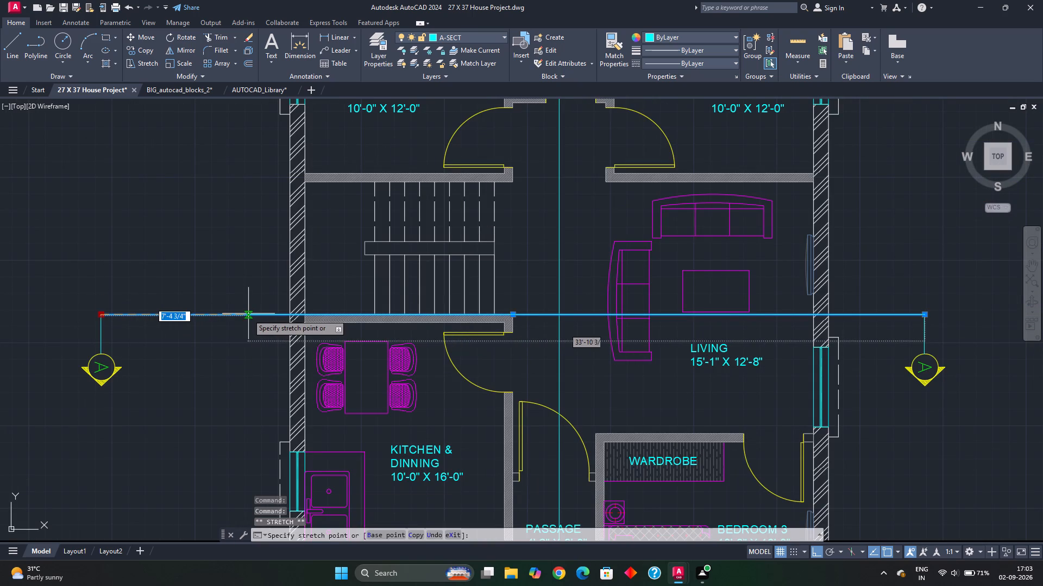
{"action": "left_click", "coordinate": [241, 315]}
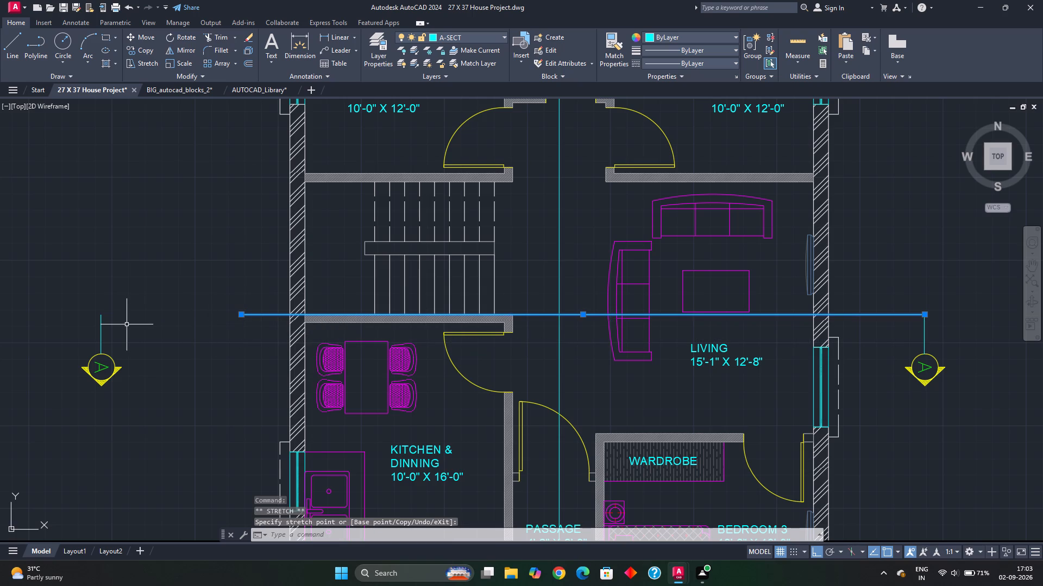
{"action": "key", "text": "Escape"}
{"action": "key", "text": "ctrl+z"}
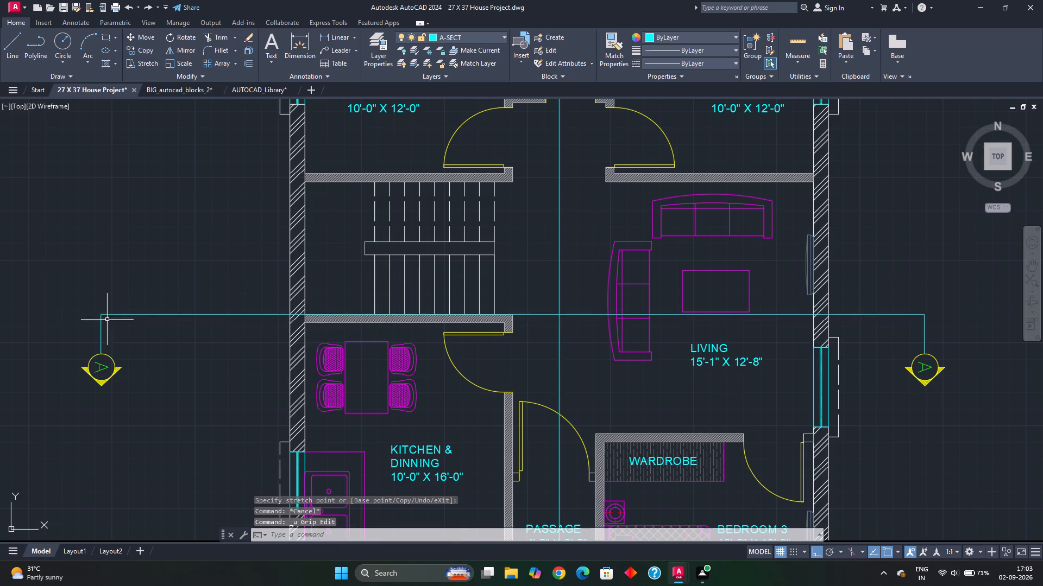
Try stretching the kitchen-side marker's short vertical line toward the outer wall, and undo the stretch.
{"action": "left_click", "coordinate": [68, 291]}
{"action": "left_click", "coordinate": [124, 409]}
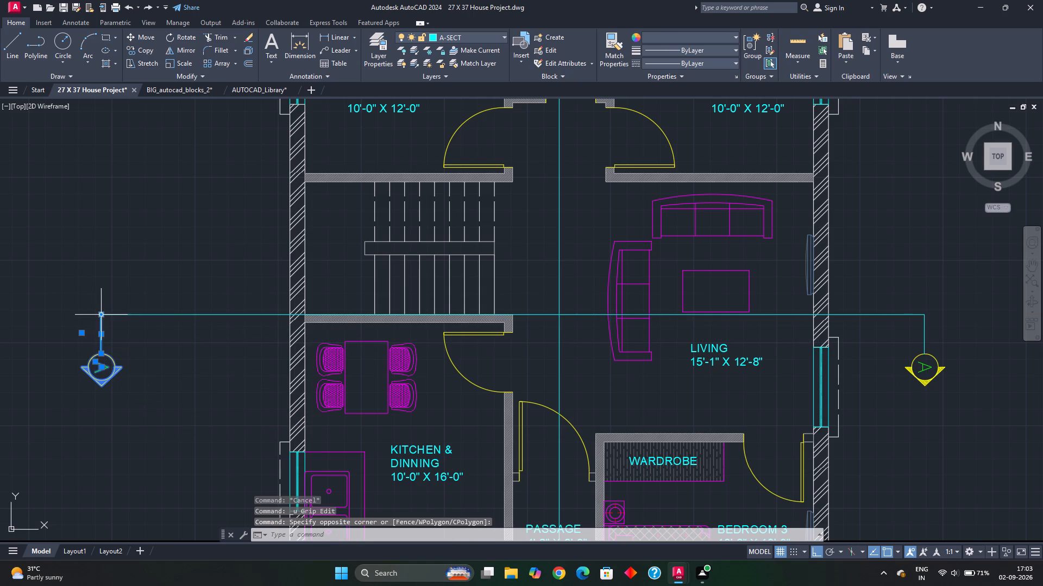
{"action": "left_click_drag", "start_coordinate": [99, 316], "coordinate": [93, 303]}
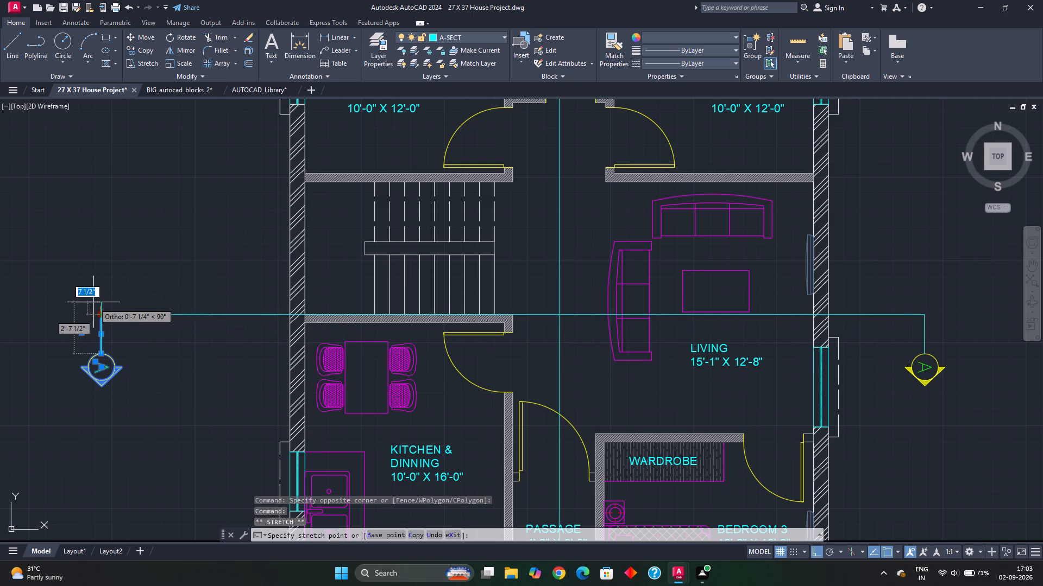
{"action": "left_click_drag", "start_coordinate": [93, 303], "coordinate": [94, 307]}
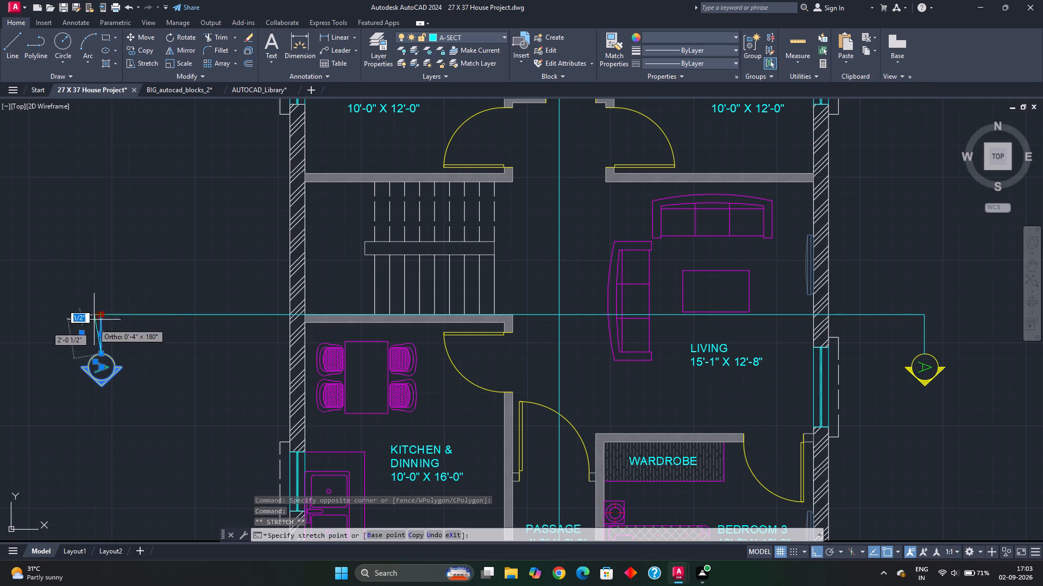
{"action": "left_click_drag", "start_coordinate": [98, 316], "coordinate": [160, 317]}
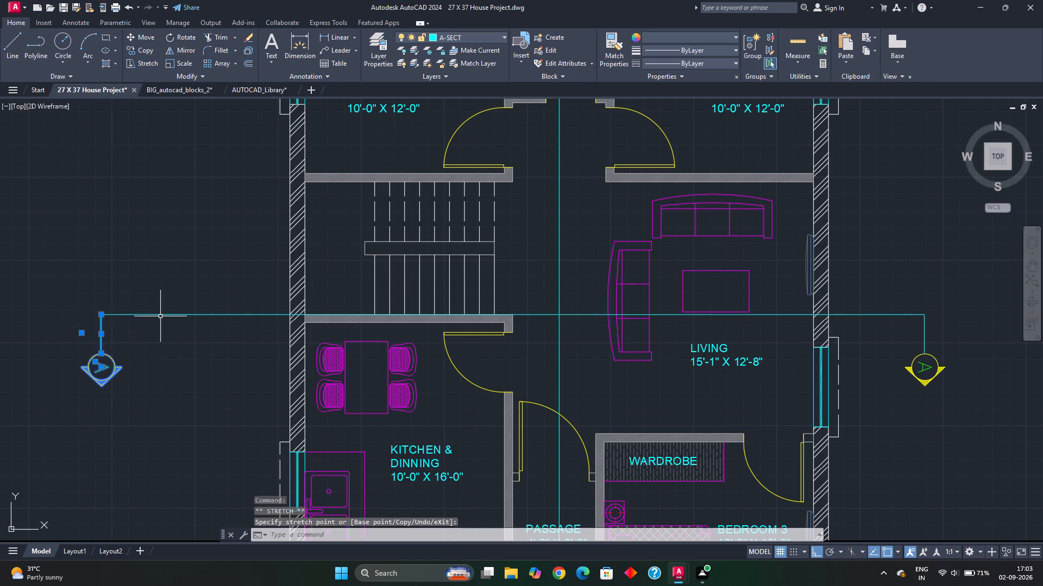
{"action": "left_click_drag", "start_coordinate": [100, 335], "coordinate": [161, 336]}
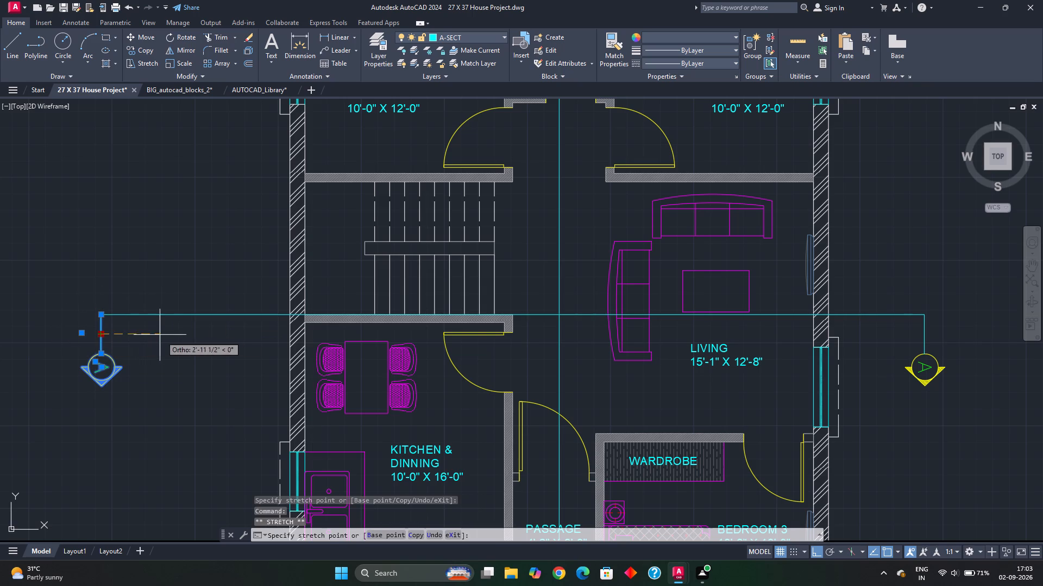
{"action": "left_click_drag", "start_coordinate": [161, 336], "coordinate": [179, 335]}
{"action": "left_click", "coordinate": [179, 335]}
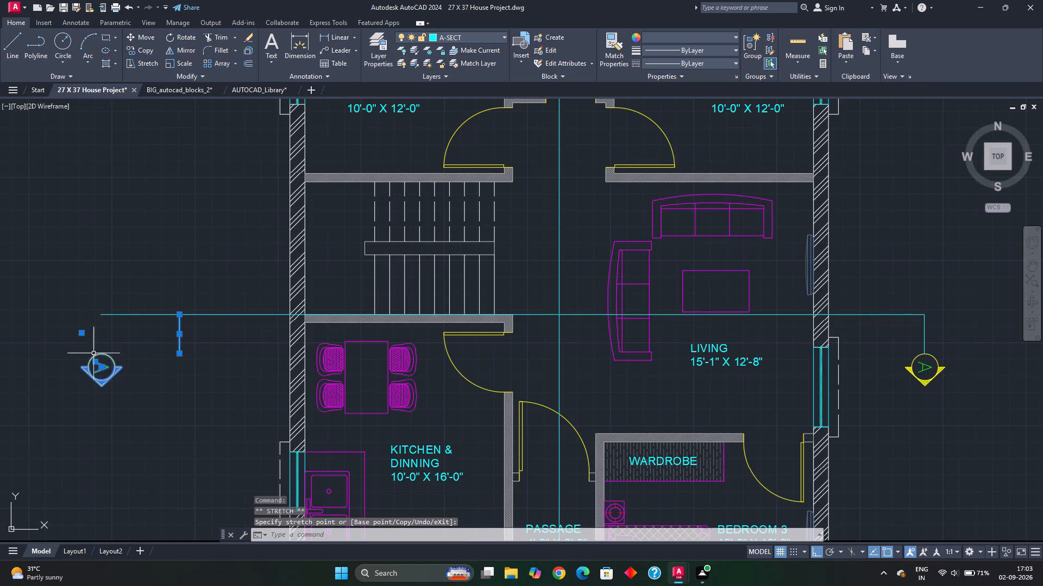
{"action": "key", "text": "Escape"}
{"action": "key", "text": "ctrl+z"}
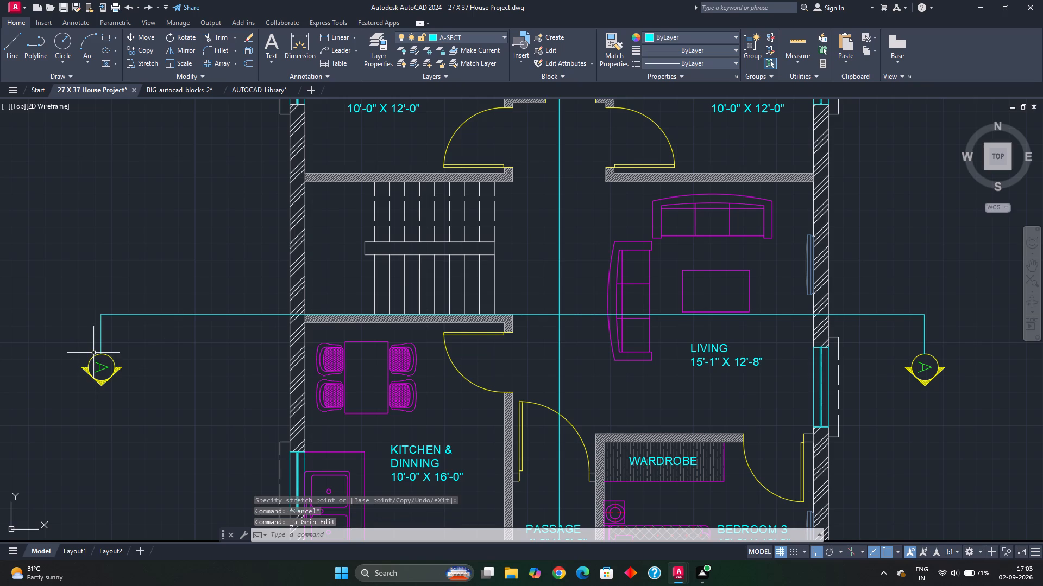
Move the kitchen-side A marker and its short line together along the section line, close to the outer wall.
{"action": "left_click_drag", "start_coordinate": [68, 293], "coordinate": [73, 299]}
{"action": "left_click", "coordinate": [140, 414]}
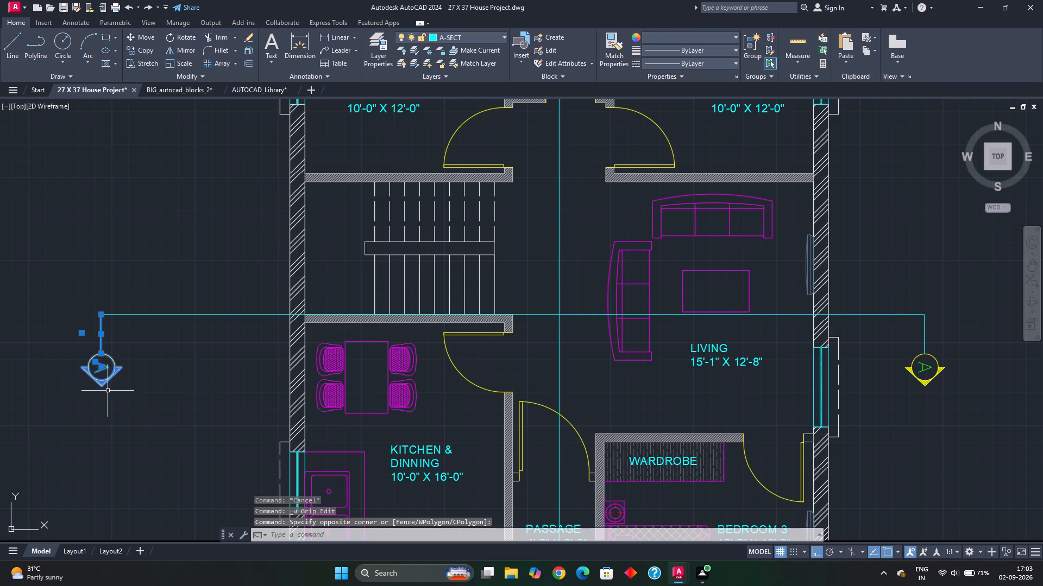
{"action": "left_click_drag", "start_coordinate": [100, 386], "coordinate": [192, 386]}
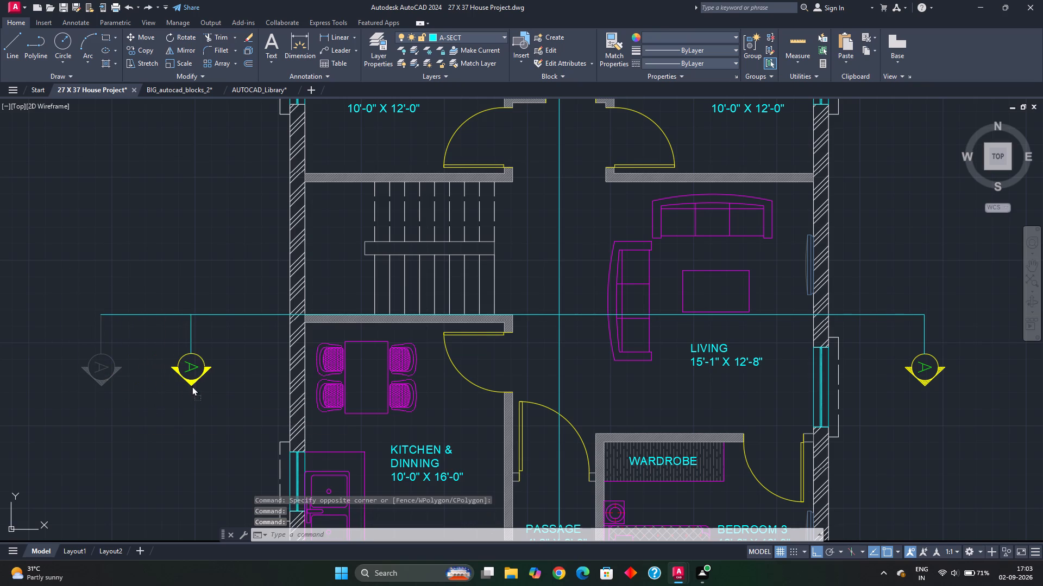
{"action": "left_click_drag", "start_coordinate": [192, 386], "coordinate": [238, 387]}
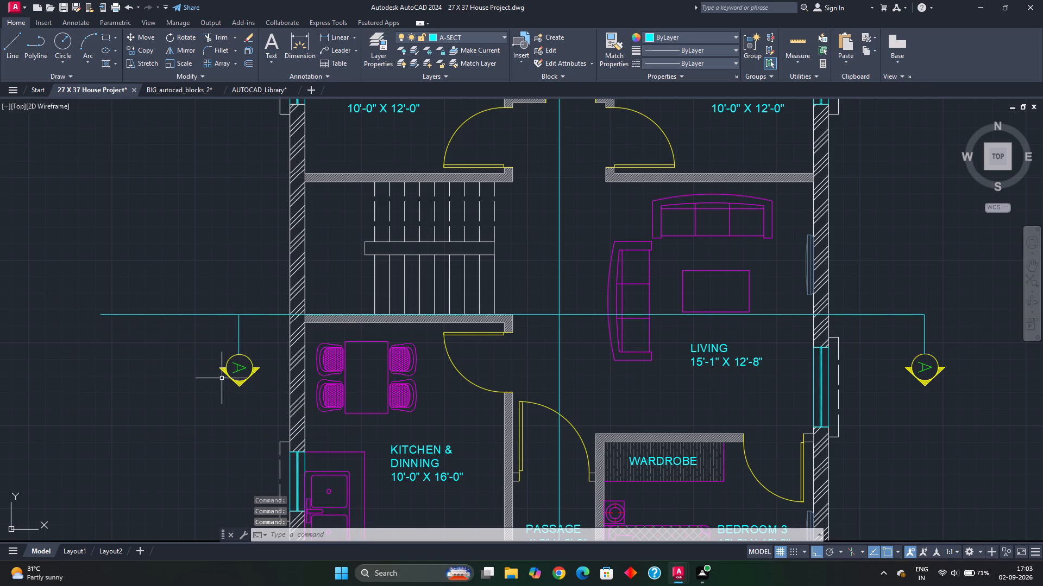
Trim the horizontal section line's excess outside the kitchen-side outer wall.
{"action": "type", "text": "TR"}
{"action": "key", "text": "space"}
{"action": "left_click_drag", "start_coordinate": [201, 306], "coordinate": [184, 350]}
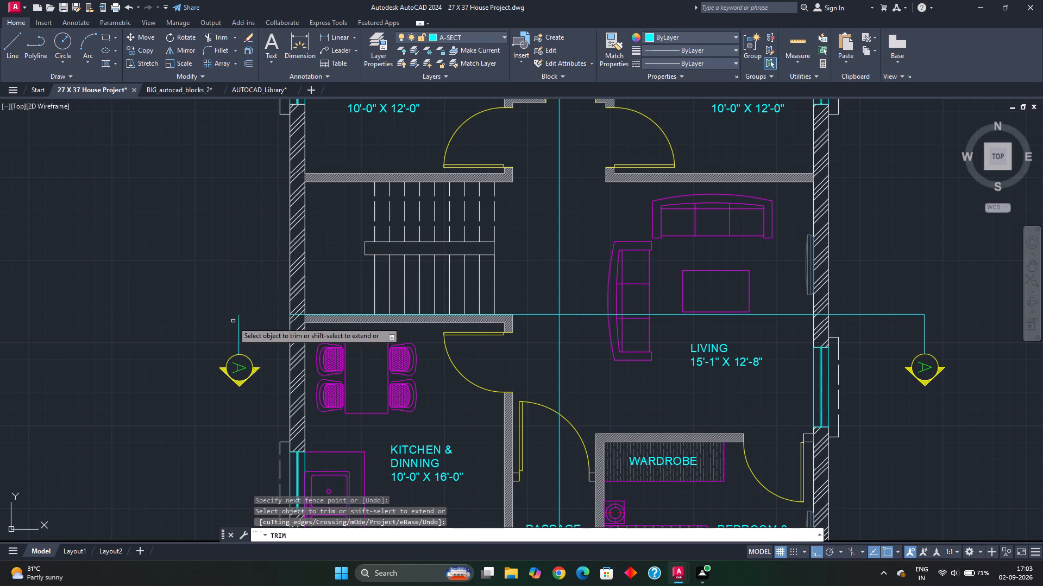
{"action": "key", "text": "Escape"}
{"action": "key", "text": "Escape"}
{"action": "key", "text": "Escape"}
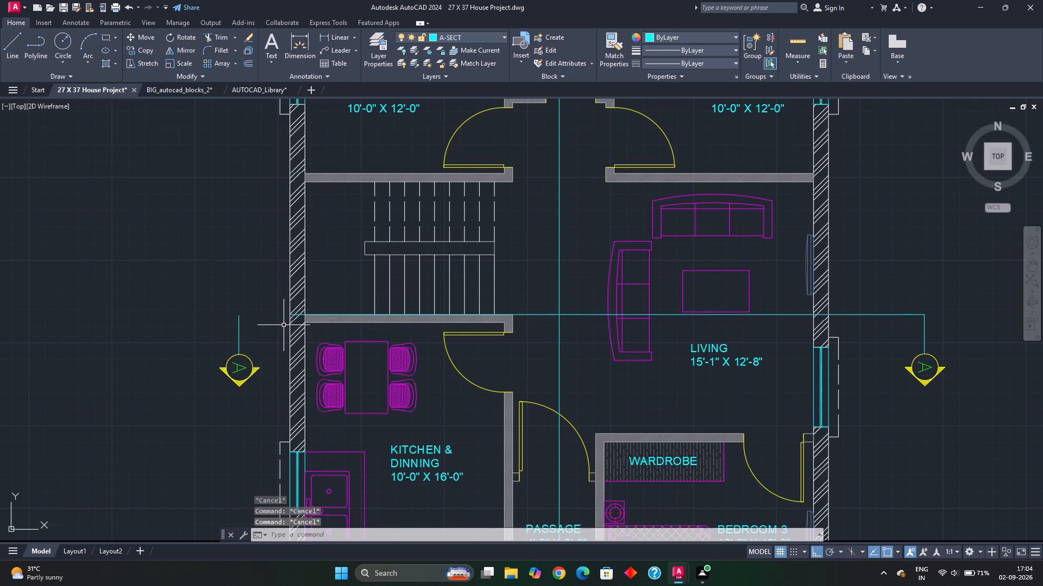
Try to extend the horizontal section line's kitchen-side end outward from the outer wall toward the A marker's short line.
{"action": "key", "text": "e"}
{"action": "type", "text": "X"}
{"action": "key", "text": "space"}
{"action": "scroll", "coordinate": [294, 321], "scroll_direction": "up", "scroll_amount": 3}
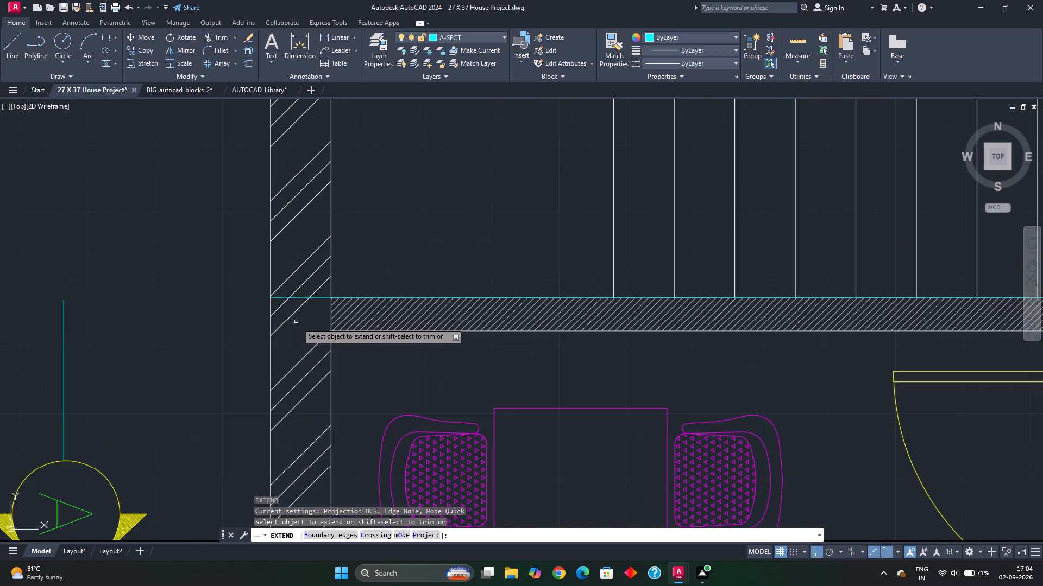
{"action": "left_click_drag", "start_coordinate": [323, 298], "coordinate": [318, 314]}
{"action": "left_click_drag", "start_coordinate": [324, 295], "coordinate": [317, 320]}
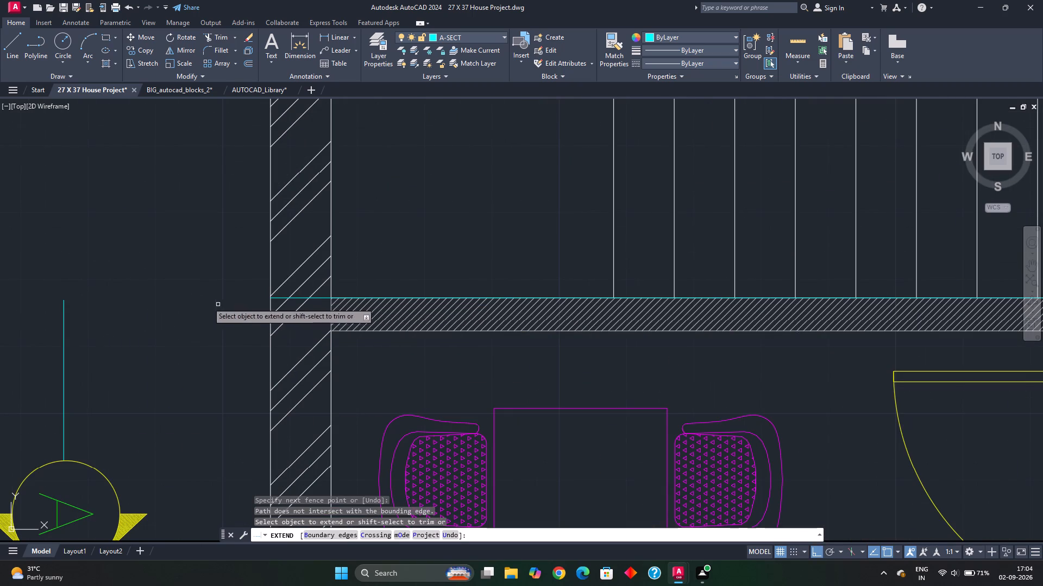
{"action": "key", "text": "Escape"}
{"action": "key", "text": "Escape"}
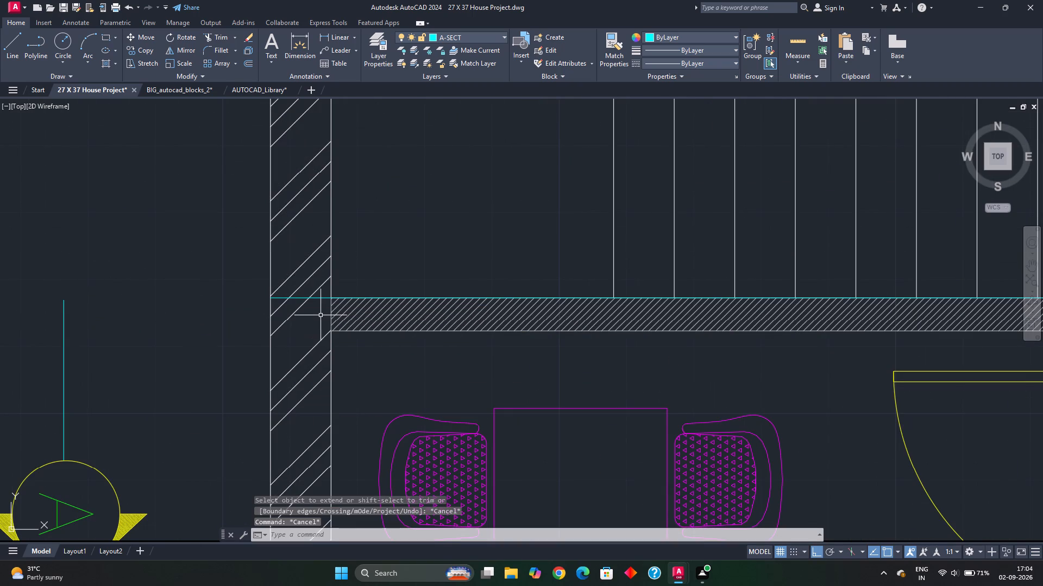
Fillet the horizontal section line with the kitchen-side marker's short vertical line at radius 0 to form a sharp corner.
{"action": "key", "text": "f"}
{"action": "key", "text": "space"}
{"action": "type", "text": "R"}
{"action": "key", "text": "space"}
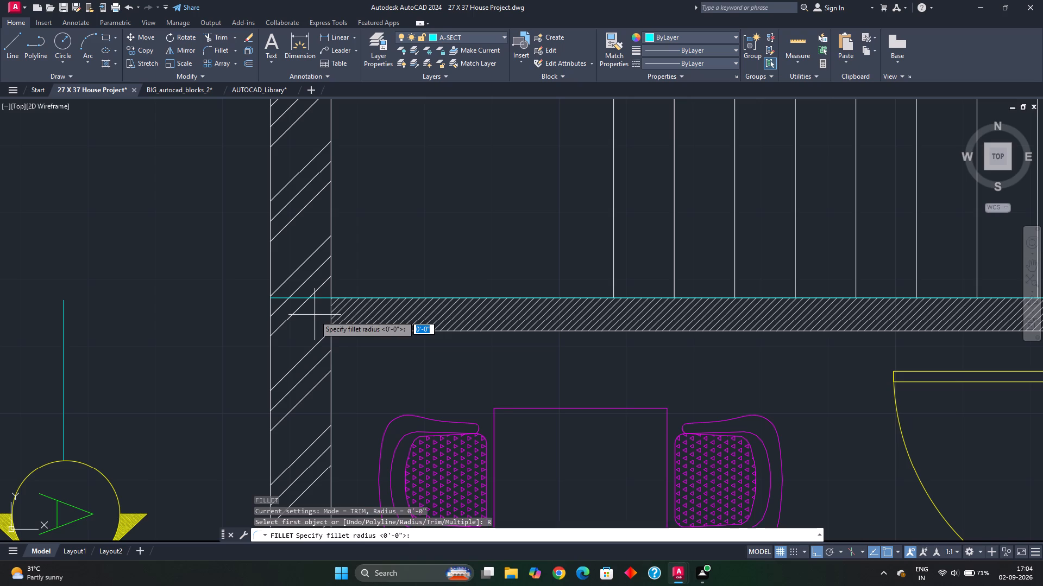
{"action": "key", "text": "space"}
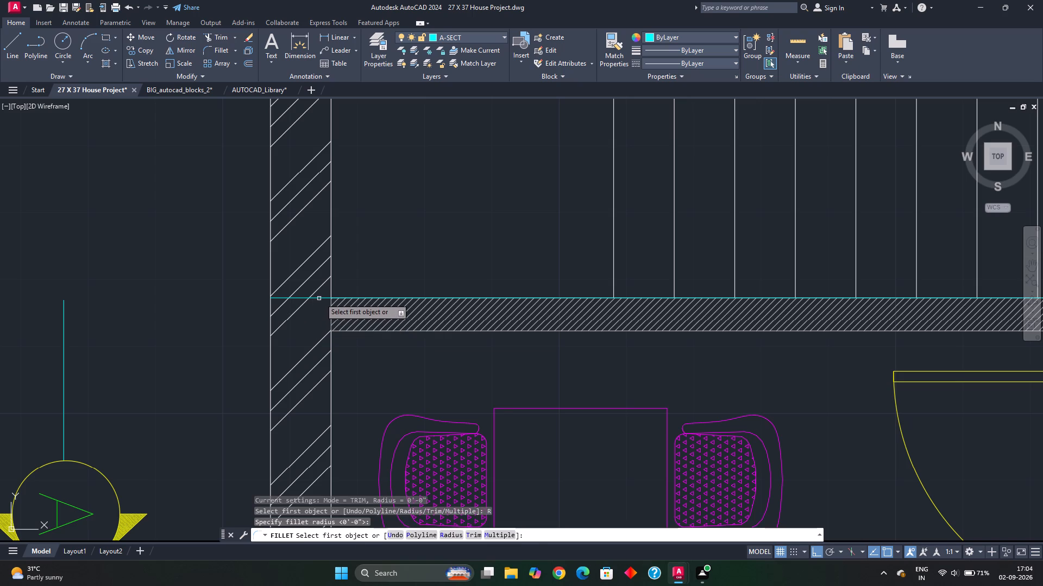
{"action": "left_click", "coordinate": [321, 297]}
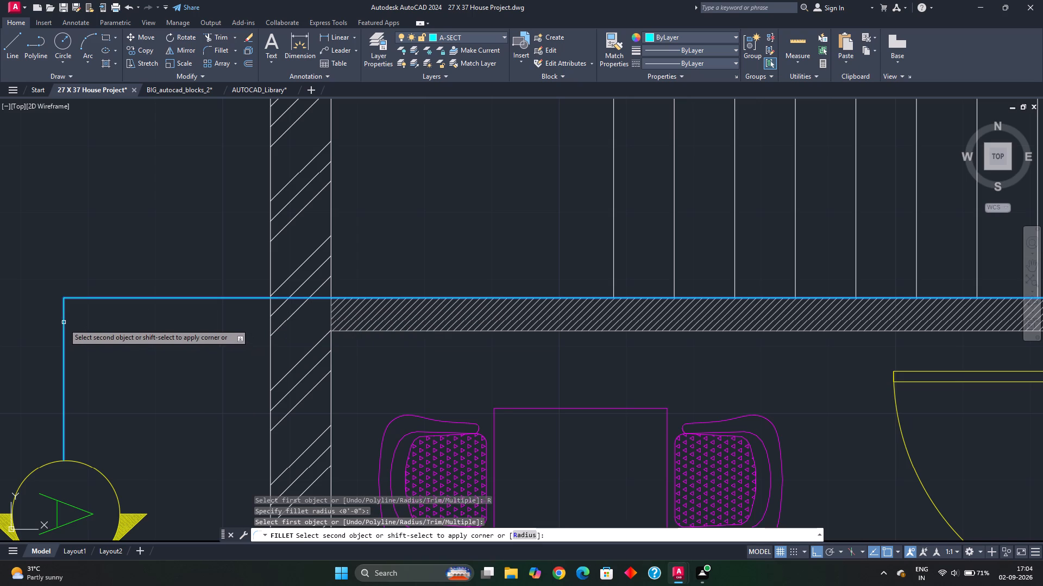
{"action": "left_click", "coordinate": [64, 323]}
Move the living-side A marker and its short vertical line together toward the living room's outer wall.
{"action": "scroll", "coordinate": [159, 342], "scroll_direction": "down", "scroll_amount": 2}
{"action": "middle_click_drag", "start_coordinate": [233, 349], "coordinate": [59, 321]}
{"action": "scroll", "coordinate": [274, 360], "scroll_direction": "down", "scroll_amount": 2}
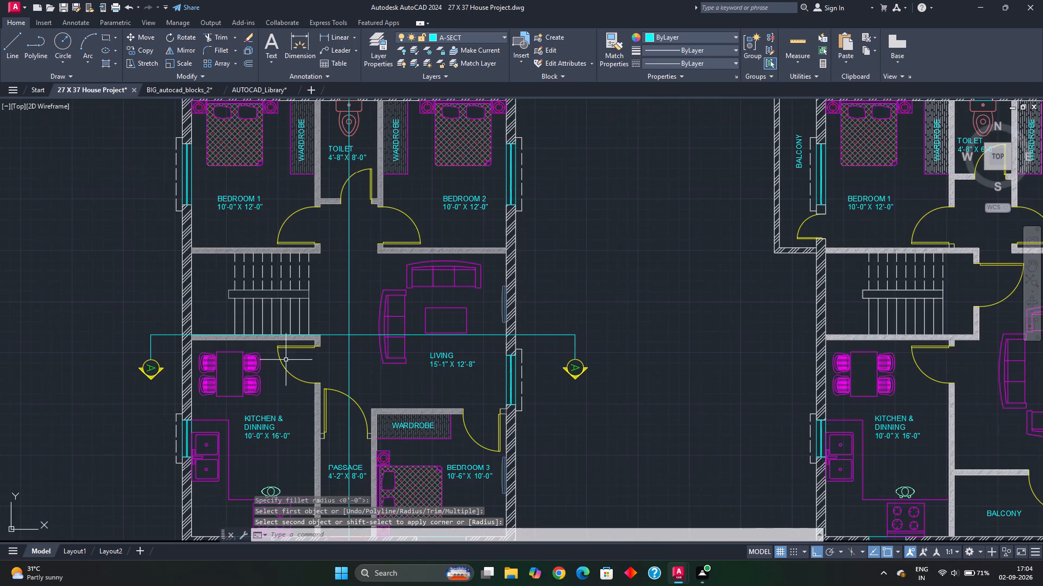
{"action": "middle_click_drag", "start_coordinate": [468, 371], "coordinate": [335, 359]}
{"action": "scroll", "coordinate": [459, 345], "scroll_direction": "up", "scroll_amount": 2}
{"action": "left_click_drag", "start_coordinate": [338, 267], "coordinate": [344, 273]}
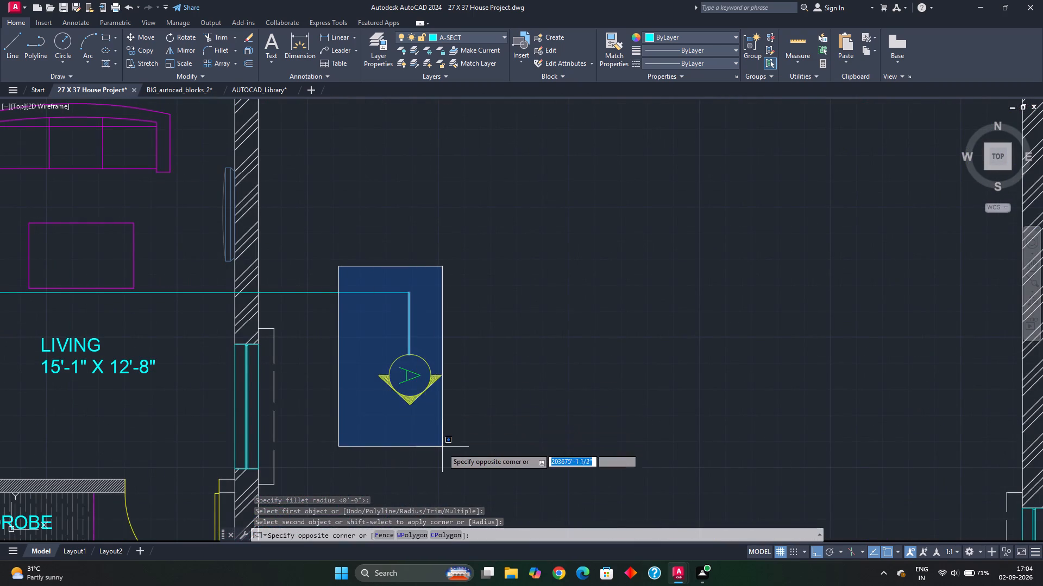
{"action": "left_click", "coordinate": [450, 449]}
{"action": "left_click_drag", "start_coordinate": [411, 406], "coordinate": [381, 404]}
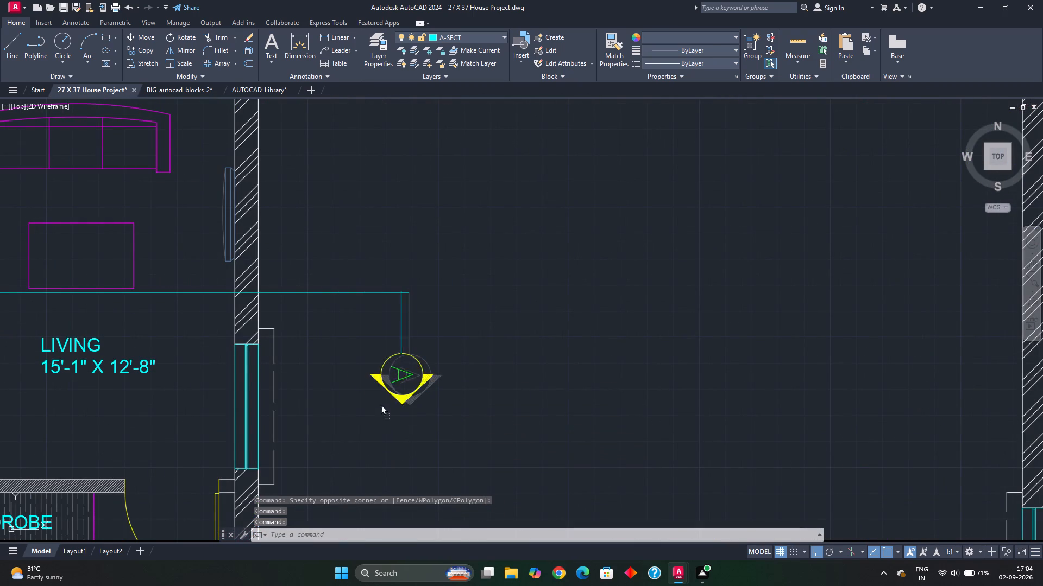
{"action": "left_click_drag", "start_coordinate": [381, 404], "coordinate": [336, 407]}
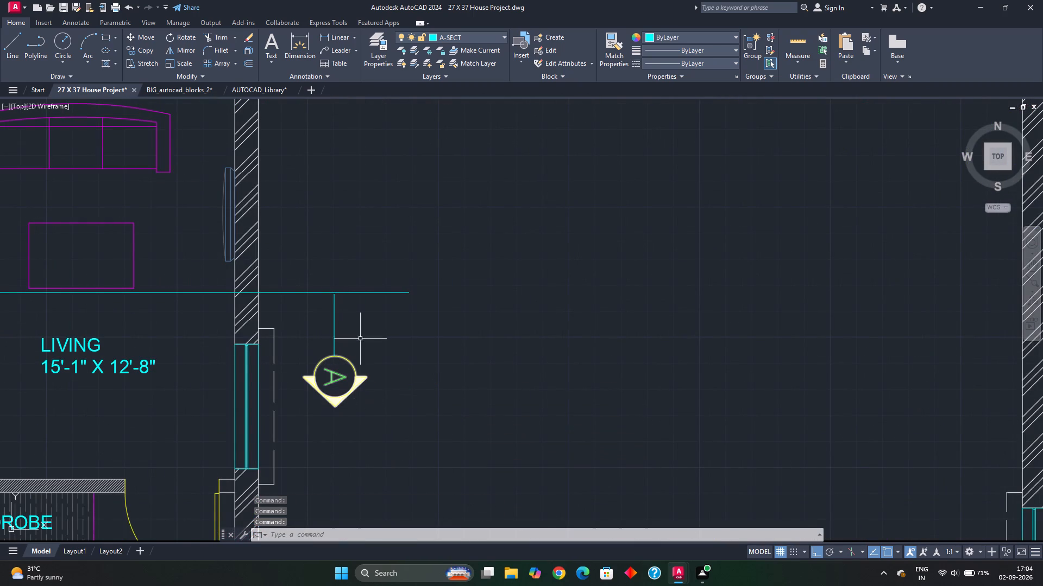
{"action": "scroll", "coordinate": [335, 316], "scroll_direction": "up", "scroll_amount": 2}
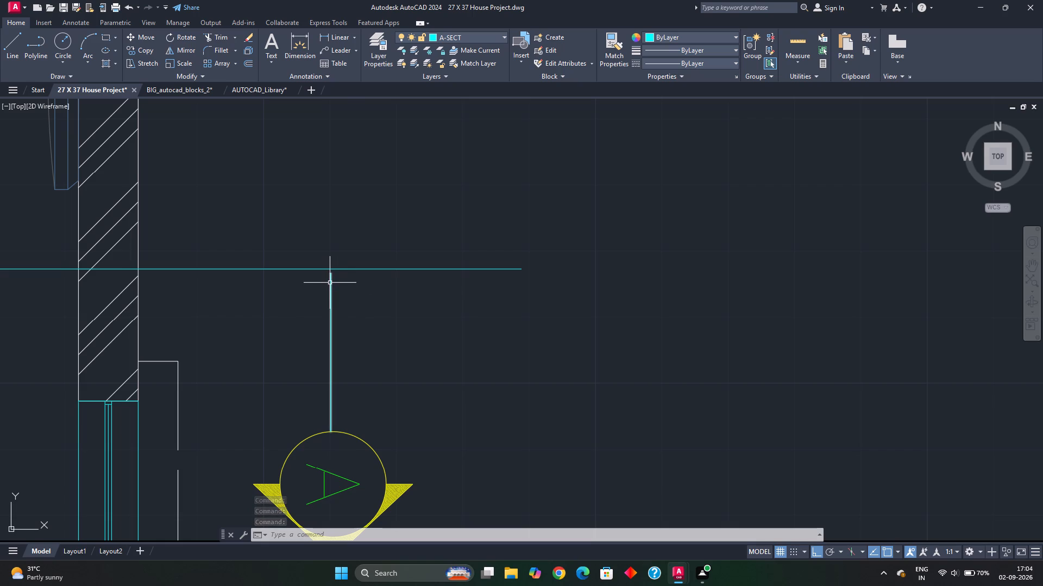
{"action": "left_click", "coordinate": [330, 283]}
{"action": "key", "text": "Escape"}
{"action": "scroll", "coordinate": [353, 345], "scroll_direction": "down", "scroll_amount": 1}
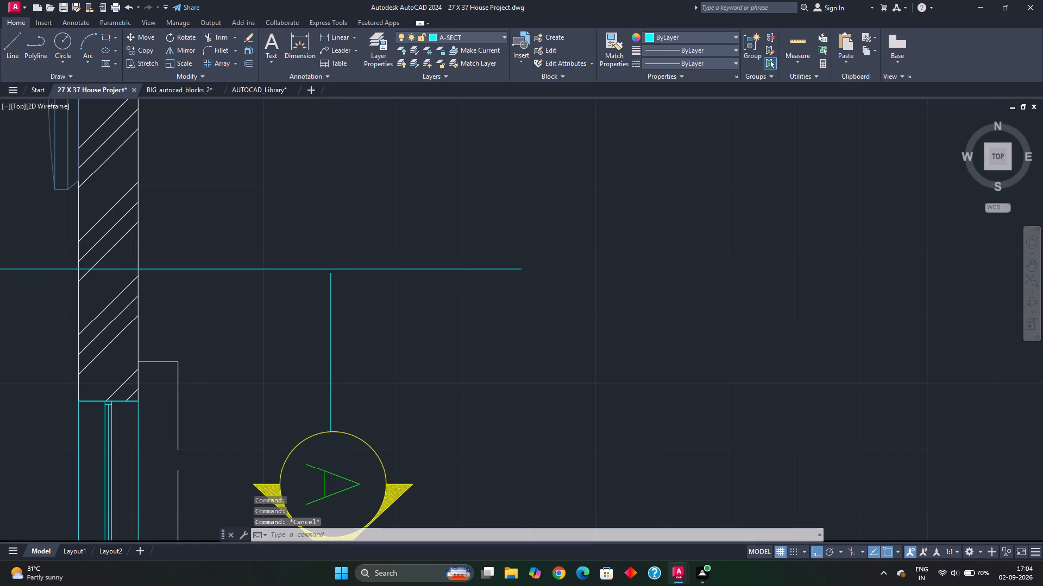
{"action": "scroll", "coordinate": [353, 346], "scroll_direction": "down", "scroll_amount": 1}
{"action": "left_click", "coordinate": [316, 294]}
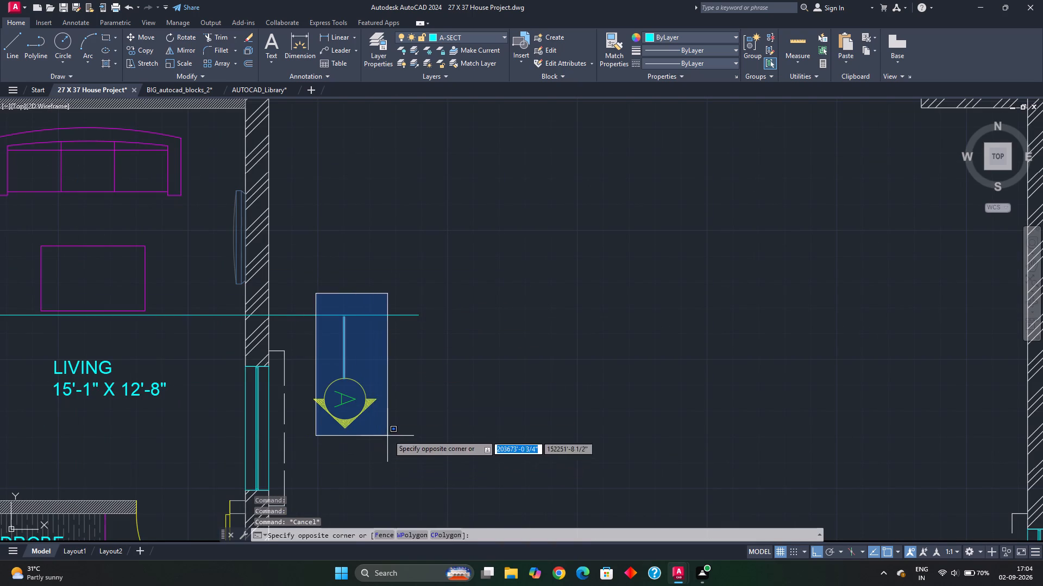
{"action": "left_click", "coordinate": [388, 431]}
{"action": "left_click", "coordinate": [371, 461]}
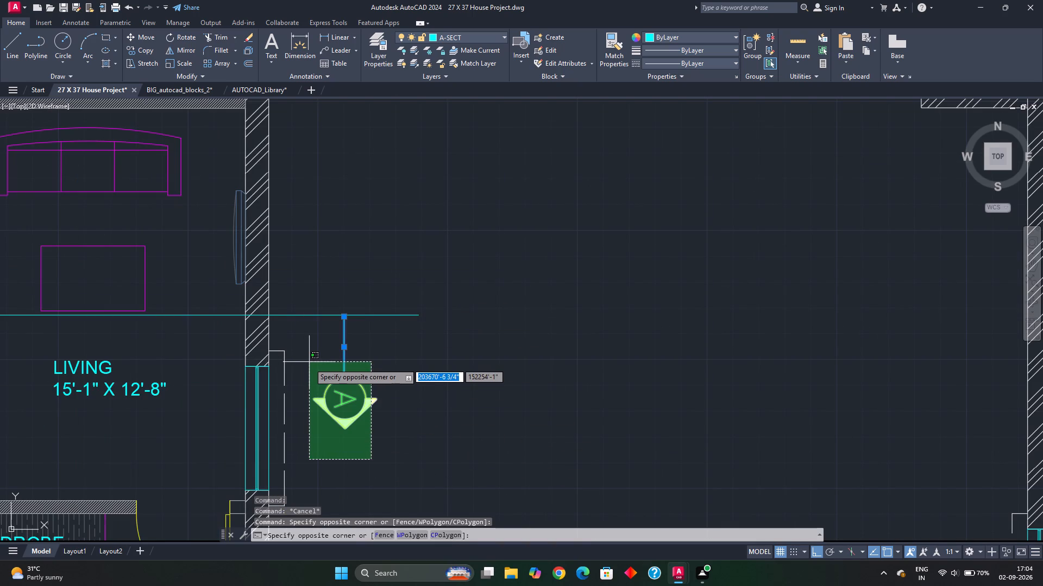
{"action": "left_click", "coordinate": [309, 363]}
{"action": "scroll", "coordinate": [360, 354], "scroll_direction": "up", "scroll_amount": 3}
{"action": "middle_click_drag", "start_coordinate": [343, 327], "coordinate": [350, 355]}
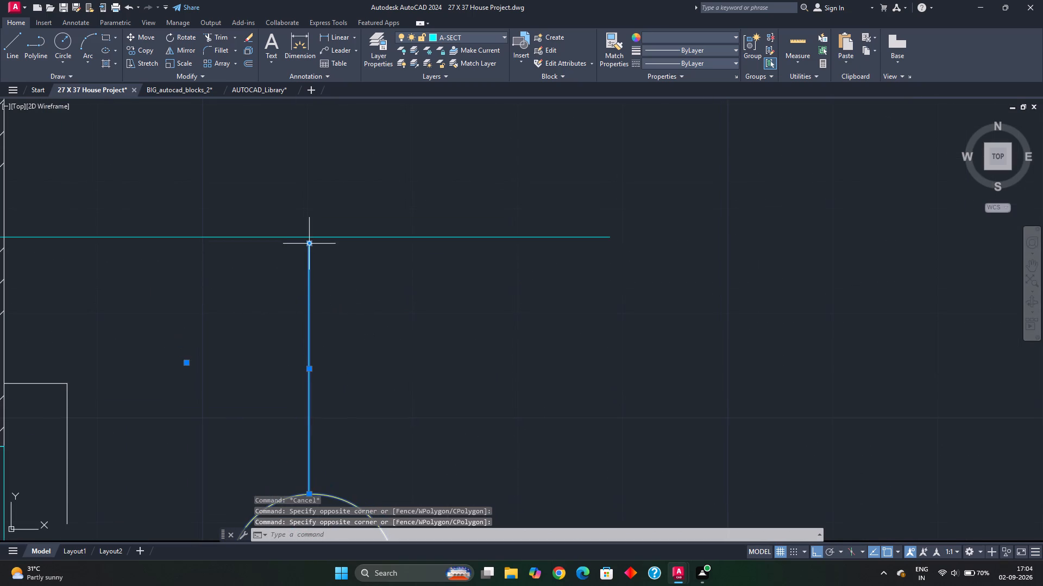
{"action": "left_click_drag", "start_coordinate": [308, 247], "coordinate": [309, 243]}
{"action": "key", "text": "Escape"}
Extend the living-side marker's short vertical line up to the horizontal section line.
{"action": "scroll", "coordinate": [284, 243], "scroll_direction": "up", "scroll_amount": 2}
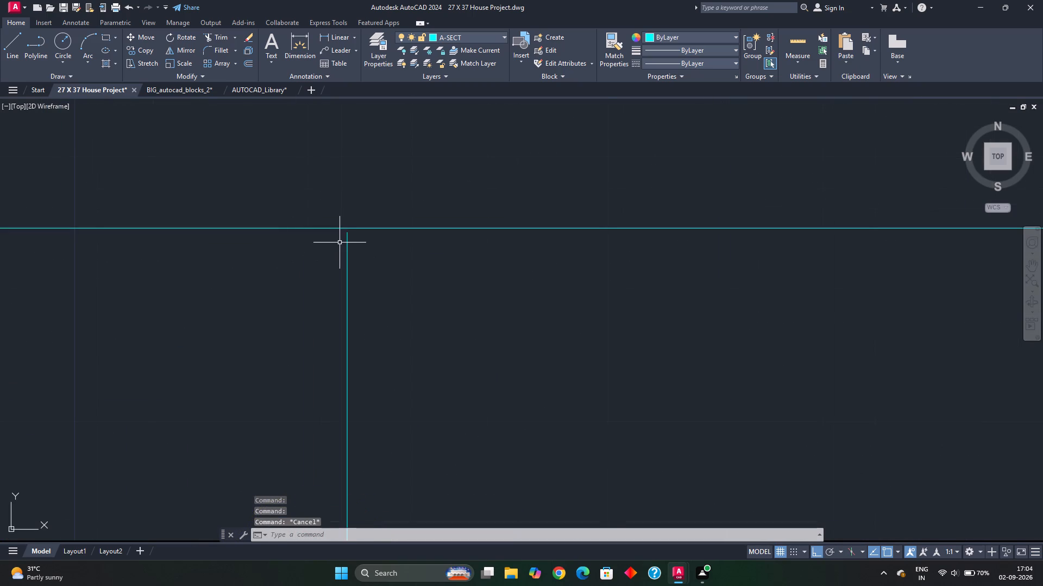
{"action": "type", "text": "EX"}
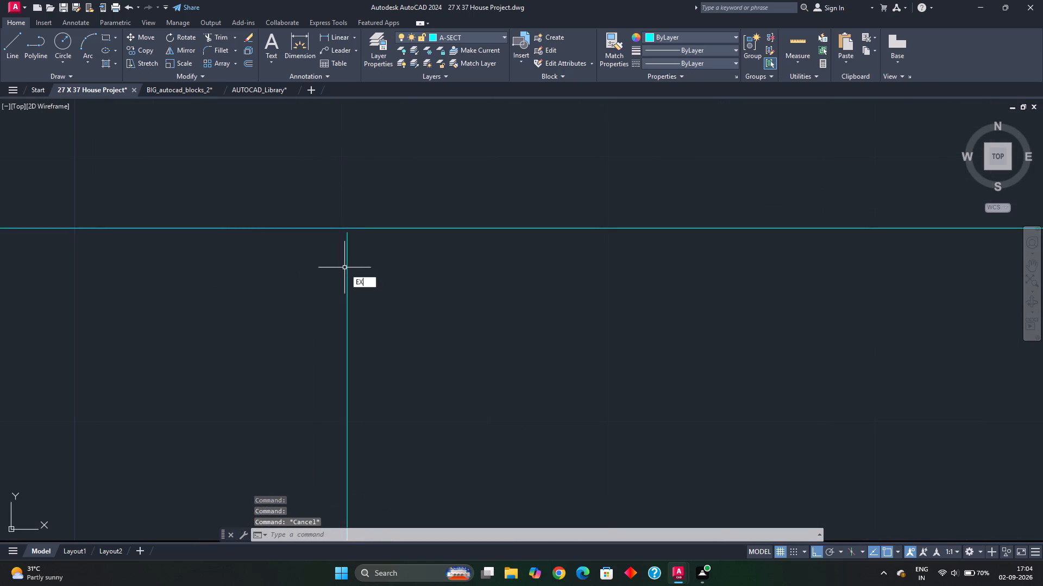
{"action": "key", "text": "space"}
{"action": "left_click", "coordinate": [346, 243]}
{"action": "key", "text": "Escape"}
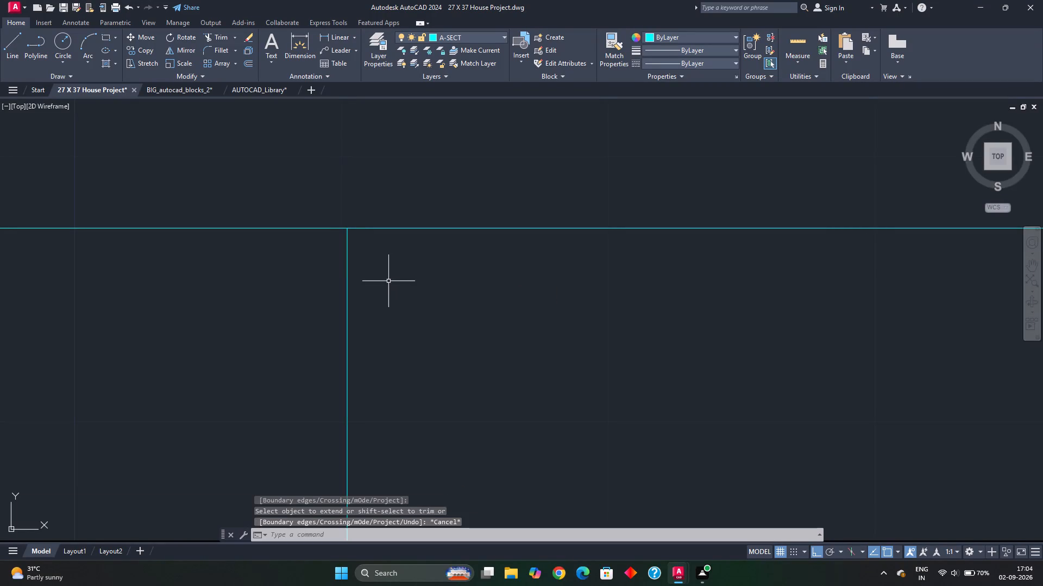
Trim the horizontal section line's excess beyond the living-side marker's short vertical line.
{"action": "key", "text": "t"}
{"action": "key", "text": "r"}
{"action": "key", "text": "space"}
{"action": "left_click_drag", "start_coordinate": [417, 198], "coordinate": [428, 301]}
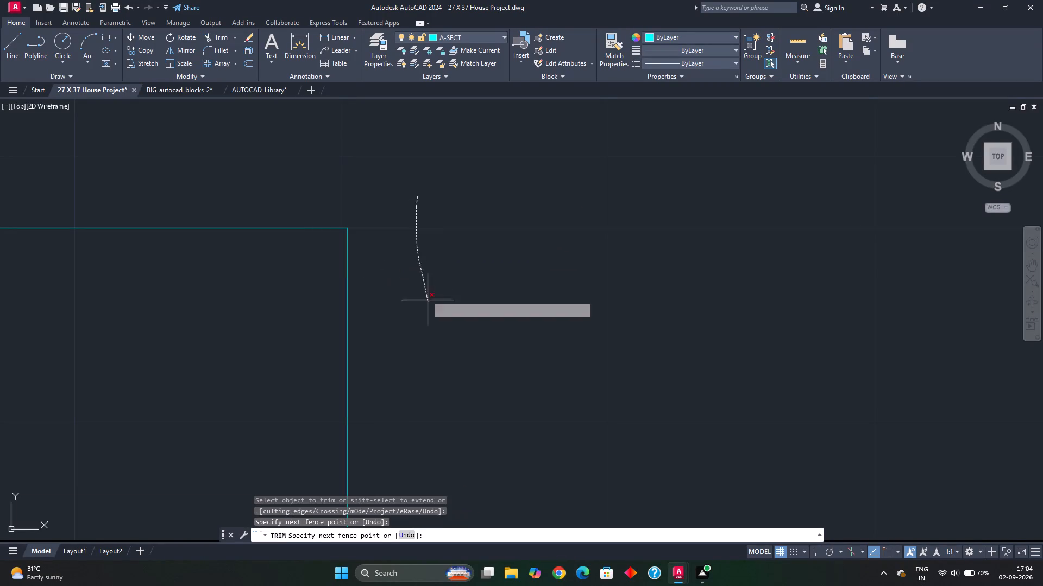
{"action": "scroll", "coordinate": [420, 301], "scroll_direction": "down", "scroll_amount": 3}
{"action": "scroll", "coordinate": [413, 356], "scroll_direction": "down", "scroll_amount": 2}
{"action": "middle_click_drag", "start_coordinate": [400, 376], "coordinate": [403, 326]}
{"action": "key", "text": "Escape"}
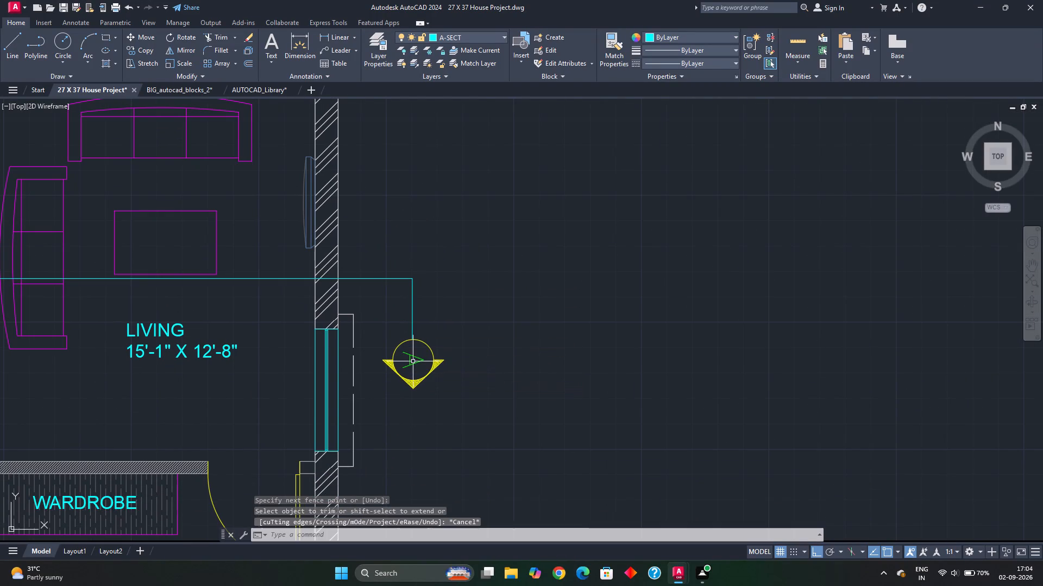
{"action": "key", "text": "Escape"}
{"action": "key", "text": "Escape"}
Change the living-side section marker's letter to B.
{"action": "double_click", "coordinate": [411, 363]}
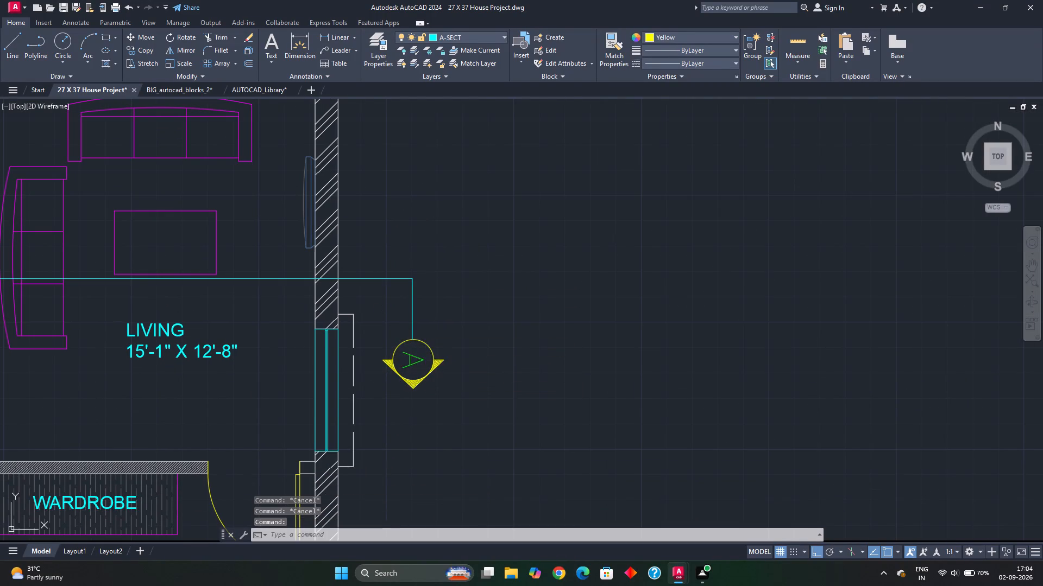
{"action": "left_click_drag", "start_coordinate": [466, 330], "coordinate": [441, 330]}
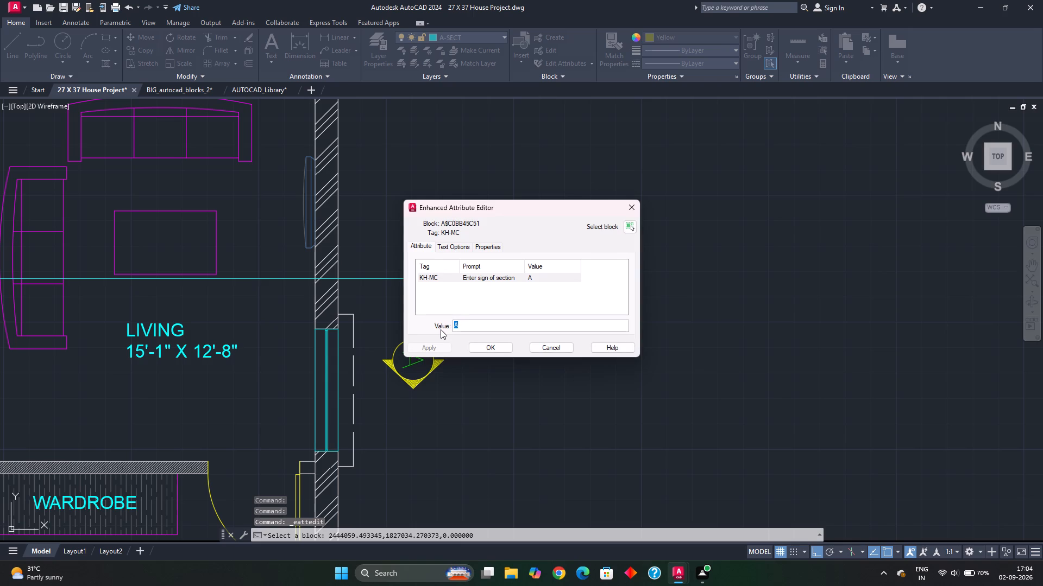
{"action": "key", "text": "b"}
{"action": "key", "text": "Return"}
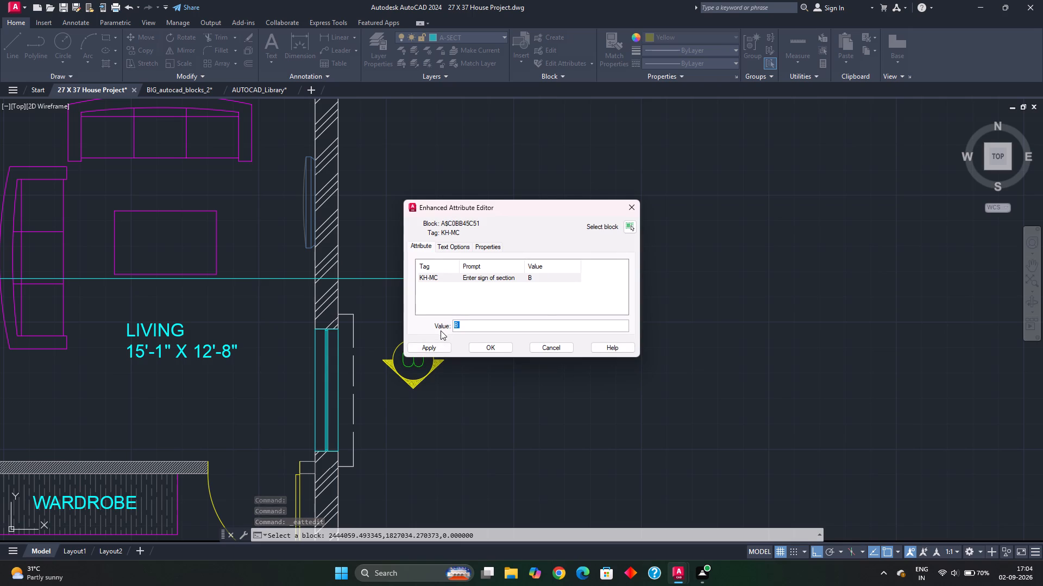
{"action": "left_click", "coordinate": [495, 347]}
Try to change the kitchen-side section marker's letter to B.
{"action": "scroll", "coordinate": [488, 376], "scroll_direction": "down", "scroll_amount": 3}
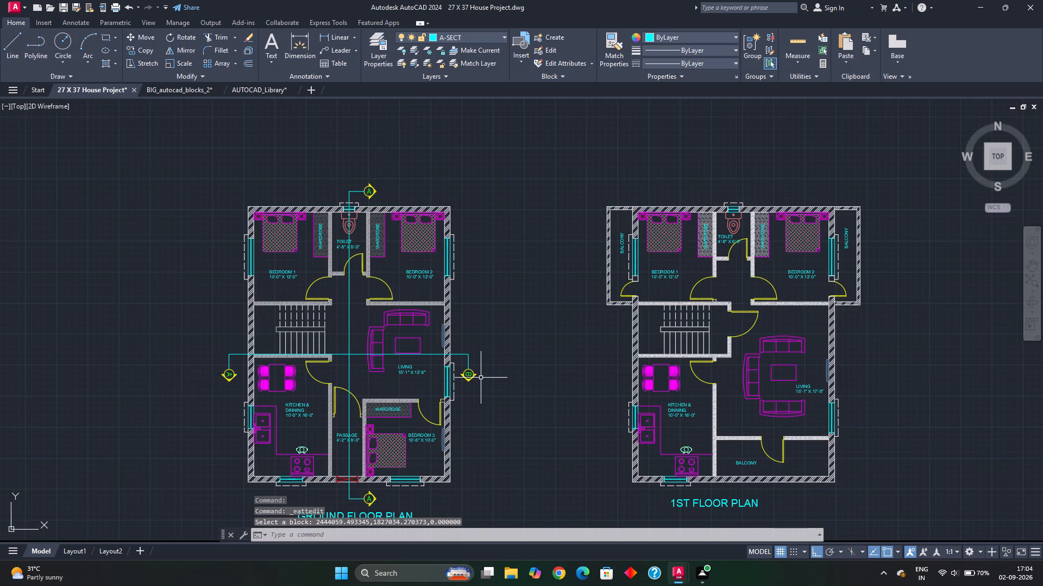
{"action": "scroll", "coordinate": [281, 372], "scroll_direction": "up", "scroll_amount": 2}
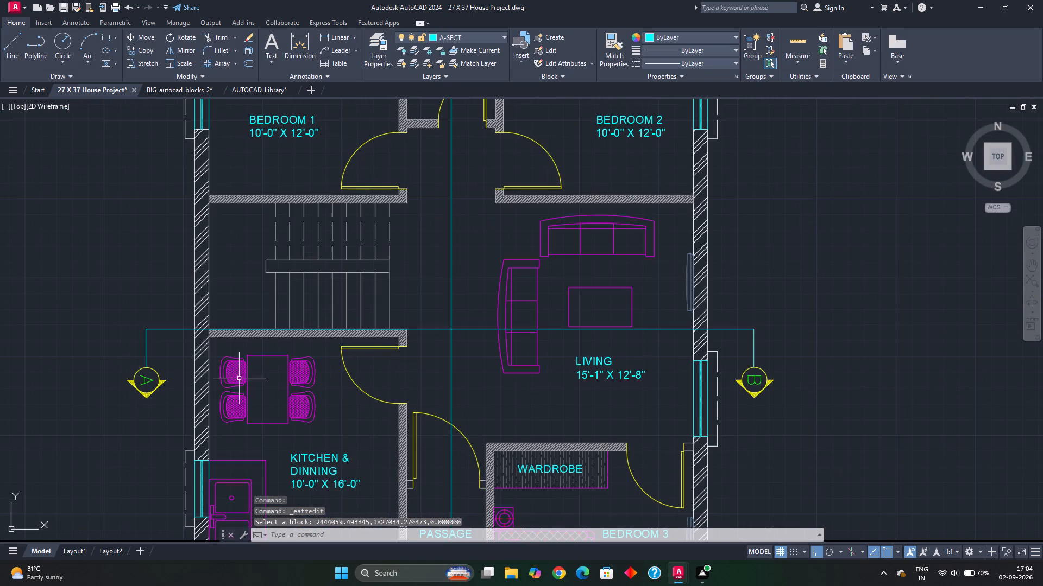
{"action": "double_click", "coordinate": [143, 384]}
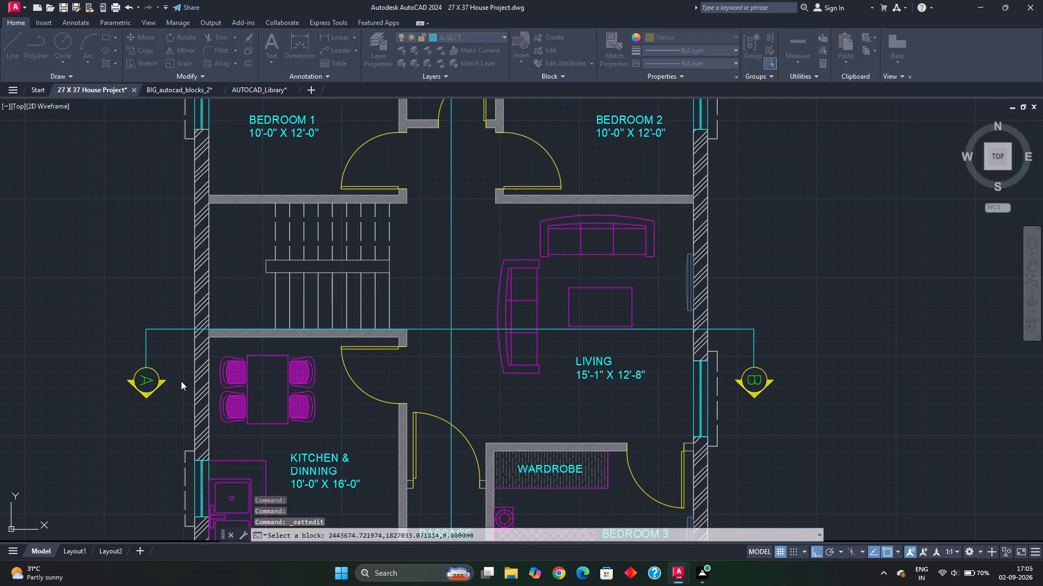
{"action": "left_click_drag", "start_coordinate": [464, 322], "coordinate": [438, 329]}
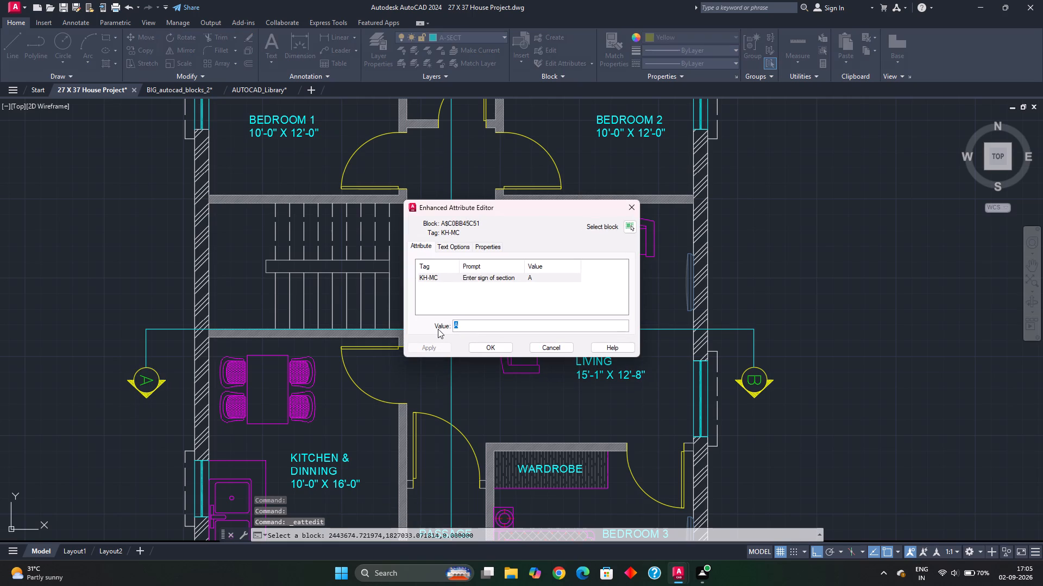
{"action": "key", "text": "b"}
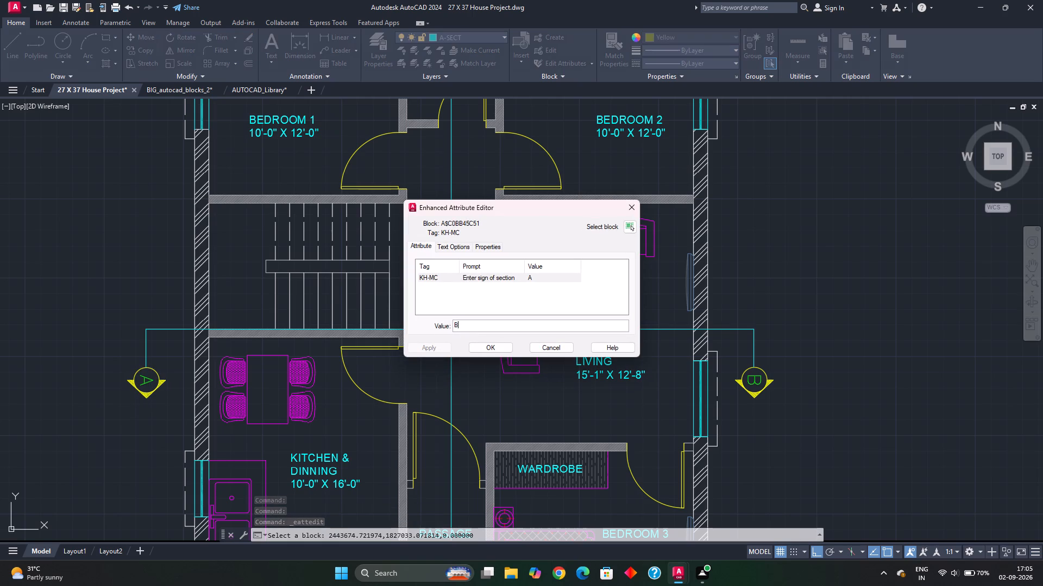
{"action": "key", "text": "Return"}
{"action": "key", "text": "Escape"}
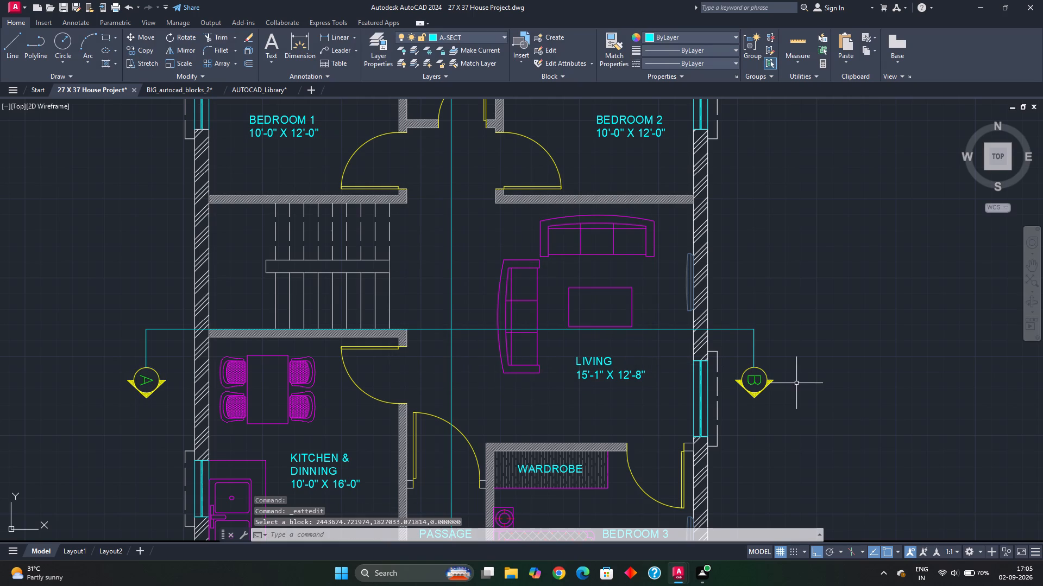
Set the living-side section marker's label to B'.
{"action": "double_click", "coordinate": [755, 386]}
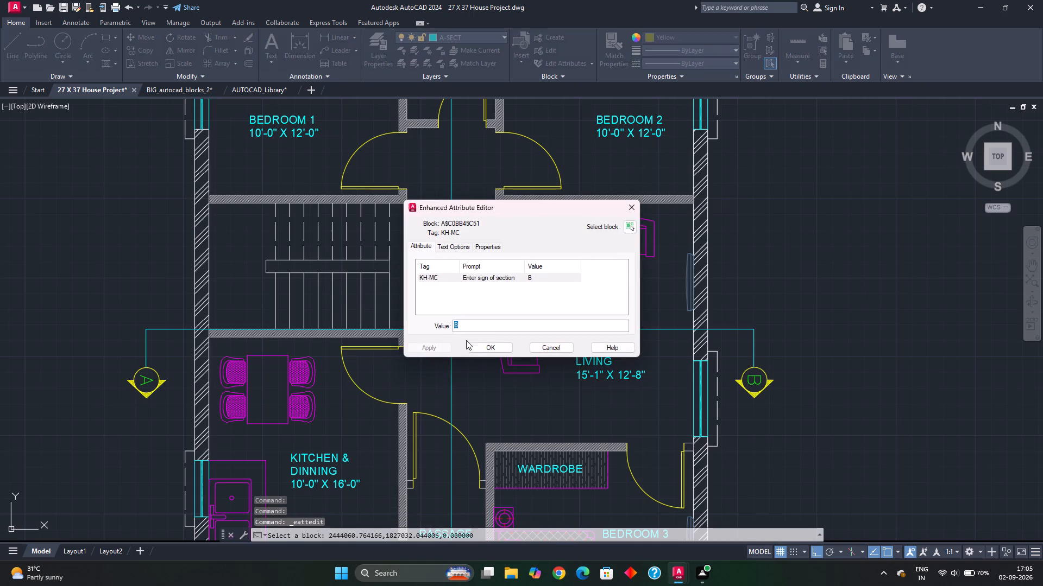
{"action": "left_click", "coordinate": [468, 323]}
{"action": "key", "text": "apostrophe"}
{"action": "left_click", "coordinate": [493, 346]}
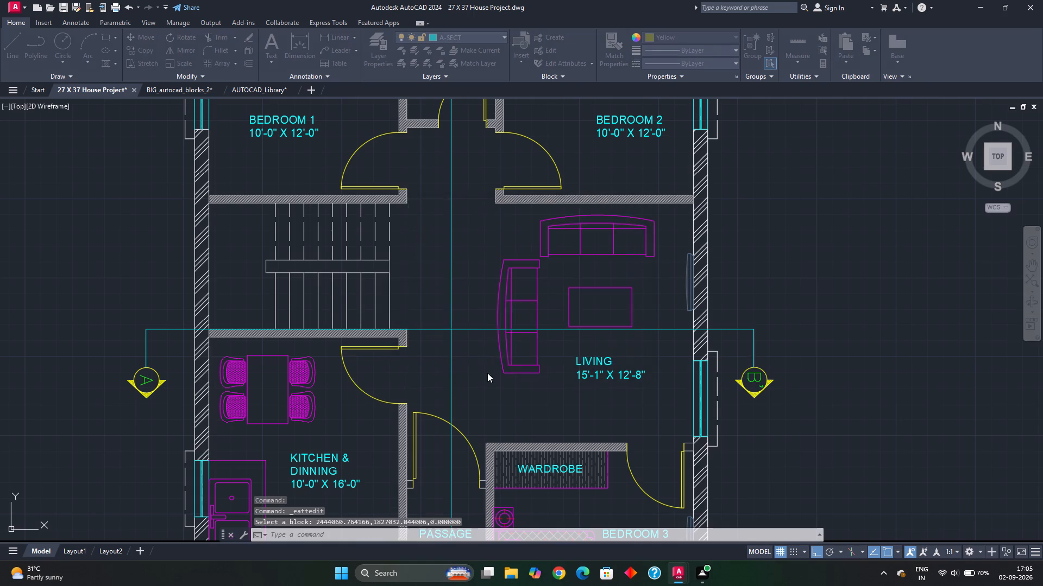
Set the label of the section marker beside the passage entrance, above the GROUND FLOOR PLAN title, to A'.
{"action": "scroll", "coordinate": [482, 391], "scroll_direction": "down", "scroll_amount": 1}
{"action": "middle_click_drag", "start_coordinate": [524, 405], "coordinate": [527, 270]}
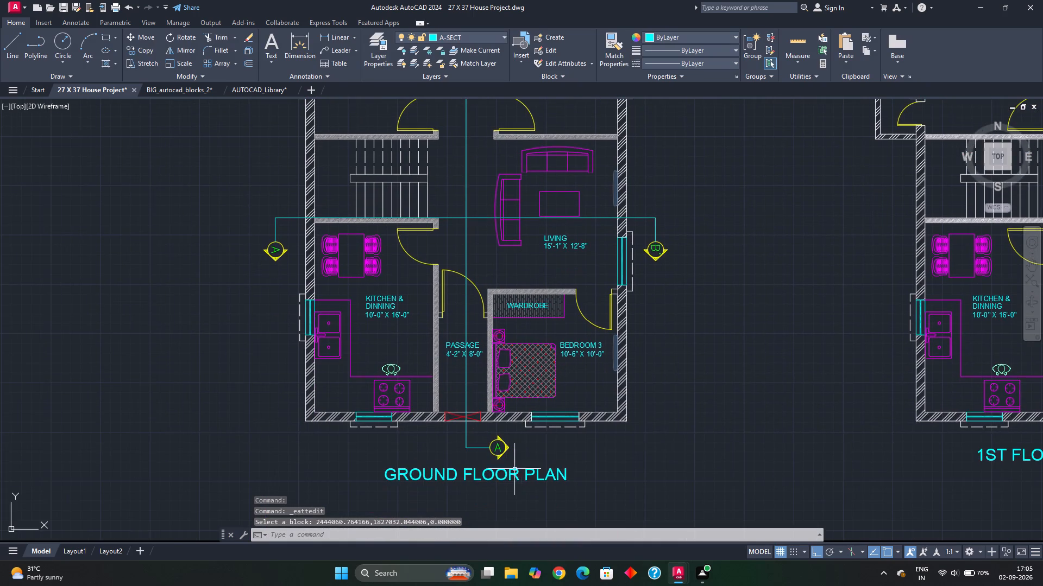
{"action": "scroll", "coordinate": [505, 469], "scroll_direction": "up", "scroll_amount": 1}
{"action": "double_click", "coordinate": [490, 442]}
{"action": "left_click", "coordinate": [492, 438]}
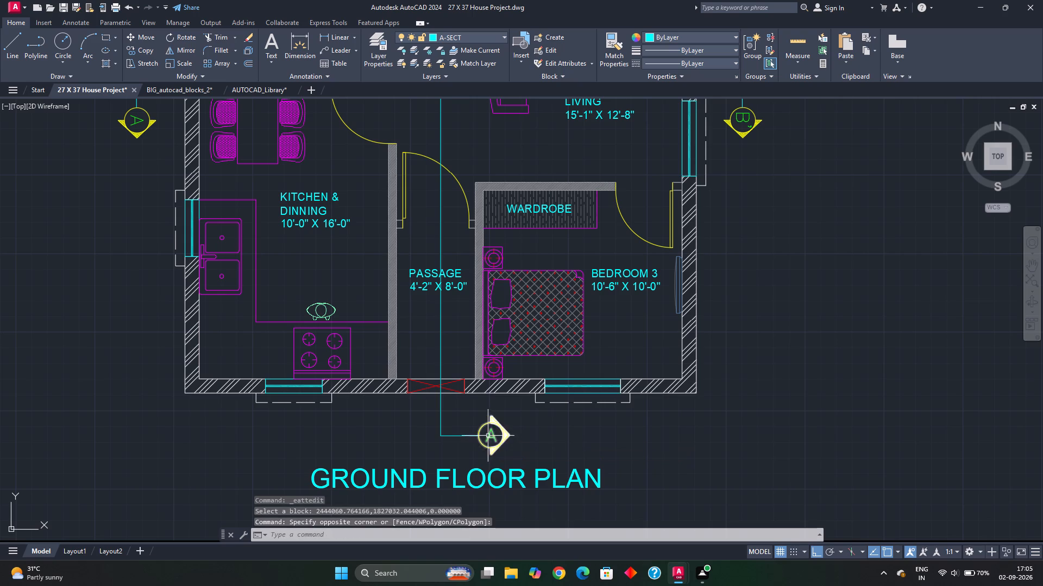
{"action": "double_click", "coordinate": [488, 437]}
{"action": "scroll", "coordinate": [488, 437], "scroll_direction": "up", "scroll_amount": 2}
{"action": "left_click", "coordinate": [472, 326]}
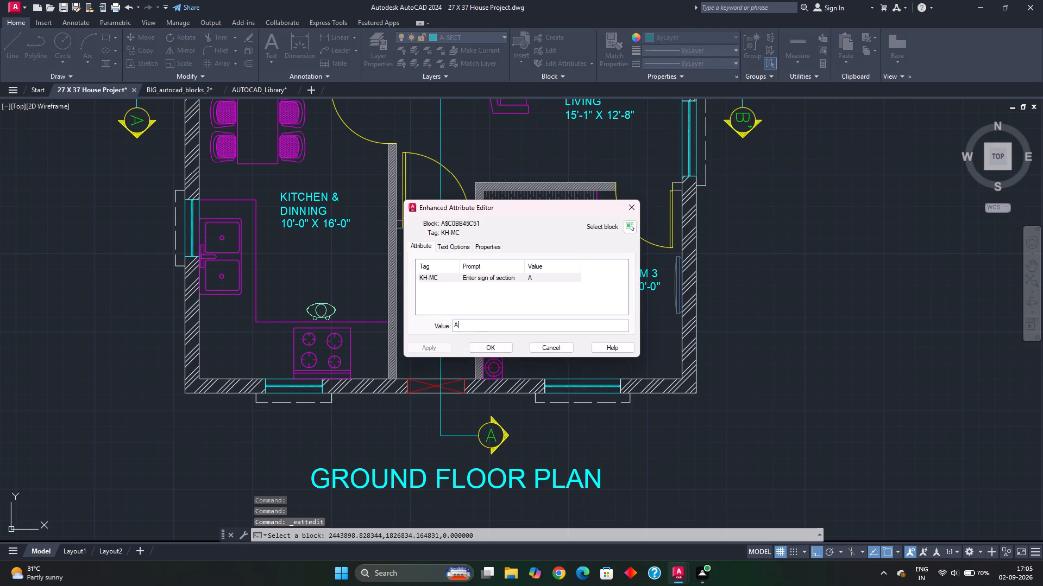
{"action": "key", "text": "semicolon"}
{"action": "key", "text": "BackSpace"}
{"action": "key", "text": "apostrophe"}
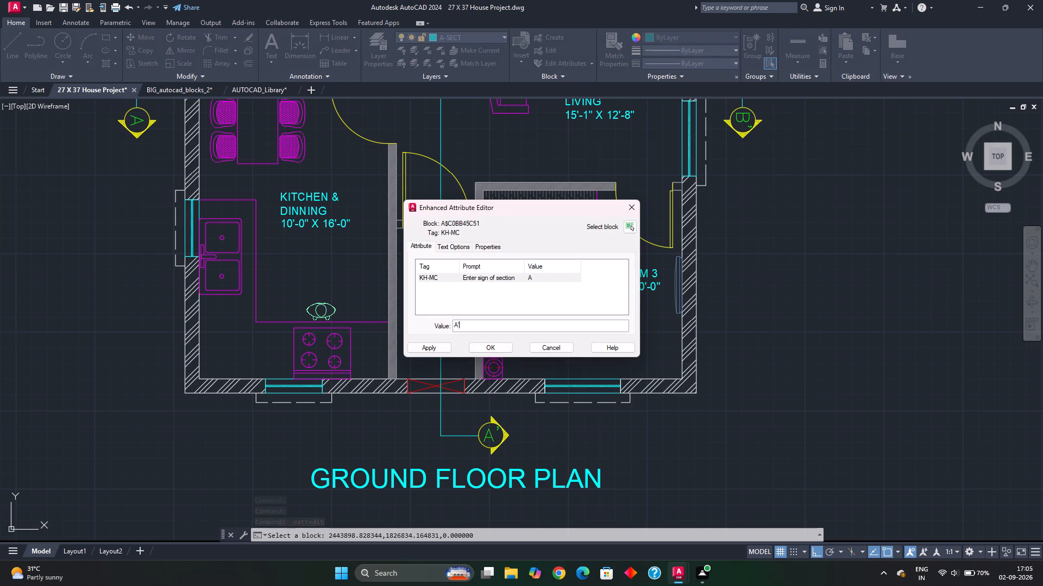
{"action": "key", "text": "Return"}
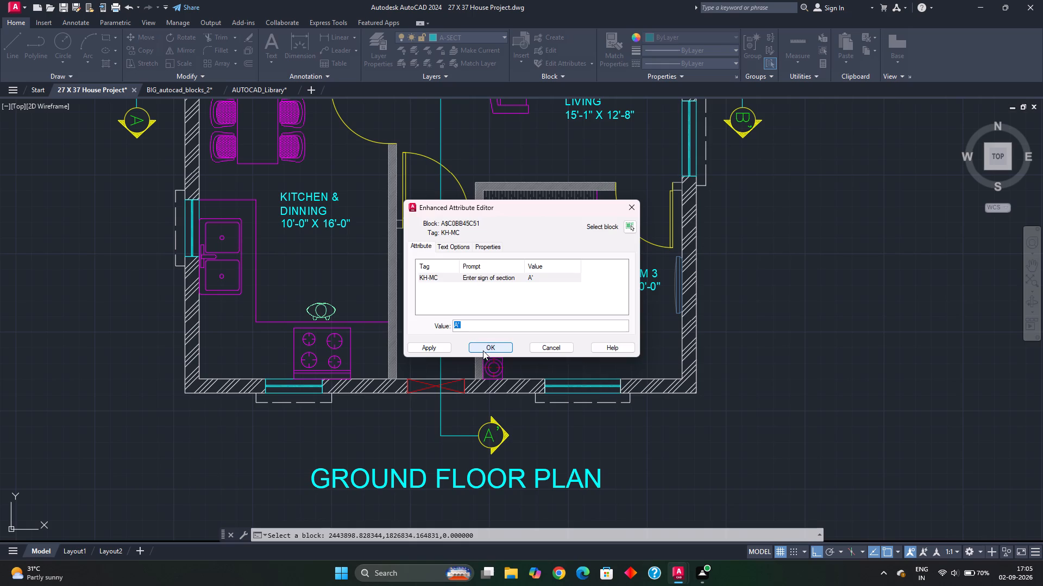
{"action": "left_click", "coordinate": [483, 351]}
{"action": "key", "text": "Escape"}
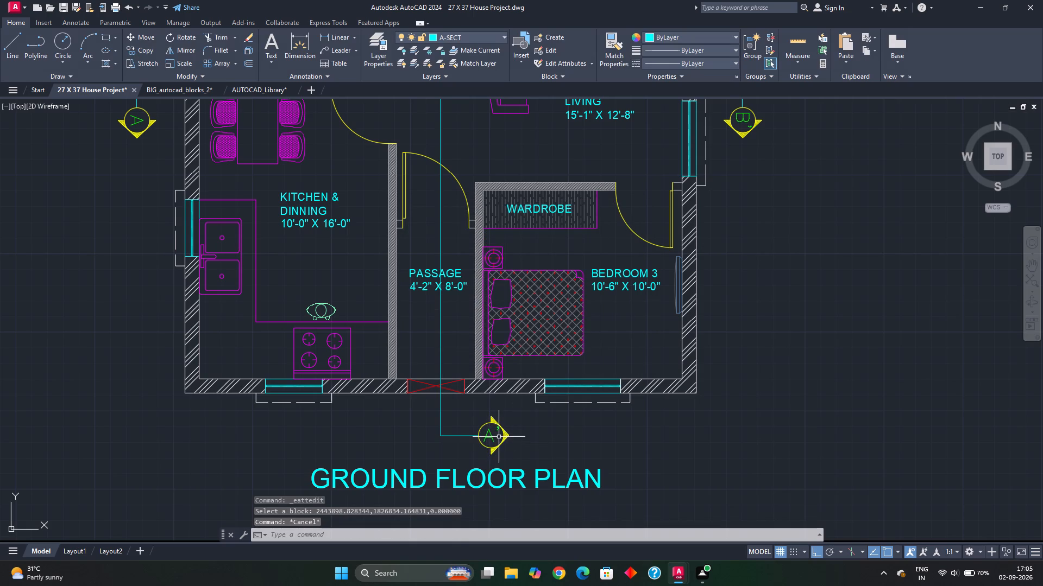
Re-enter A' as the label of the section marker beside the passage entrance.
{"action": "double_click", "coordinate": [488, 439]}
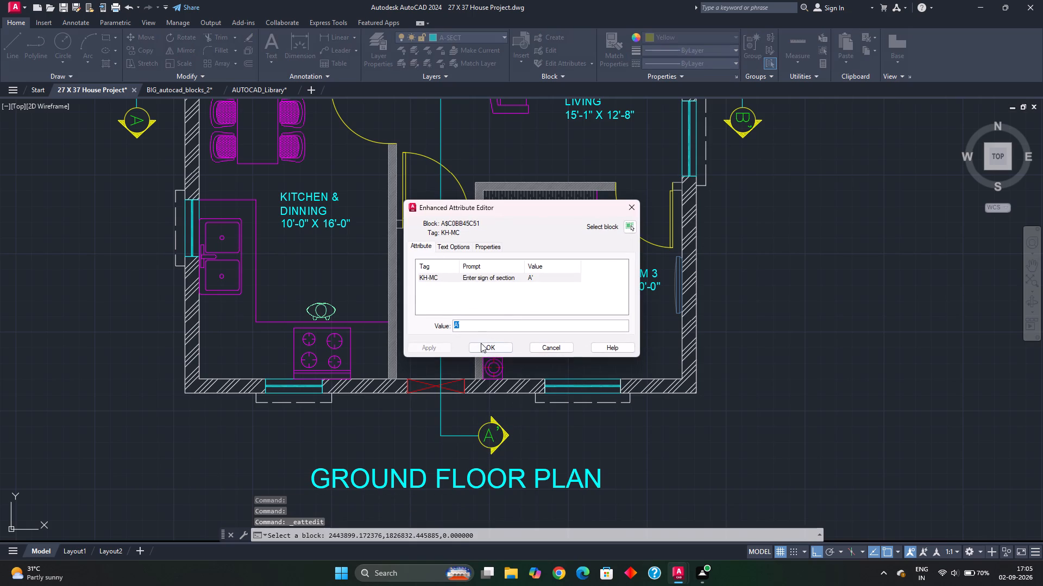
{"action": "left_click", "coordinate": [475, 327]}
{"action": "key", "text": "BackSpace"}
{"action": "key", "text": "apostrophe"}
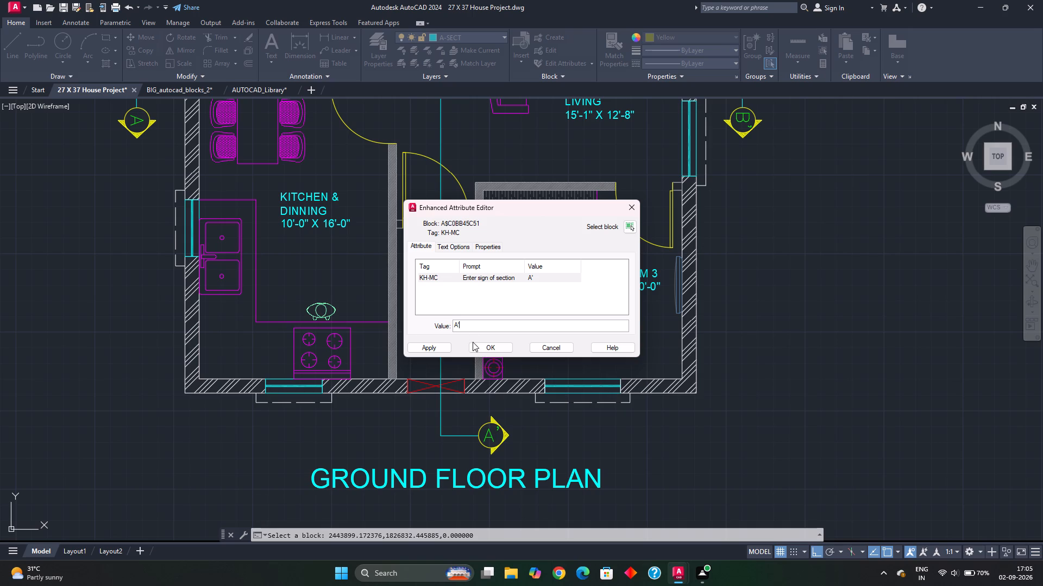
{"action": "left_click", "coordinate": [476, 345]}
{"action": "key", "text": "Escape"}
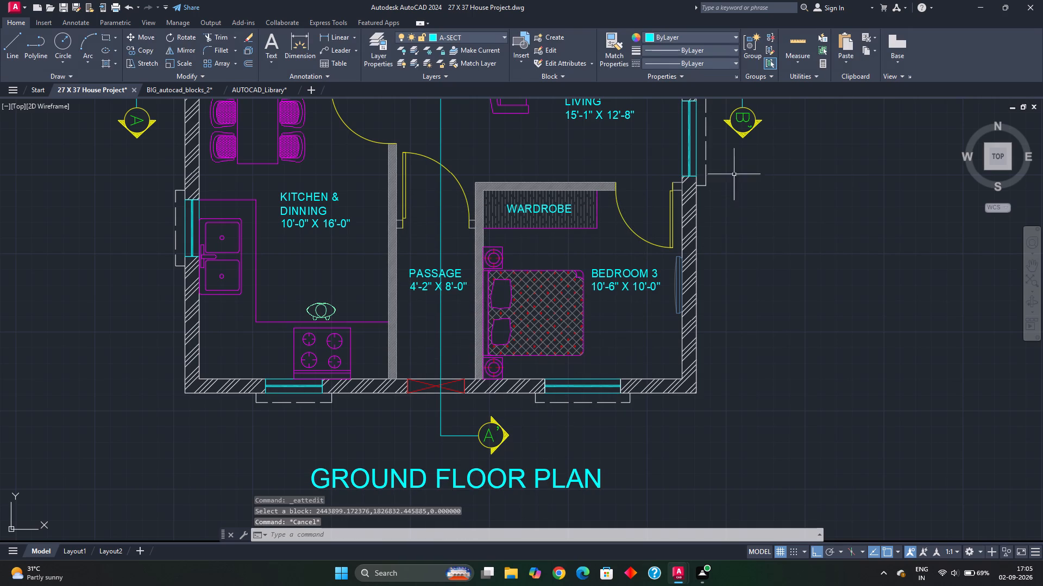
Set the label of the living-side section marker to B.
{"action": "scroll", "coordinate": [720, 236], "scroll_direction": "down", "scroll_amount": 1}
{"action": "scroll", "coordinate": [675, 150], "scroll_direction": "up", "scroll_amount": 4}
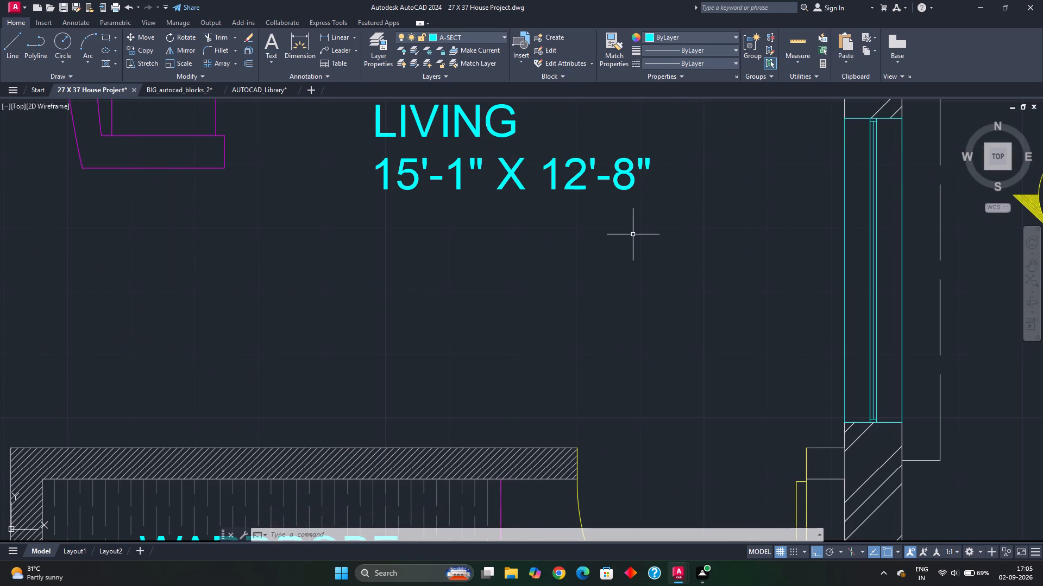
{"action": "scroll", "coordinate": [633, 235], "scroll_direction": "down", "scroll_amount": 2}
{"action": "middle_click_drag", "start_coordinate": [634, 270], "coordinate": [602, 228]}
{"action": "double_click", "coordinate": [783, 176]}
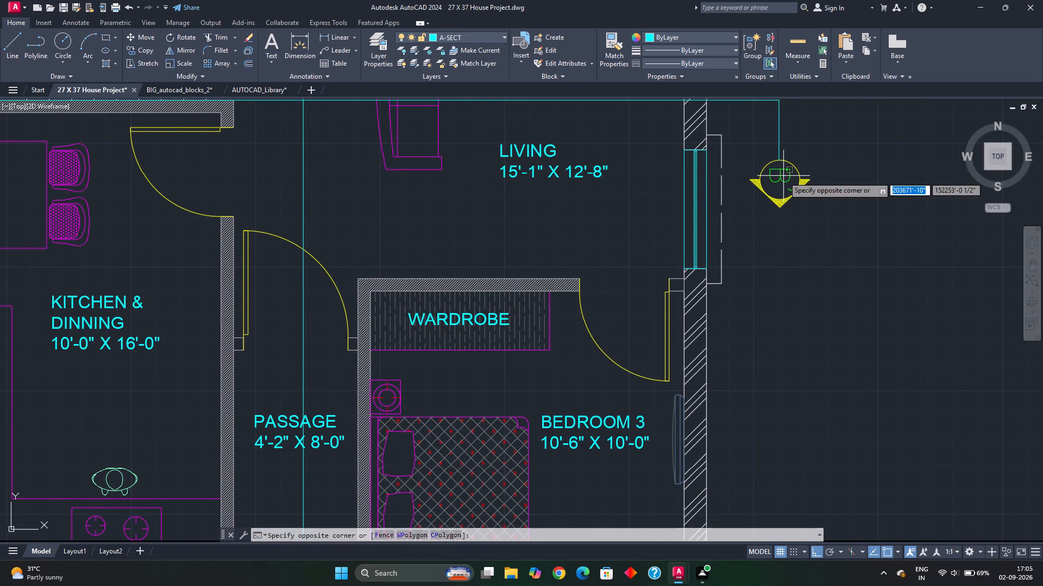
{"action": "double_click", "coordinate": [771, 179]}
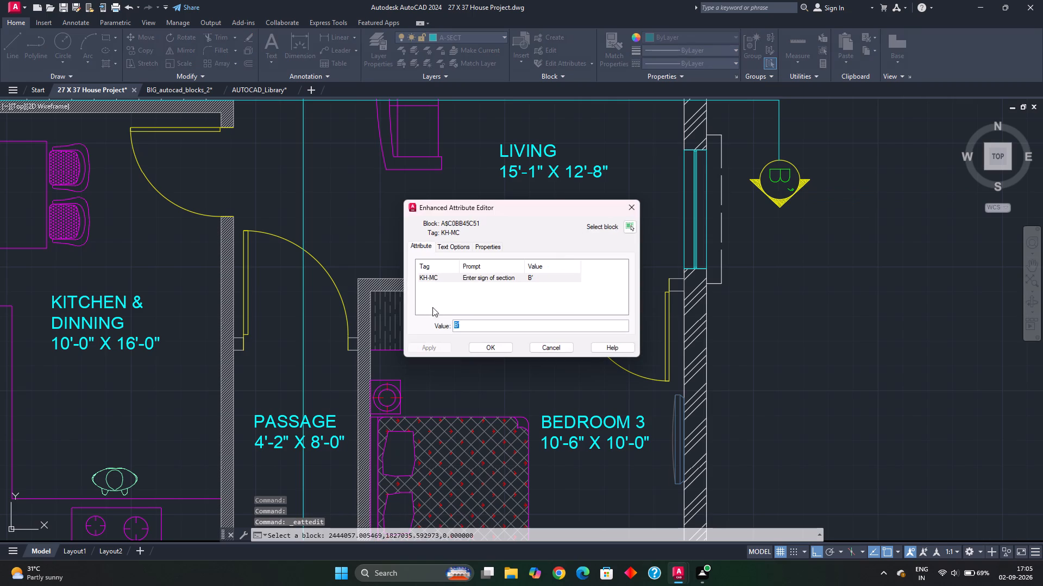
{"action": "left_click", "coordinate": [464, 326]}
{"action": "key", "text": "BackSpace"}
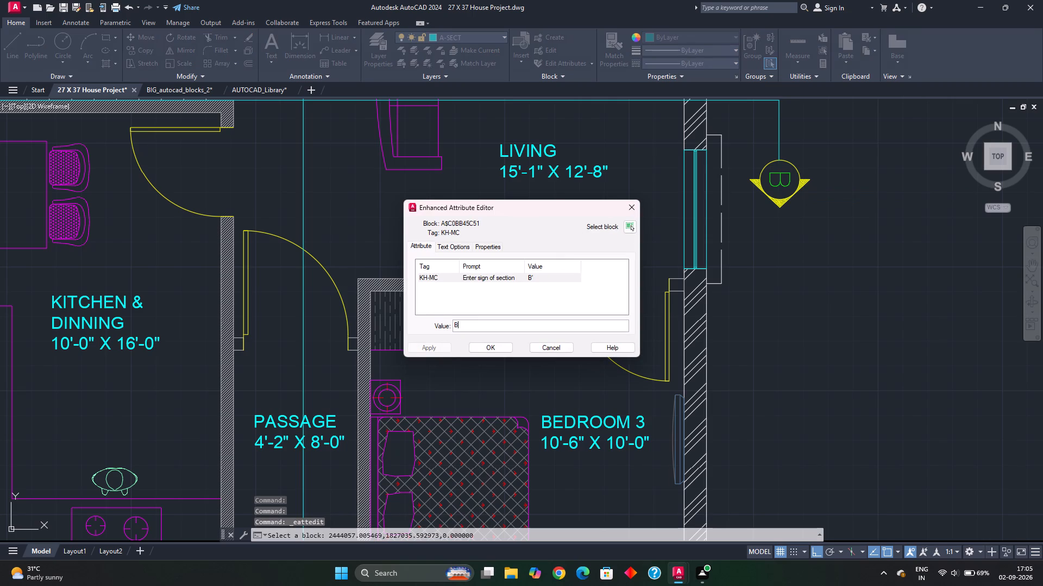
{"action": "left_click", "coordinate": [481, 349]}
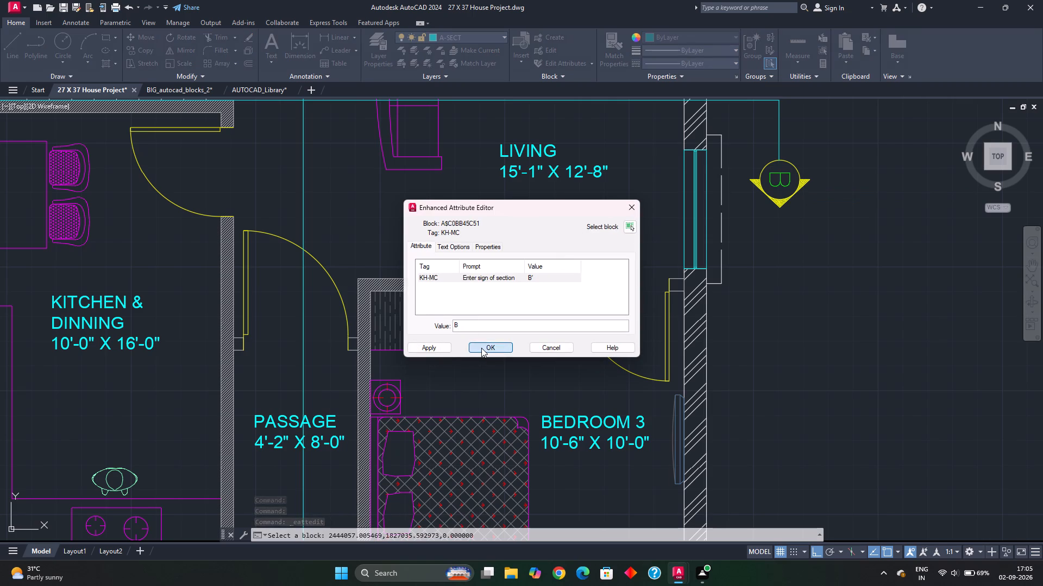
Set the label of the section marker above the GROUND FLOOR PLAN title back to A.
{"action": "scroll", "coordinate": [538, 378], "scroll_direction": "down", "scroll_amount": 2}
{"action": "middle_click_drag", "start_coordinate": [540, 388], "coordinate": [500, 158]}
{"action": "scroll", "coordinate": [459, 340], "scroll_direction": "up", "scroll_amount": 2}
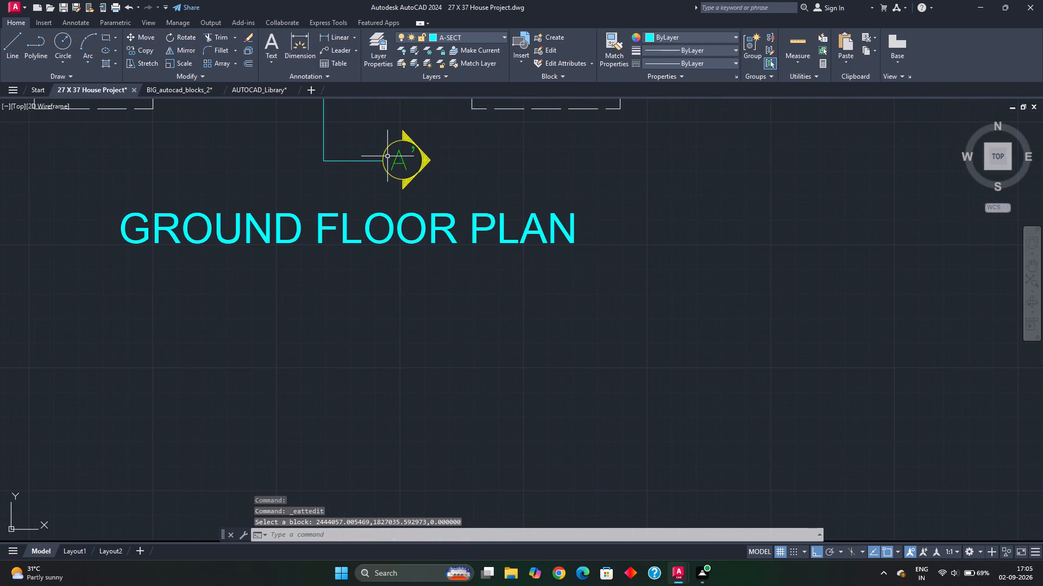
{"action": "double_click", "coordinate": [395, 158]}
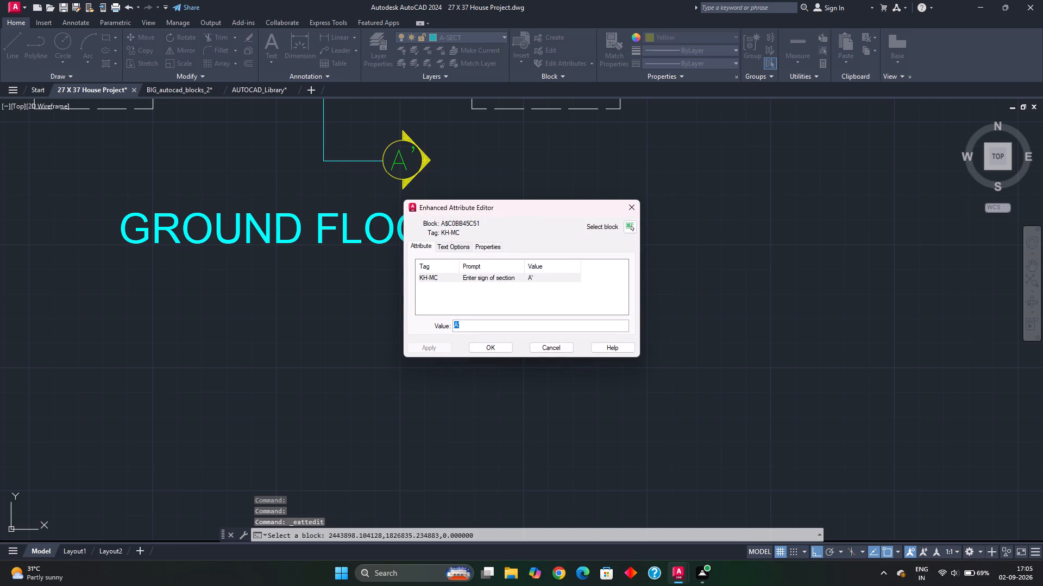
{"action": "left_click", "coordinate": [476, 323]}
{"action": "key", "text": "BackSpace"}
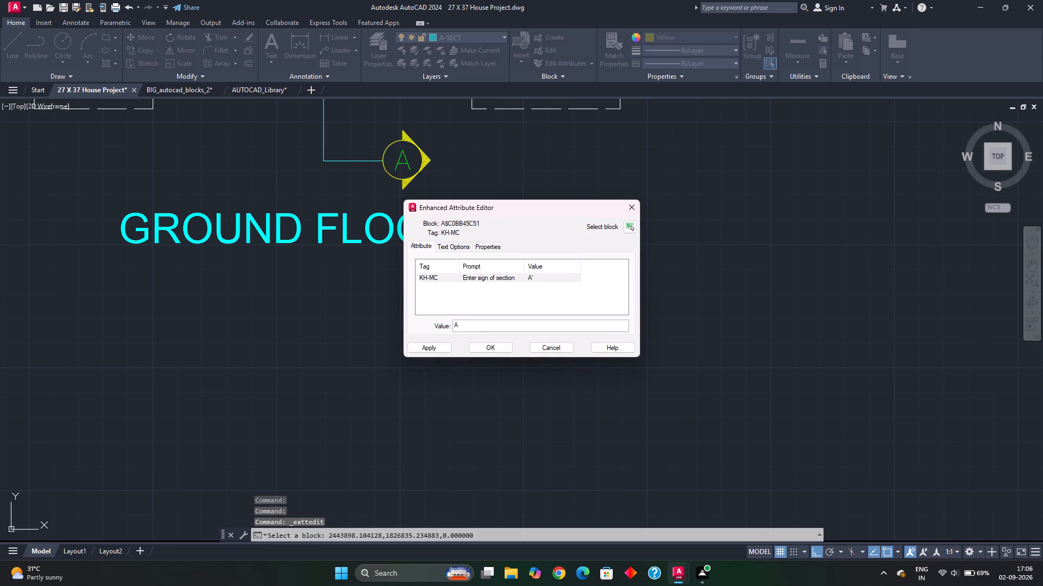
{"action": "left_click", "coordinate": [483, 351]}
{"action": "key", "text": "Escape"}
Move the ground floor's horizontal section line, with both end markers and their short vertical lines, about 1'-10" straight up across the staircase.
{"action": "scroll", "coordinate": [510, 234], "scroll_direction": "down", "scroll_amount": 2}
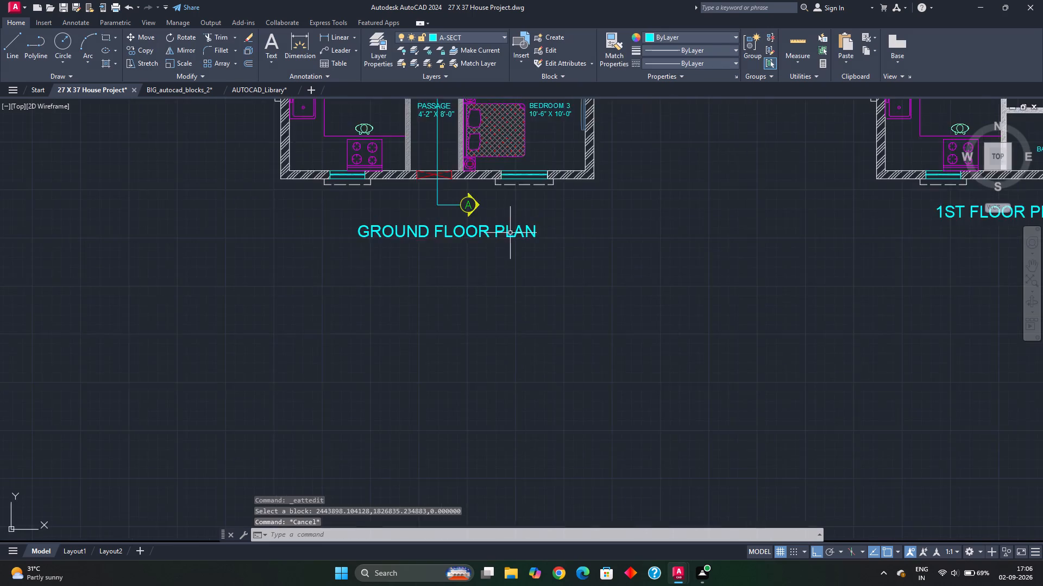
{"action": "scroll", "coordinate": [512, 234], "scroll_direction": "down", "scroll_amount": 3}
{"action": "middle_click_drag", "start_coordinate": [524, 272], "coordinate": [531, 294]}
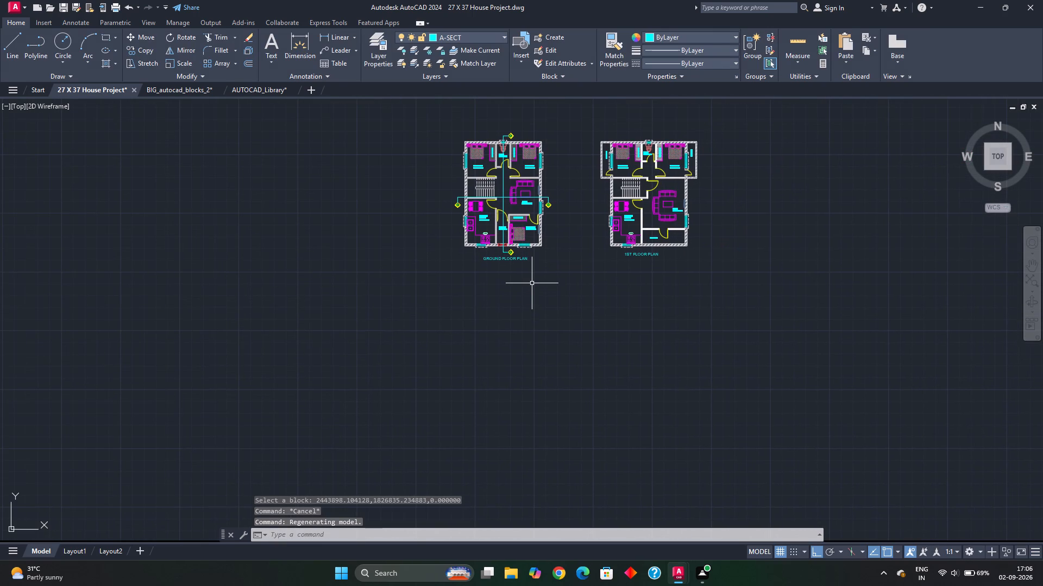
{"action": "scroll", "coordinate": [541, 289], "scroll_direction": "up", "scroll_amount": 2}
{"action": "middle_click_drag", "start_coordinate": [541, 257], "coordinate": [541, 260]}
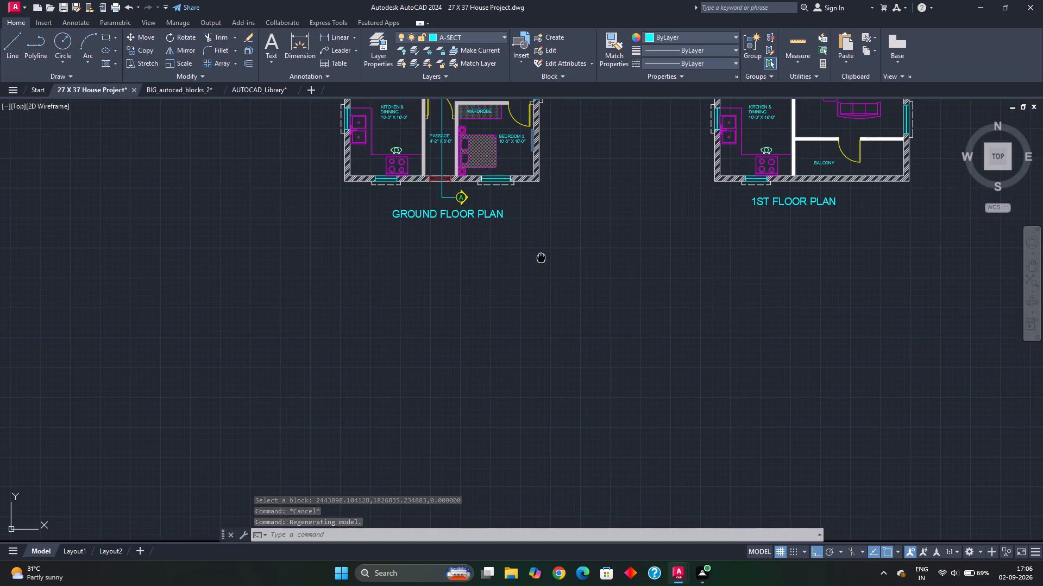
{"action": "middle_click_drag", "start_coordinate": [541, 260], "coordinate": [539, 320]}
{"action": "middle_click_drag", "start_coordinate": [524, 321], "coordinate": [523, 326]}
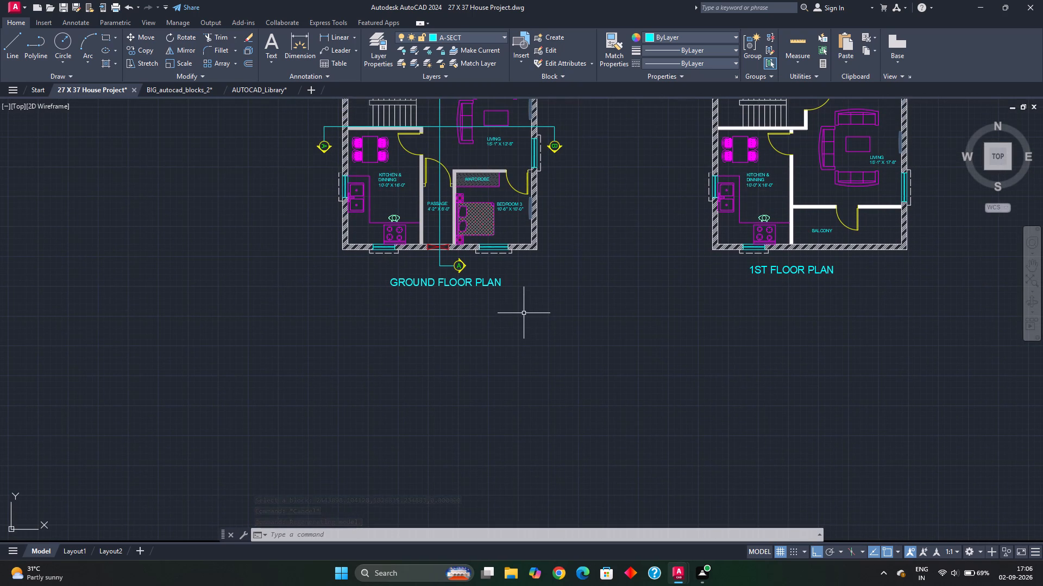
{"action": "middle_click_drag", "start_coordinate": [478, 212], "coordinate": [493, 241]}
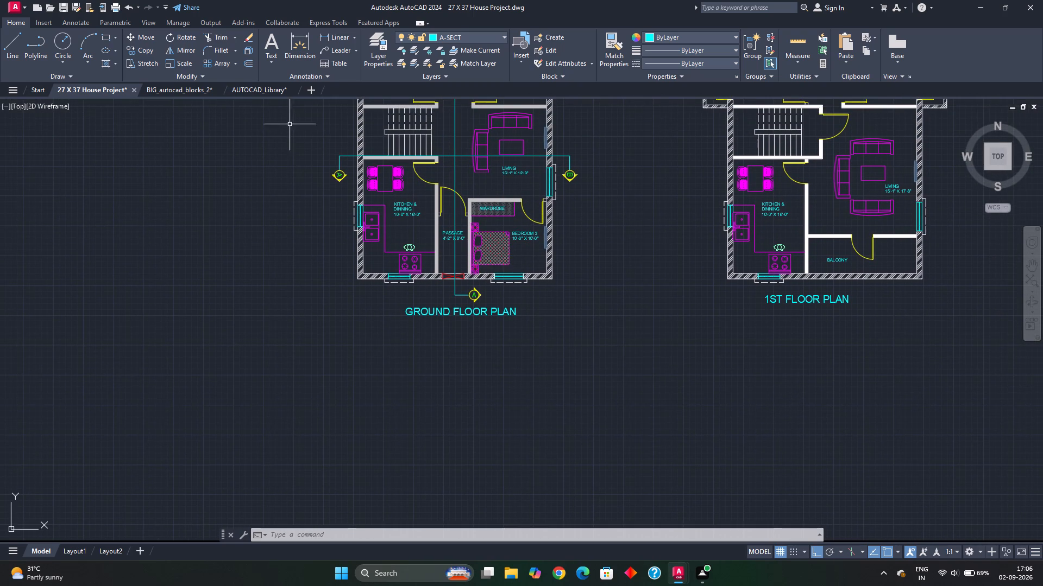
{"action": "scroll", "coordinate": [344, 162], "scroll_direction": "up", "scroll_amount": 2}
{"action": "left_click_drag", "start_coordinate": [279, 108], "coordinate": [280, 113]}
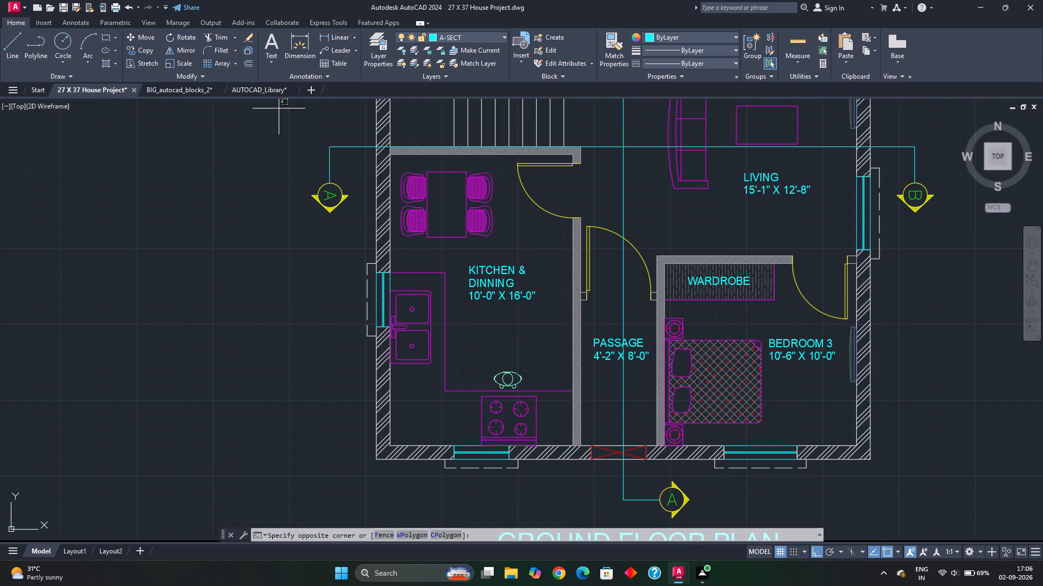
{"action": "left_click_drag", "start_coordinate": [280, 113], "coordinate": [282, 118]}
{"action": "left_click", "coordinate": [356, 252]}
{"action": "left_click", "coordinate": [366, 156]}
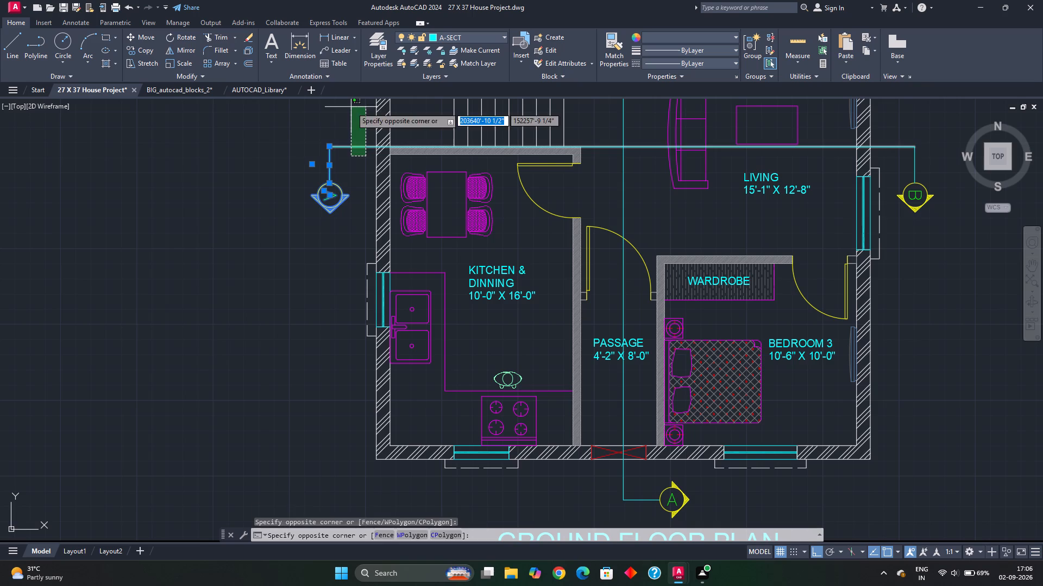
{"action": "left_click", "coordinate": [351, 107]}
{"action": "middle_click_drag", "start_coordinate": [946, 219], "coordinate": [828, 254]}
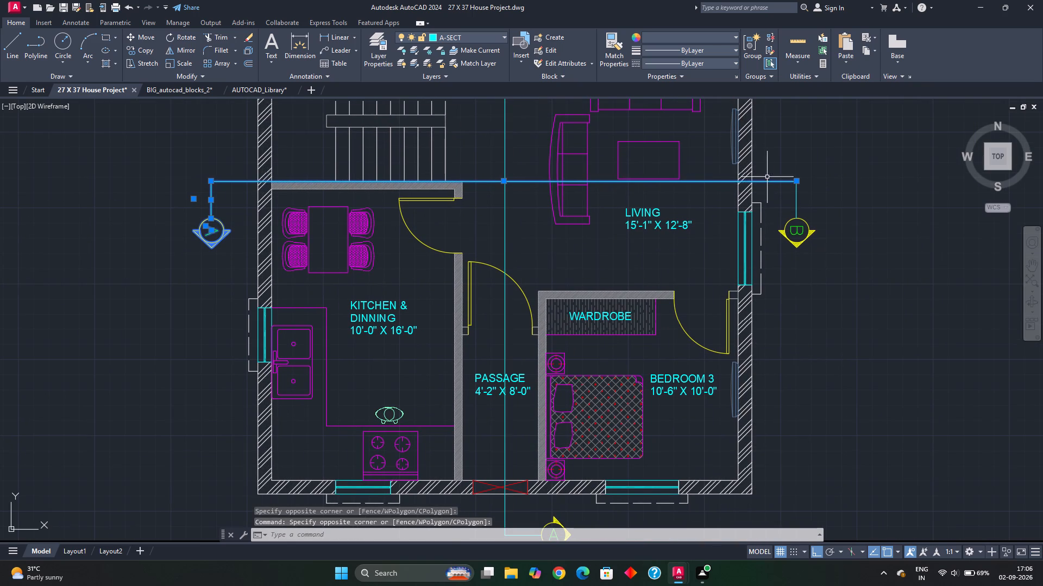
{"action": "left_click", "coordinate": [767, 170]}
{"action": "left_click", "coordinate": [832, 281]}
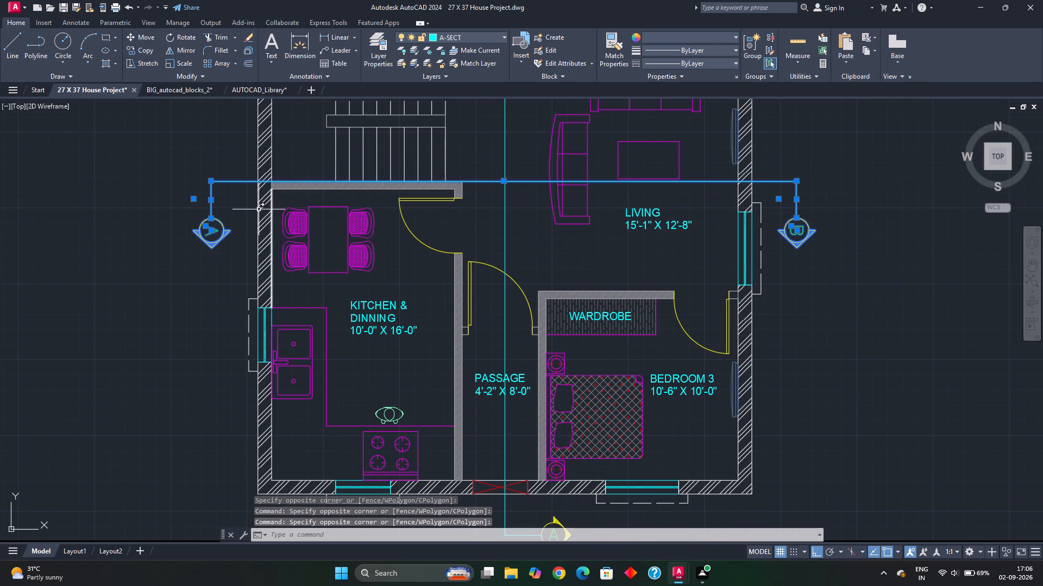
{"action": "key", "text": "m"}
{"action": "key", "text": "Return"}
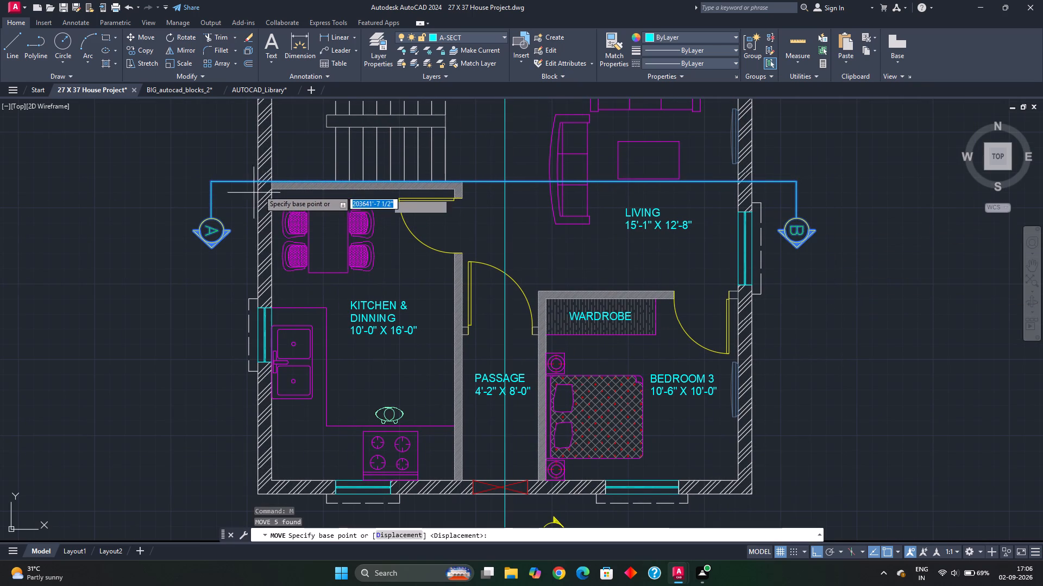
{"action": "left_click", "coordinate": [259, 185]}
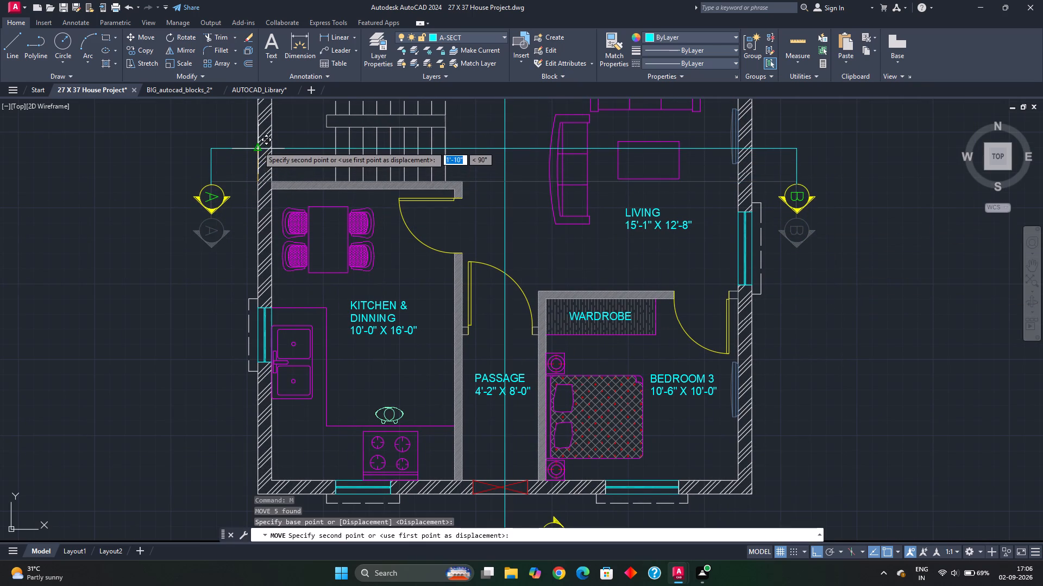
{"action": "left_click", "coordinate": [259, 145]}
Draw a ray straight down from the ground floor's outer wall corner at the front of the kitchen.
{"action": "scroll", "coordinate": [429, 200], "scroll_direction": "down", "scroll_amount": 1}
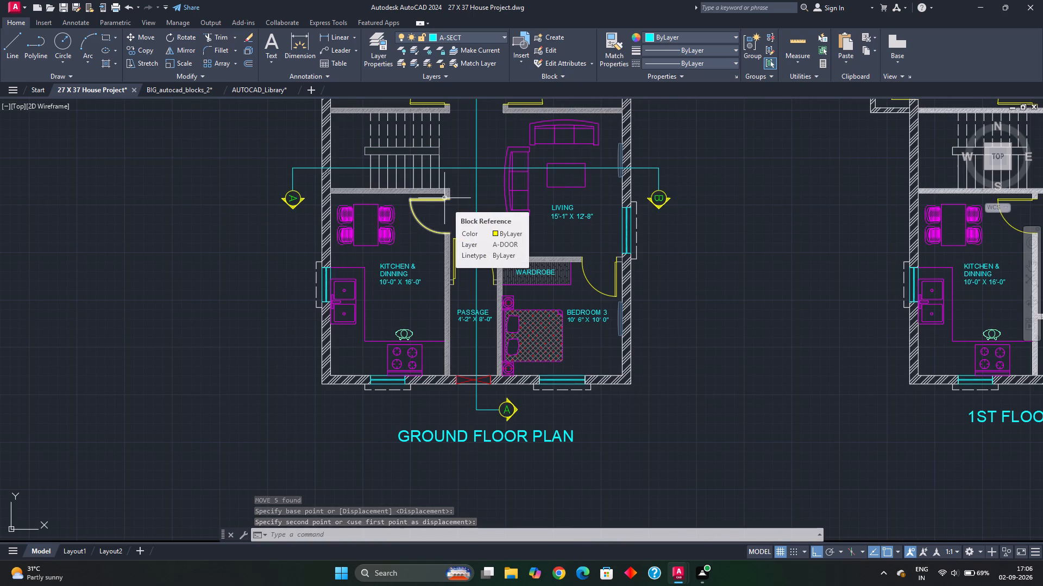
{"action": "scroll", "coordinate": [479, 201], "scroll_direction": "down", "scroll_amount": 1}
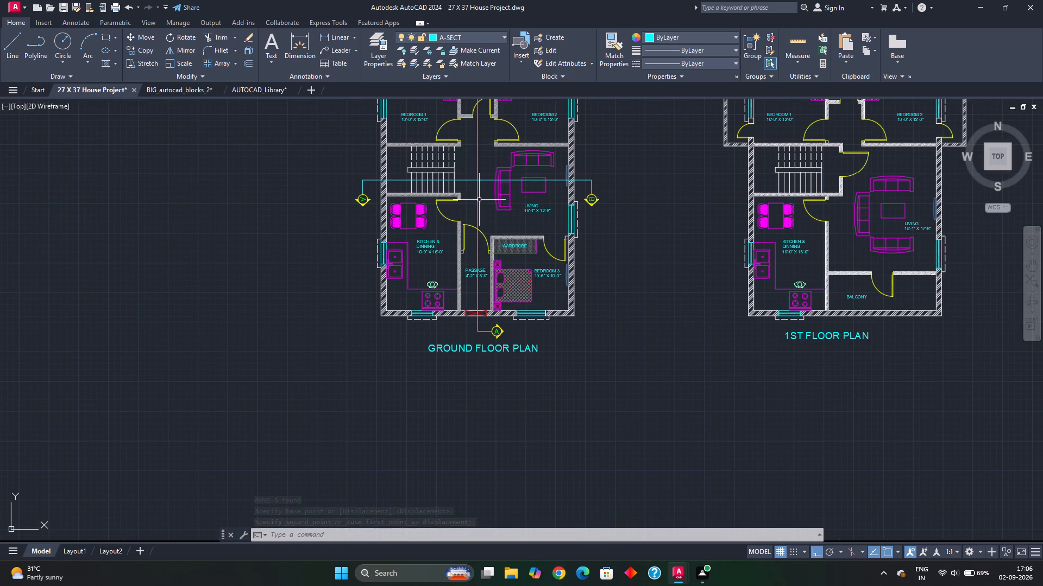
{"action": "middle_click", "coordinate": [479, 200]}
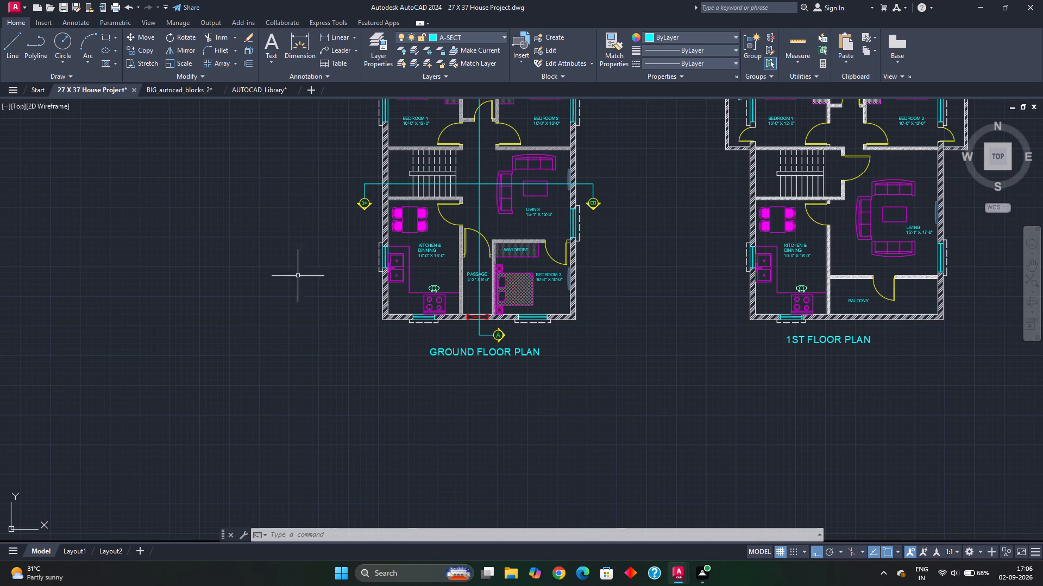
{"action": "middle_click_drag", "start_coordinate": [382, 336], "coordinate": [372, 288]}
{"action": "scroll", "coordinate": [401, 346], "scroll_direction": "down", "scroll_amount": 1}
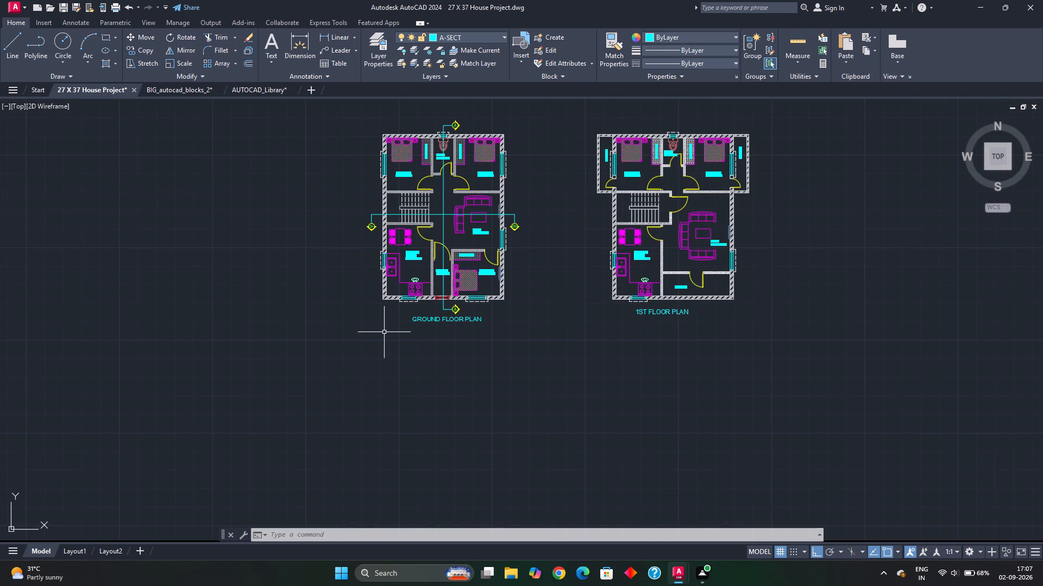
{"action": "type", "text": "RA"}
{"action": "key", "text": "y"}
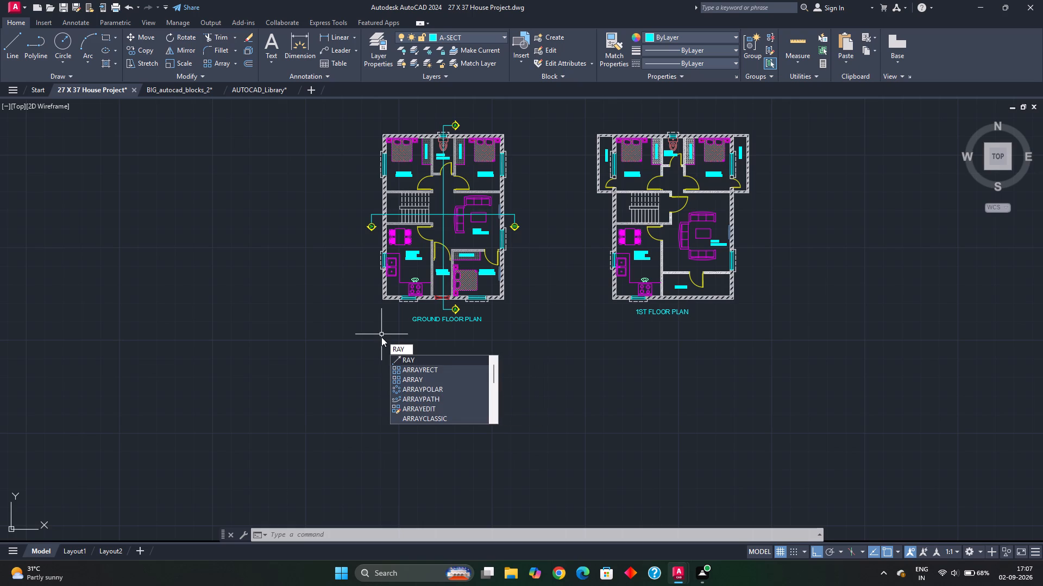
{"action": "key", "text": "Return"}
{"action": "scroll", "coordinate": [381, 313], "scroll_direction": "up", "scroll_amount": 2}
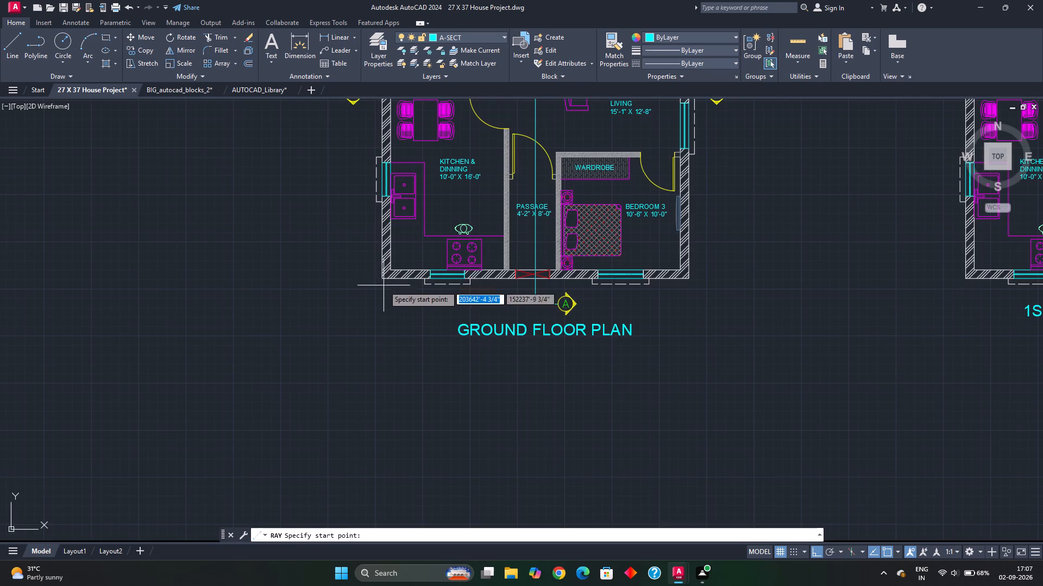
{"action": "left_click", "coordinate": [380, 279]}
{"action": "left_click", "coordinate": [380, 362]}
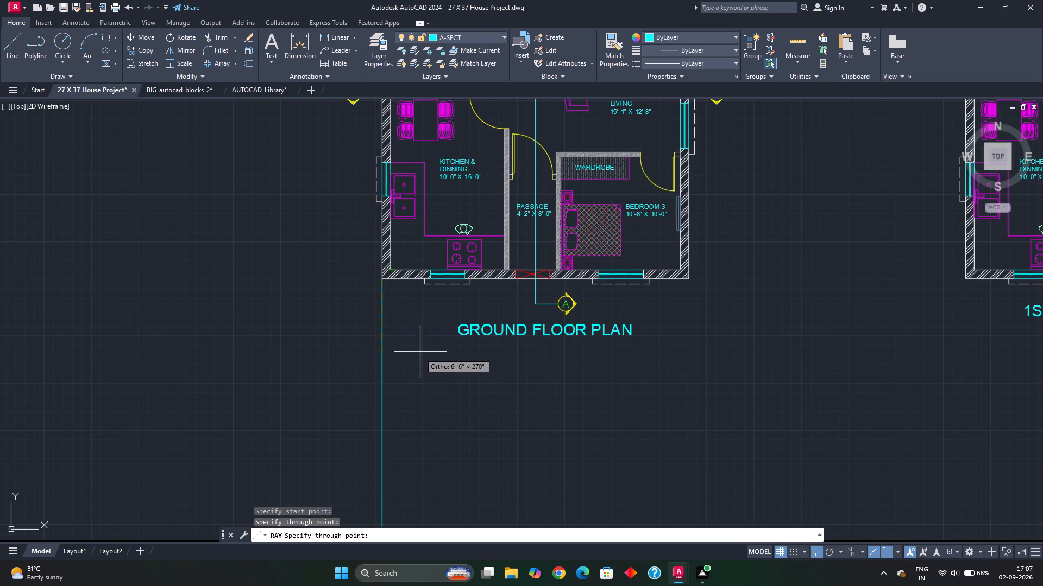
{"action": "key", "text": "Escape"}
Copy the ray from the outer kitchen corner to the inner face of the kitchen's exterior wall.
{"action": "left_click", "coordinate": [402, 323]}
{"action": "left_click", "coordinate": [369, 342]}
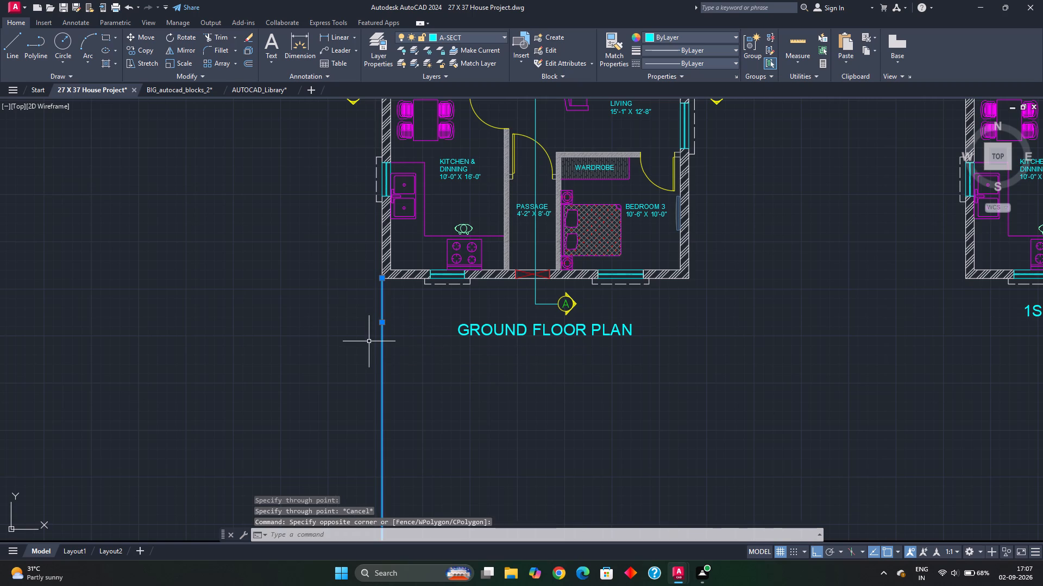
{"action": "key", "text": "c"}
{"action": "key", "text": "o"}
{"action": "key", "text": "Return"}
{"action": "scroll", "coordinate": [387, 305], "scroll_direction": "up", "scroll_amount": 3}
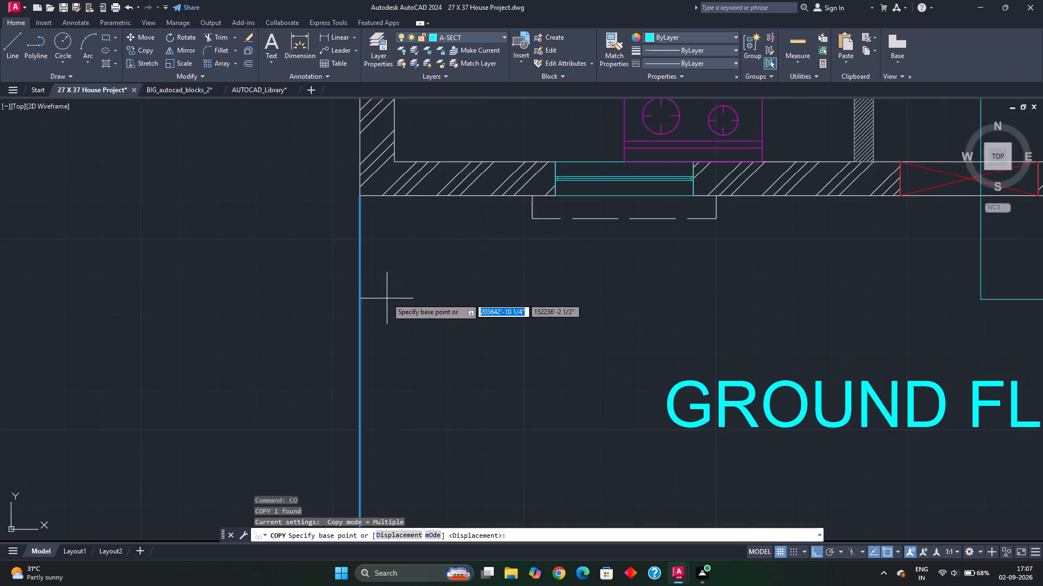
{"action": "middle_click_drag", "start_coordinate": [379, 284], "coordinate": [406, 402]}
{"action": "left_click", "coordinate": [388, 311]}
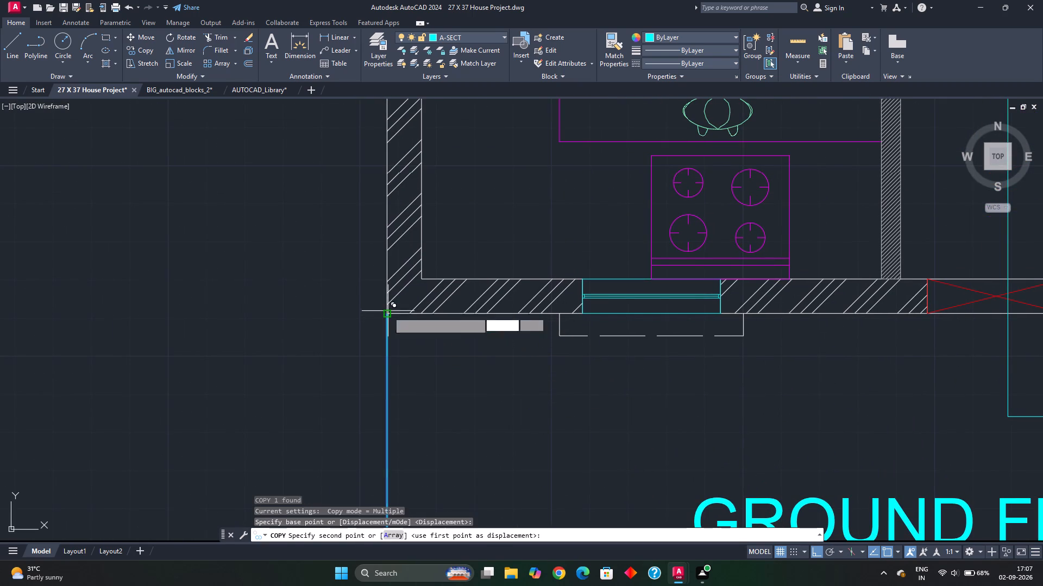
{"action": "left_click", "coordinate": [419, 279]}
Add a copy of the ray at the lower end of each of the nine staircase riser lines along the kitchen wall.
{"action": "scroll", "coordinate": [429, 294], "scroll_direction": "down", "scroll_amount": 2}
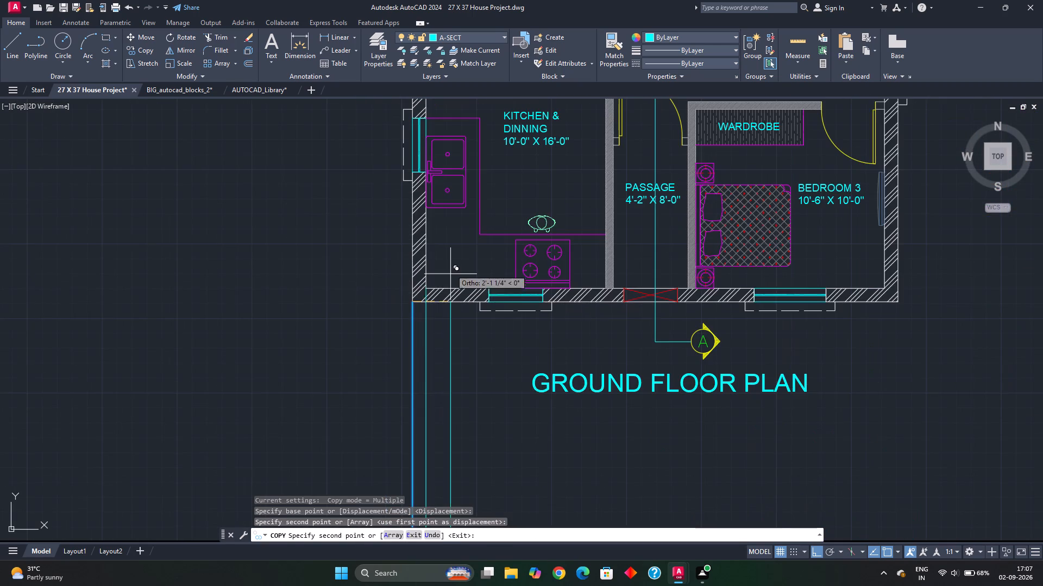
{"action": "middle_click_drag", "start_coordinate": [451, 271], "coordinate": [442, 405]}
{"action": "scroll", "coordinate": [450, 363], "scroll_direction": "down", "scroll_amount": 1}
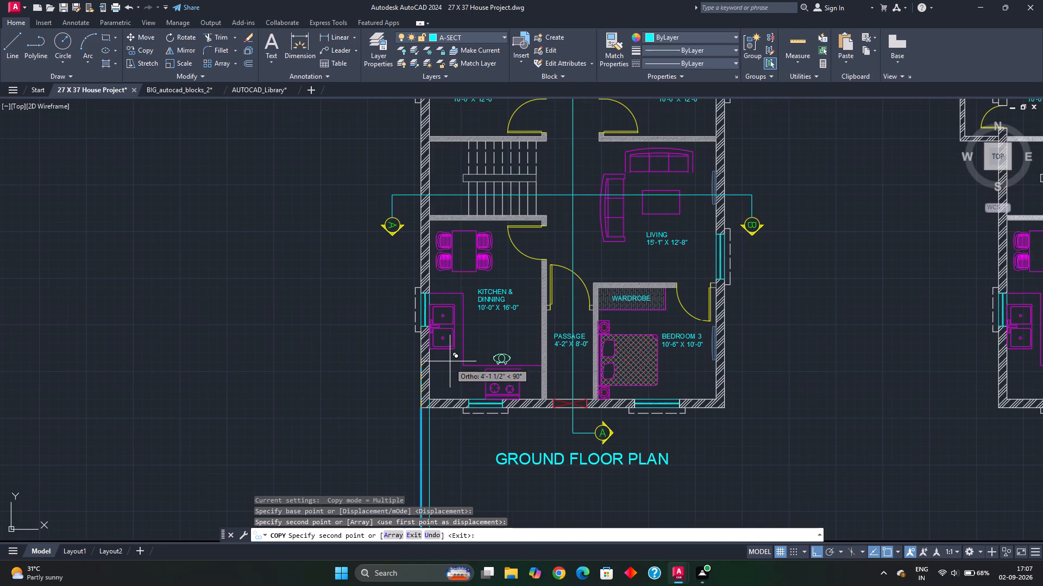
{"action": "middle_click_drag", "start_coordinate": [474, 364], "coordinate": [463, 432]}
{"action": "scroll", "coordinate": [460, 291], "scroll_direction": "up", "scroll_amount": 3}
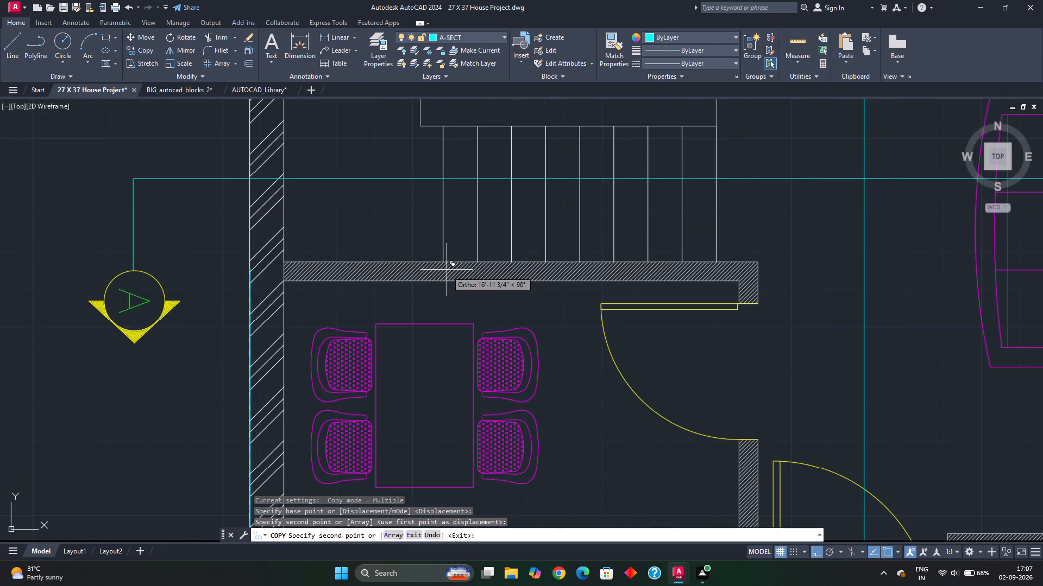
{"action": "left_click", "coordinate": [443, 266]}
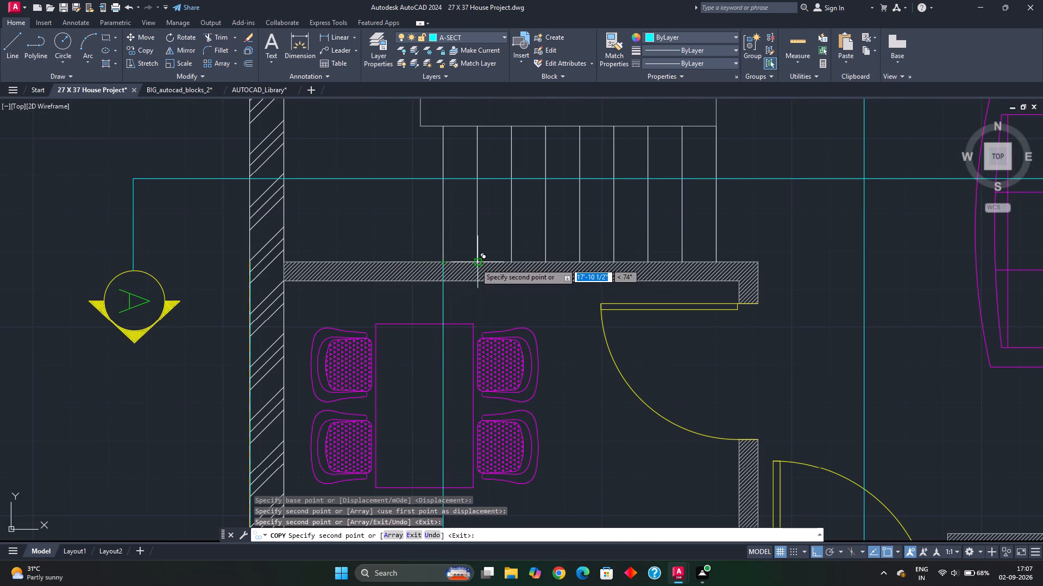
{"action": "left_click", "coordinate": [475, 263]}
{"action": "left_click", "coordinate": [512, 263]}
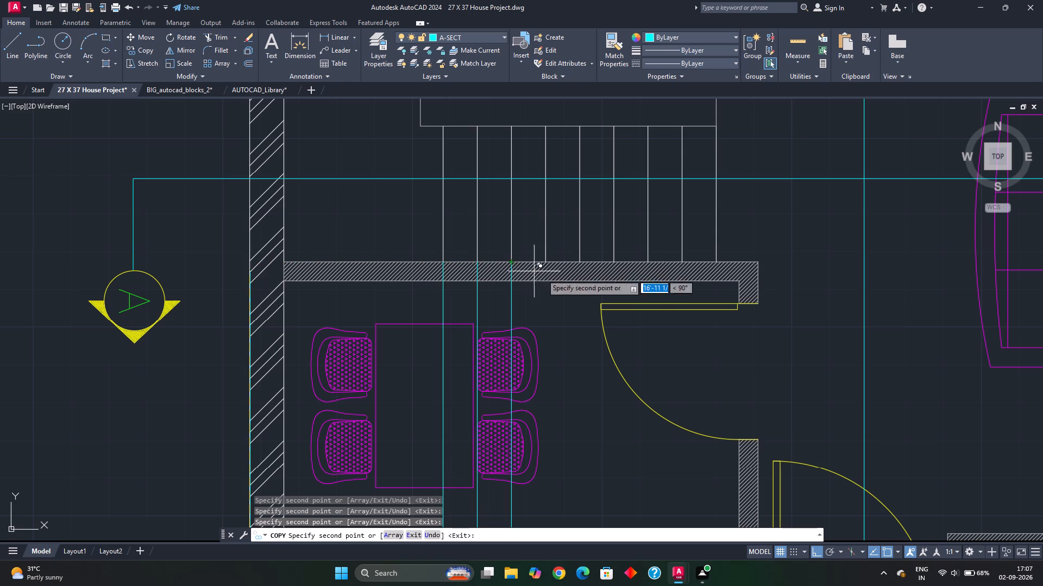
{"action": "left_click", "coordinate": [546, 264]}
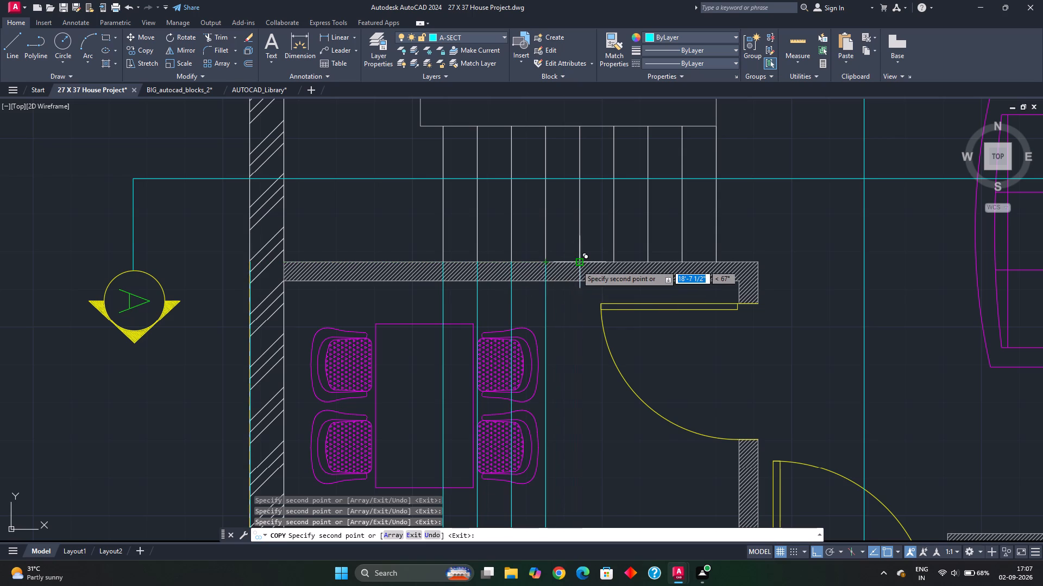
{"action": "left_click", "coordinate": [576, 265]}
{"action": "left_click", "coordinate": [614, 264]}
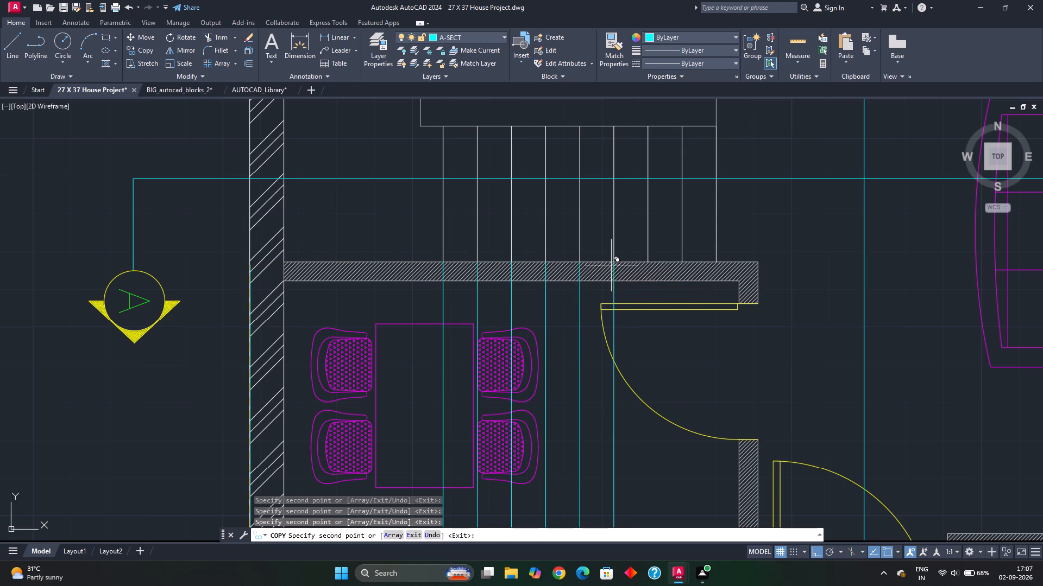
{"action": "left_click", "coordinate": [646, 263]}
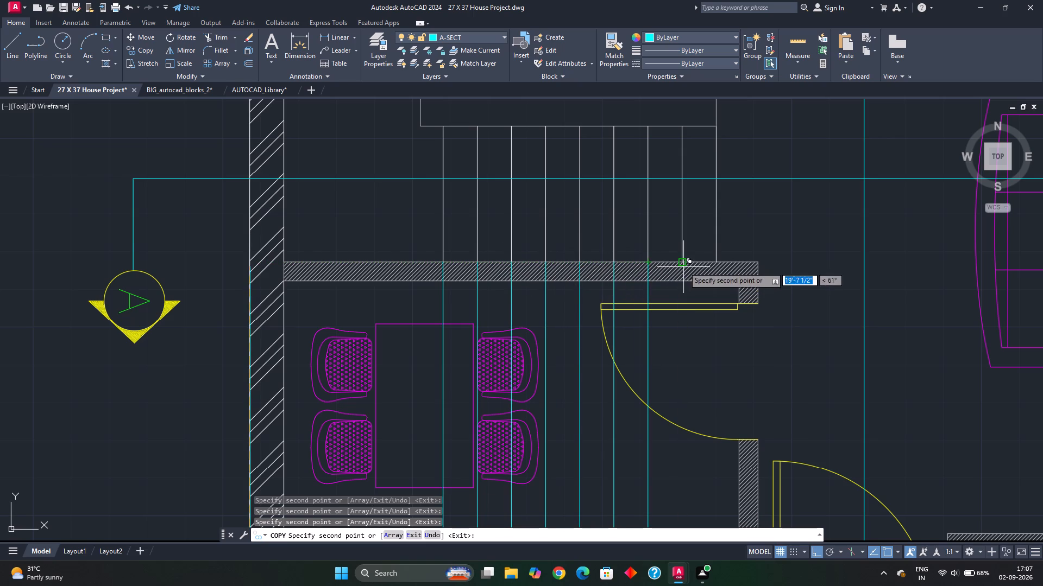
{"action": "left_click", "coordinate": [682, 265]}
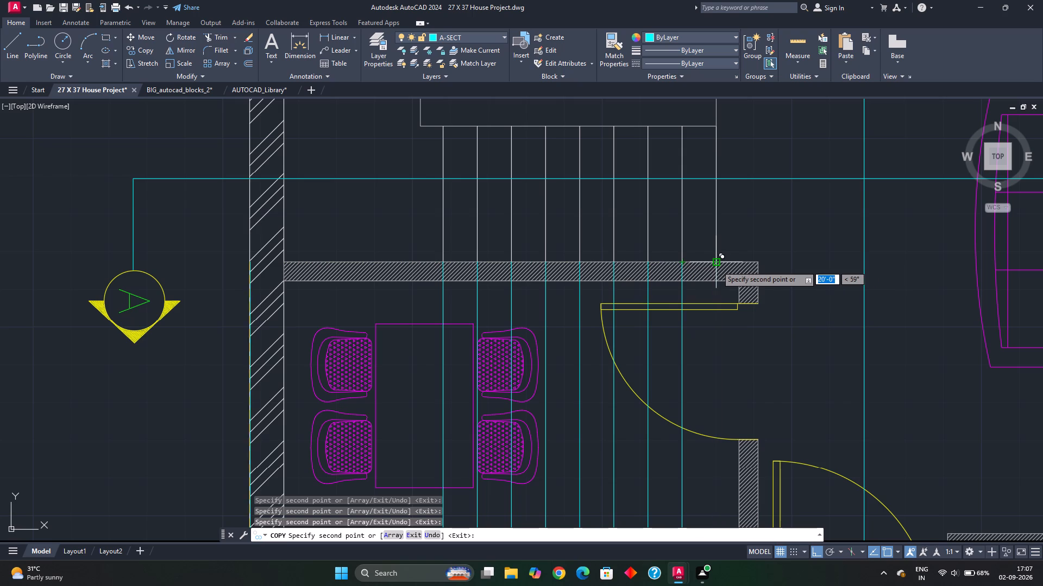
{"action": "left_click", "coordinate": [717, 265]}
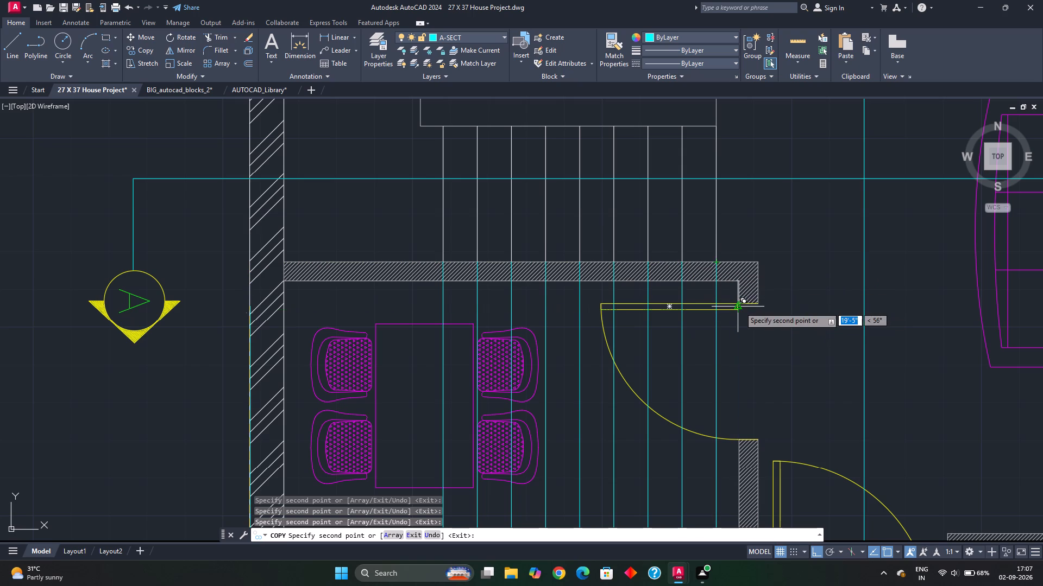
Add copies of the ray at both faces of the partition wall beside the kitchen door opening.
{"action": "left_click", "coordinate": [741, 303]}
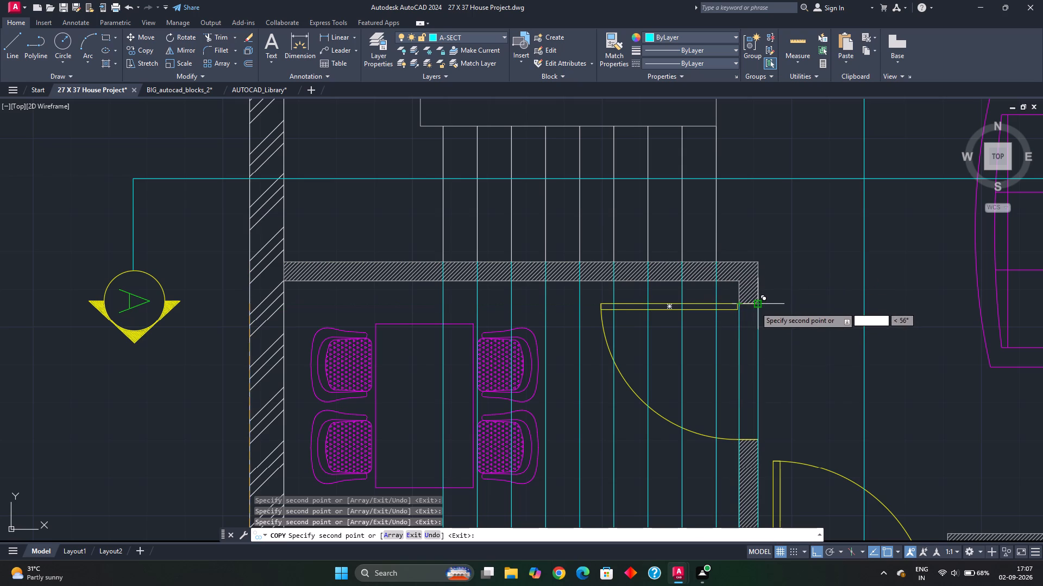
{"action": "left_click", "coordinate": [756, 307]}
Add copies of the ray at the back and front of the side sofa and both side edges of the living room's centre table.
{"action": "scroll", "coordinate": [776, 357], "scroll_direction": "down", "scroll_amount": 2}
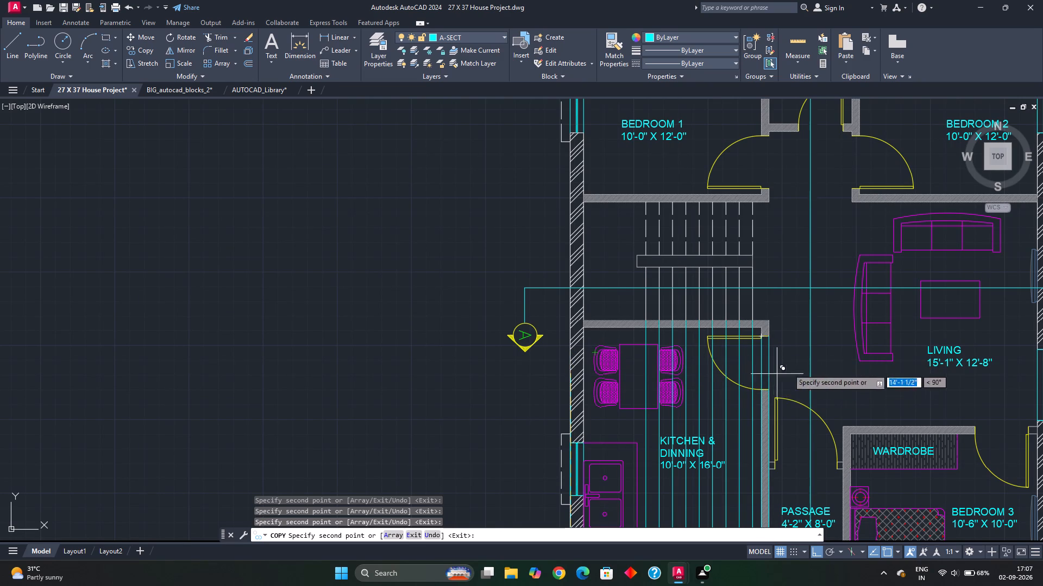
{"action": "middle_click_drag", "start_coordinate": [788, 364], "coordinate": [627, 362]}
{"action": "middle_click_drag", "start_coordinate": [690, 386], "coordinate": [634, 376]}
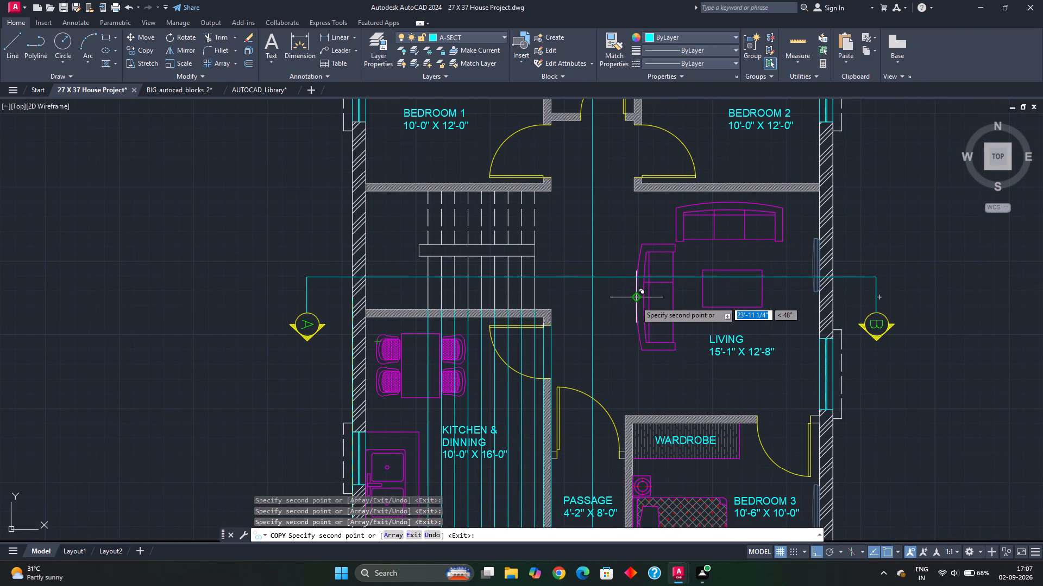
{"action": "left_click", "coordinate": [636, 300]}
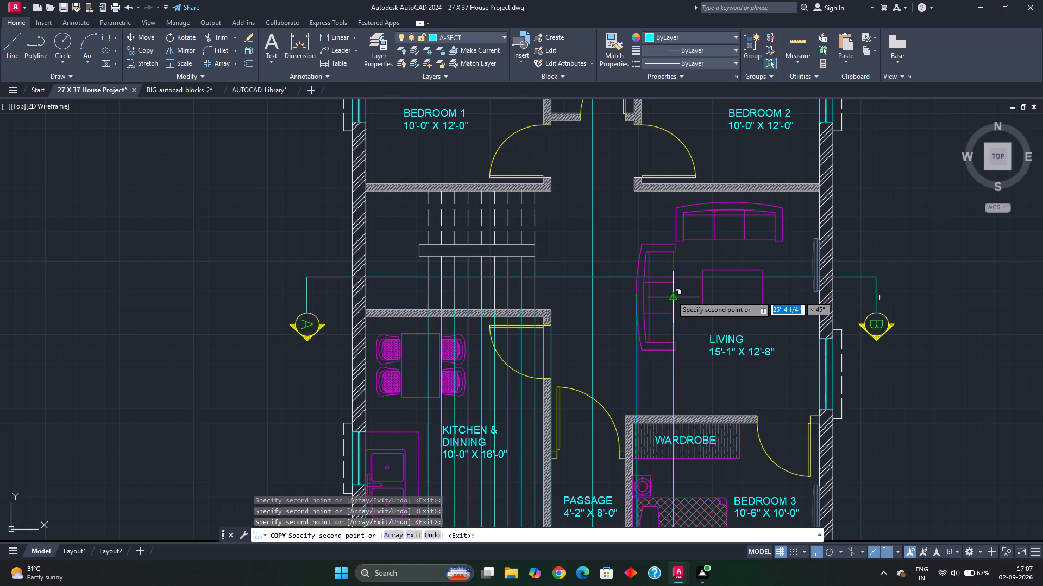
{"action": "left_click", "coordinate": [671, 296]}
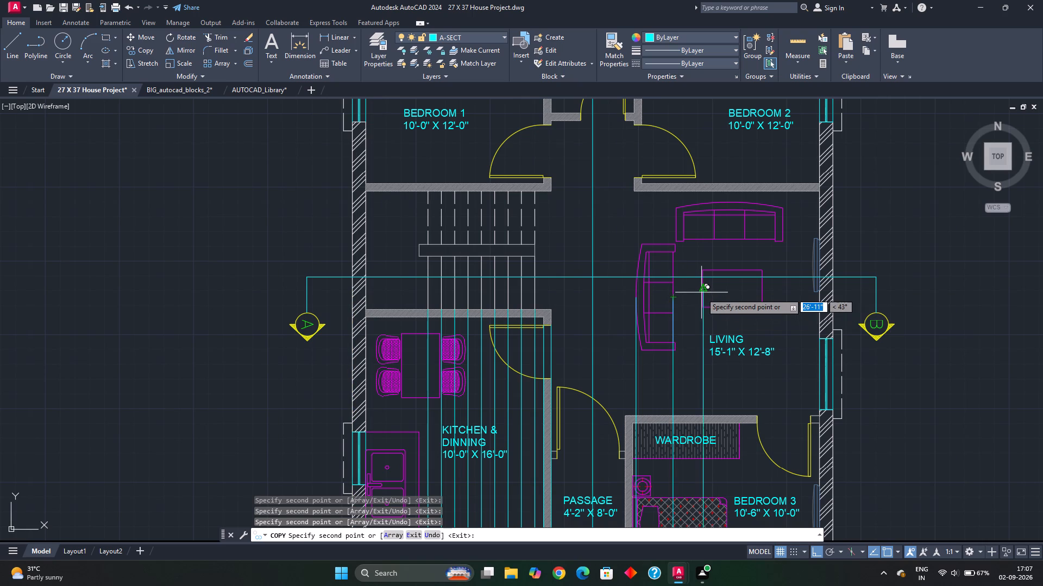
{"action": "left_click", "coordinate": [701, 290]}
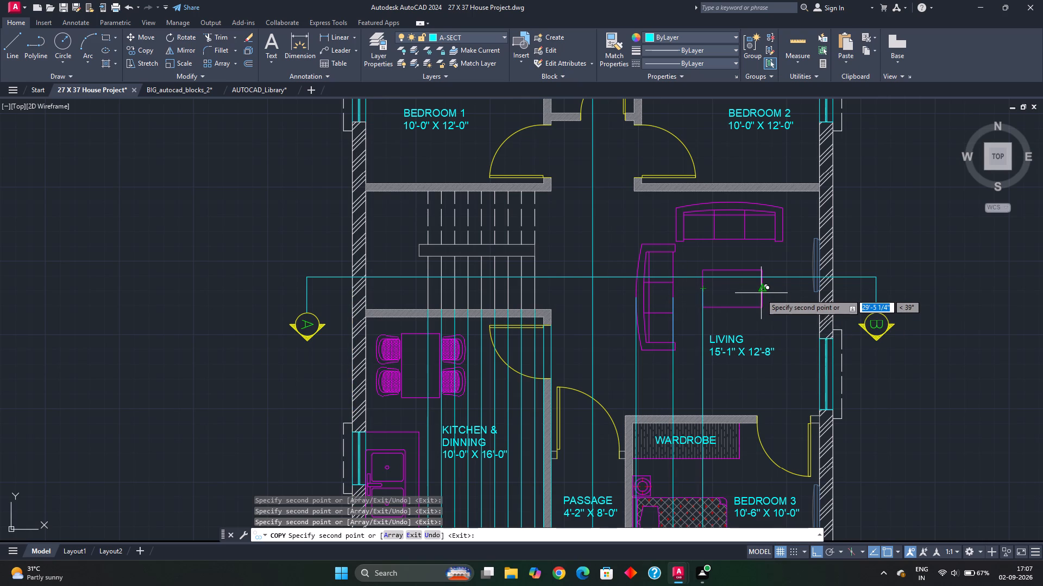
{"action": "left_click", "coordinate": [761, 291]}
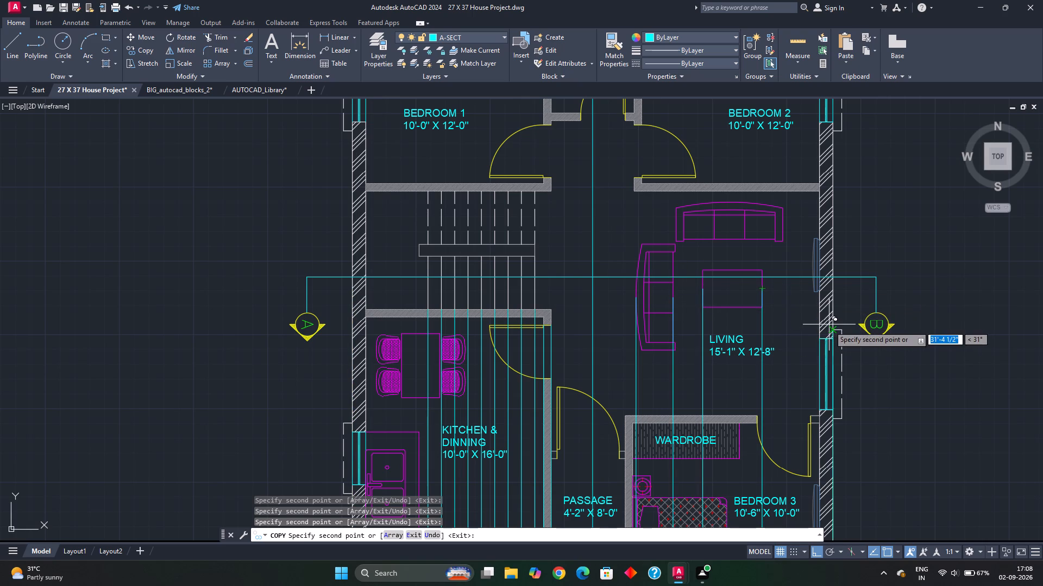
Add copies of the ray at the living room wall unit's front edge and the exterior wall's inner face behind it.
{"action": "scroll", "coordinate": [810, 301], "scroll_direction": "up", "scroll_amount": 1}
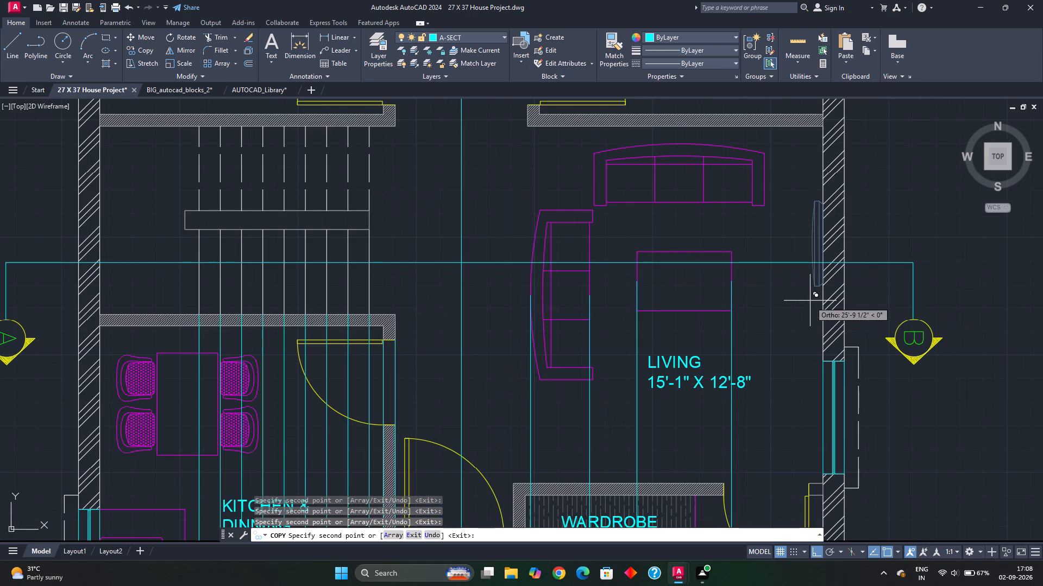
{"action": "scroll", "coordinate": [814, 290], "scroll_direction": "up", "scroll_amount": 4}
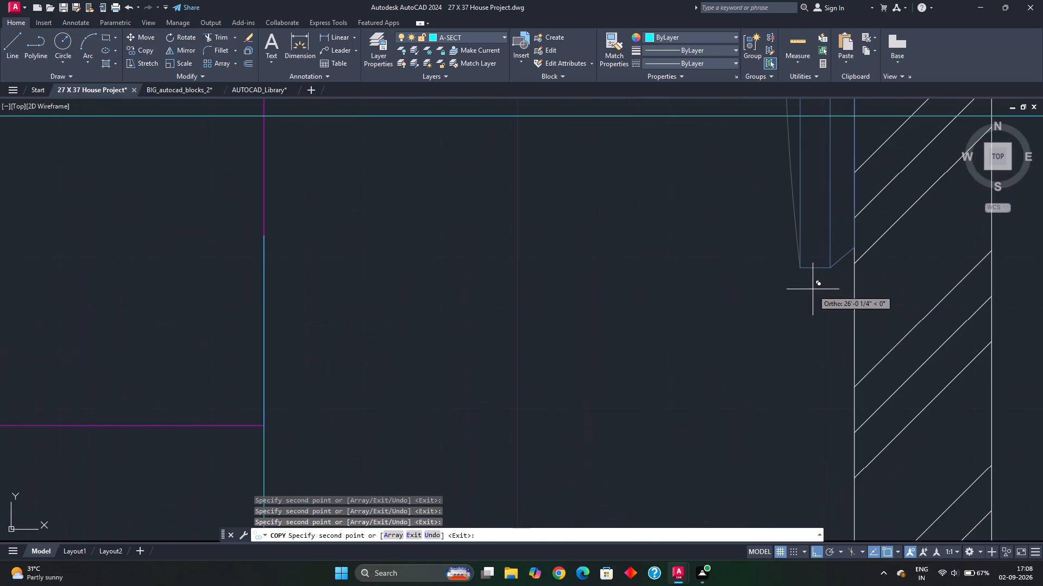
{"action": "left_click", "coordinate": [802, 269]}
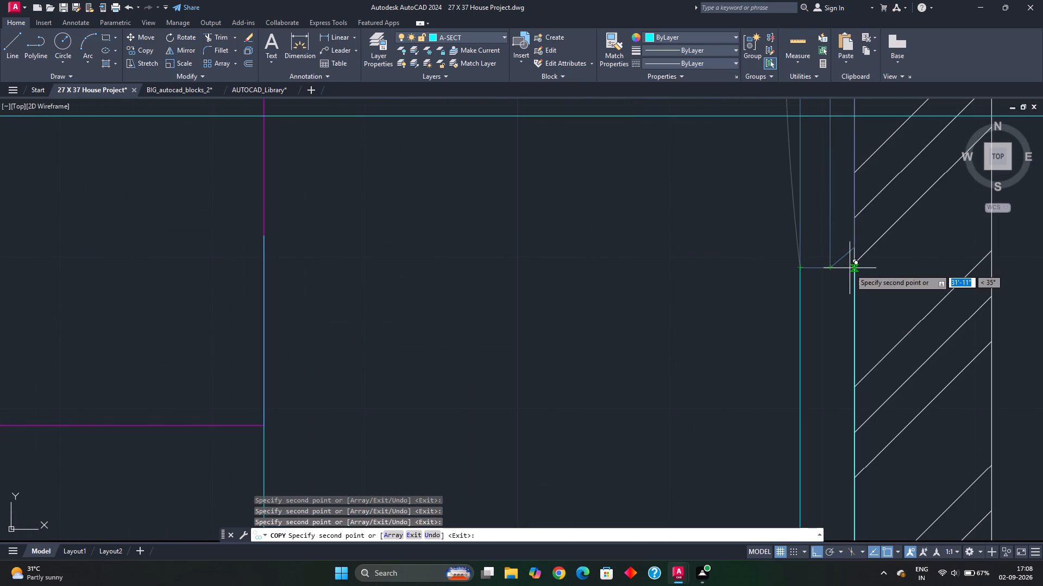
{"action": "left_click", "coordinate": [854, 269]}
Add the last copy of the ray at the outer wall corner beside Bedroom 3, 27'-0" from the original, and finish copying.
{"action": "scroll", "coordinate": [849, 297], "scroll_direction": "down", "scroll_amount": 3}
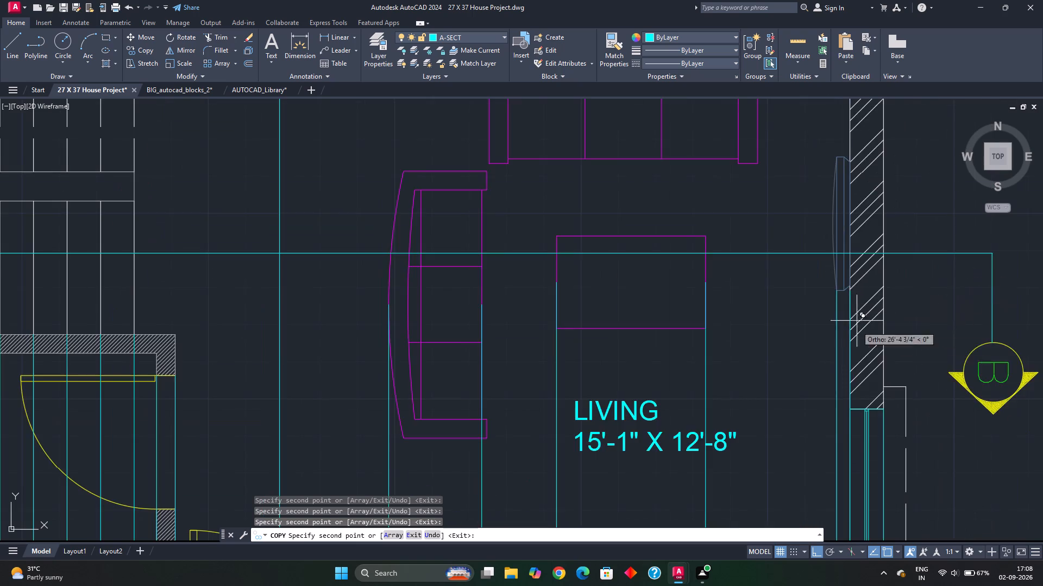
{"action": "scroll", "coordinate": [852, 365], "scroll_direction": "down", "scroll_amount": 2}
{"action": "middle_click_drag", "start_coordinate": [849, 361], "coordinate": [774, 230]}
{"action": "middle_click_drag", "start_coordinate": [810, 431], "coordinate": [761, 248]}
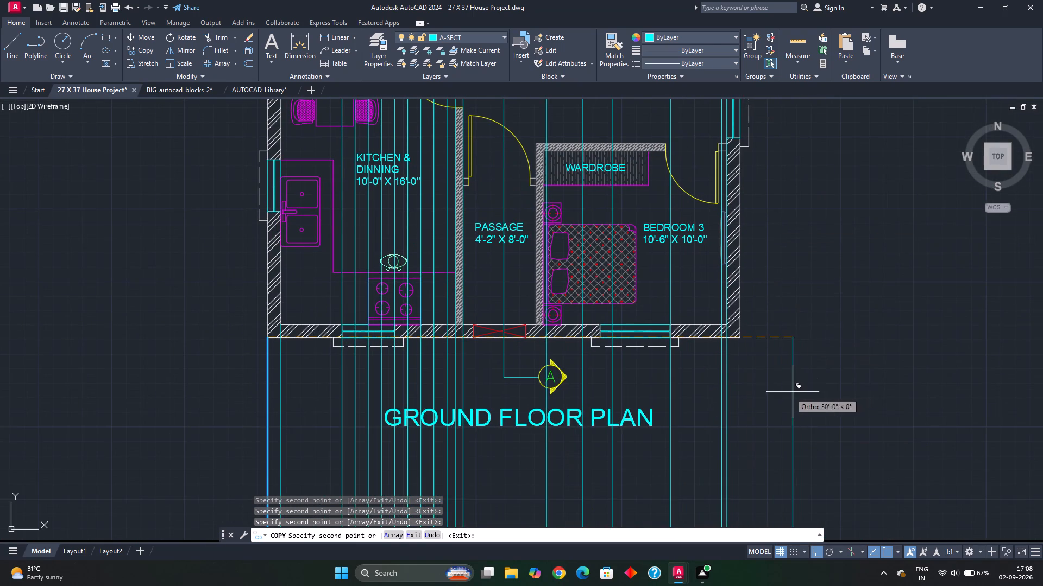
{"action": "left_click", "coordinate": [739, 339]}
{"action": "scroll", "coordinate": [765, 367], "scroll_direction": "down", "scroll_amount": 1}
{"action": "middle_click_drag", "start_coordinate": [767, 284], "coordinate": [768, 319]}
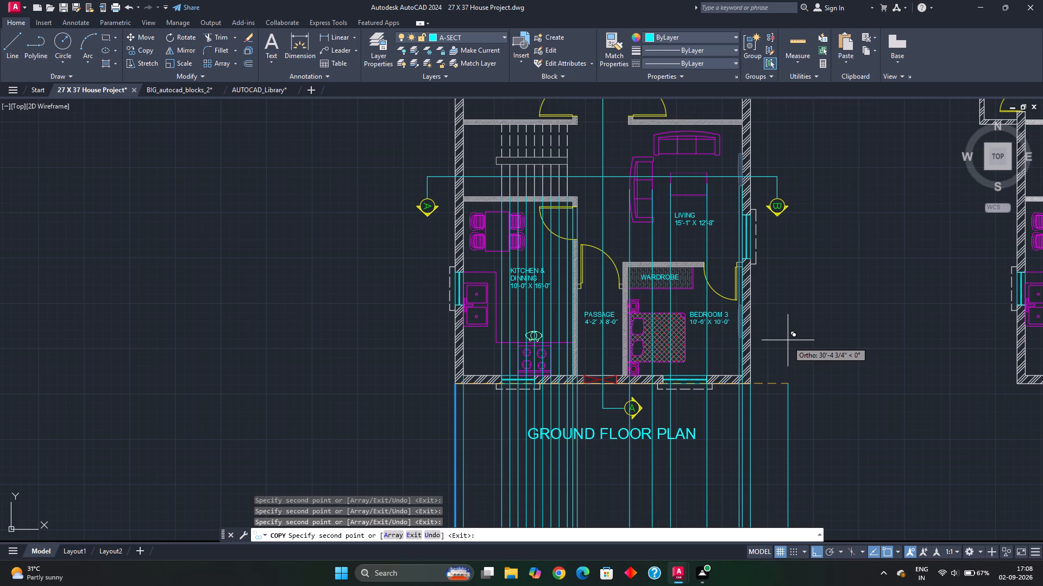
{"action": "key", "text": "Escape"}
{"action": "scroll", "coordinate": [770, 404], "scroll_direction": "down", "scroll_amount": 1}
{"action": "middle_click_drag", "start_coordinate": [766, 396], "coordinate": [745, 247]}
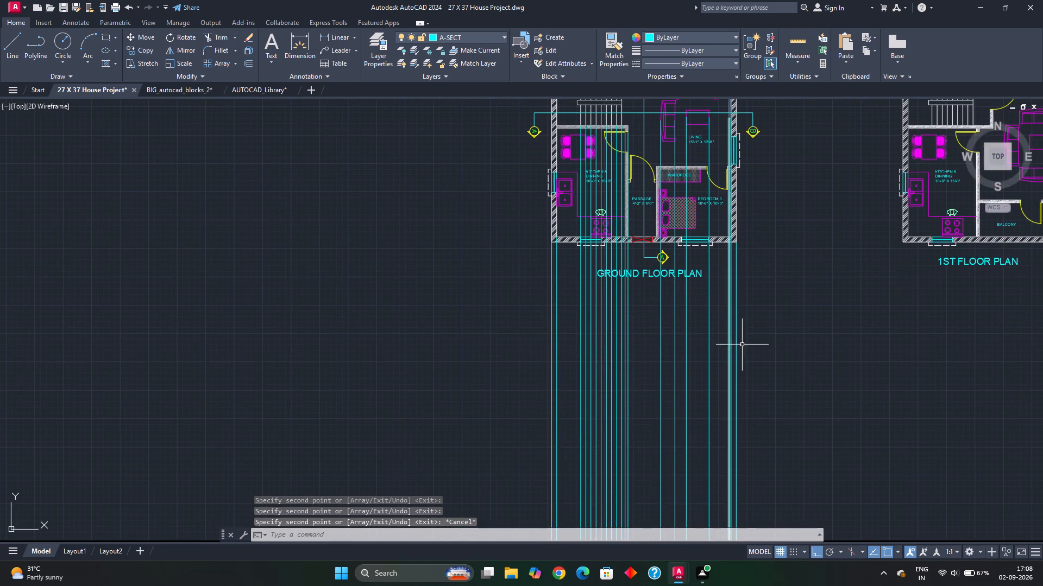
{"action": "middle_click_drag", "start_coordinate": [739, 366], "coordinate": [712, 315]}
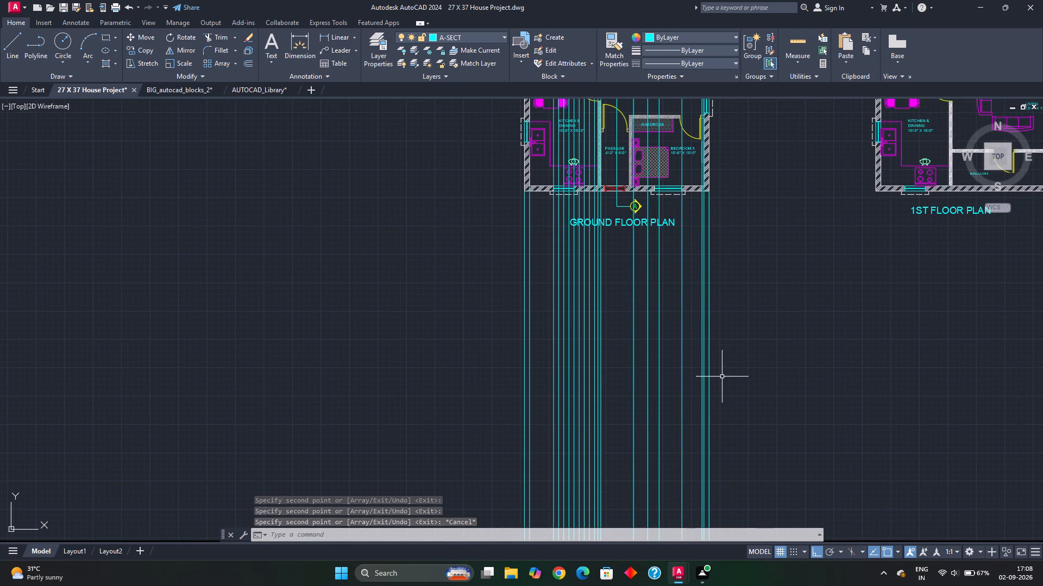
Make layer 0 the current layer.
{"action": "scroll", "coordinate": [722, 378], "scroll_direction": "up", "scroll_amount": 1}
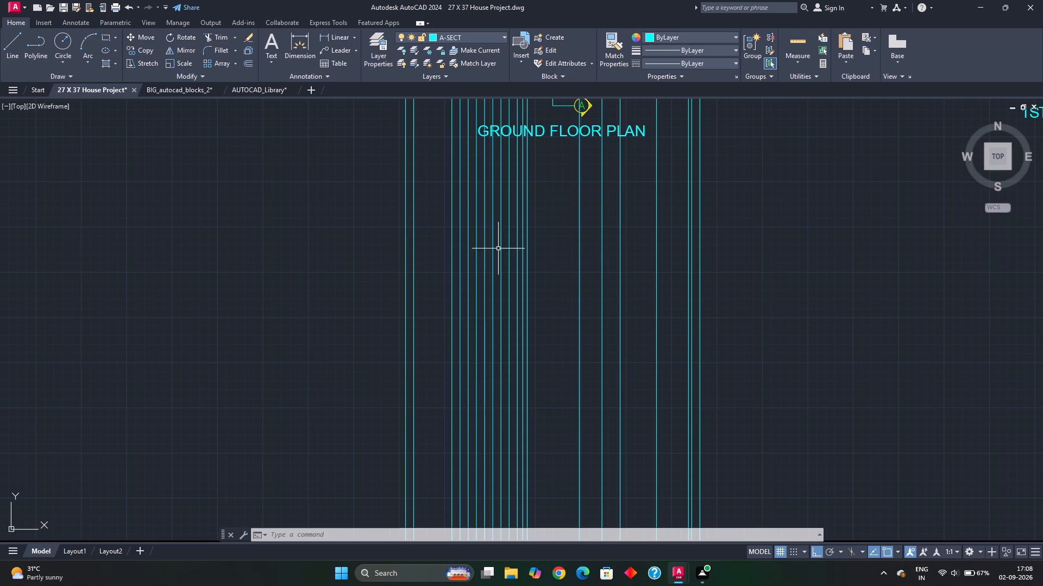
{"action": "scroll", "coordinate": [519, 342], "scroll_direction": "down", "scroll_amount": 1}
{"action": "middle_click", "coordinate": [541, 342]}
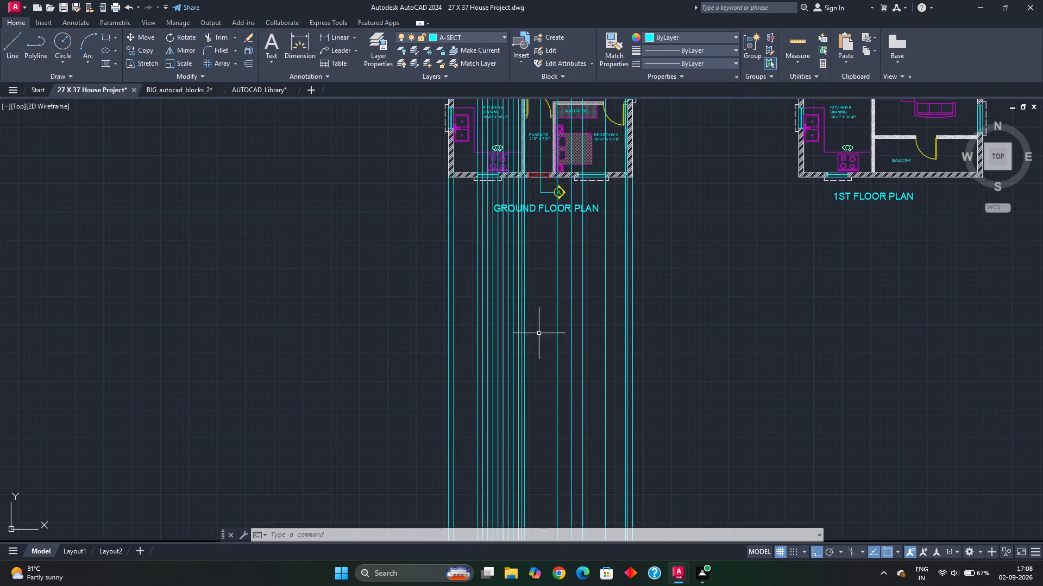
{"action": "left_click", "coordinate": [489, 37]}
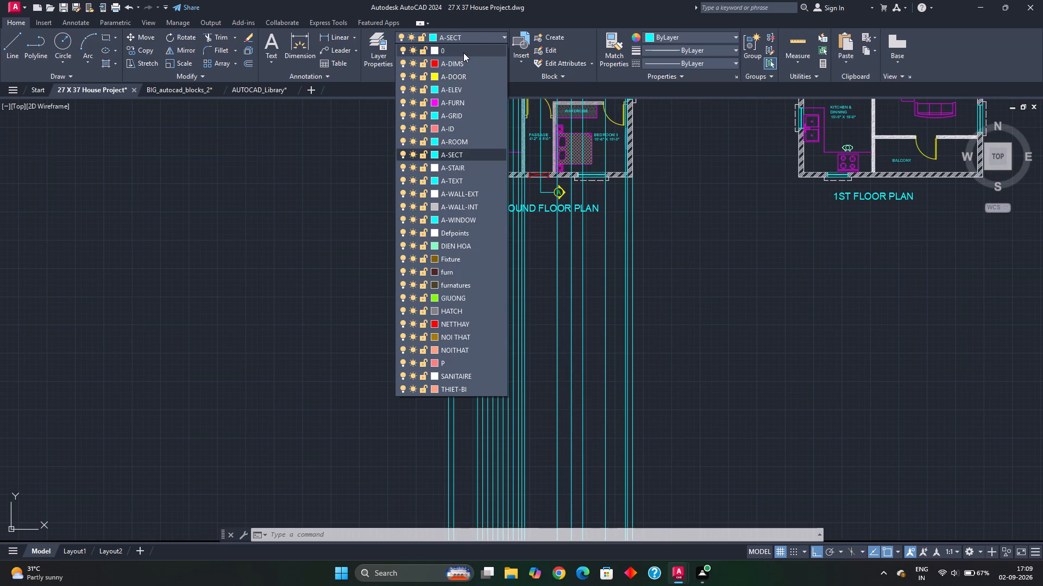
{"action": "left_click", "coordinate": [463, 52]}
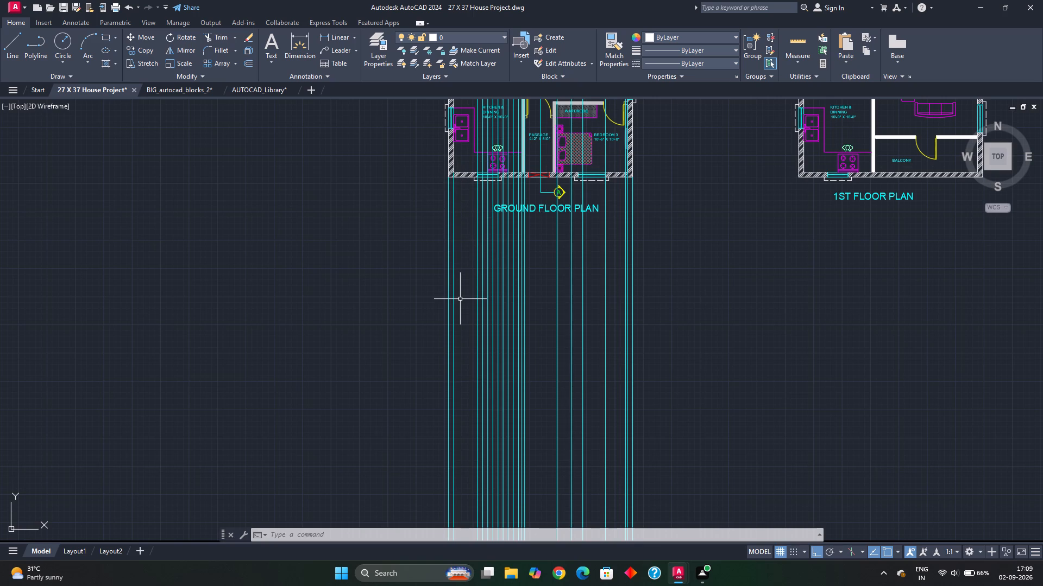
Offset the outer wall line below the kitchen 50' downward, across the projected rays beneath the ground-floor plan.
{"action": "left_click", "coordinate": [463, 178]}
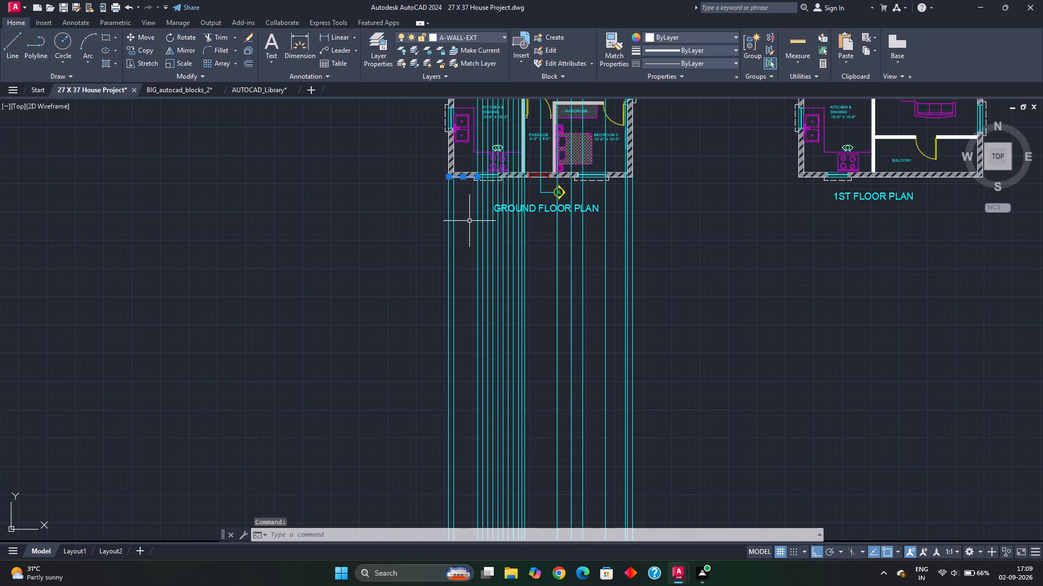
{"action": "key", "text": "o"}
{"action": "key", "text": "Return"}
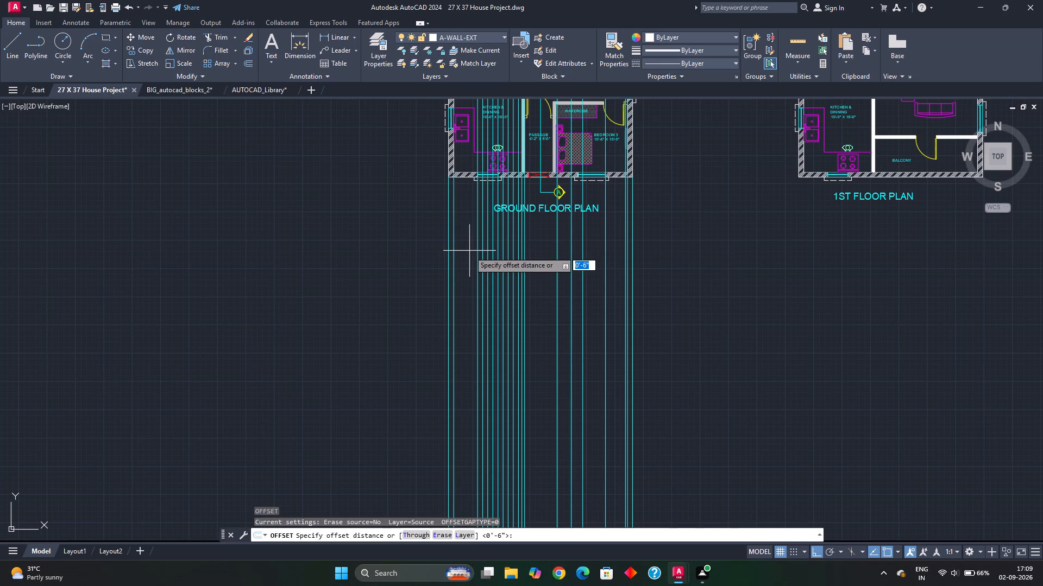
{"action": "type", "text": "50"}
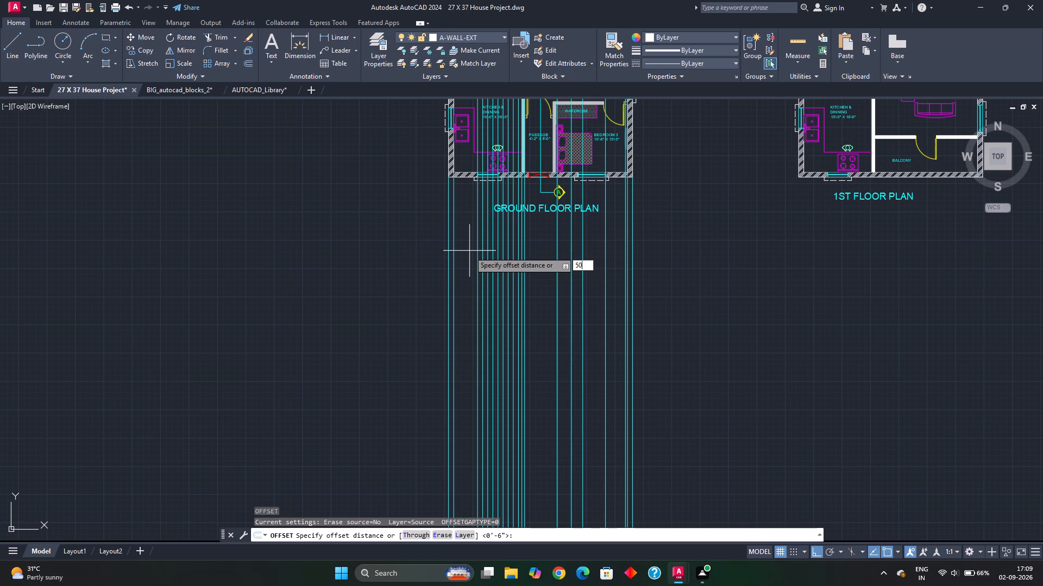
{"action": "key", "text": "apostrophe"}
{"action": "key", "text": "Return"}
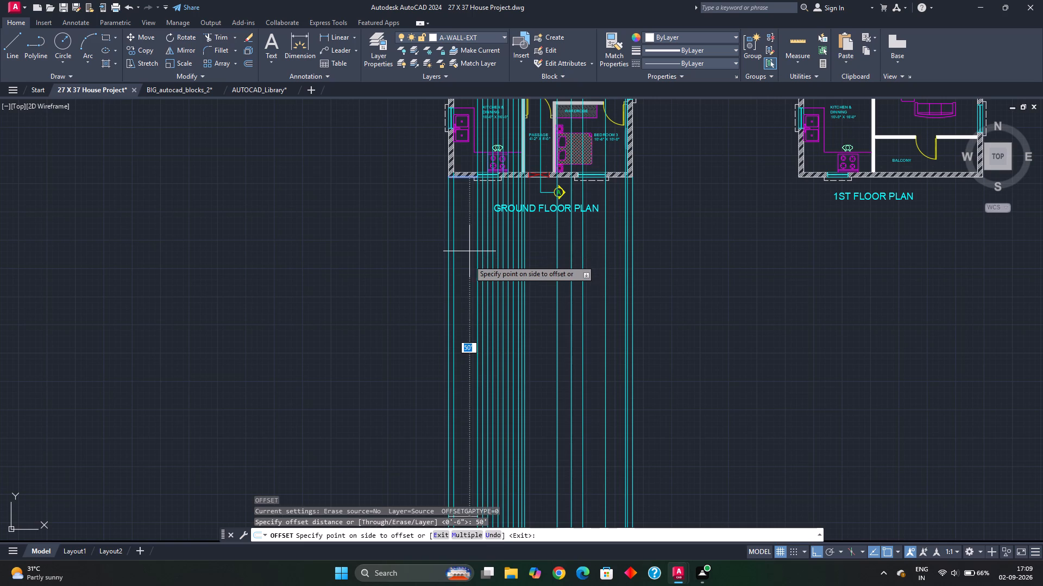
{"action": "middle_click_drag", "start_coordinate": [468, 321], "coordinate": [463, 220]}
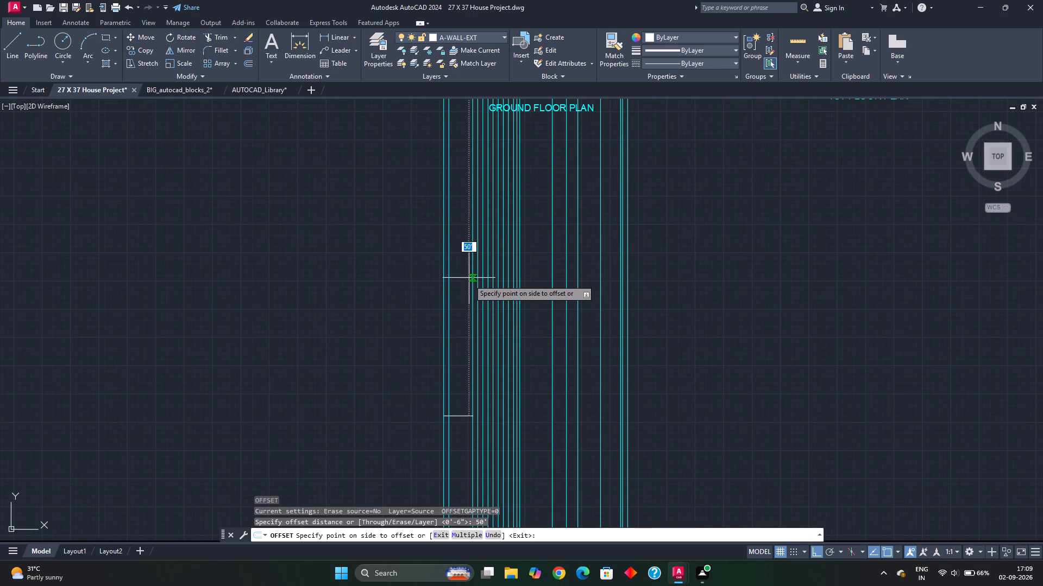
{"action": "left_click", "coordinate": [465, 303]}
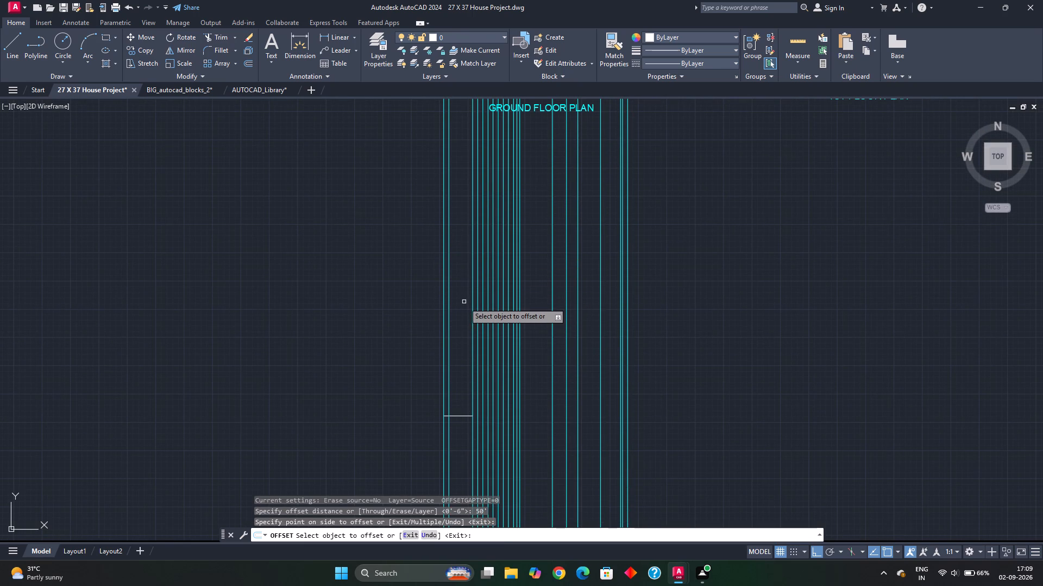
{"action": "scroll", "coordinate": [471, 378], "scroll_direction": "down", "scroll_amount": 3}
{"action": "scroll", "coordinate": [469, 390], "scroll_direction": "up", "scroll_amount": 2}
{"action": "middle_click_drag", "start_coordinate": [467, 398], "coordinate": [461, 353]}
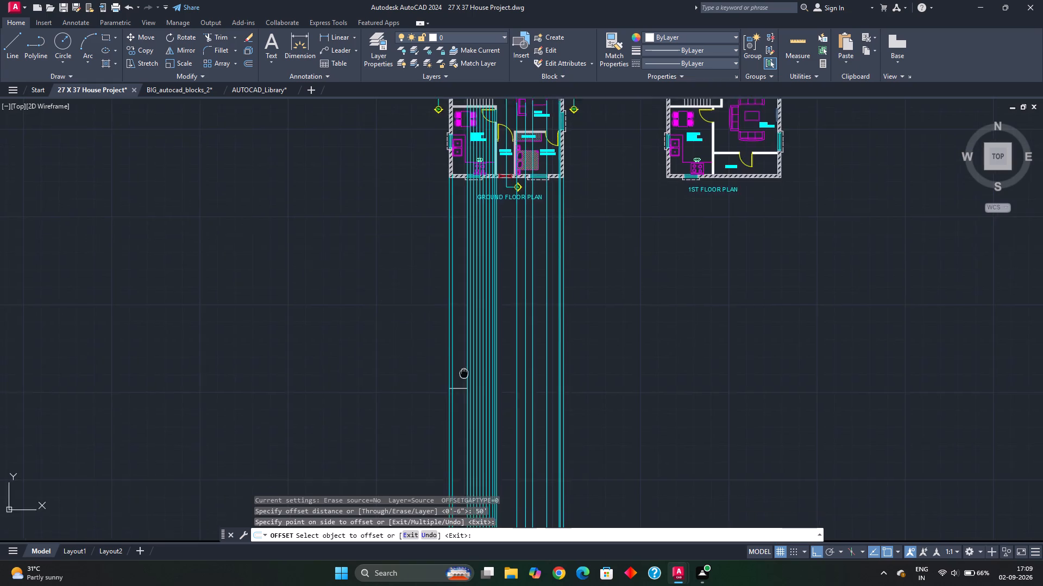
{"action": "middle_click_drag", "start_coordinate": [461, 353], "coordinate": [459, 339]}
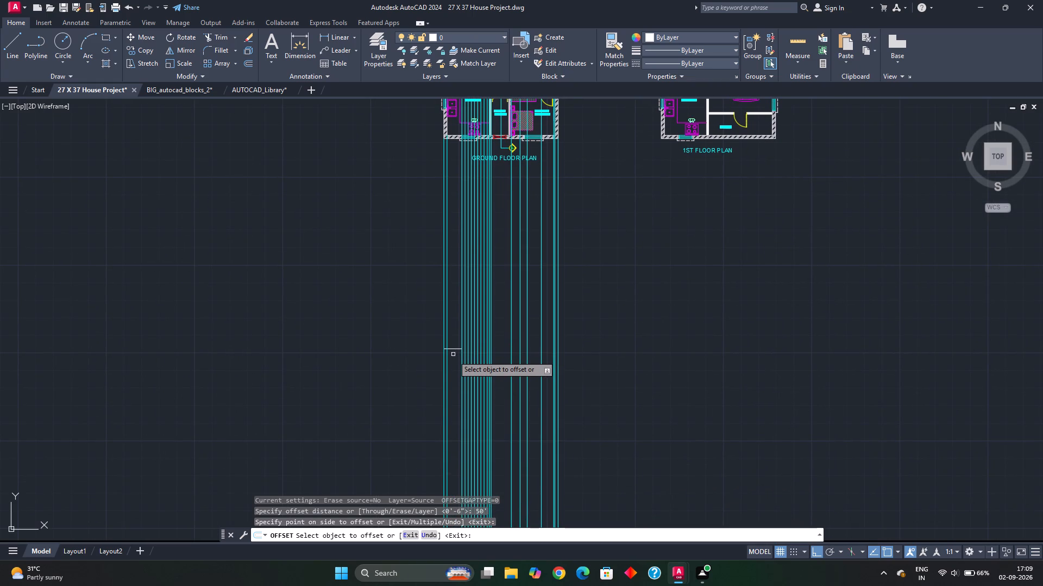
{"action": "scroll", "coordinate": [453, 355], "scroll_direction": "up", "scroll_amount": 1}
{"action": "middle_click_drag", "start_coordinate": [453, 355], "coordinate": [449, 361]}
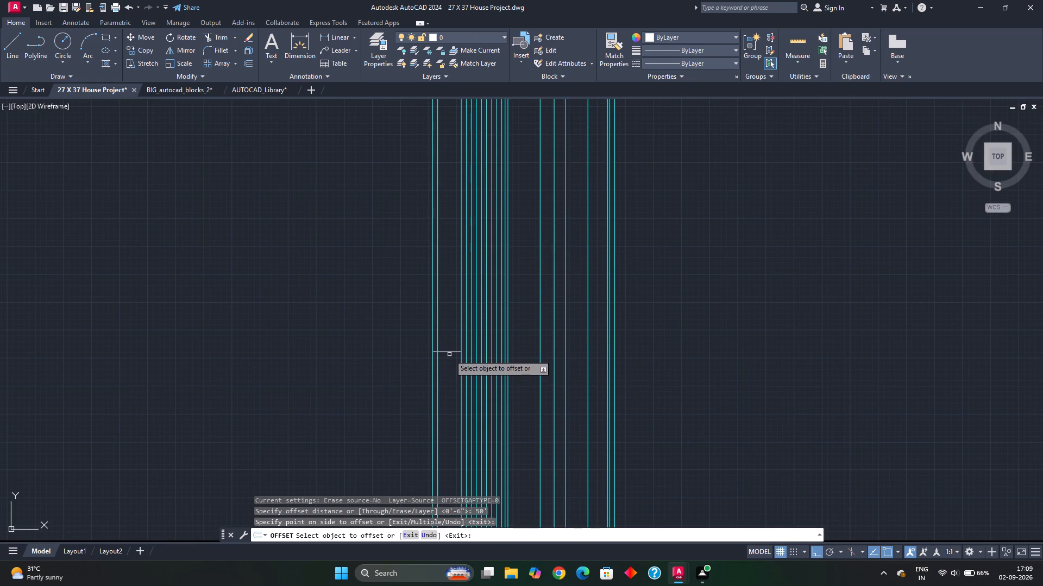
{"action": "key", "text": "Escape"}
Move the offset horizontal line from the A-WALL-EXT layer to layer 0.
{"action": "left_click_drag", "start_coordinate": [454, 345], "coordinate": [451, 352]}
{"action": "left_click", "coordinate": [443, 373]}
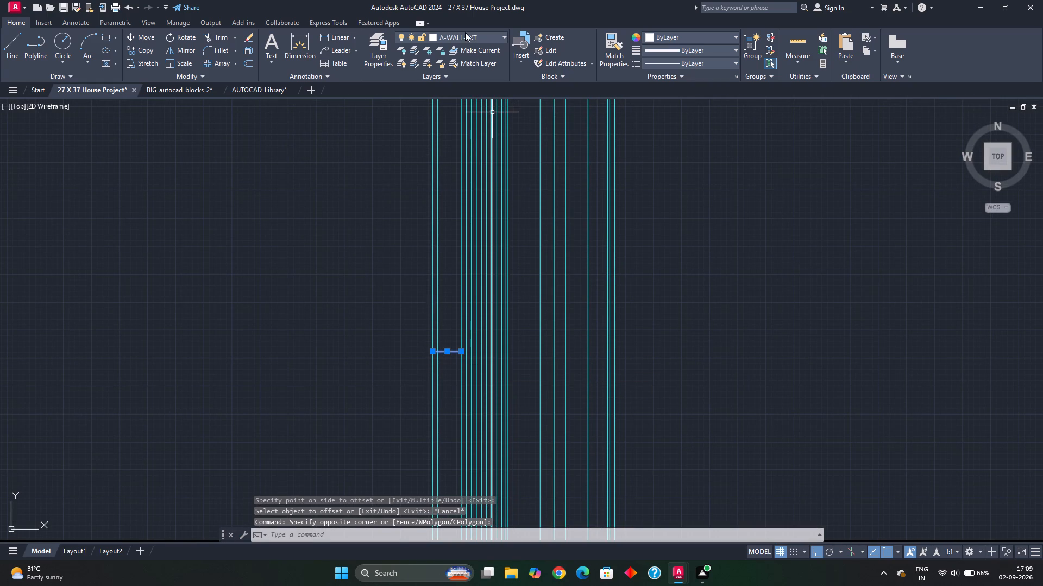
{"action": "left_click", "coordinate": [467, 39]}
{"action": "left_click", "coordinate": [458, 52]}
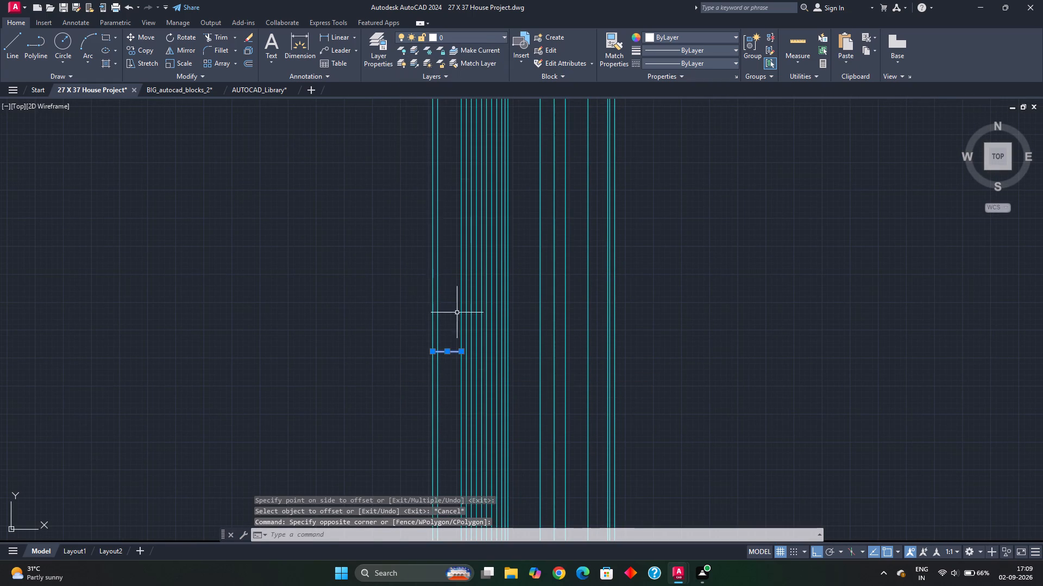
{"action": "key", "text": "Escape"}
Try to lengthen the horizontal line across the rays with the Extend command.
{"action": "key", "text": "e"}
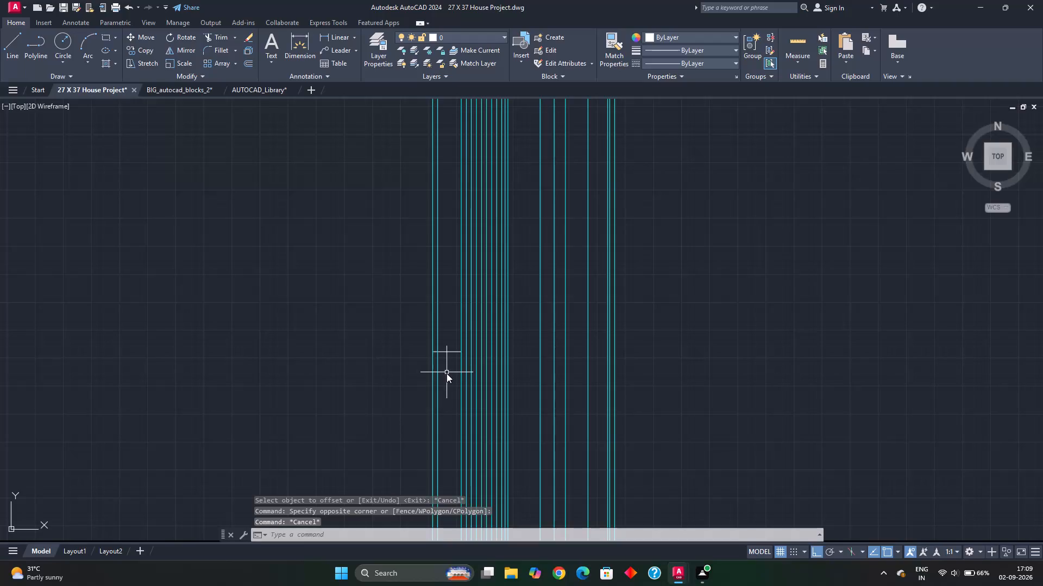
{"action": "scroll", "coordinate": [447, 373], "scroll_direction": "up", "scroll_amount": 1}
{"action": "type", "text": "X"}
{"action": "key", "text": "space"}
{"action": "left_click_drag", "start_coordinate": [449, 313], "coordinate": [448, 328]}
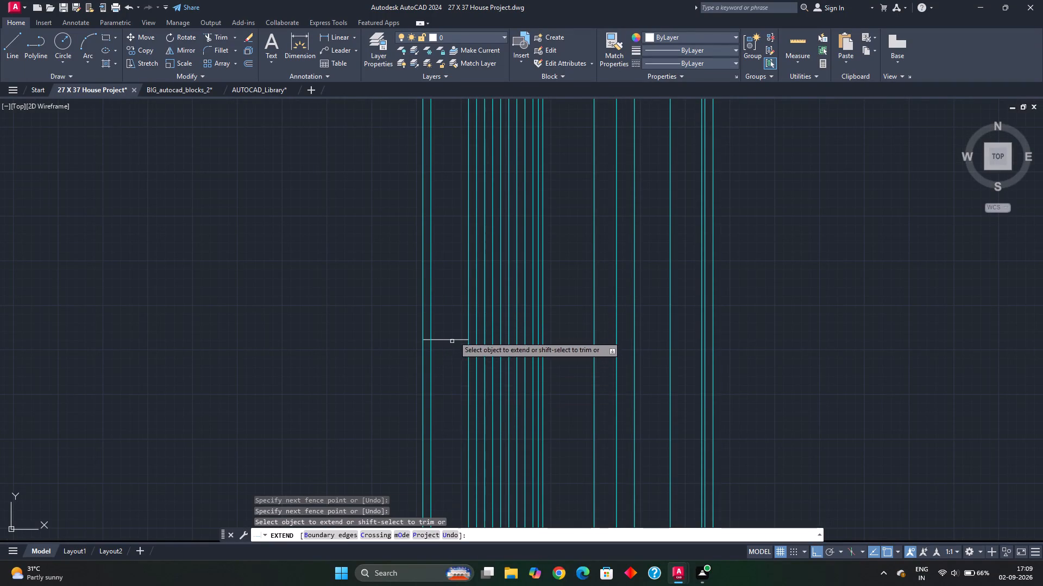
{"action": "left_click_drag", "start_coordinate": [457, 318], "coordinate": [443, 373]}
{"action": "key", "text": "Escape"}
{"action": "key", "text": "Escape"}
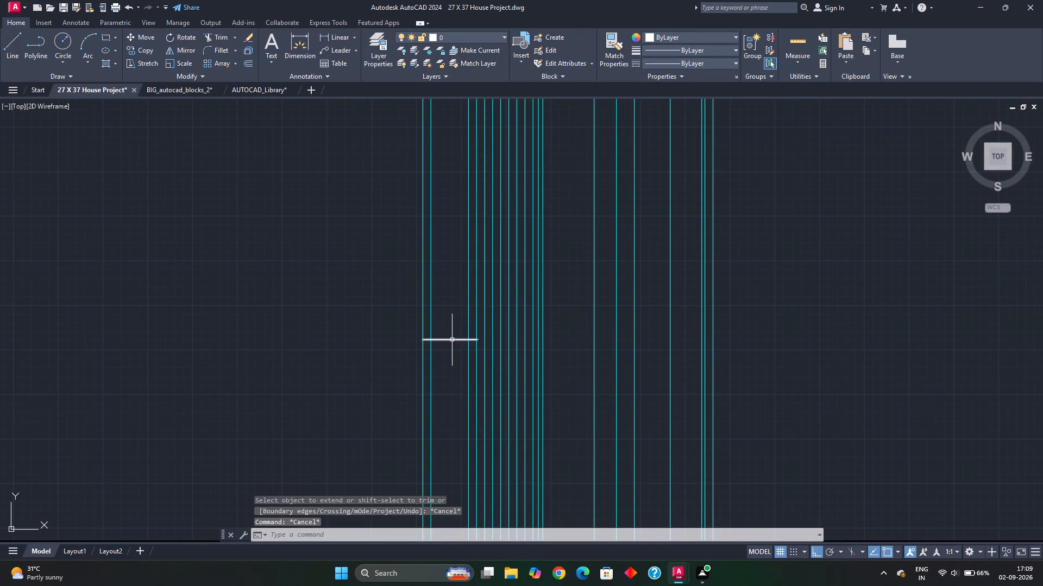
Stretch the horizontal line's east end to the last ray, making the line 27' long.
{"action": "left_click", "coordinate": [452, 341]}
{"action": "left_click", "coordinate": [478, 343]}
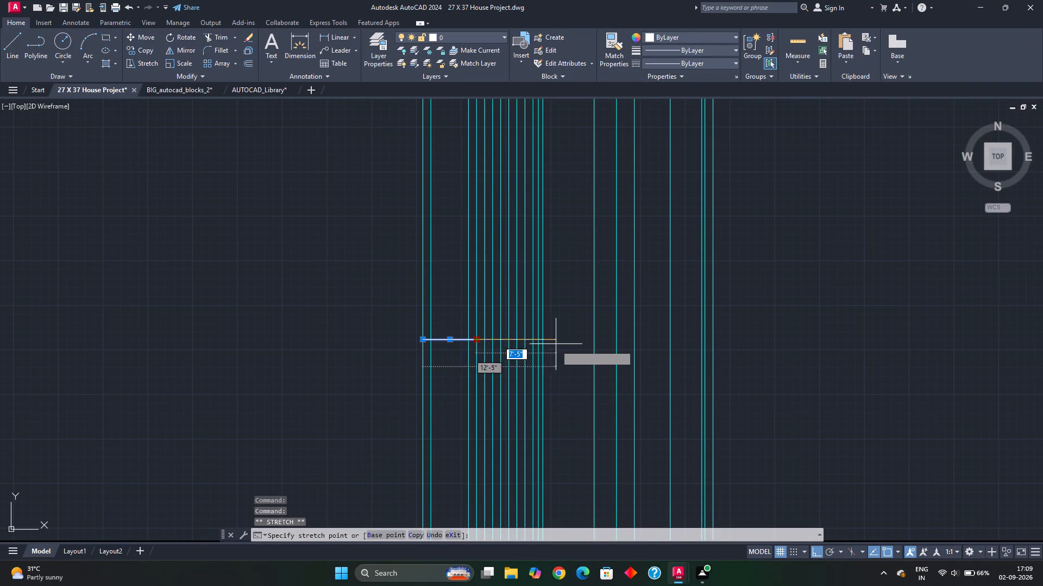
{"action": "left_click", "coordinate": [715, 342]}
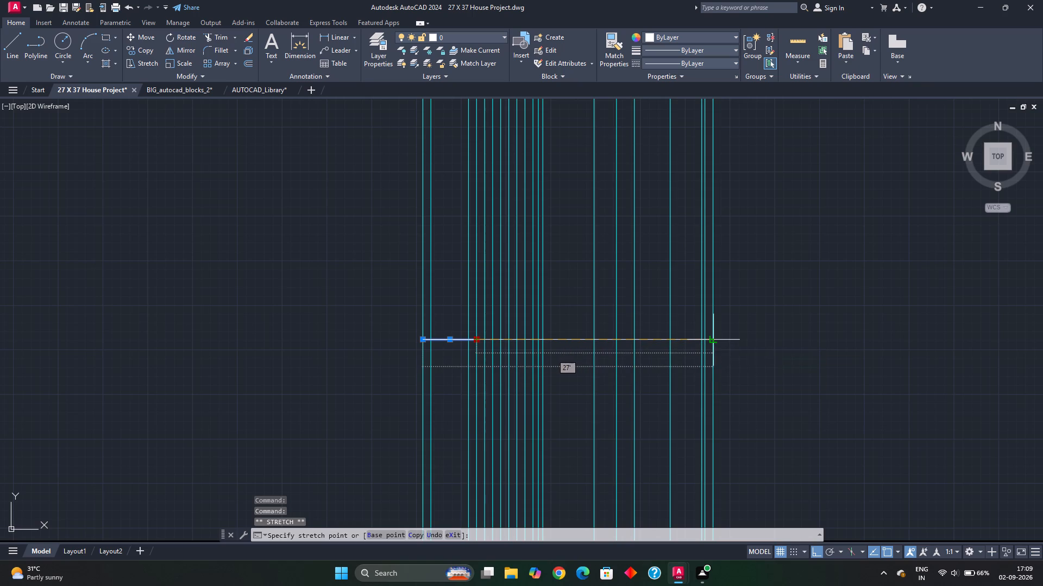
{"action": "key", "text": "Escape"}
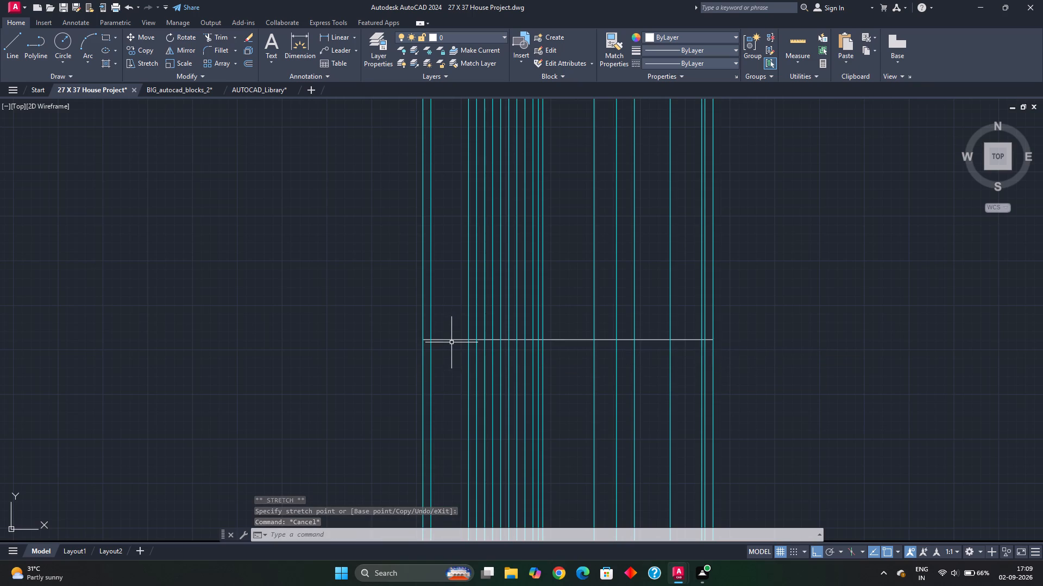
Stretch the horizontal line's west end 1' outward beyond the first ray.
{"action": "left_click", "coordinate": [451, 341]}
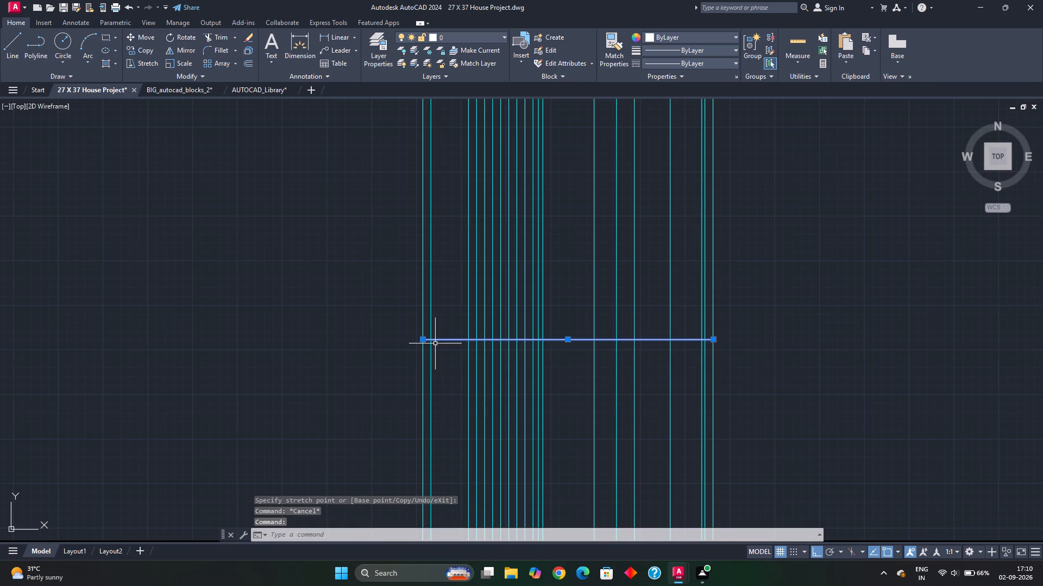
{"action": "scroll", "coordinate": [429, 341], "scroll_direction": "up", "scroll_amount": 2}
{"action": "left_click", "coordinate": [409, 344]}
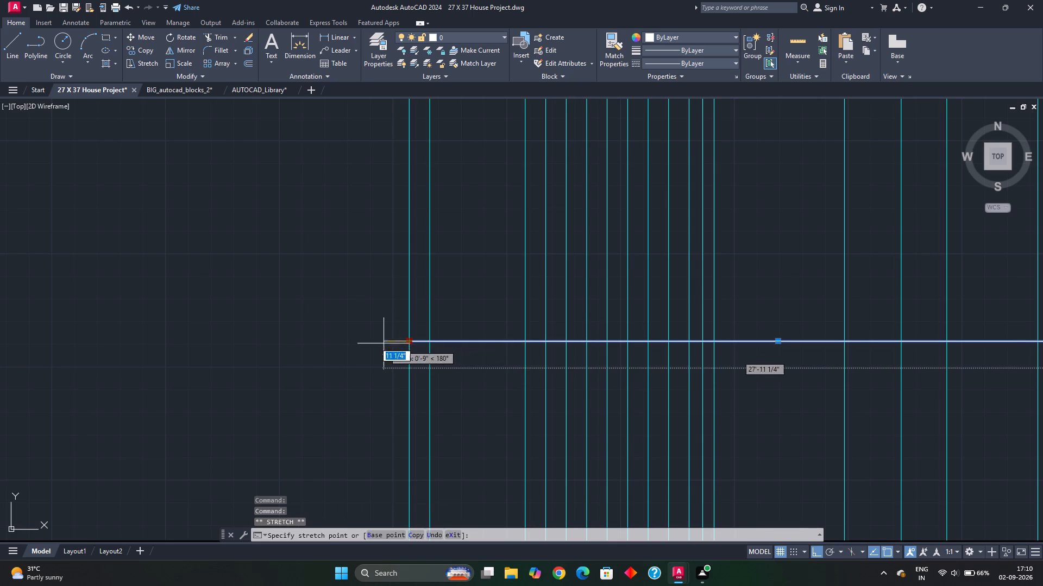
{"action": "scroll", "coordinate": [371, 344], "scroll_direction": "up", "scroll_amount": 1}
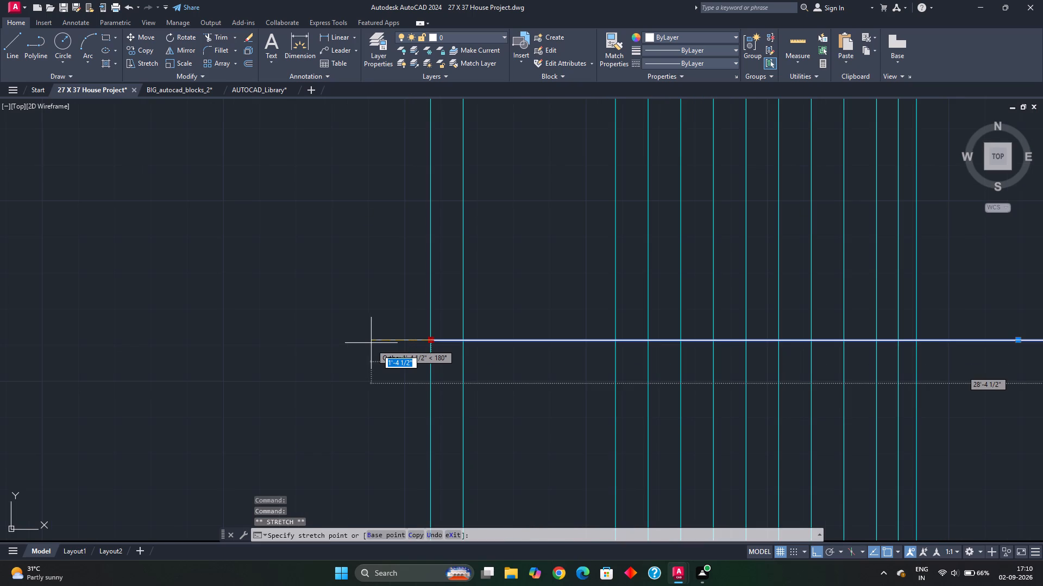
{"action": "type", "text": "1'"}
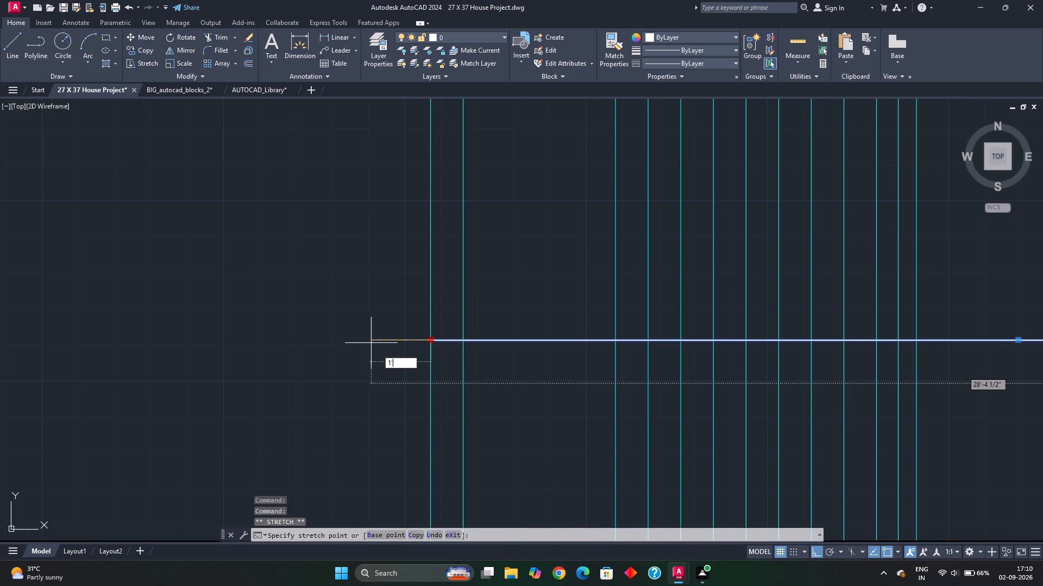
{"action": "key", "text": "Return"}
{"action": "key", "text": "Escape"}
Stretch the horizontal line's east end 1' outward beyond the last ray.
{"action": "scroll", "coordinate": [530, 396], "scroll_direction": "down", "scroll_amount": 2}
{"action": "middle_click_drag", "start_coordinate": [609, 408], "coordinate": [311, 380]}
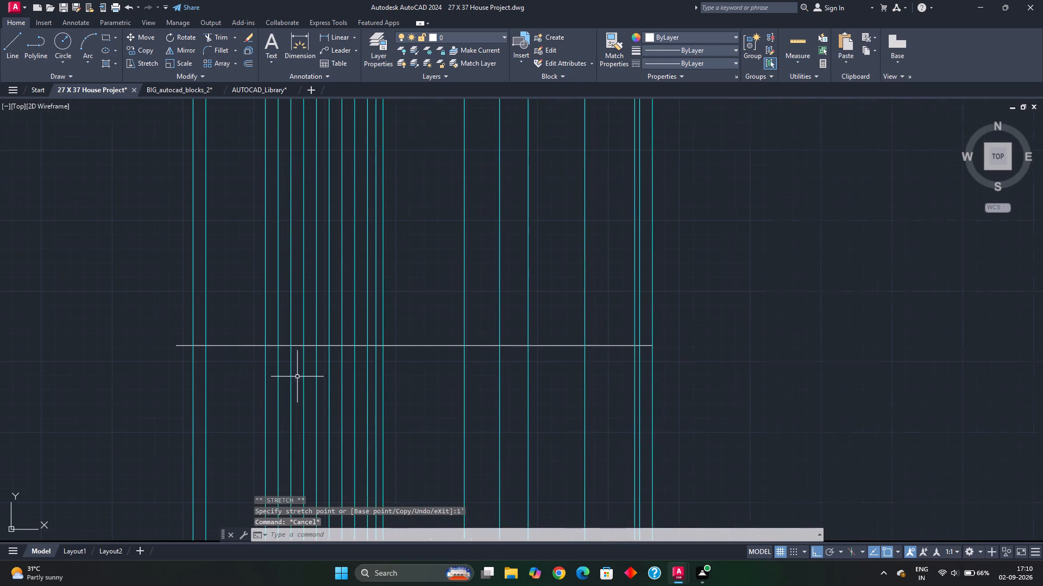
{"action": "left_click", "coordinate": [648, 349]}
{"action": "left_click", "coordinate": [646, 344]}
{"action": "left_click", "coordinate": [651, 347]}
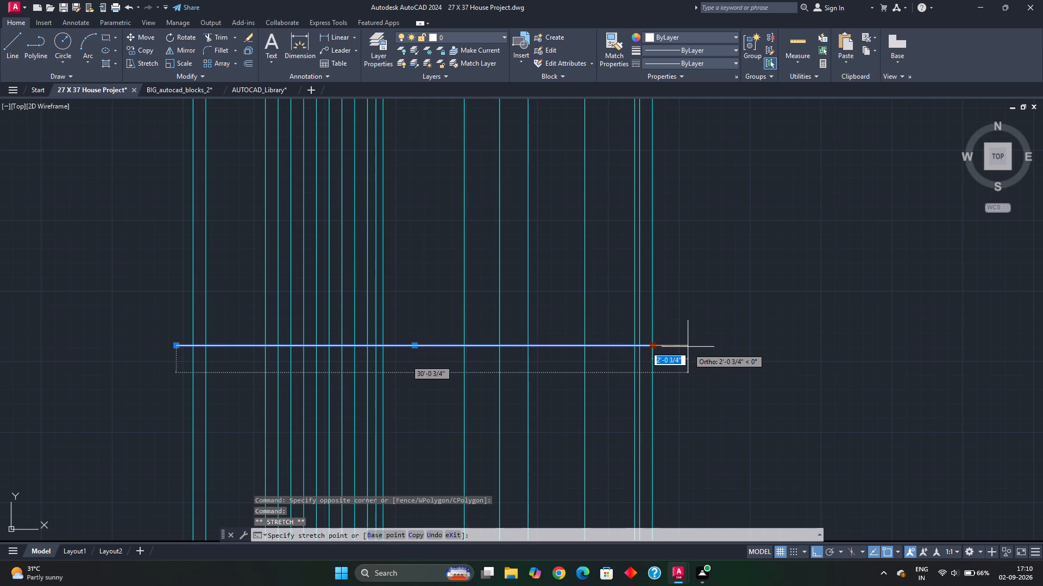
{"action": "key", "text": "1"}
{"action": "key", "text": "apostrophe"}
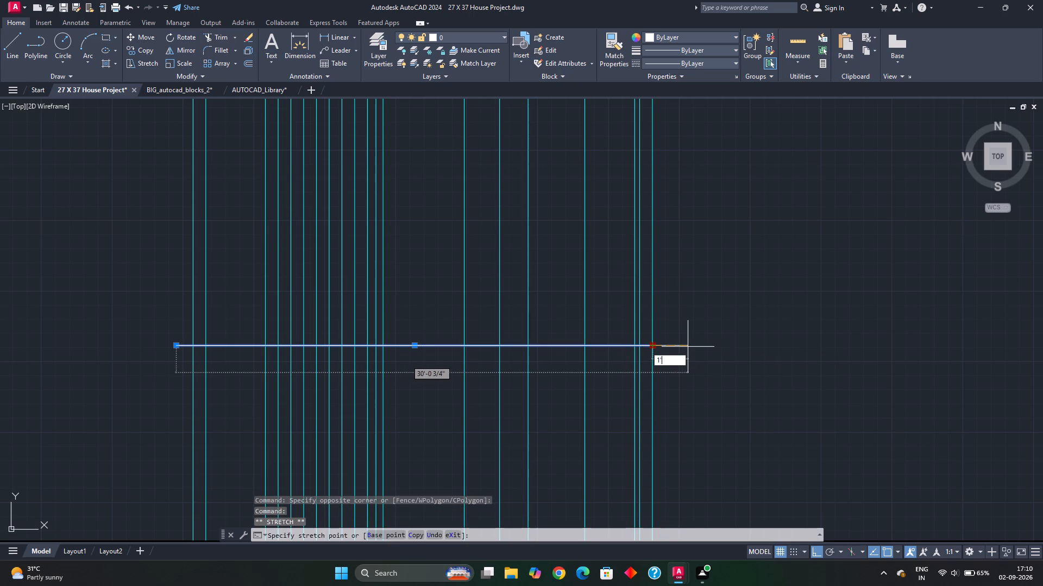
{"action": "key", "text": "Return"}
{"action": "key", "text": "Escape"}
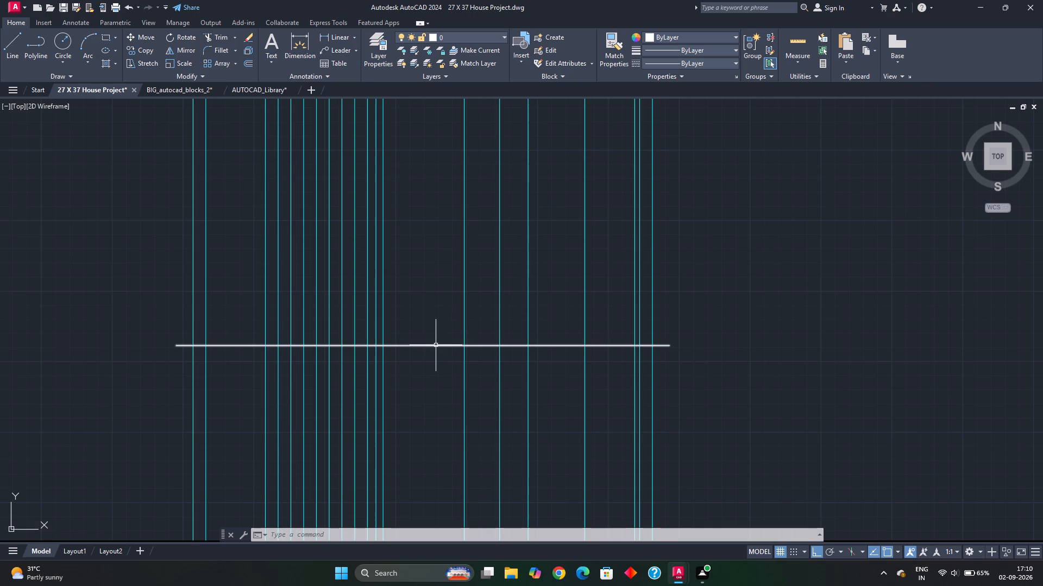
Offset the horizontal base line 10' upward, and offset the resulting line another 10' upward.
{"action": "left_click", "coordinate": [436, 346]}
{"action": "key", "text": "o"}
{"action": "key", "text": "Return"}
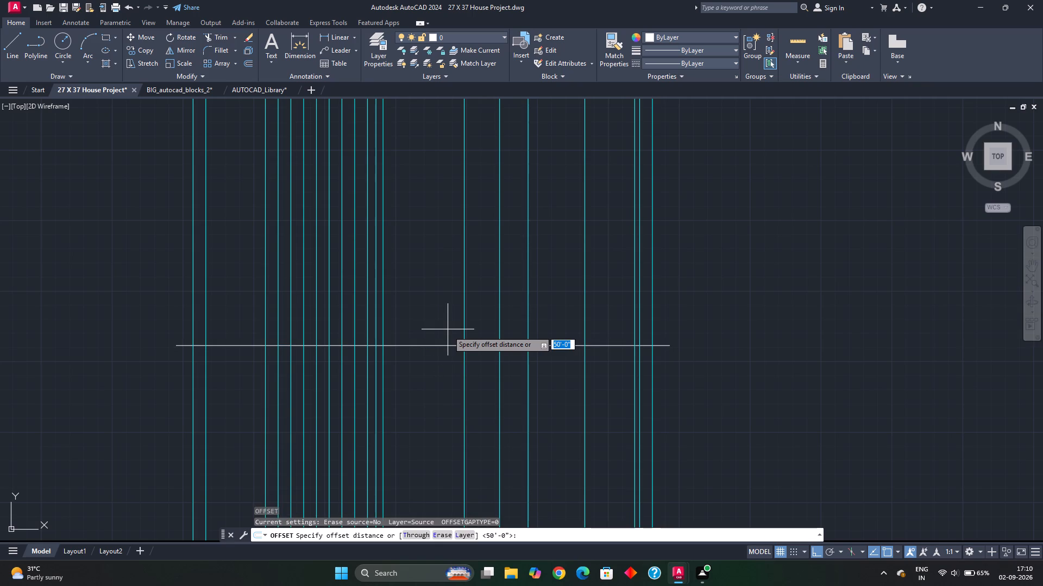
{"action": "type", "text": "10"}
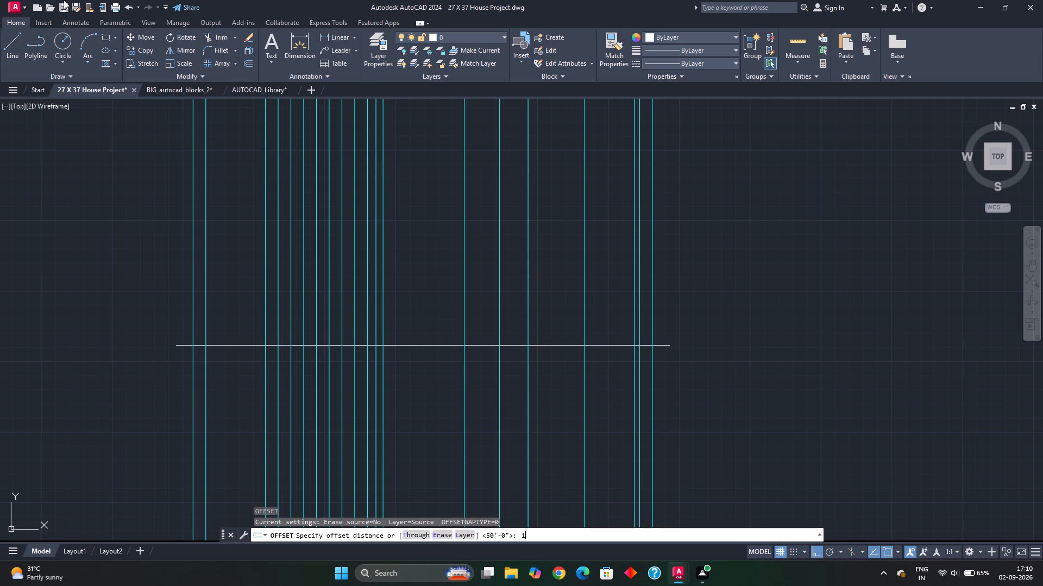
{"action": "key", "text": "apostrophe"}
{"action": "key", "text": "Return"}
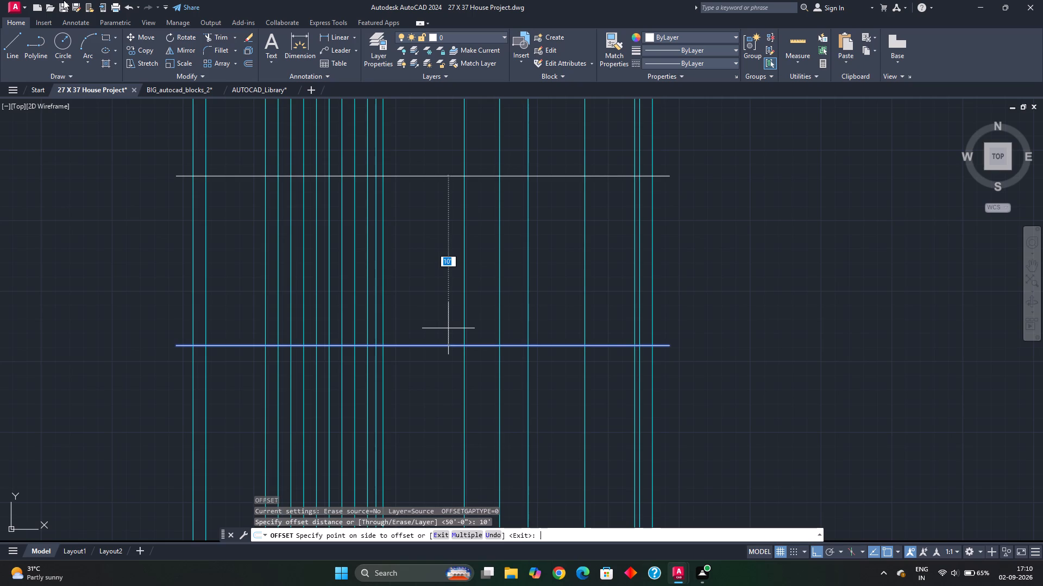
{"action": "left_click", "coordinate": [8, 0]}
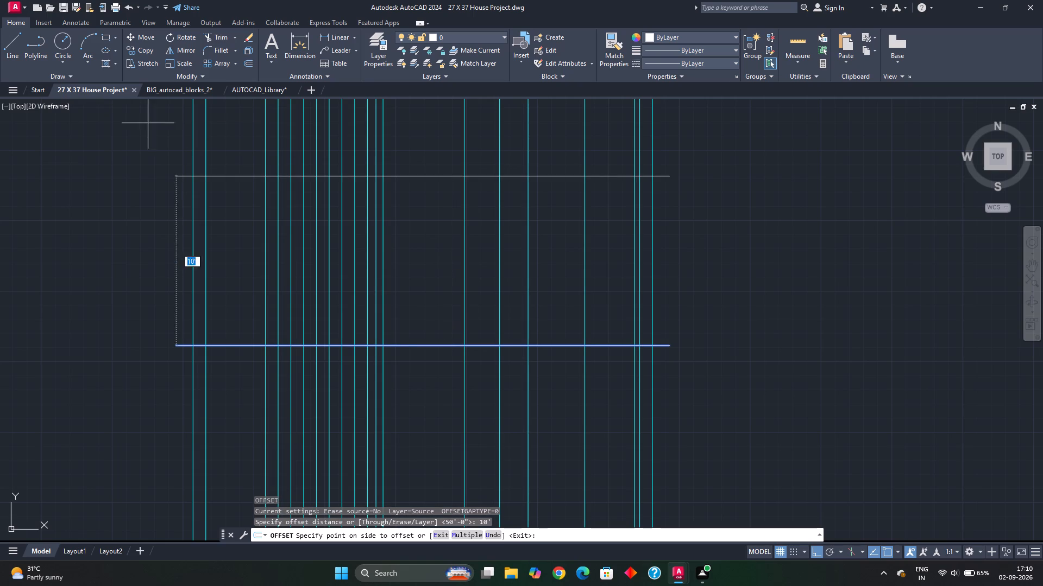
{"action": "left_click", "coordinate": [410, 243]}
{"action": "middle_click_drag", "start_coordinate": [410, 234], "coordinate": [404, 303]}
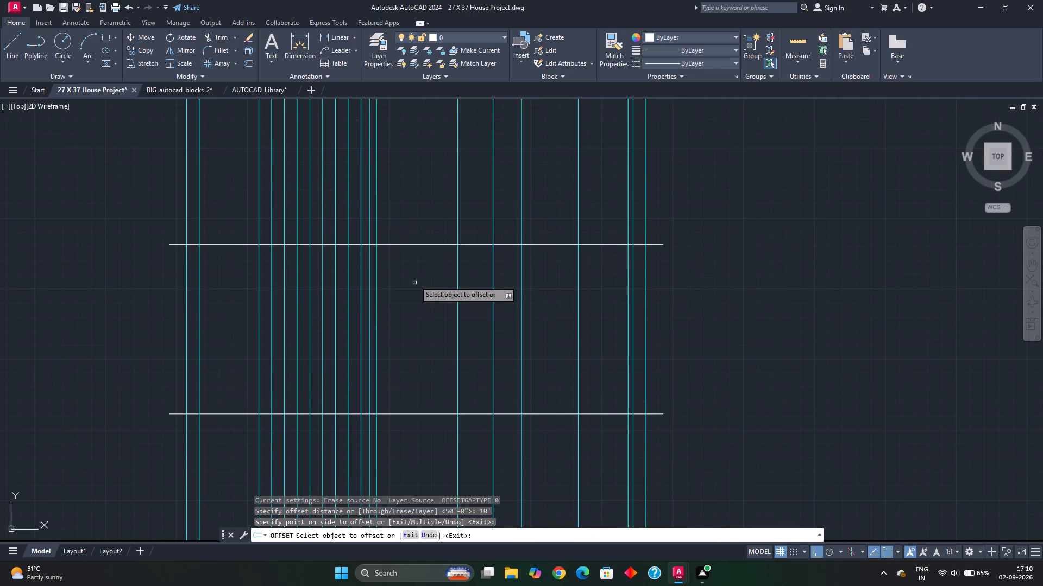
{"action": "left_click", "coordinate": [421, 246]}
{"action": "scroll", "coordinate": [420, 224], "scroll_direction": "down", "scroll_amount": 2}
{"action": "middle_click_drag", "start_coordinate": [420, 222], "coordinate": [420, 264]}
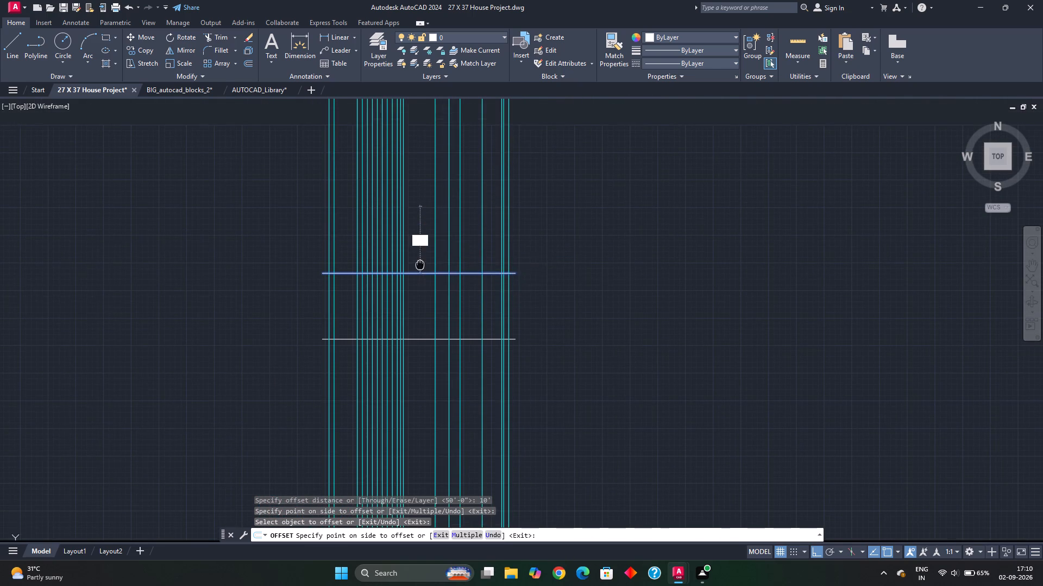
{"action": "left_click", "coordinate": [418, 248]}
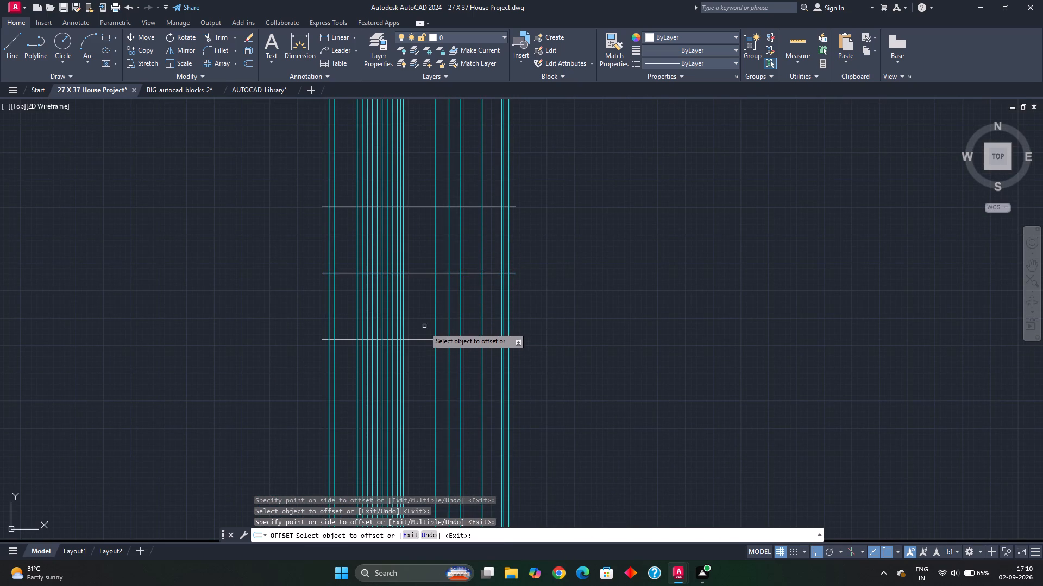
Offset the topmost horizontal level line 3' upward.
{"action": "middle_click_drag", "start_coordinate": [436, 266], "coordinate": [473, 225]}
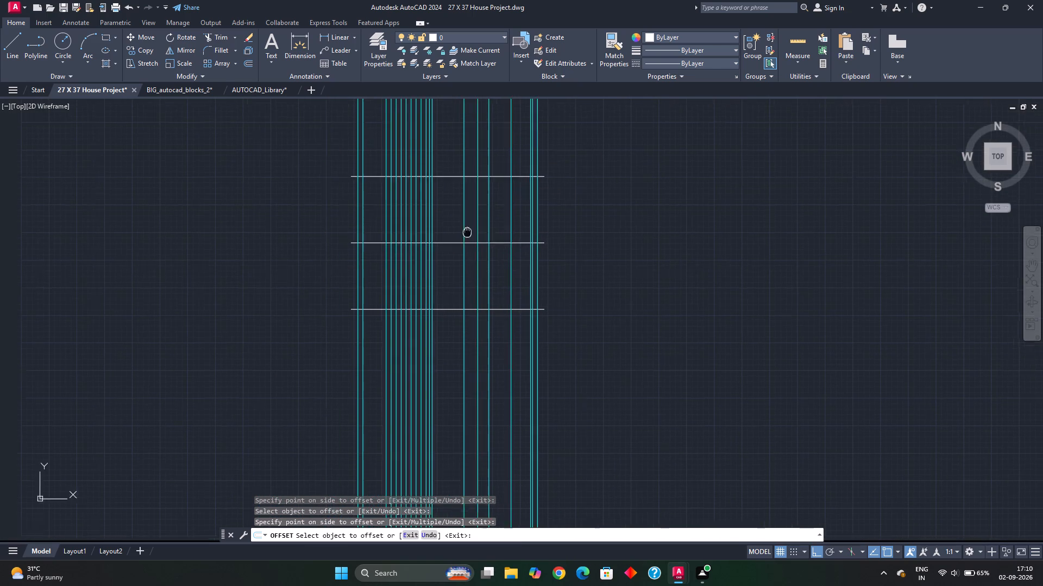
{"action": "middle_click_drag", "start_coordinate": [473, 225], "coordinate": [482, 212]}
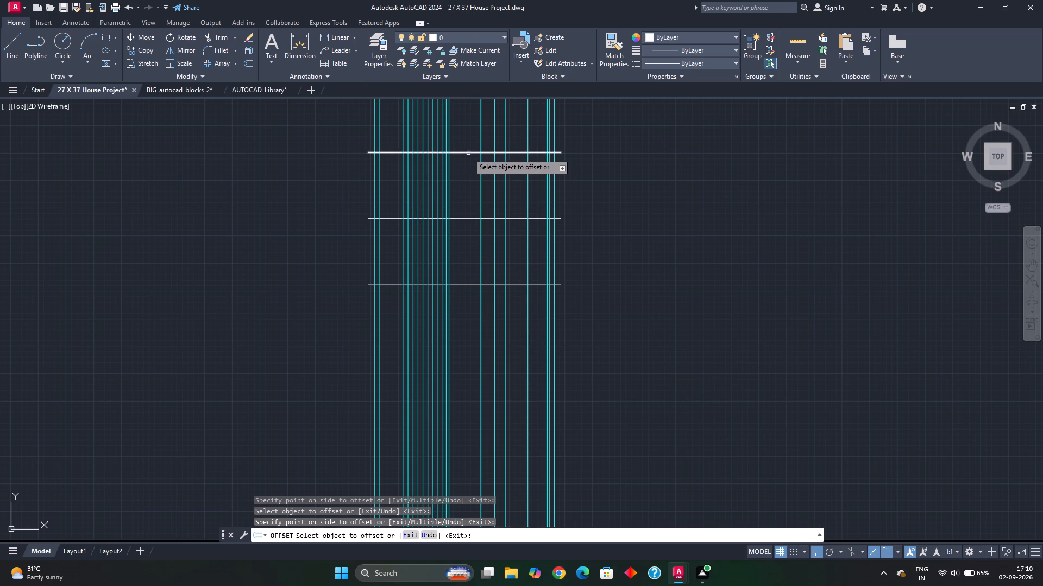
{"action": "left_click", "coordinate": [468, 153]}
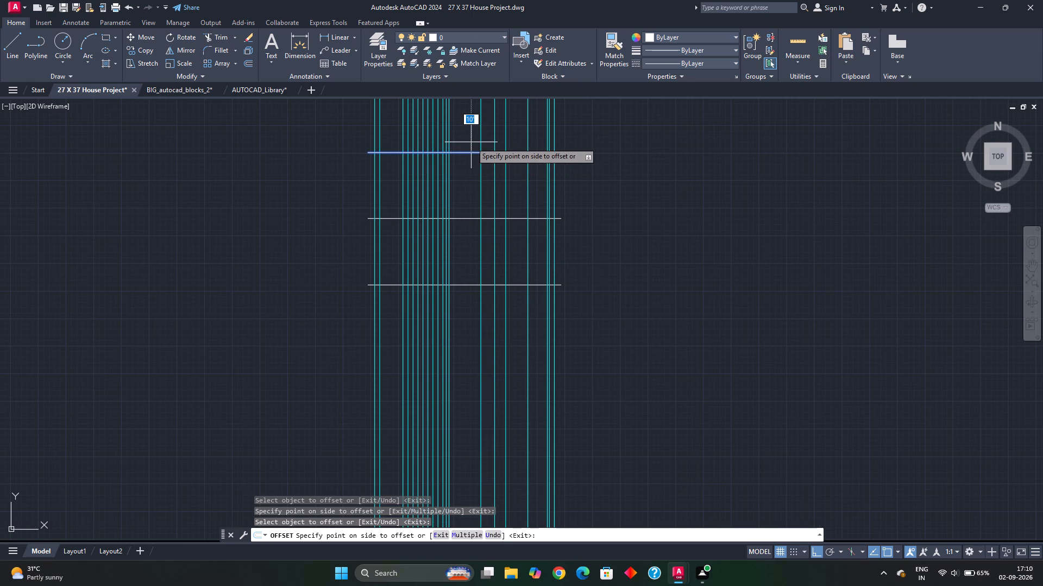
{"action": "key", "text": "3"}
{"action": "key", "text": "apostrophe"}
{"action": "key", "text": "Return"}
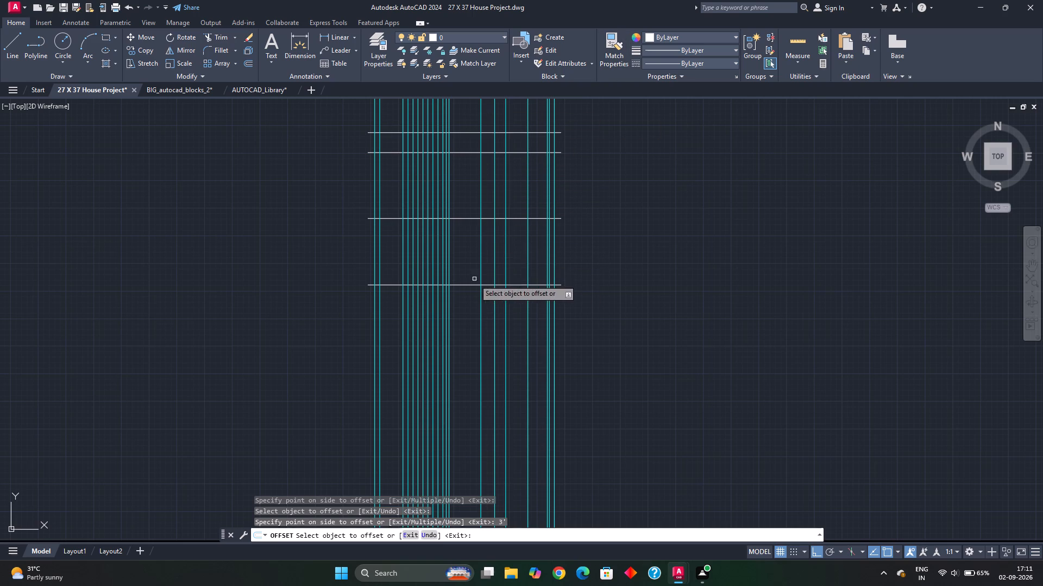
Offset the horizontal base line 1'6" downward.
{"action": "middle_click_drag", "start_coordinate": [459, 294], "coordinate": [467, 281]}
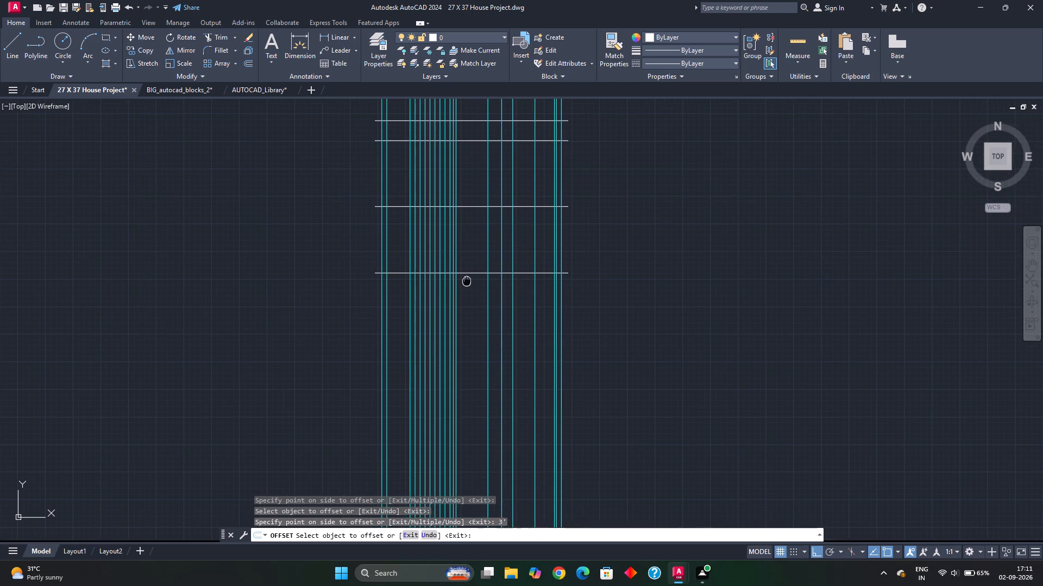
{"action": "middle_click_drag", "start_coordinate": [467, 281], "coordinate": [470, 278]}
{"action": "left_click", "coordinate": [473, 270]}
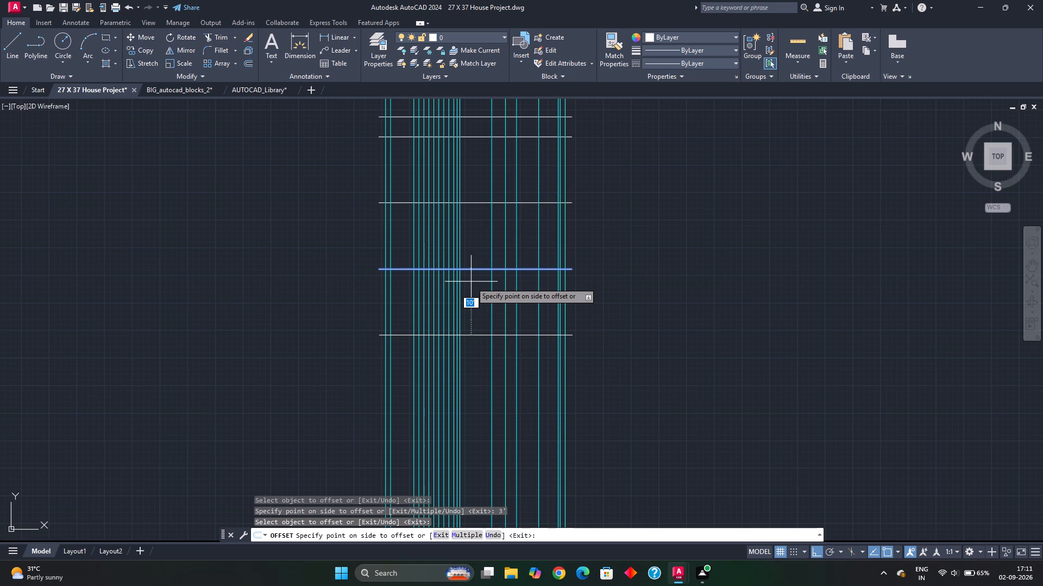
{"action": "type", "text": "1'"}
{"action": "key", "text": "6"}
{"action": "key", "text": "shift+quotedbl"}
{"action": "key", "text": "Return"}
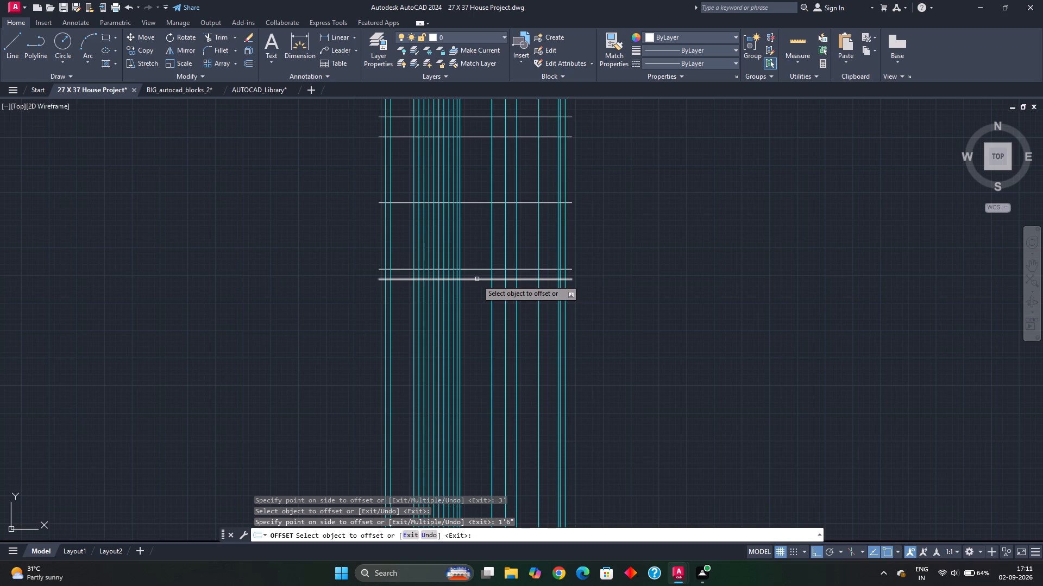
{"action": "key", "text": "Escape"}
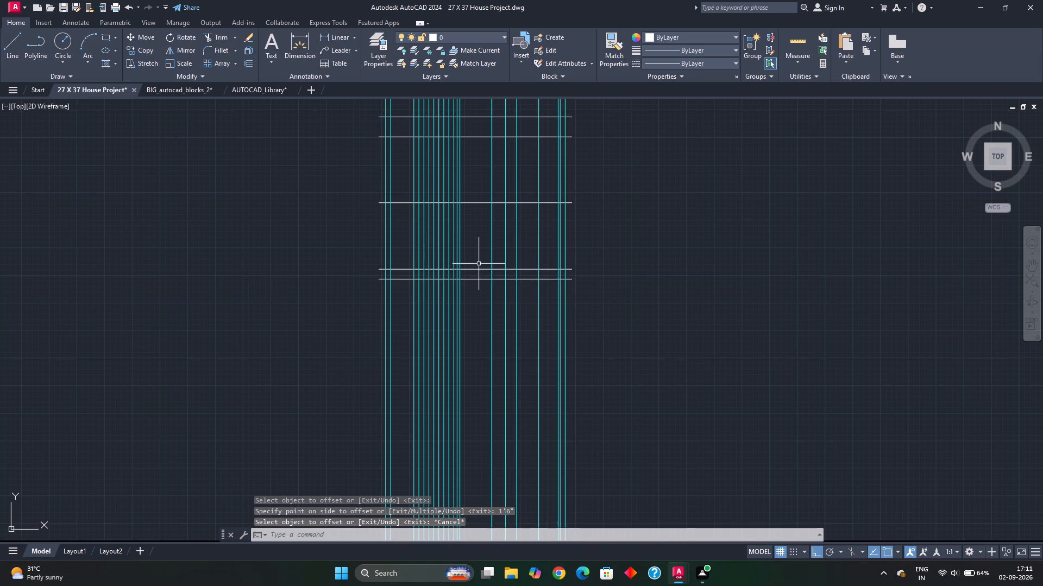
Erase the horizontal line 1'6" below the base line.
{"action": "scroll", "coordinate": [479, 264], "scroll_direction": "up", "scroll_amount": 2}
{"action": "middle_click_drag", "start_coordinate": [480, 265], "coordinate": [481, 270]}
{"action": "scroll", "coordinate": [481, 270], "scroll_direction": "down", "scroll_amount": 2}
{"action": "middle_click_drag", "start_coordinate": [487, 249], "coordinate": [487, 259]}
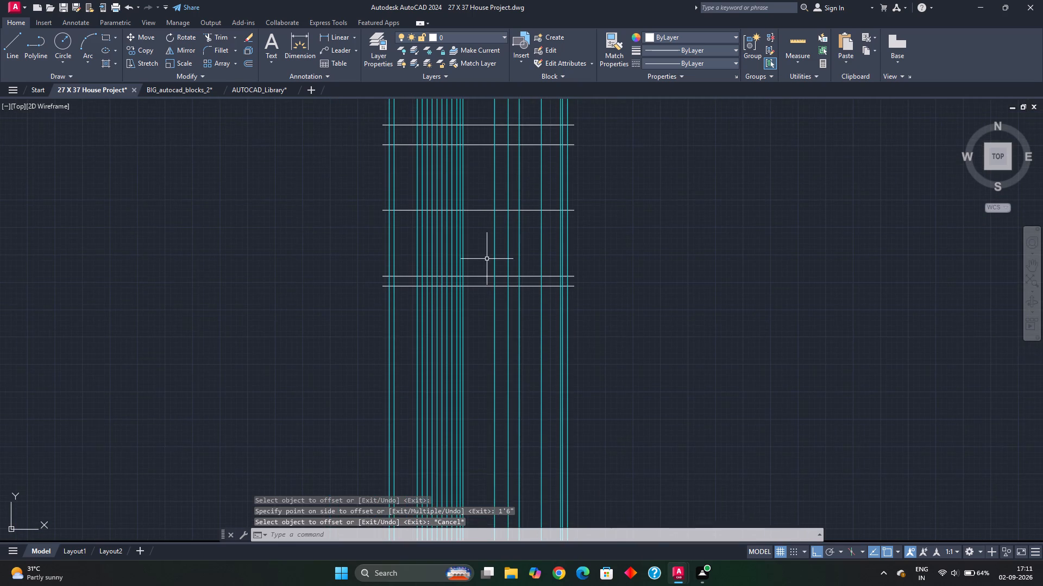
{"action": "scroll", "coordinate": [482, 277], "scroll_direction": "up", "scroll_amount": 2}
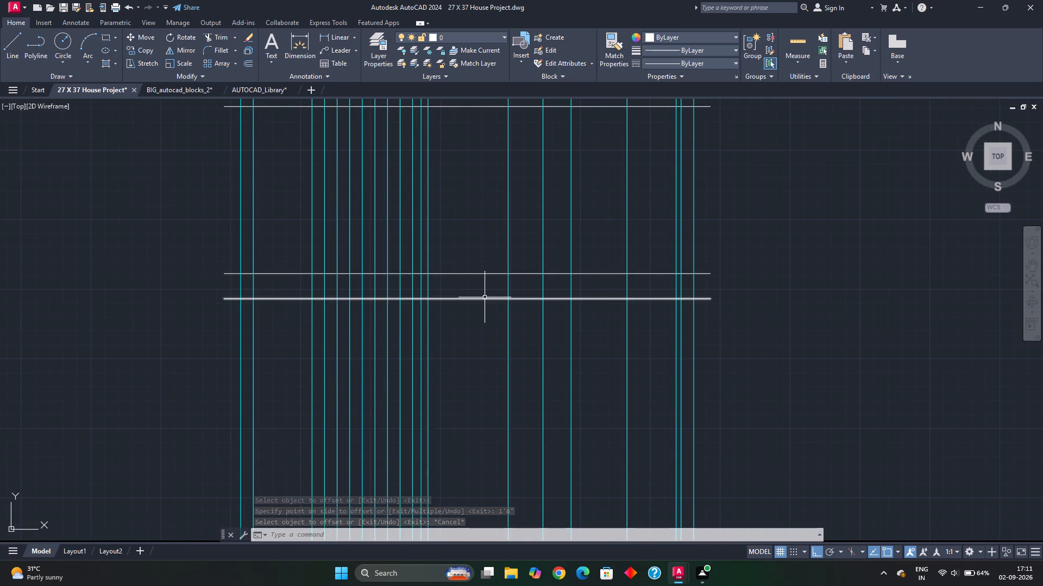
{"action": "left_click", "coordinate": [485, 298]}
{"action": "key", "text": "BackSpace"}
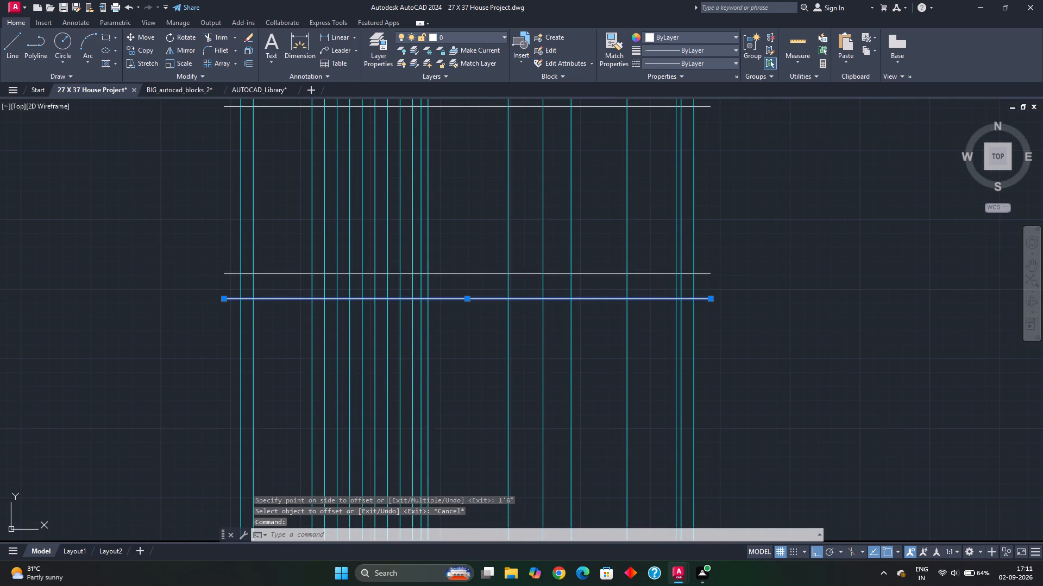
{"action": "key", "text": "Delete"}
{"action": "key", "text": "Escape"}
Offset the horizontal base line 6" downward.
{"action": "left_click", "coordinate": [480, 261]}
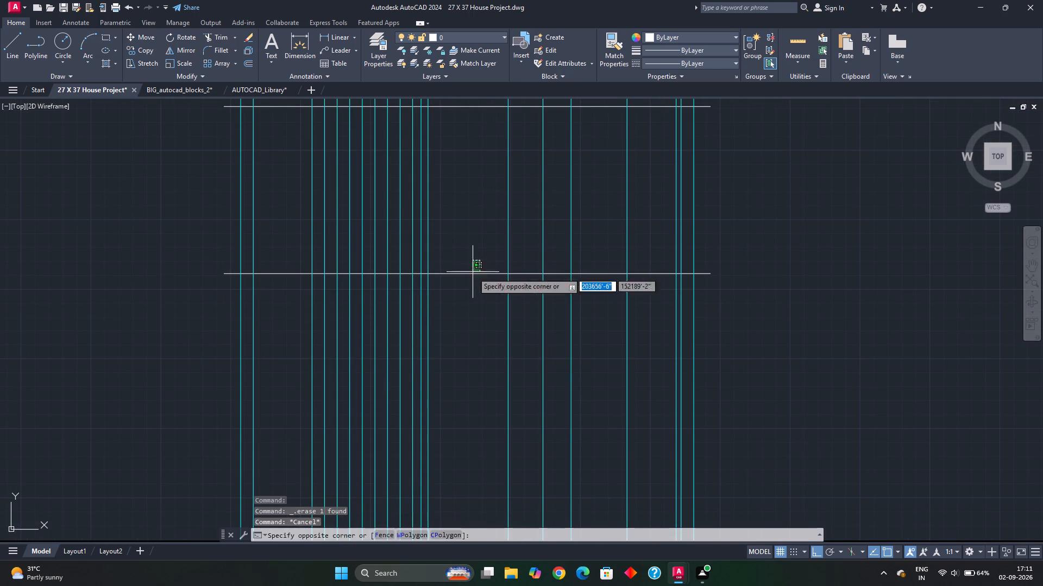
{"action": "left_click", "coordinate": [456, 298]}
{"action": "key", "text": "o"}
{"action": "key", "text": "Return"}
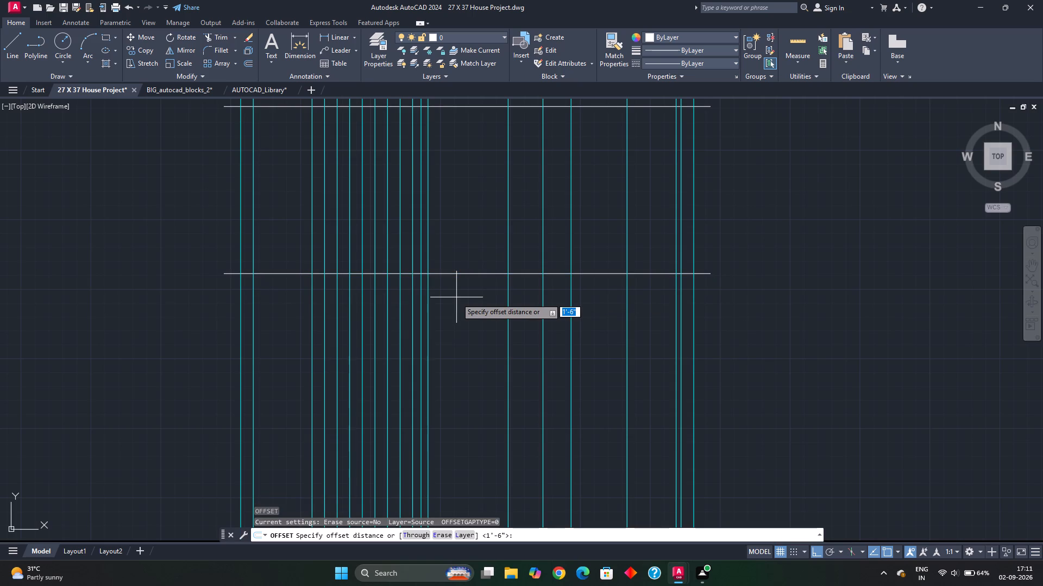
{"action": "type", "text": "6\""}
{"action": "key", "text": "Return"}
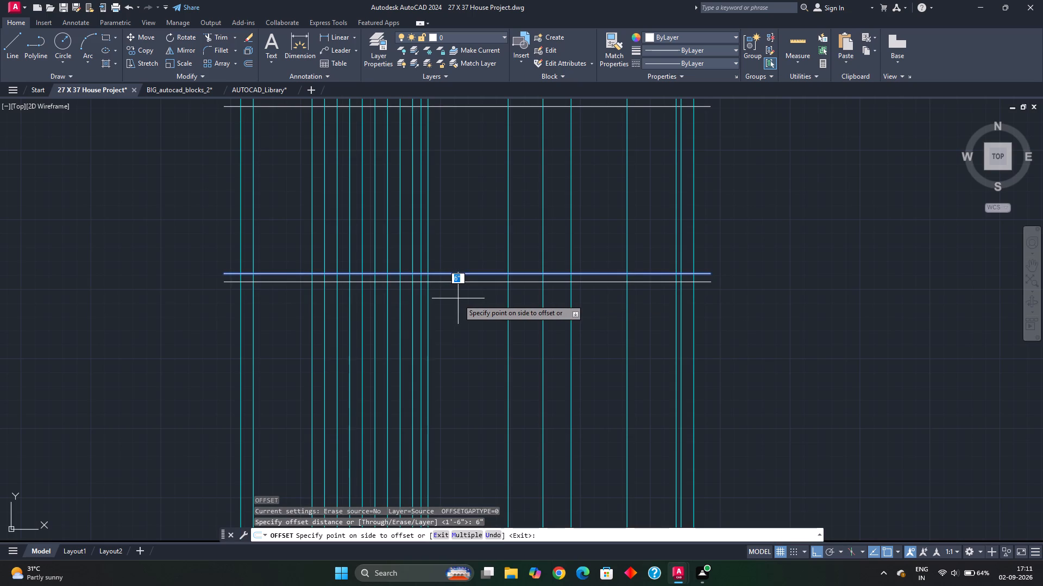
{"action": "left_click", "coordinate": [458, 299]}
Offset the level lines 10' and 20' above the base line 6" downward each.
{"action": "middle_click_drag", "start_coordinate": [452, 189], "coordinate": [448, 259]}
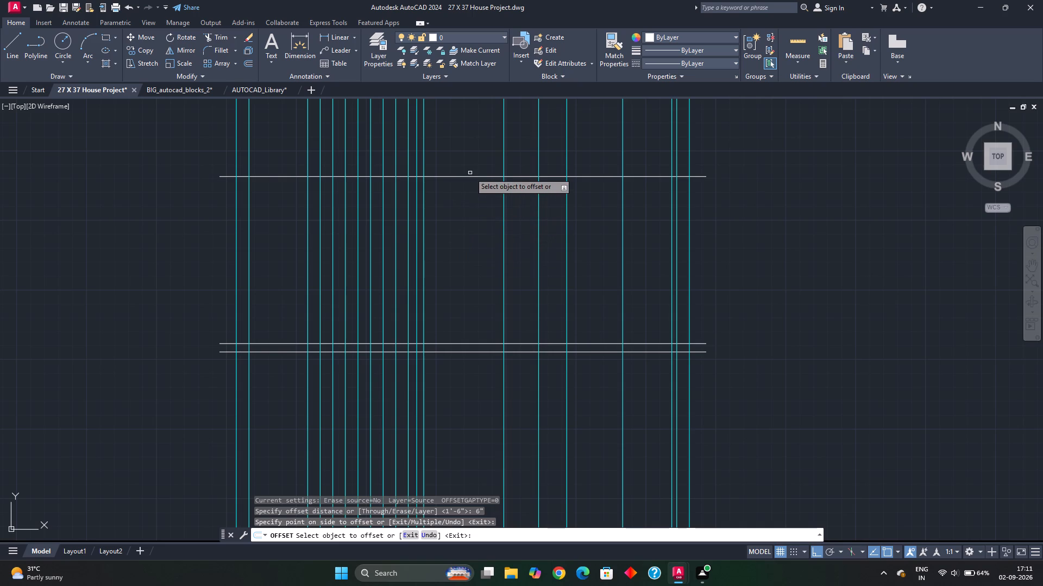
{"action": "left_click", "coordinate": [467, 177]}
{"action": "left_click", "coordinate": [465, 196]}
{"action": "scroll", "coordinate": [474, 149], "scroll_direction": "down", "scroll_amount": 2}
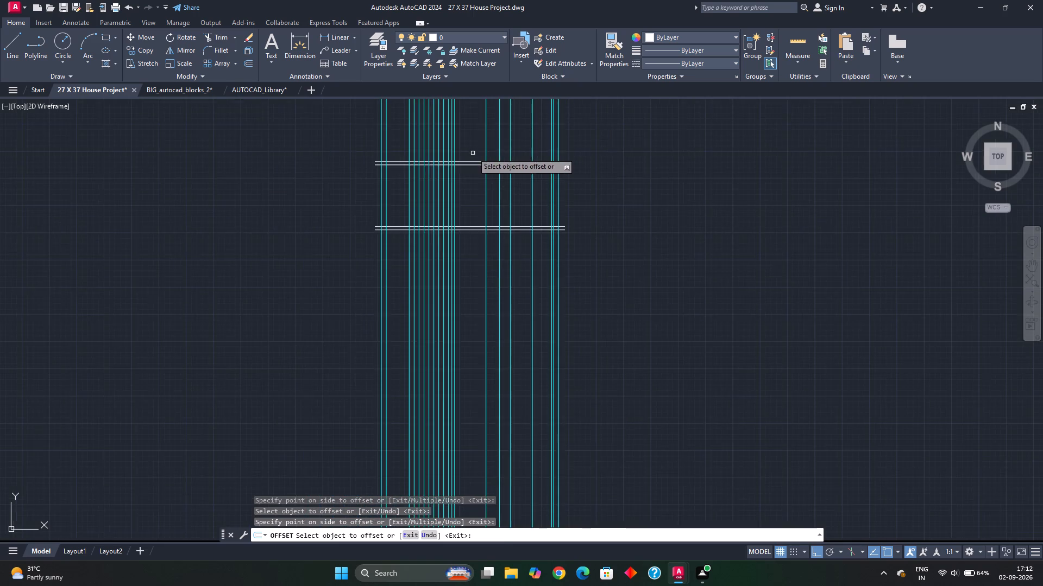
{"action": "middle_click_drag", "start_coordinate": [473, 156], "coordinate": [457, 247]}
{"action": "left_click", "coordinate": [458, 188]}
{"action": "left_click", "coordinate": [459, 190]}
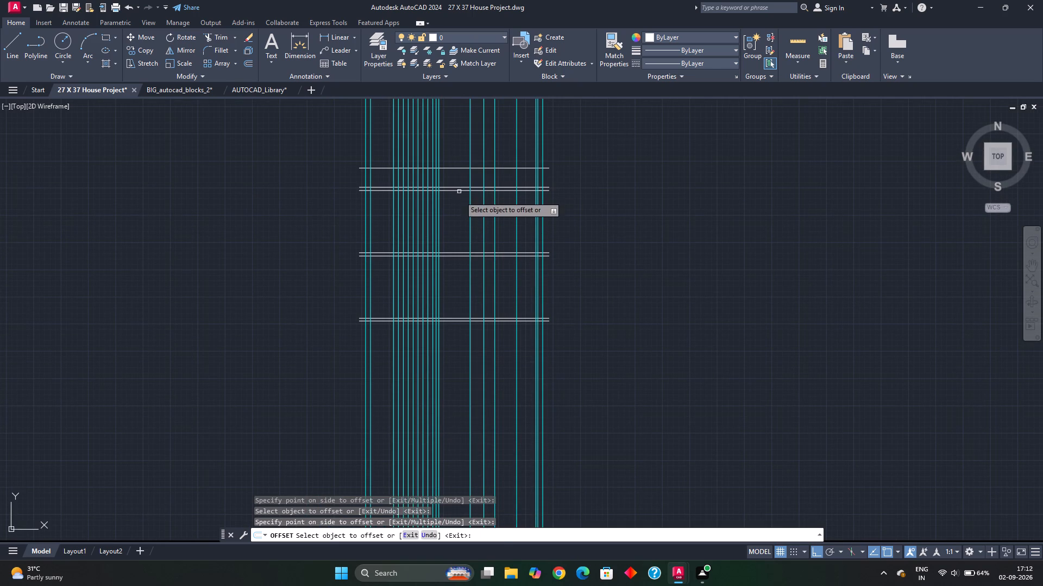
{"action": "middle_click_drag", "start_coordinate": [460, 216], "coordinate": [449, 167]}
{"action": "scroll", "coordinate": [466, 250], "scroll_direction": "up", "scroll_amount": 1}
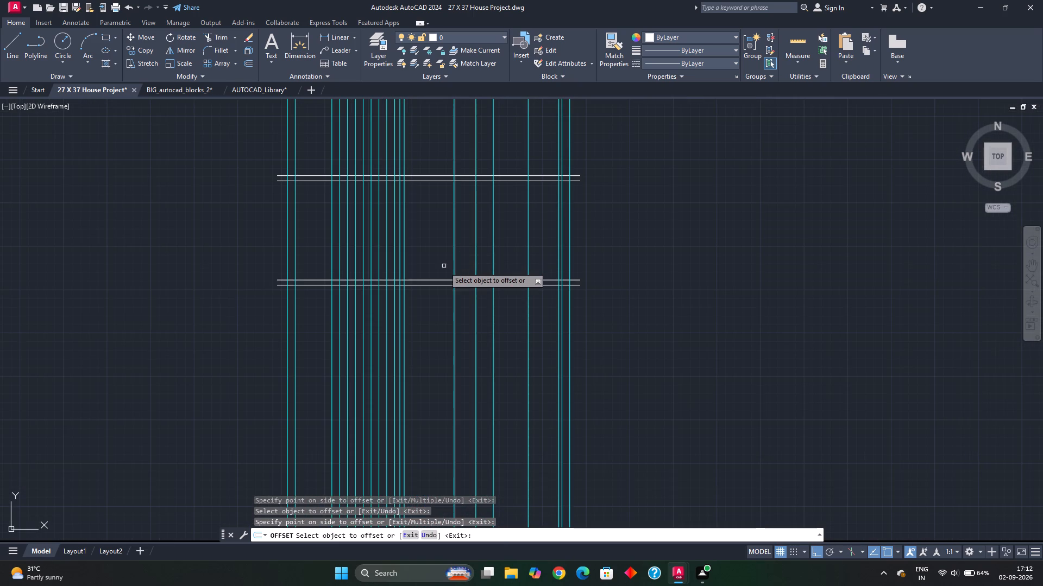
{"action": "middle_click_drag", "start_coordinate": [444, 266], "coordinate": [444, 248]}
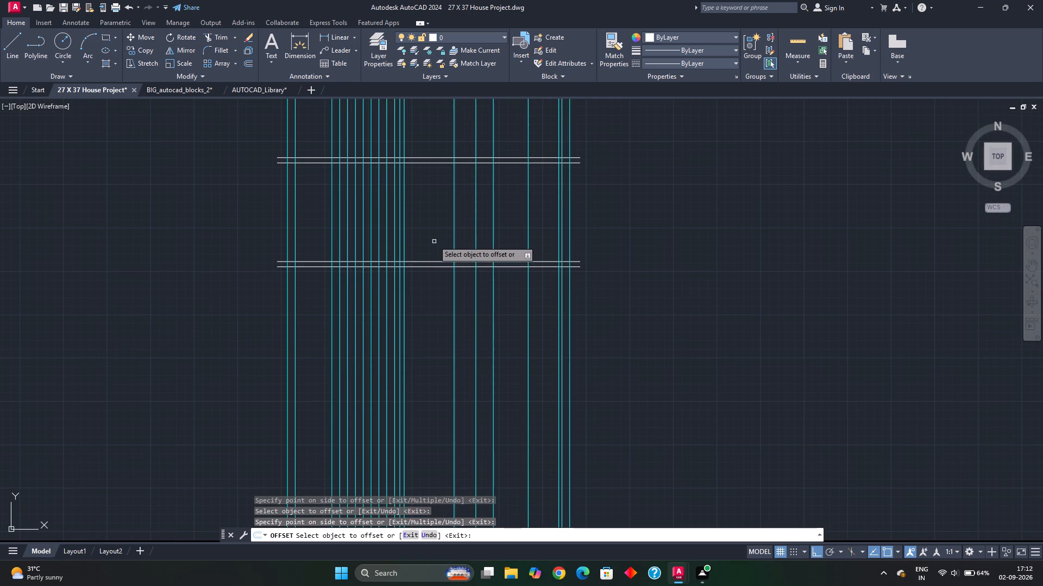
{"action": "scroll", "coordinate": [433, 285], "scroll_direction": "up", "scroll_amount": 1}
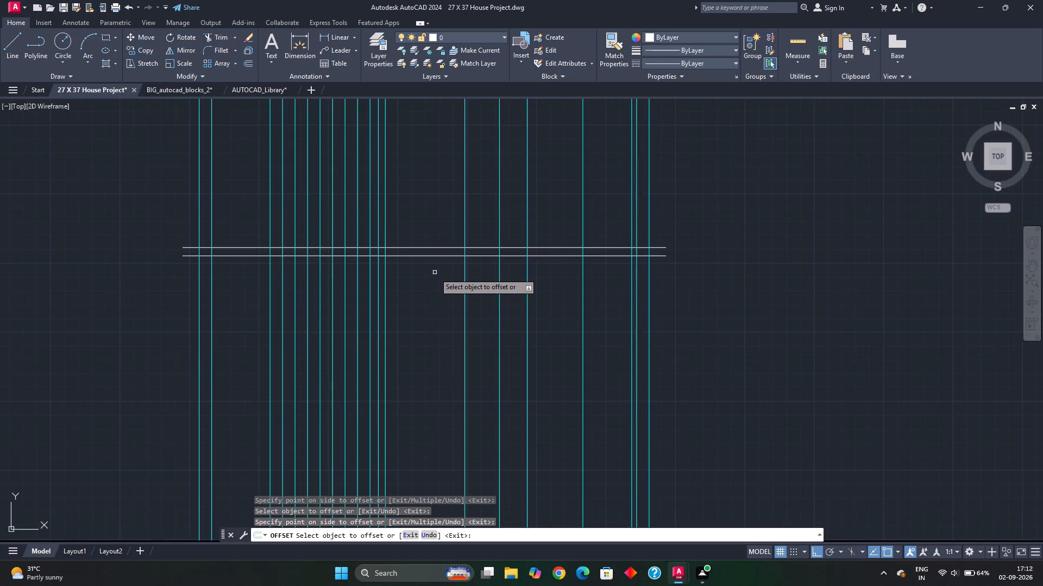
{"action": "scroll", "coordinate": [439, 289], "scroll_direction": "down", "scroll_amount": 2}
{"action": "middle_click_drag", "start_coordinate": [439, 291], "coordinate": [438, 224]}
{"action": "key", "text": "Escape"}
{"action": "key", "text": "Escape"}
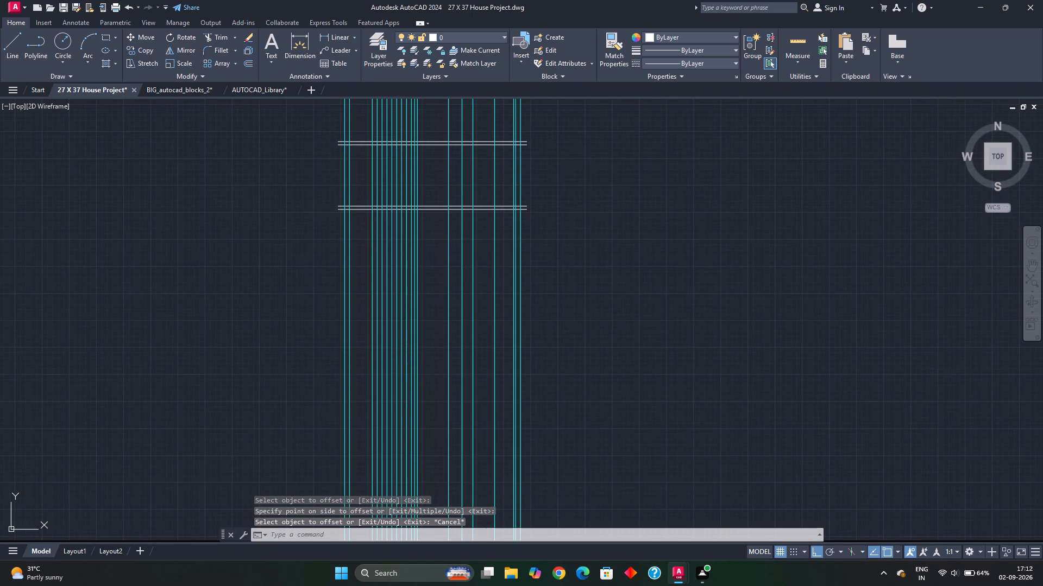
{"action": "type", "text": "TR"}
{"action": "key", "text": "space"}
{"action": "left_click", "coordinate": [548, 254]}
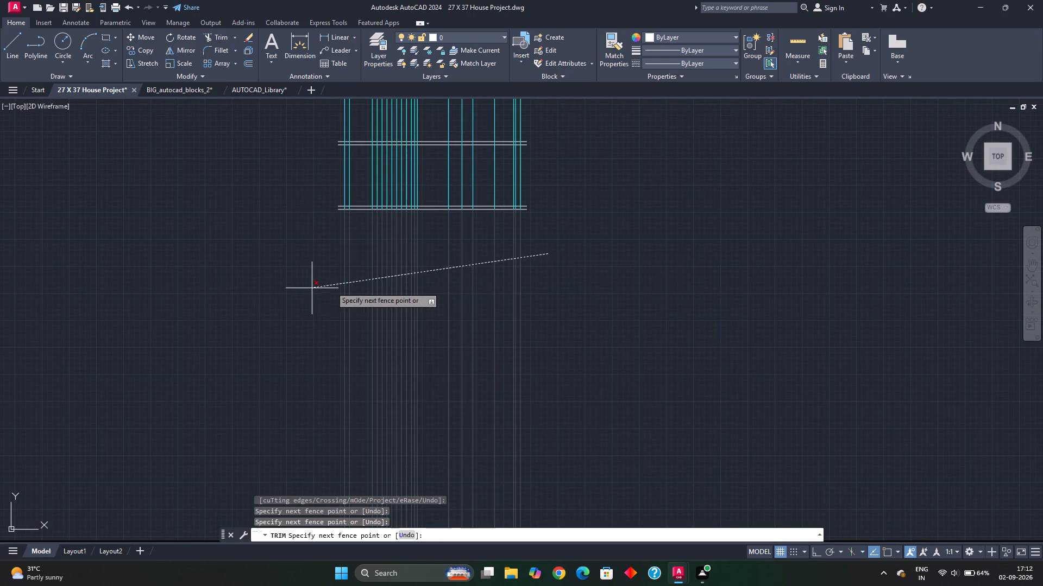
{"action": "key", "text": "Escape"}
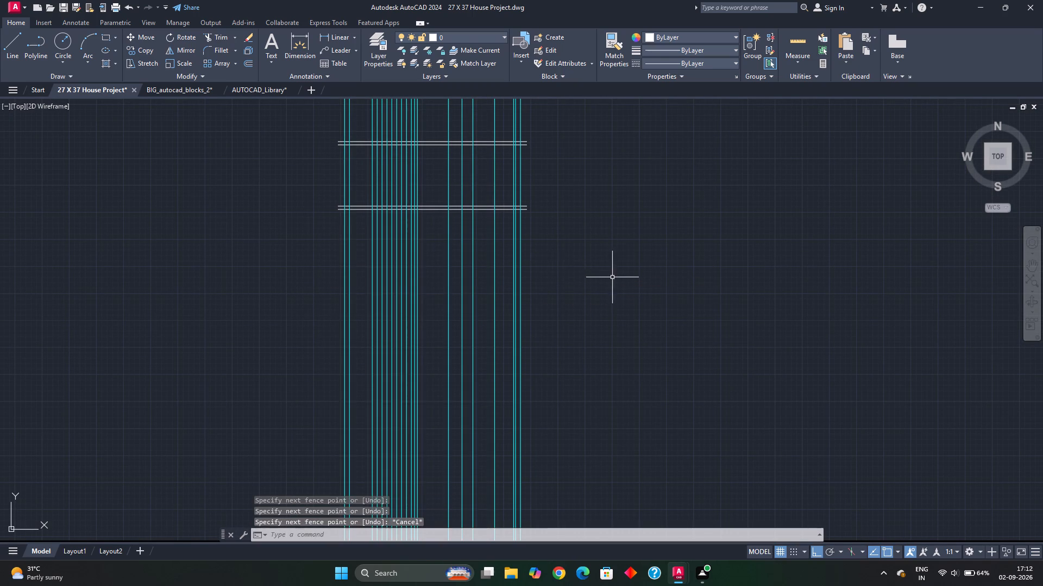
On layer A-WALL-EXT, draw the left exterior wall's two vertical face lines between the underside of the 10' level slab and the base line.
{"action": "scroll", "coordinate": [548, 266], "scroll_direction": "down", "scroll_amount": 1}
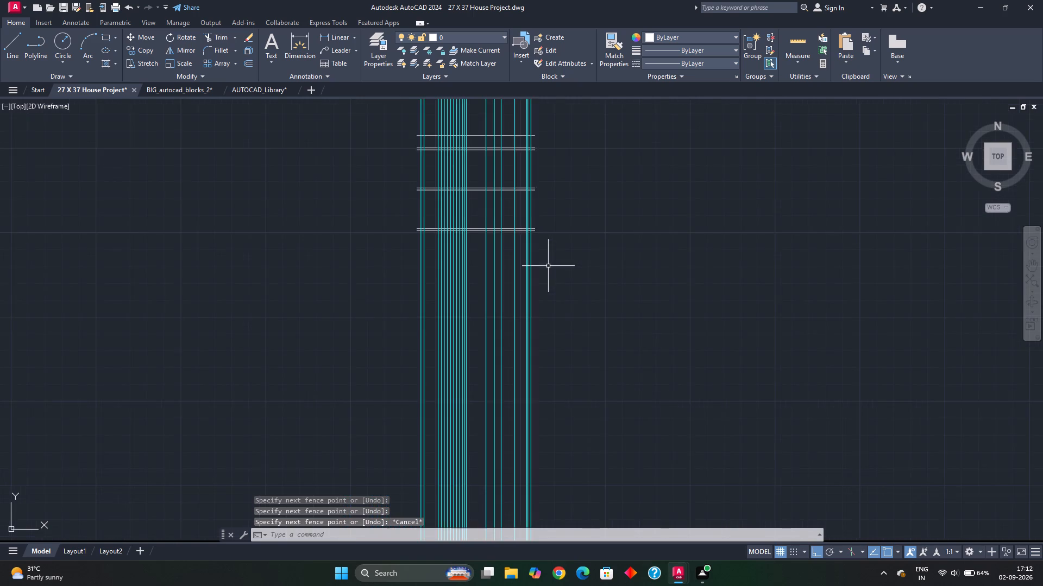
{"action": "middle_click_drag", "start_coordinate": [548, 266], "coordinate": [560, 348]}
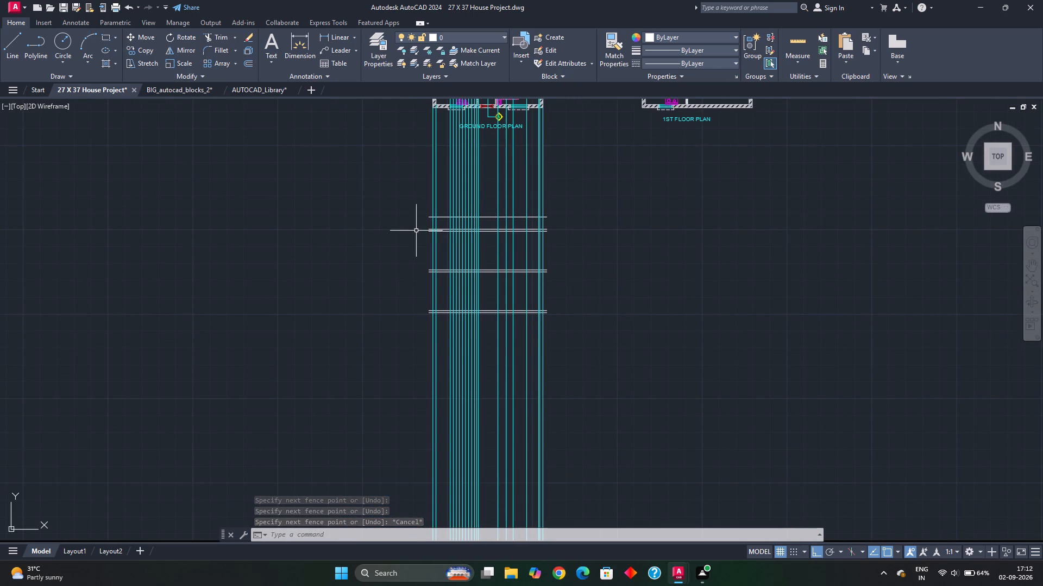
{"action": "scroll", "coordinate": [439, 294], "scroll_direction": "up", "scroll_amount": 2}
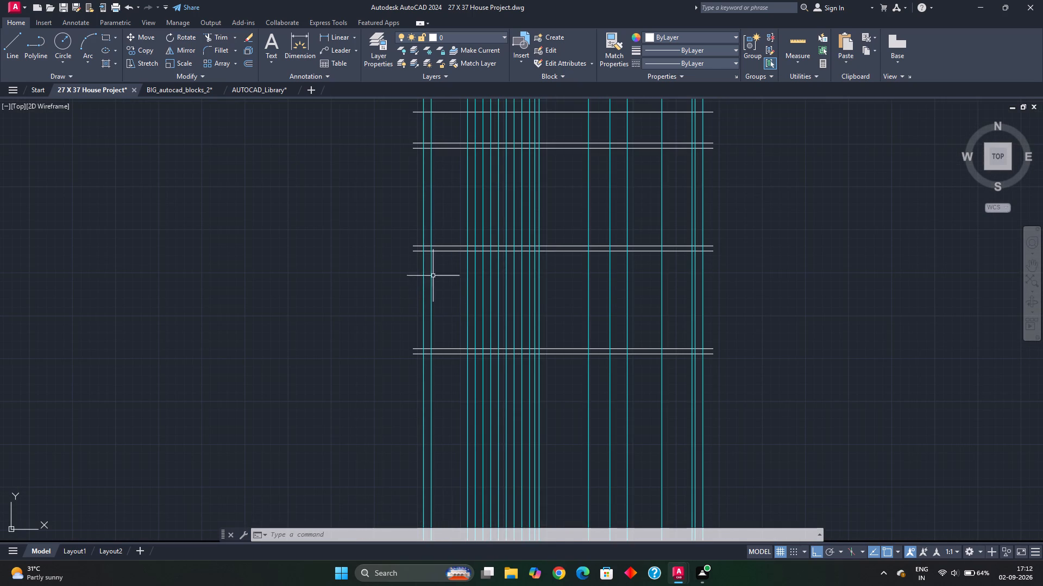
{"action": "left_click", "coordinate": [484, 36]}
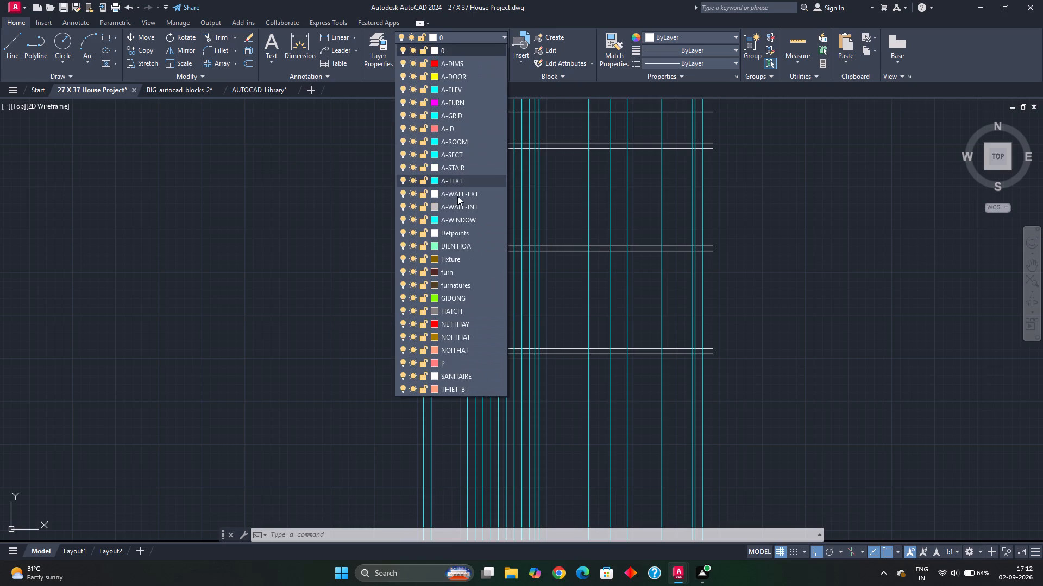
{"action": "left_click", "coordinate": [457, 196]}
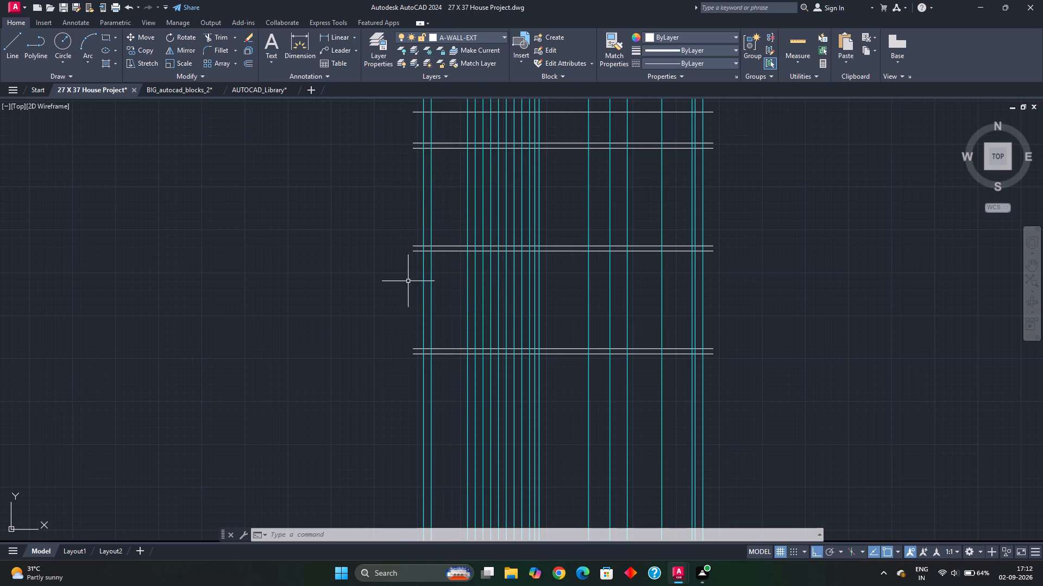
{"action": "key", "text": "l"}
{"action": "key", "text": "Return"}
{"action": "scroll", "coordinate": [416, 299], "scroll_direction": "up", "scroll_amount": 1}
{"action": "left_click", "coordinate": [427, 221]}
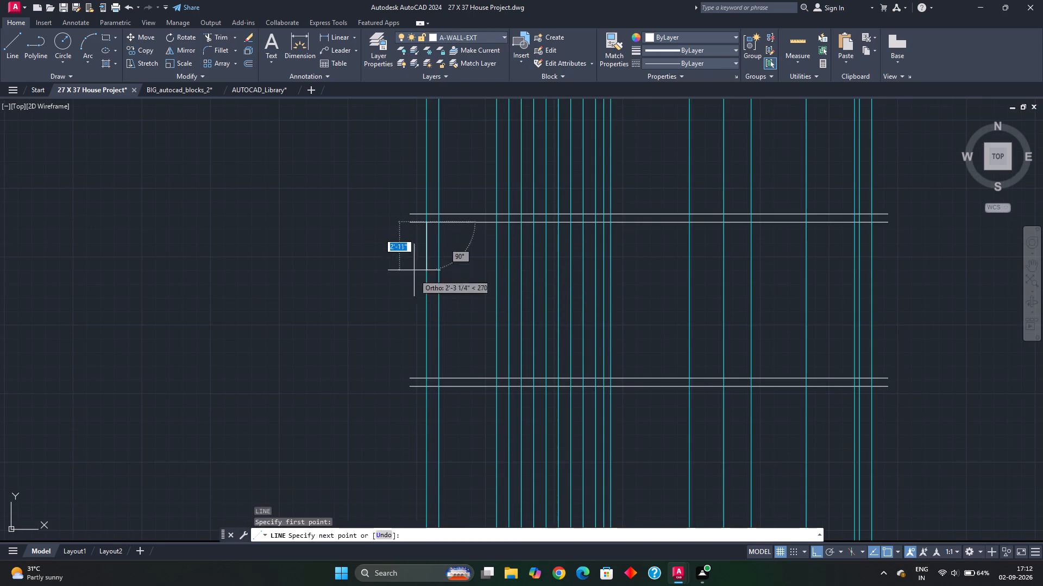
{"action": "left_click", "coordinate": [425, 381]}
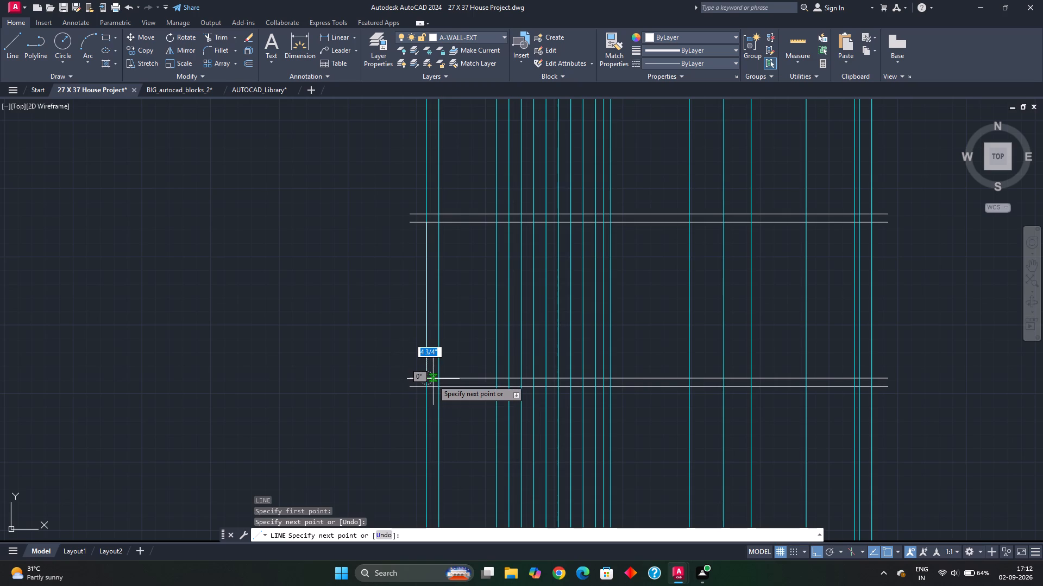
{"action": "key", "text": "Escape"}
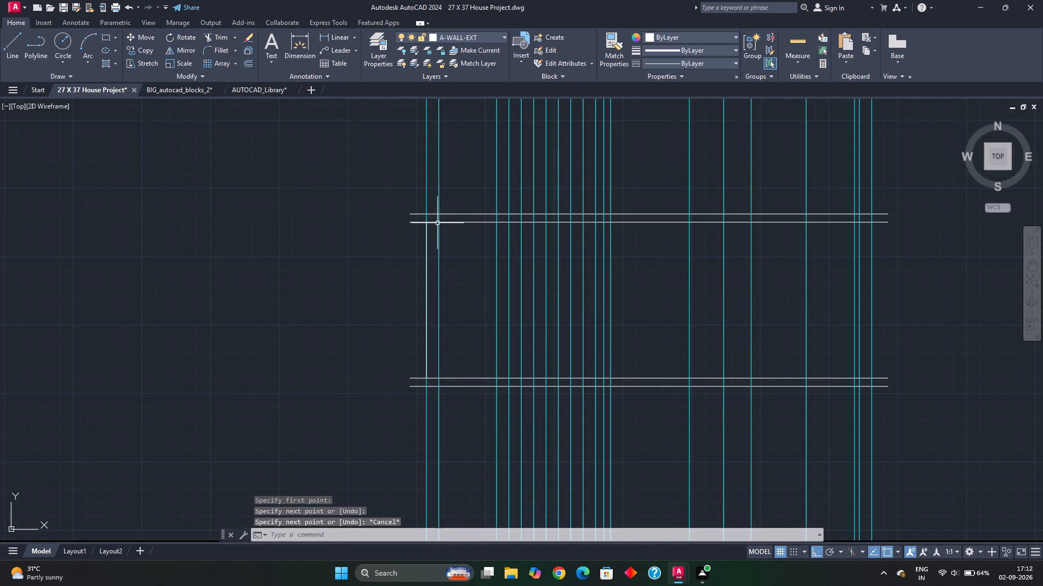
{"action": "key", "text": "space"}
{"action": "left_click", "coordinate": [437, 224]}
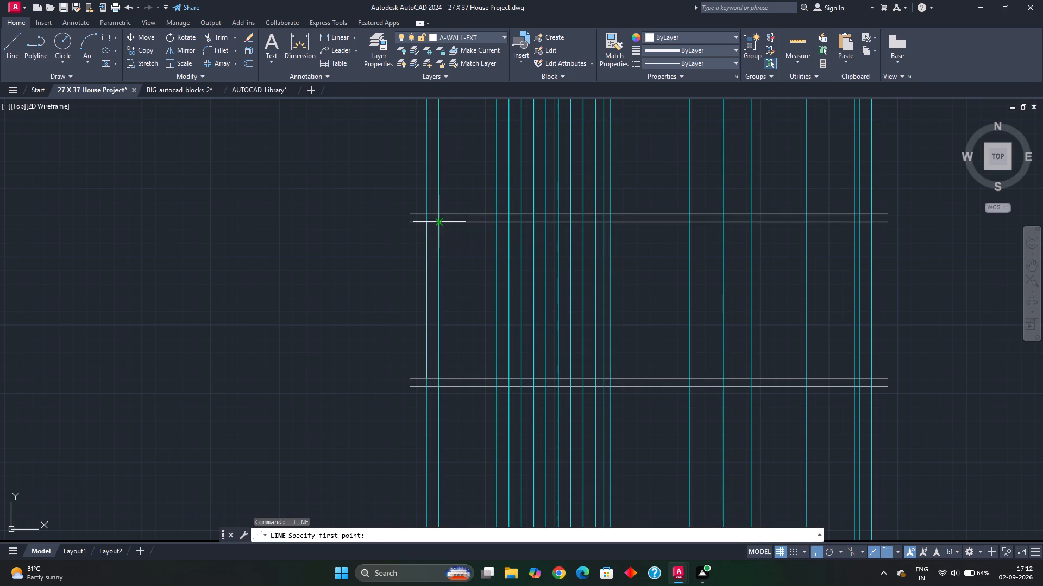
{"action": "left_click", "coordinate": [439, 380]}
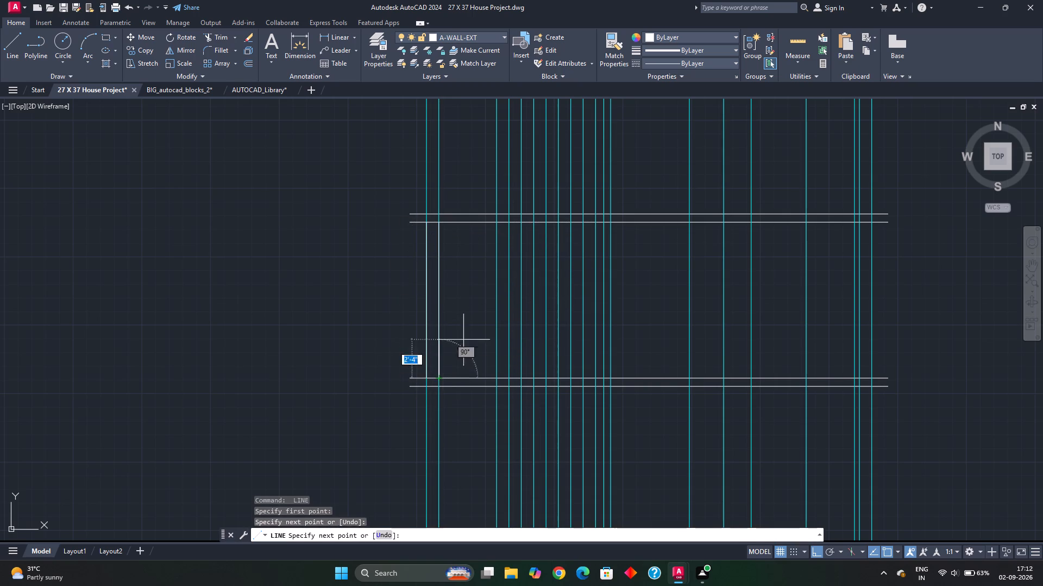
{"action": "key", "text": "Escape"}
{"action": "key", "text": "Escape"}
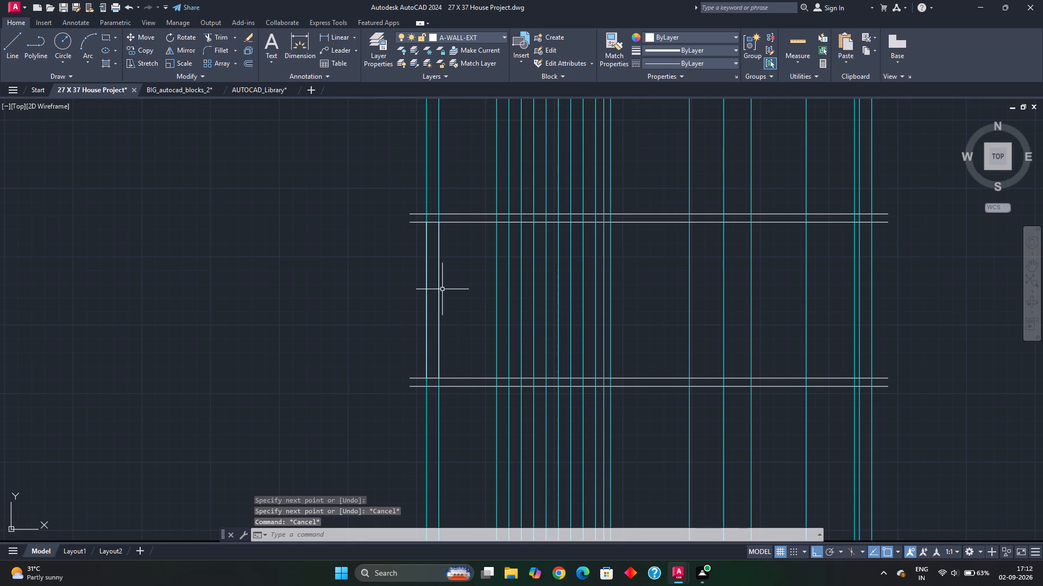
Copy the left exterior wall's inner face line from its bottom endpoint to the right exterior wall's two rays at the base line.
{"action": "left_click", "coordinate": [438, 299]}
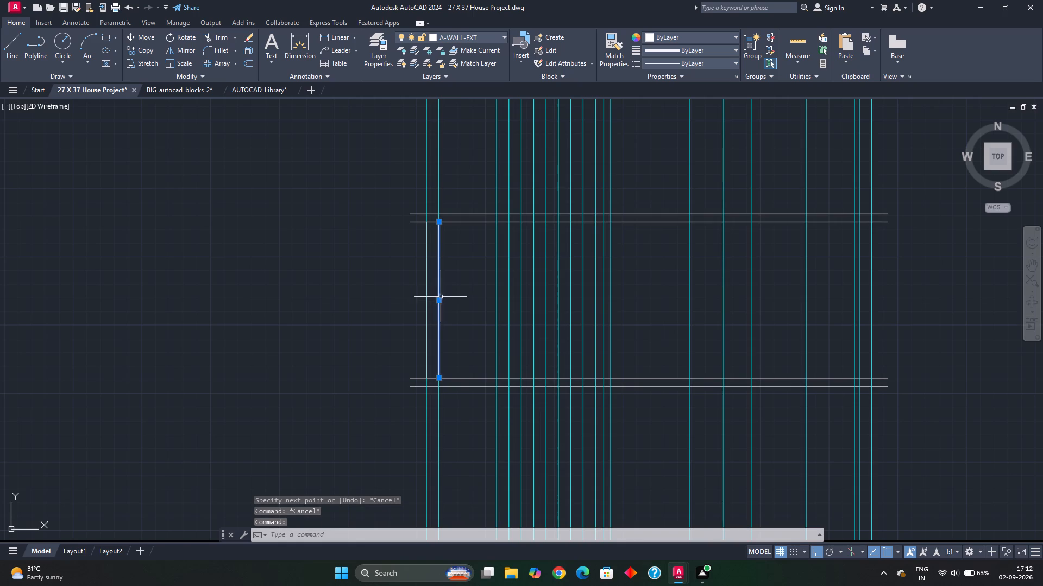
{"action": "key", "text": "c"}
{"action": "key", "text": "o"}
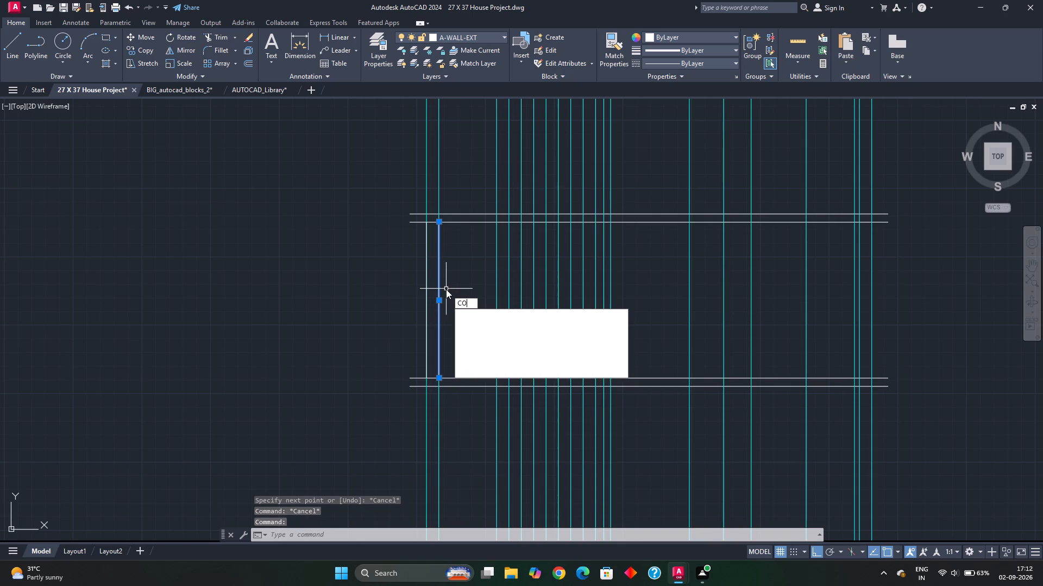
{"action": "key", "text": "Return"}
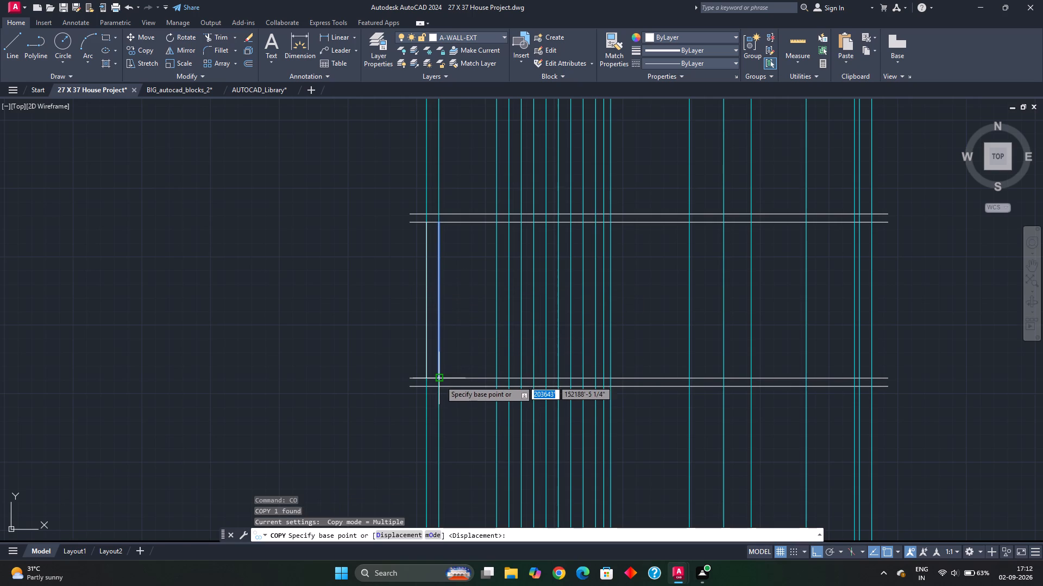
{"action": "left_click", "coordinate": [439, 380]}
{"action": "middle_click_drag", "start_coordinate": [710, 372], "coordinate": [439, 318]}
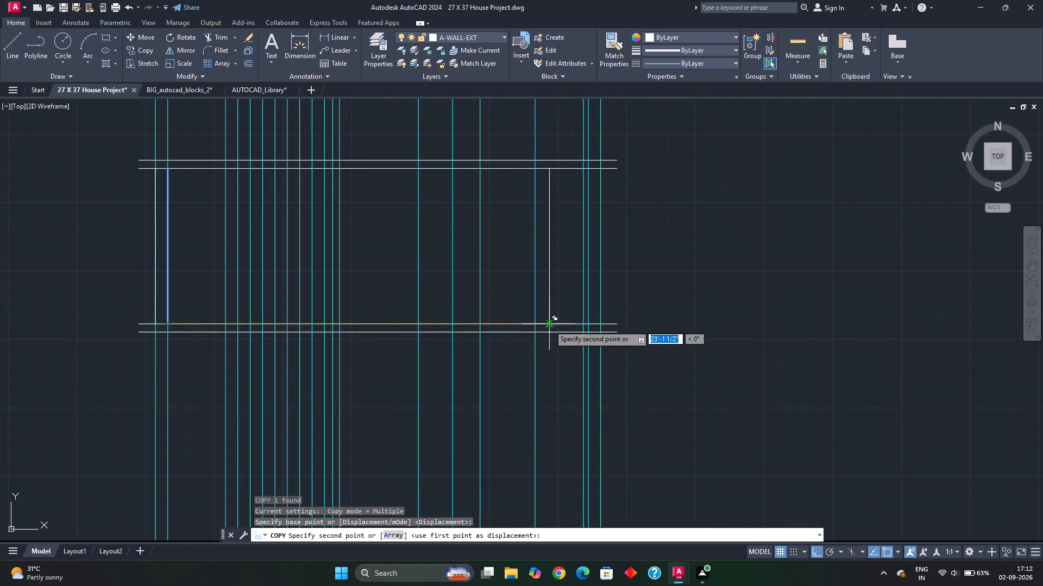
{"action": "scroll", "coordinate": [549, 325], "scroll_direction": "up", "scroll_amount": 2}
{"action": "left_click", "coordinate": [645, 326]}
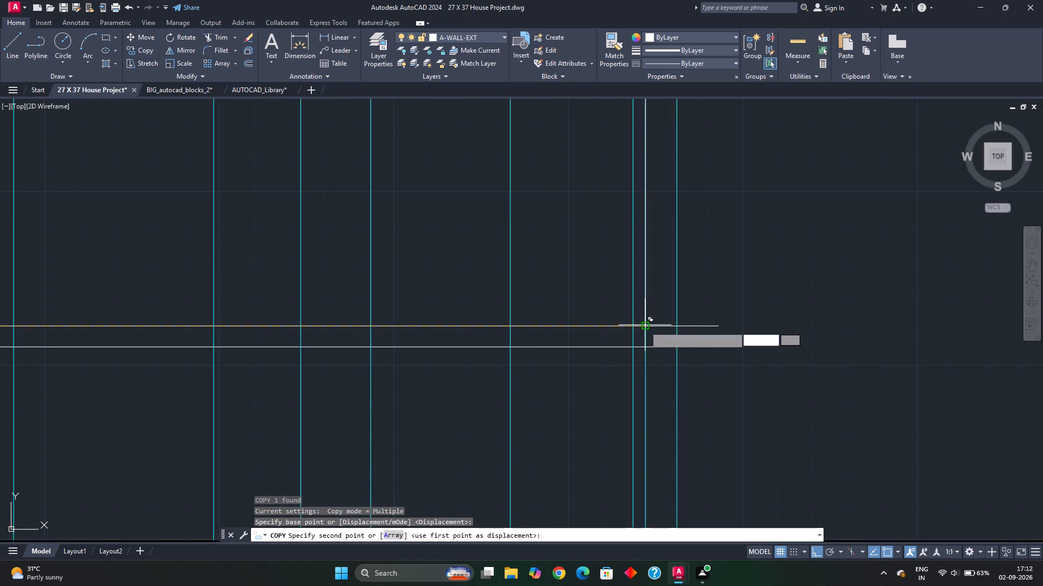
{"action": "left_click", "coordinate": [676, 327]}
Place two more copies of the wall line on the right exterior wall's rays at the 10' level line for the first floor.
{"action": "scroll", "coordinate": [669, 307], "scroll_direction": "down", "scroll_amount": 3}
{"action": "middle_click_drag", "start_coordinate": [652, 242], "coordinate": [648, 260]}
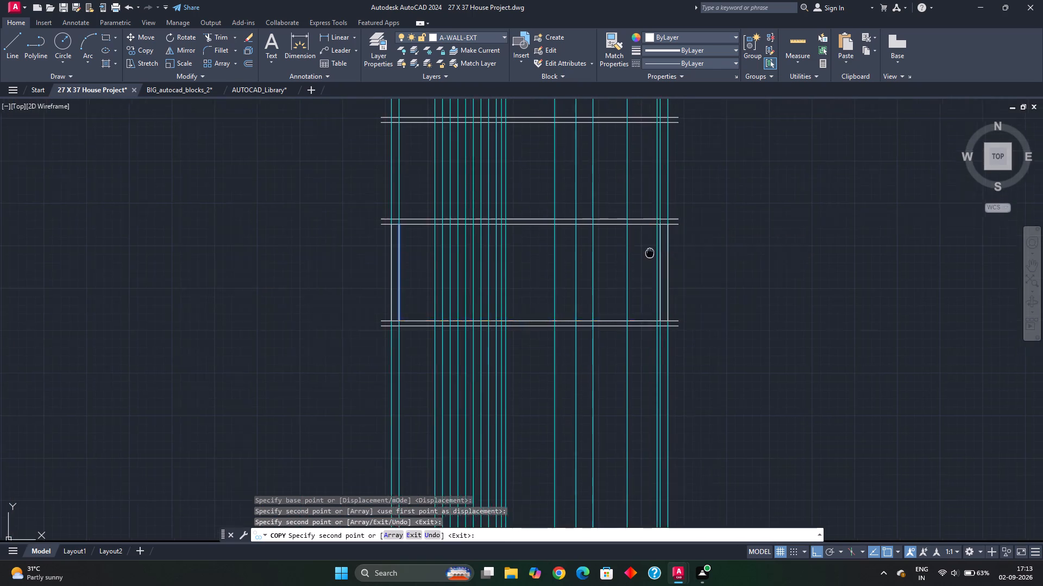
{"action": "middle_click_drag", "start_coordinate": [648, 260], "coordinate": [623, 352]}
{"action": "scroll", "coordinate": [627, 327], "scroll_direction": "up", "scroll_amount": 3}
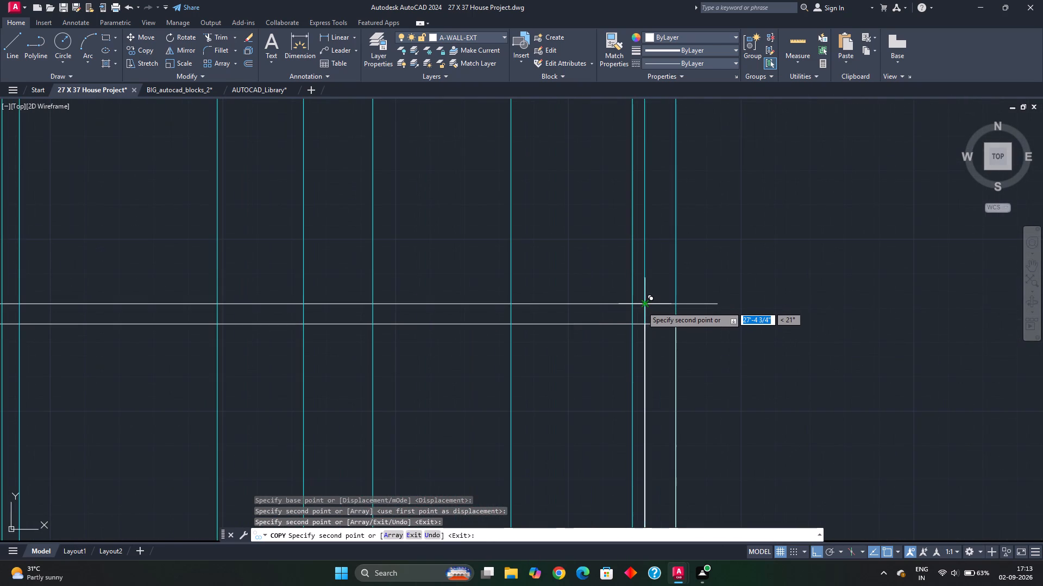
{"action": "left_click", "coordinate": [644, 307]}
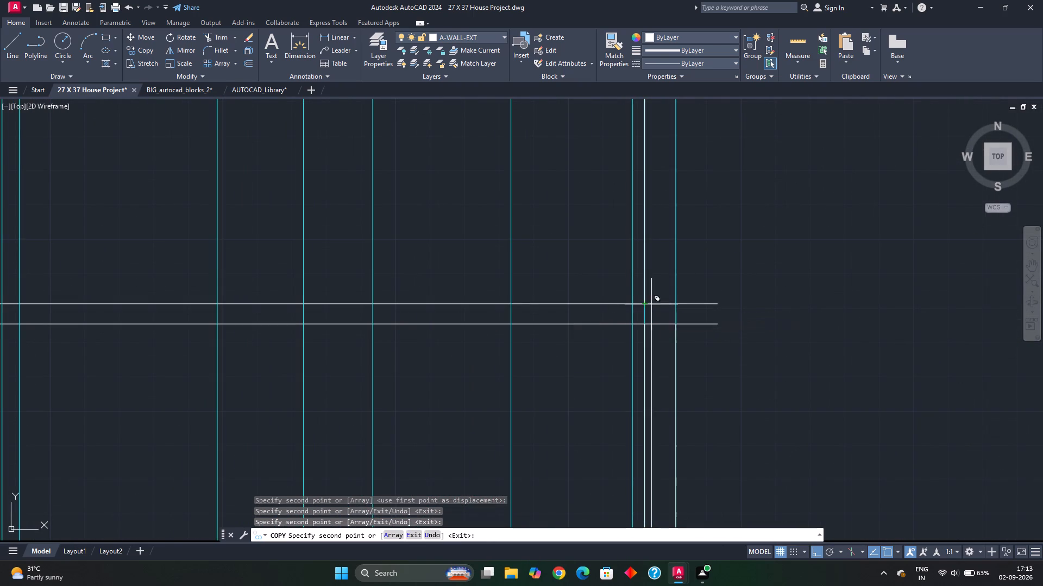
{"action": "left_click", "coordinate": [677, 305]}
Place copies of the wall line on the left exterior wall's two rays at the 10' level line for the first floor.
{"action": "scroll", "coordinate": [649, 364], "scroll_direction": "down", "scroll_amount": 2}
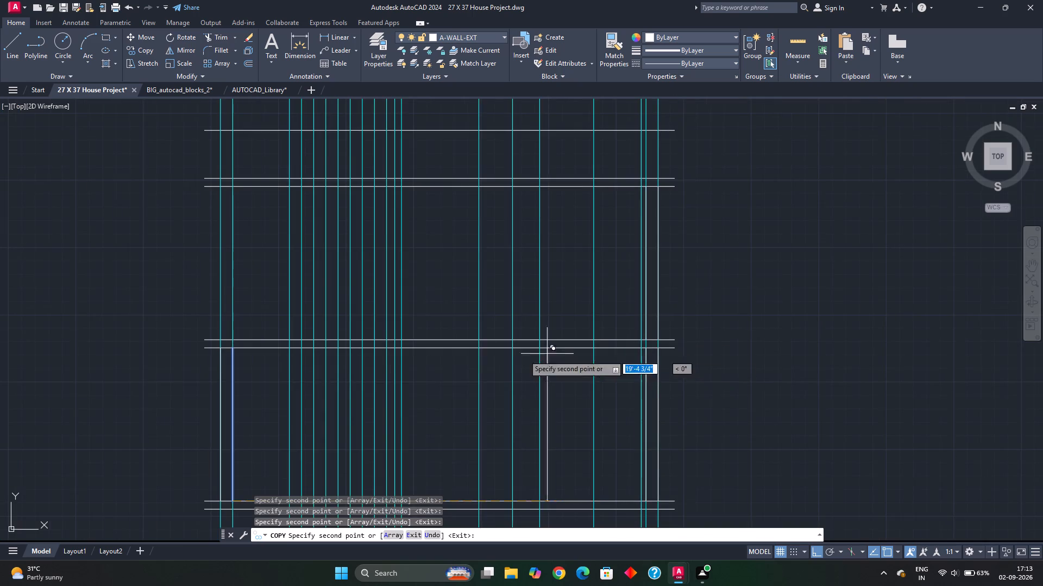
{"action": "middle_click_drag", "start_coordinate": [409, 343], "coordinate": [692, 251]}
{"action": "scroll", "coordinate": [486, 254], "scroll_direction": "up", "scroll_amount": 2}
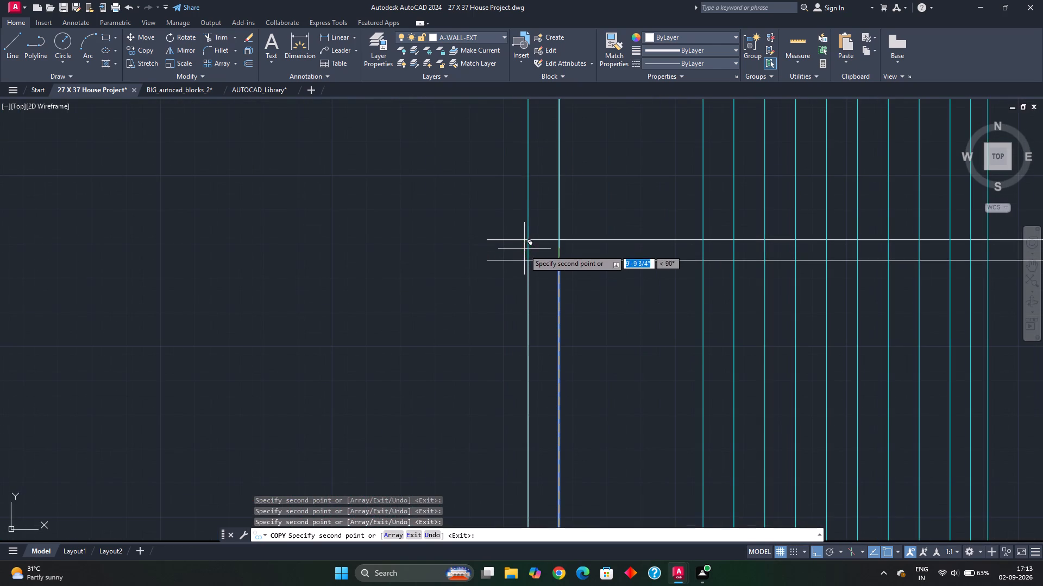
{"action": "scroll", "coordinate": [605, 377], "scroll_direction": "down", "scroll_amount": 2}
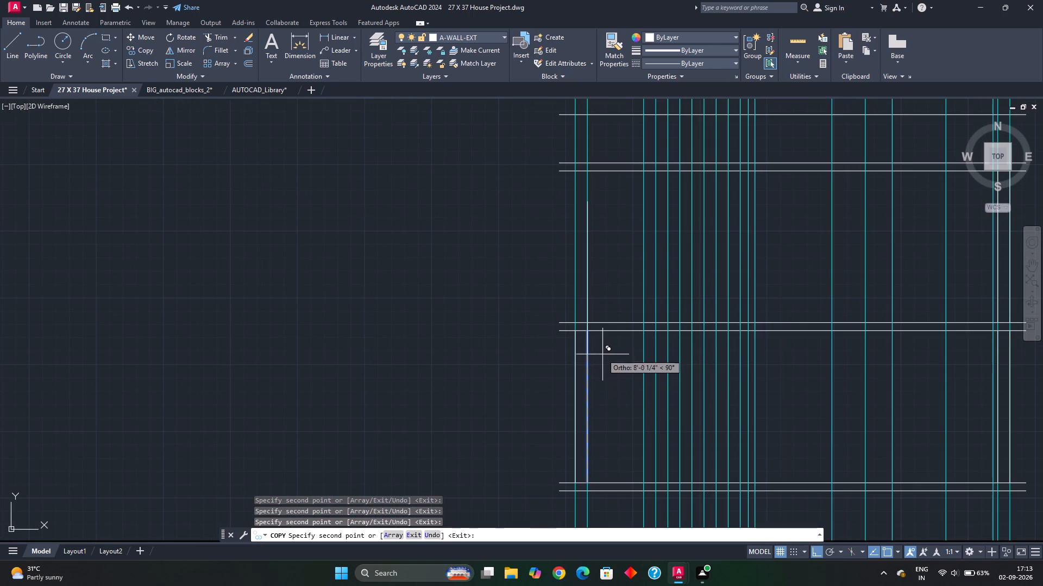
{"action": "scroll", "coordinate": [591, 319], "scroll_direction": "up", "scroll_amount": 2}
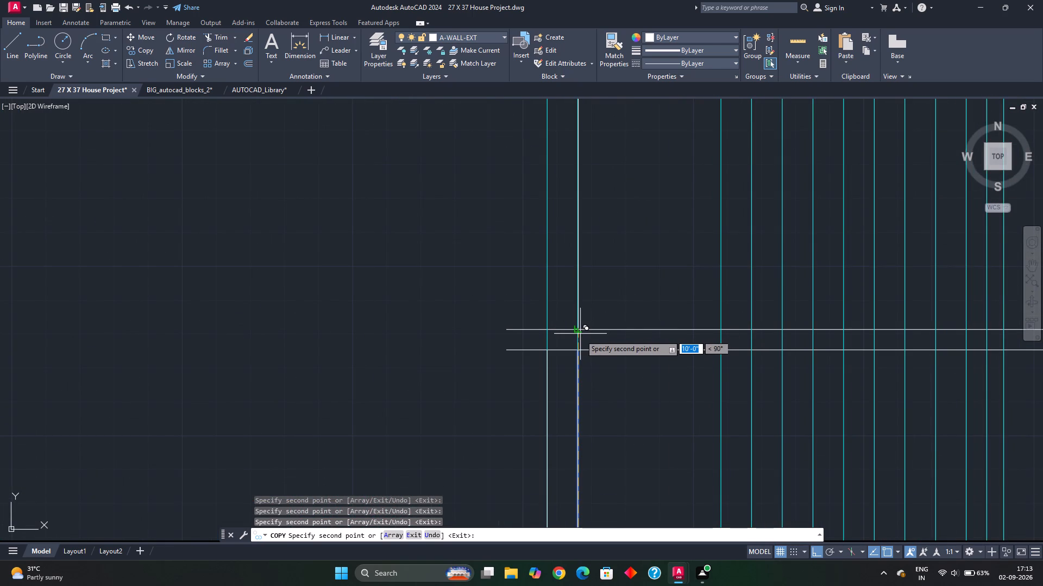
{"action": "left_click", "coordinate": [580, 335]}
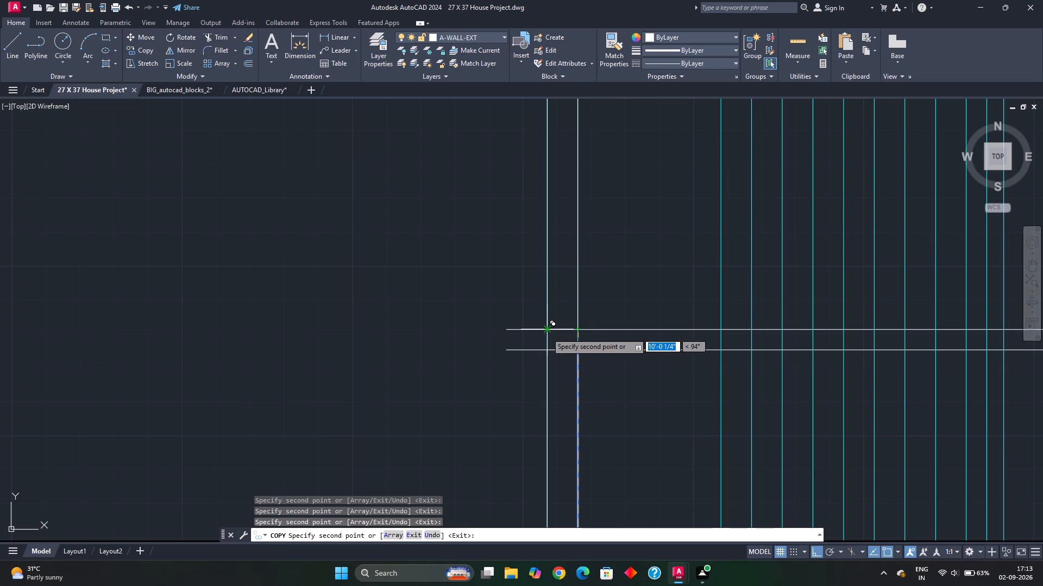
{"action": "left_click", "coordinate": [546, 333]}
{"action": "key", "text": "Escape"}
Examine the ground-floor plan's walls and section line and follow their projected rays down to the section.
{"action": "scroll", "coordinate": [573, 353], "scroll_direction": "down", "scroll_amount": 2}
{"action": "middle_click_drag", "start_coordinate": [596, 380], "coordinate": [557, 353]}
{"action": "scroll", "coordinate": [547, 358], "scroll_direction": "down", "scroll_amount": 1}
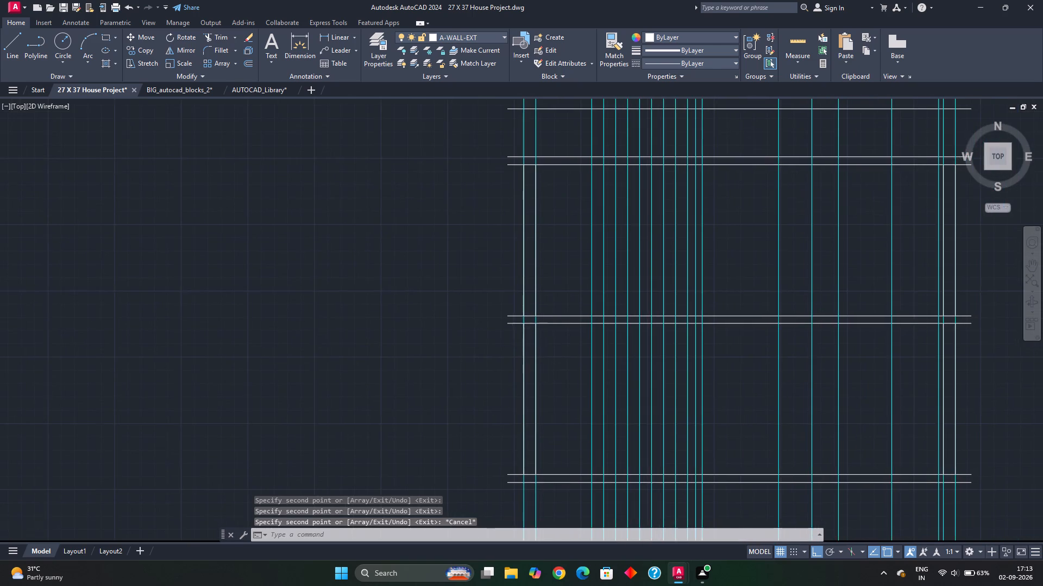
{"action": "middle_click_drag", "start_coordinate": [546, 357], "coordinate": [520, 320]}
{"action": "middle_click_drag", "start_coordinate": [517, 348], "coordinate": [508, 332]}
{"action": "scroll", "coordinate": [498, 278], "scroll_direction": "up", "scroll_amount": 3}
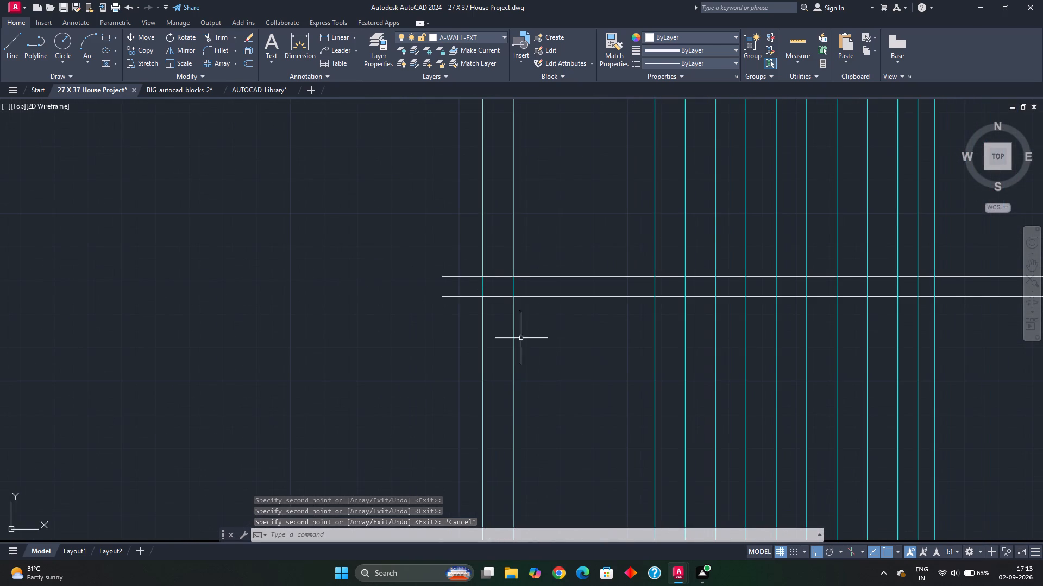
{"action": "scroll", "coordinate": [532, 367], "scroll_direction": "down", "scroll_amount": 2}
{"action": "middle_click_drag", "start_coordinate": [532, 367], "coordinate": [531, 358]}
{"action": "scroll", "coordinate": [537, 371], "scroll_direction": "down", "scroll_amount": 1}
{"action": "middle_click", "coordinate": [537, 371]}
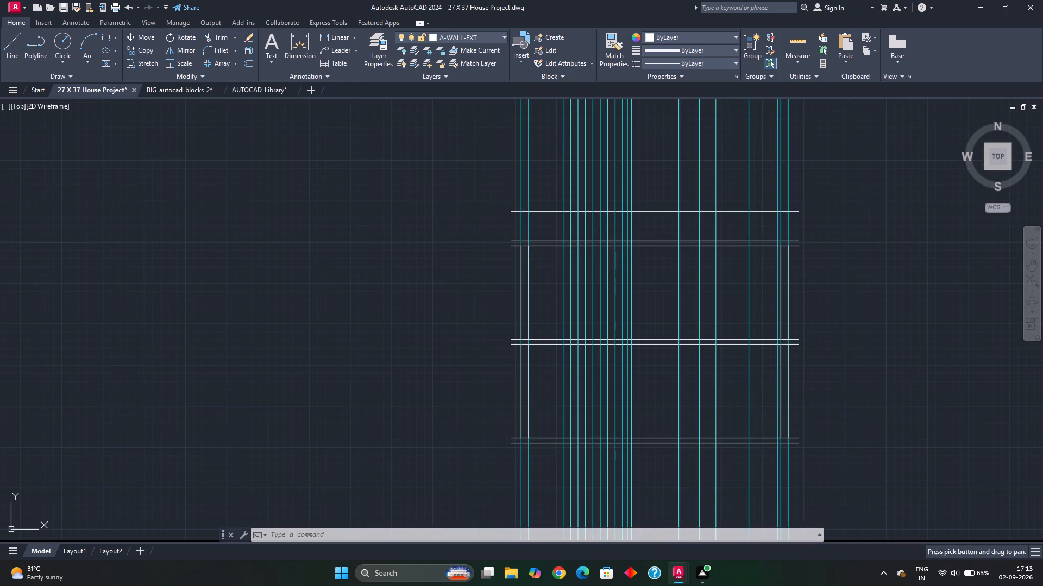
{"action": "scroll", "coordinate": [542, 326], "scroll_direction": "down", "scroll_amount": 1}
{"action": "middle_click_drag", "start_coordinate": [575, 261], "coordinate": [573, 365]}
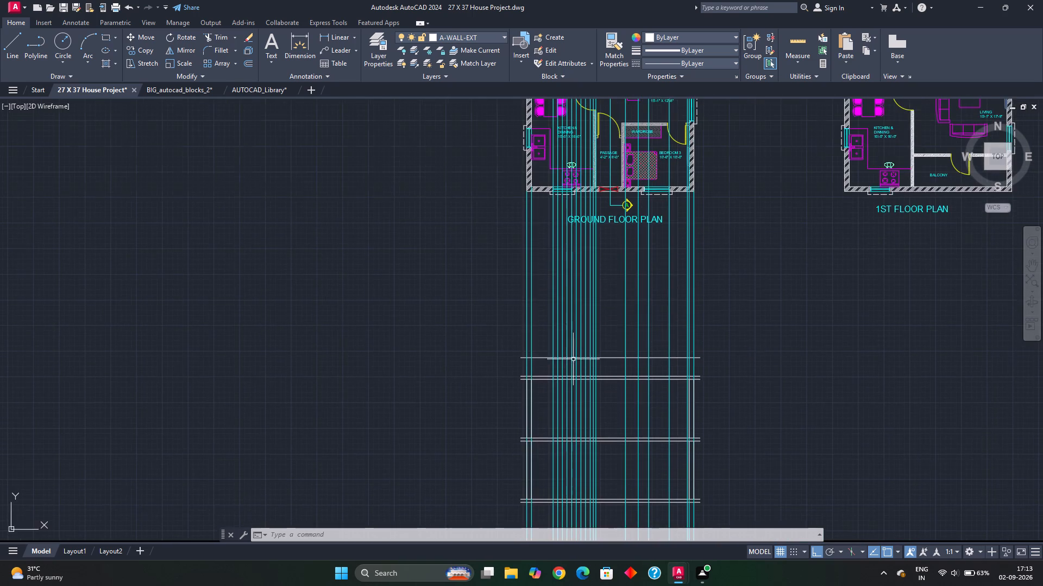
{"action": "scroll", "coordinate": [591, 327], "scroll_direction": "down", "scroll_amount": 1}
{"action": "middle_click_drag", "start_coordinate": [586, 257], "coordinate": [576, 295]}
{"action": "scroll", "coordinate": [575, 216], "scroll_direction": "up", "scroll_amount": 3}
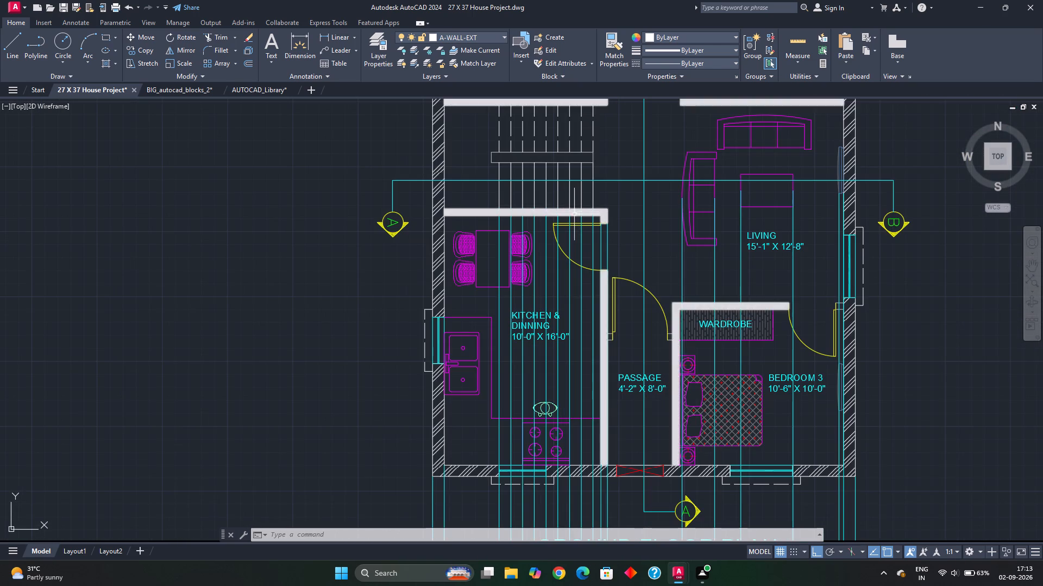
{"action": "middle_click_drag", "start_coordinate": [598, 389], "coordinate": [546, 249]}
{"action": "middle_click_drag", "start_coordinate": [562, 374], "coordinate": [561, 367]}
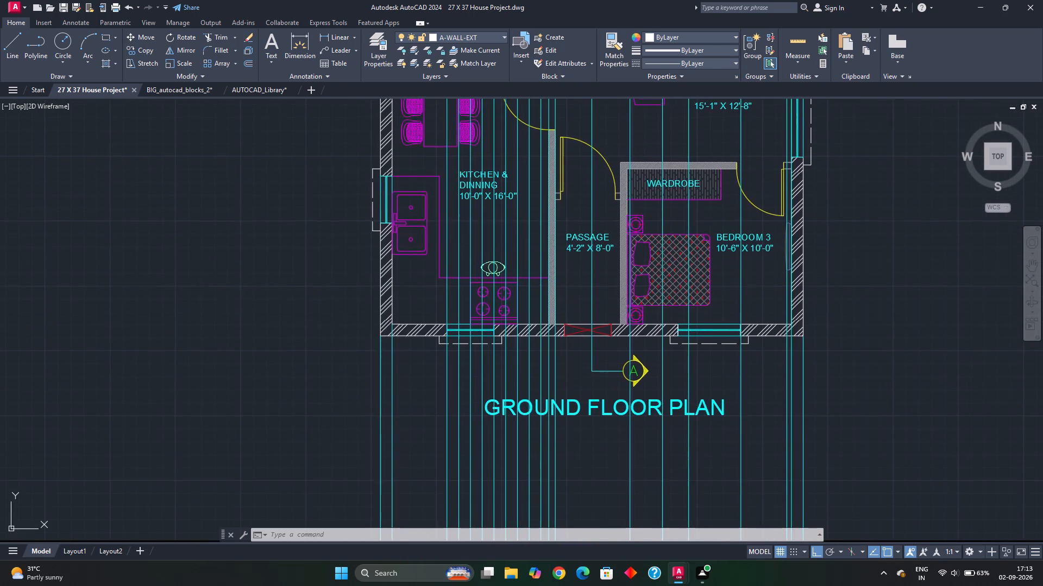
{"action": "middle_click_drag", "start_coordinate": [561, 367], "coordinate": [508, 150]}
{"action": "middle_click_drag", "start_coordinate": [510, 367], "coordinate": [466, 114]}
{"action": "middle_click_drag", "start_coordinate": [467, 375], "coordinate": [442, 120]}
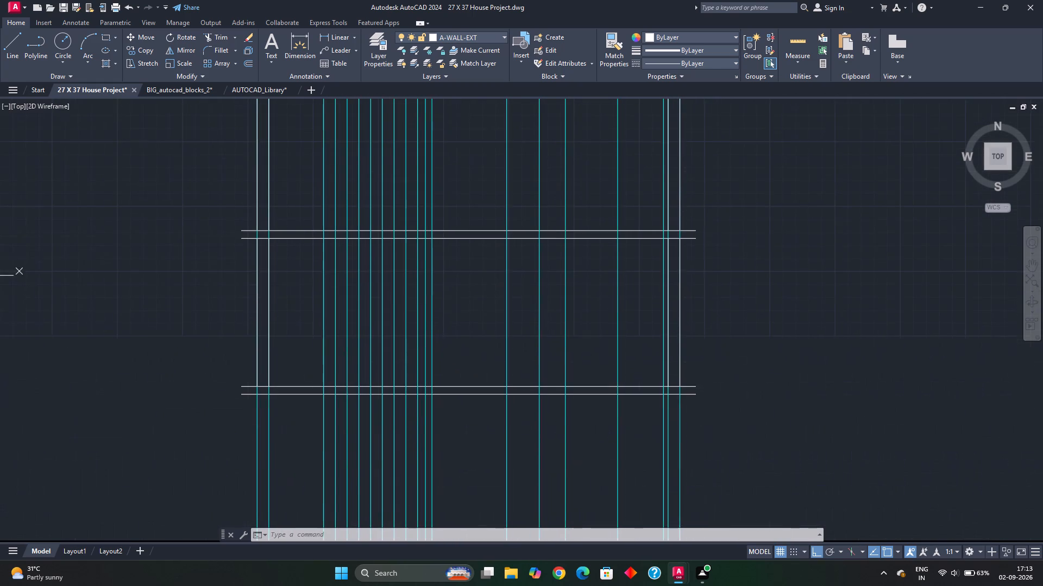
{"action": "middle_click_drag", "start_coordinate": [444, 343], "coordinate": [420, 143]}
{"action": "middle_click_drag", "start_coordinate": [446, 359], "coordinate": [430, 158]}
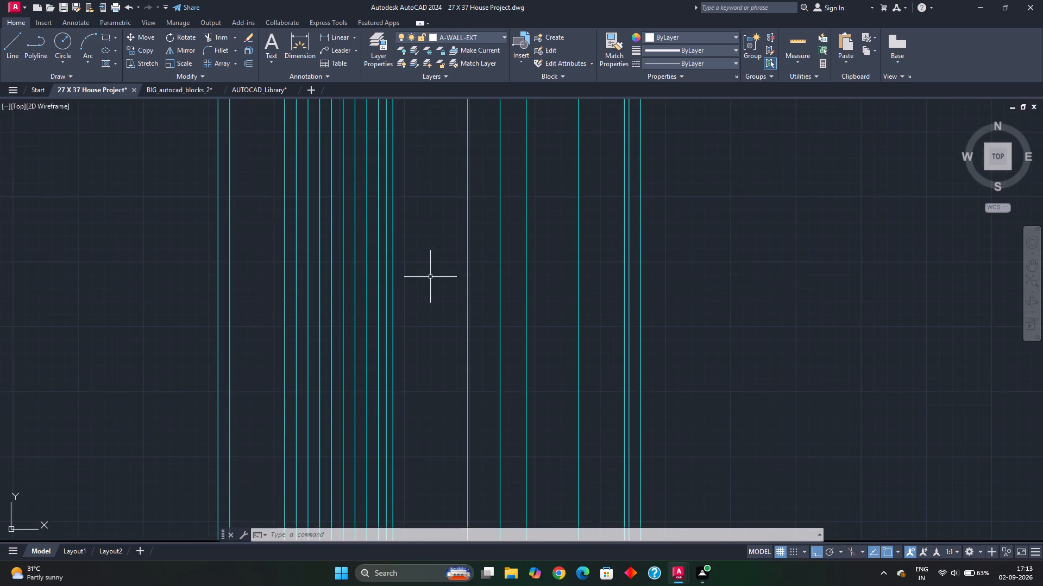
{"action": "middle_click_drag", "start_coordinate": [415, 171], "coordinate": [417, 425]}
{"action": "middle_click_drag", "start_coordinate": [393, 220], "coordinate": [422, 330]}
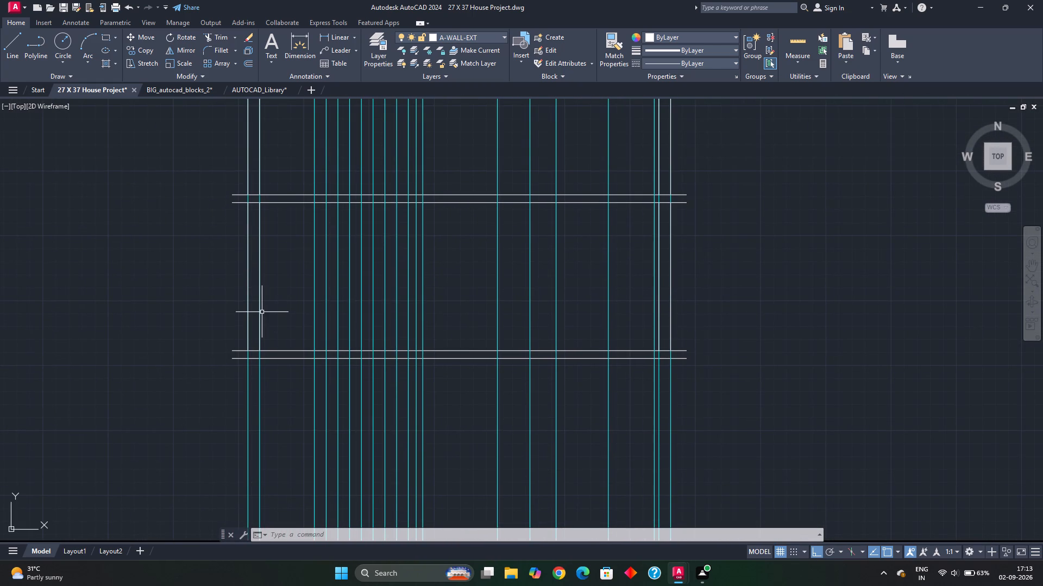
Copy the section's left inner wall face line from its bottom endpoint to the two rays of the kitchen–passage interior wall.
{"action": "left_click", "coordinate": [260, 305]}
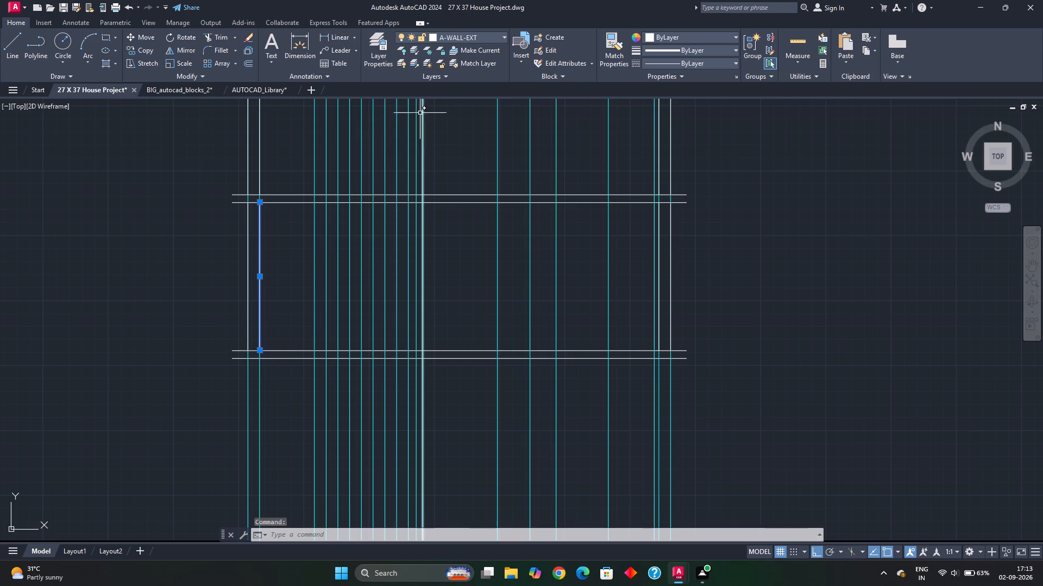
{"action": "type", "text": "COP"}
{"action": "key", "text": "Return"}
{"action": "left_click", "coordinate": [260, 351]}
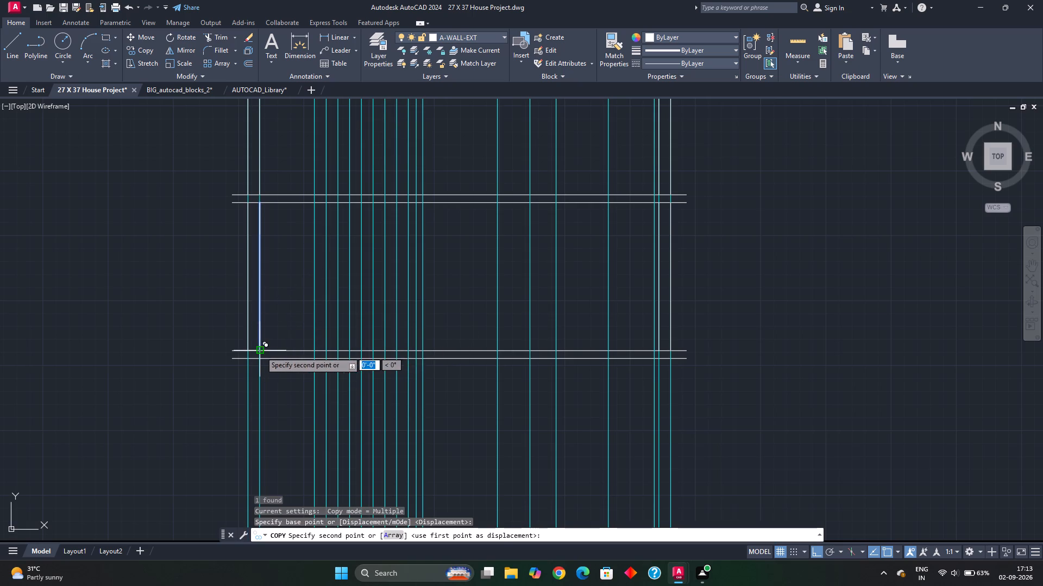
{"action": "left_click", "coordinate": [422, 354]}
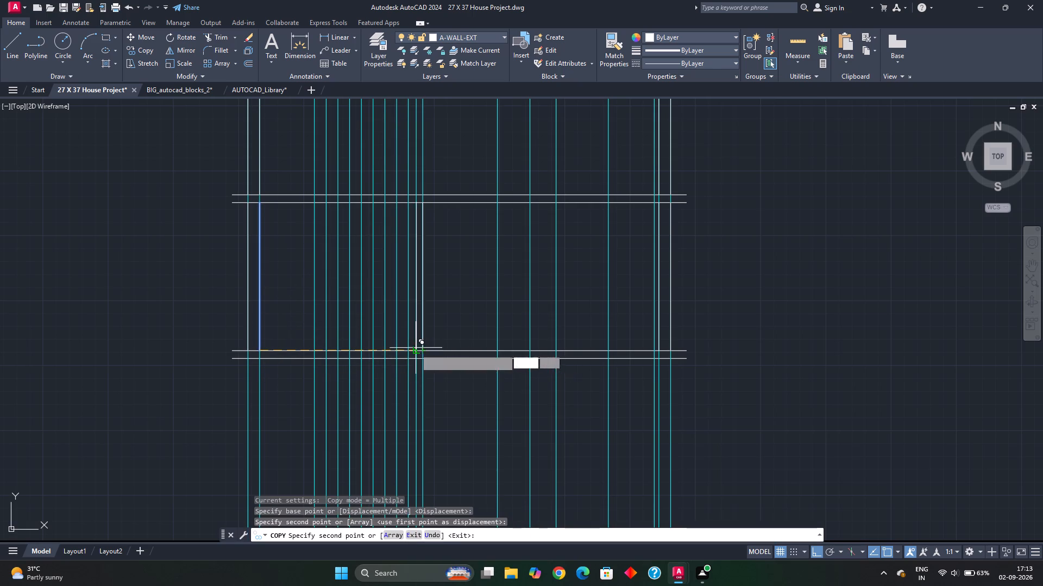
{"action": "scroll", "coordinate": [415, 348], "scroll_direction": "up", "scroll_amount": 3}
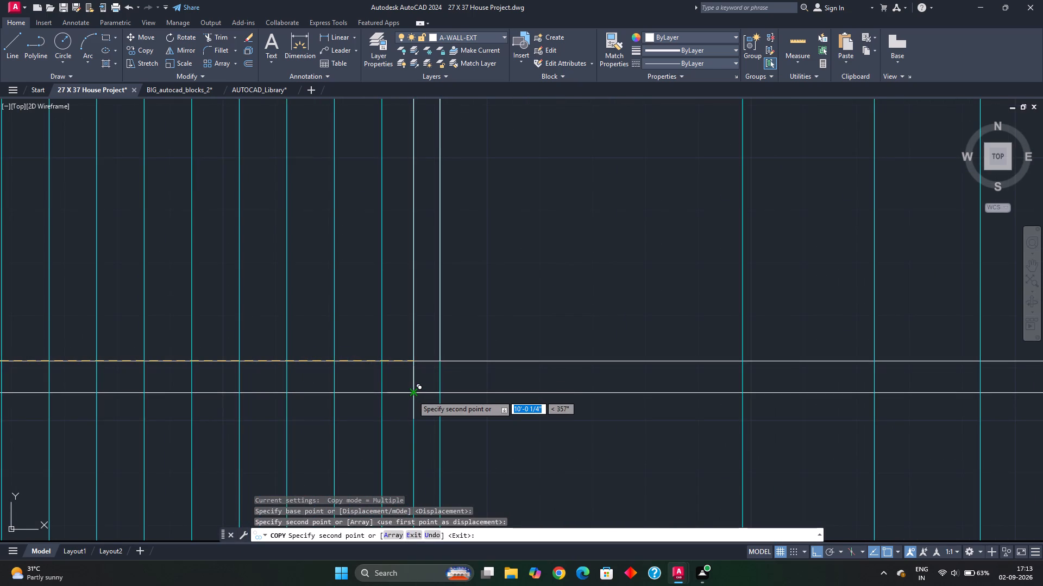
{"action": "left_click", "coordinate": [412, 397]}
{"action": "key", "text": "Escape"}
{"action": "key", "text": "Escape"}
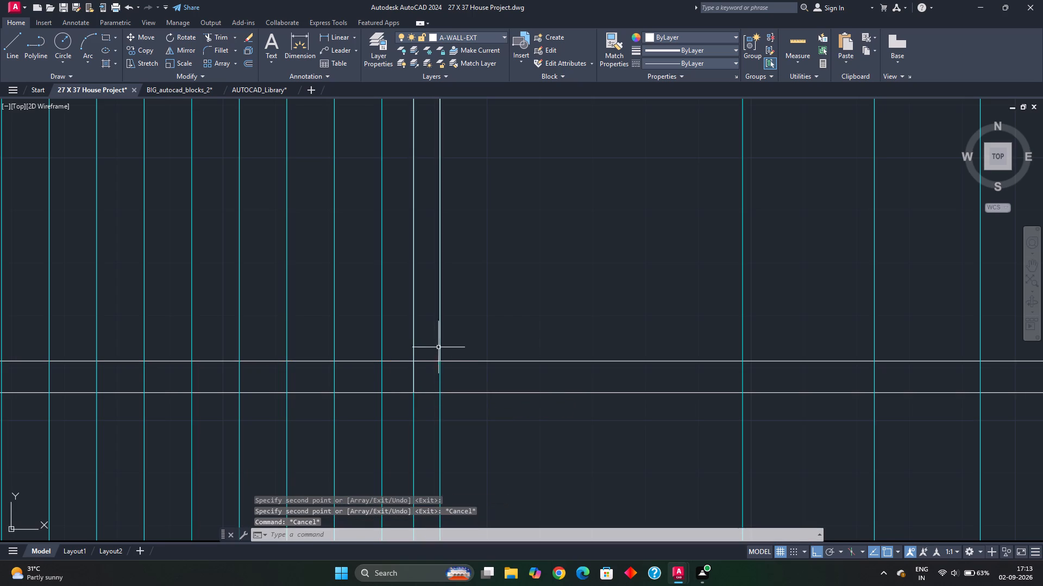
Move the interior wall's left face line up from the lower base line so its bottom endpoint meets the upper base line.
{"action": "scroll", "coordinate": [435, 367], "scroll_direction": "down", "scroll_amount": 2}
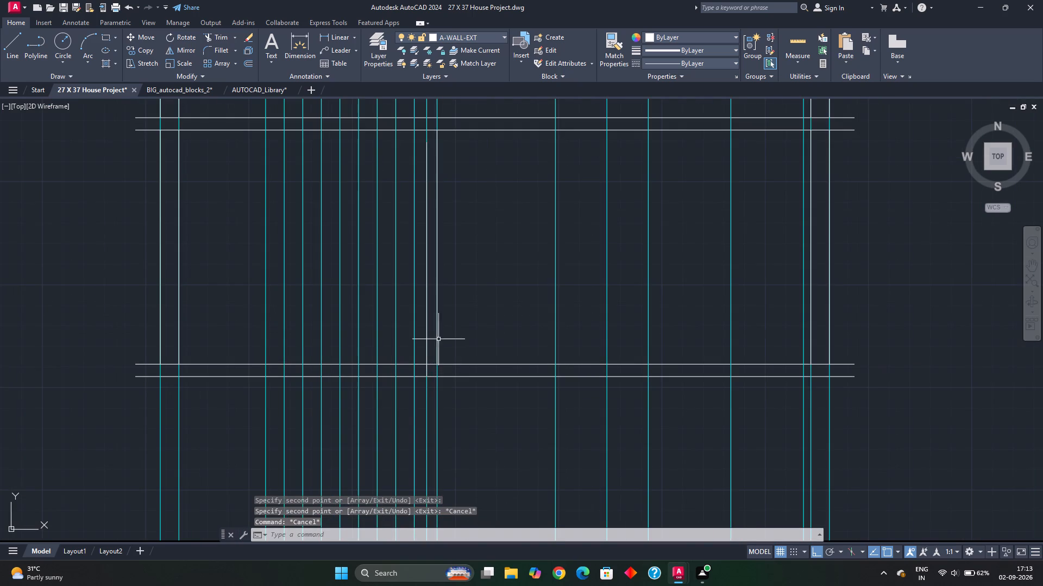
{"action": "scroll", "coordinate": [442, 391], "scroll_direction": "up", "scroll_amount": 2}
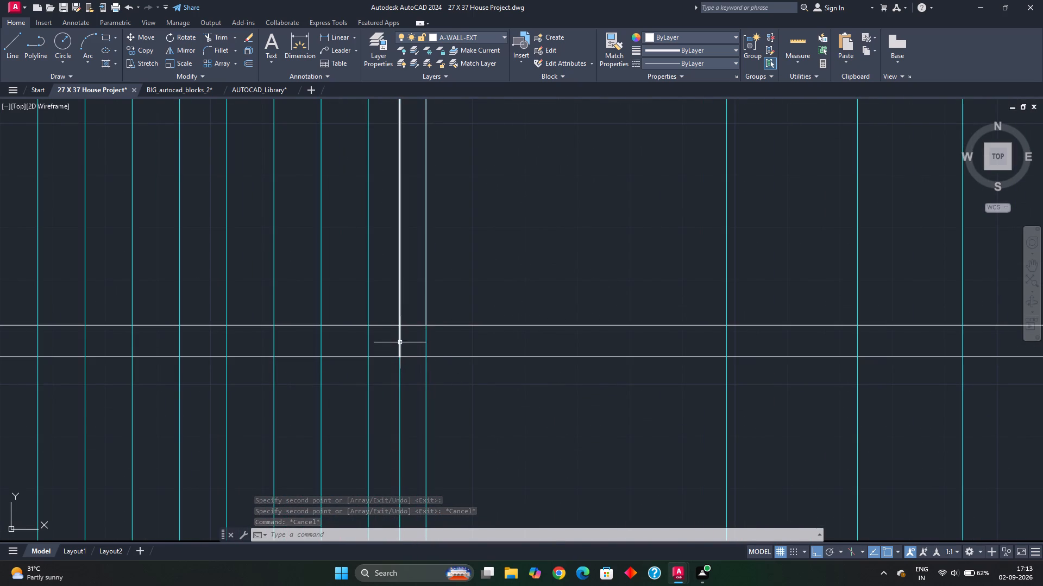
{"action": "left_click", "coordinate": [400, 343]}
{"action": "key", "text": "m"}
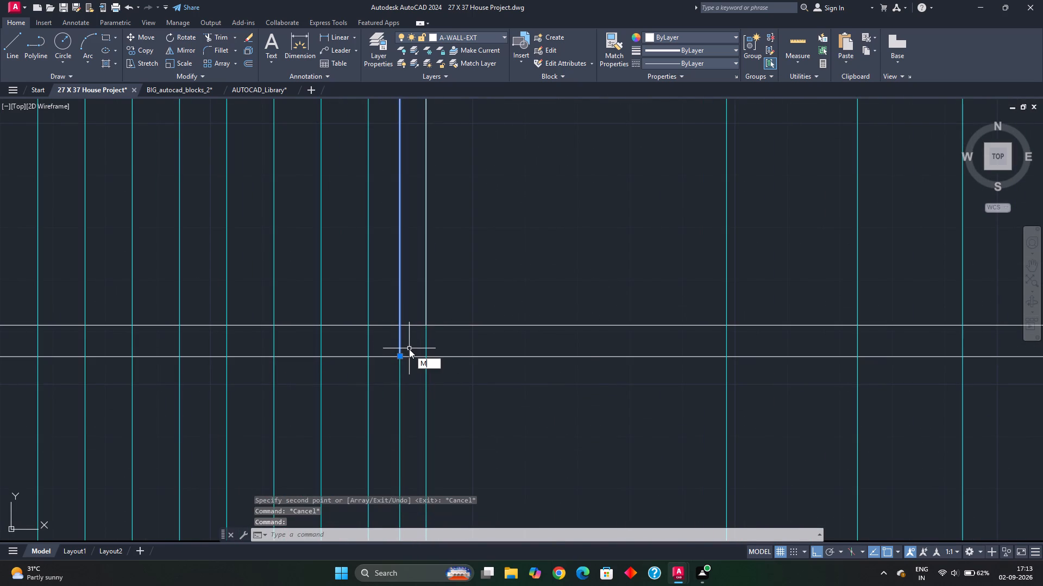
{"action": "key", "text": "Return"}
{"action": "left_click", "coordinate": [401, 359]}
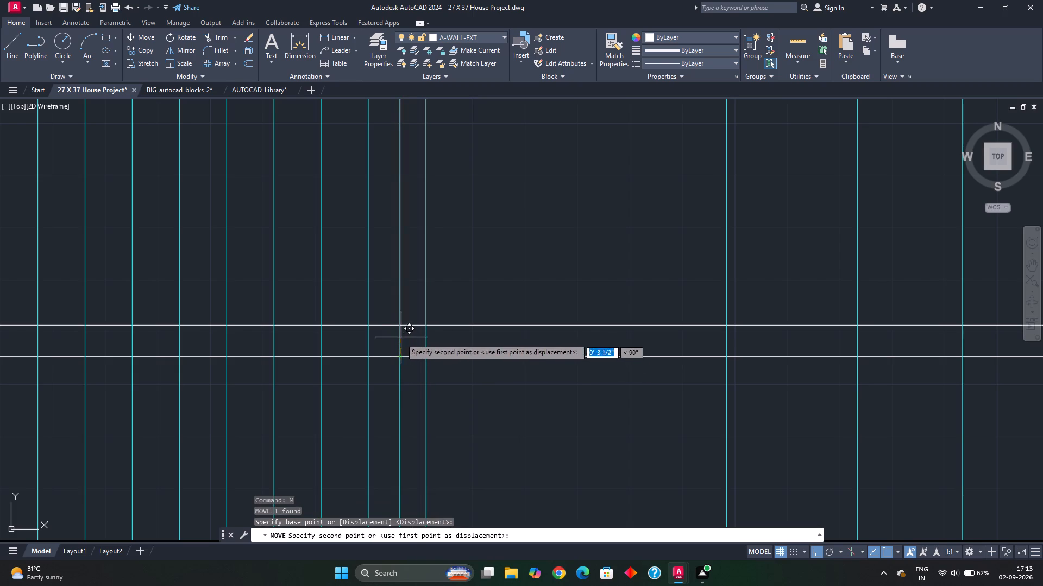
{"action": "left_click", "coordinate": [400, 328]}
{"action": "scroll", "coordinate": [429, 336], "scroll_direction": "down", "scroll_amount": 1}
{"action": "key", "text": "Escape"}
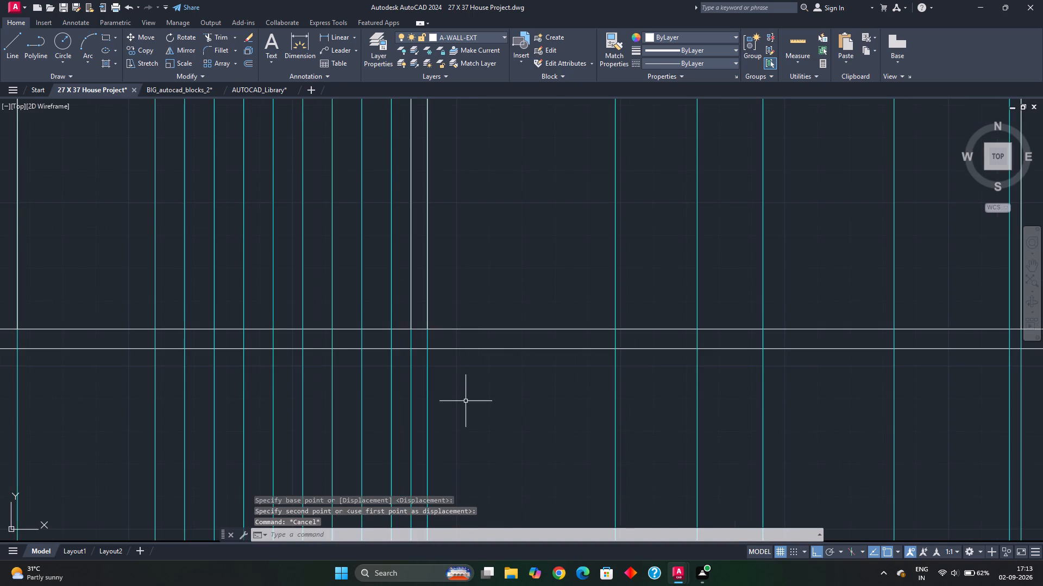
Put the two interior wall face lines in the section's ground floor on layer A-WALL-INT.
{"action": "scroll", "coordinate": [463, 398], "scroll_direction": "down", "scroll_amount": 1}
{"action": "scroll", "coordinate": [439, 331], "scroll_direction": "up", "scroll_amount": 1}
{"action": "middle_click_drag", "start_coordinate": [185, 381], "coordinate": [442, 340]}
{"action": "middle_click_drag", "start_coordinate": [666, 348], "coordinate": [464, 362]}
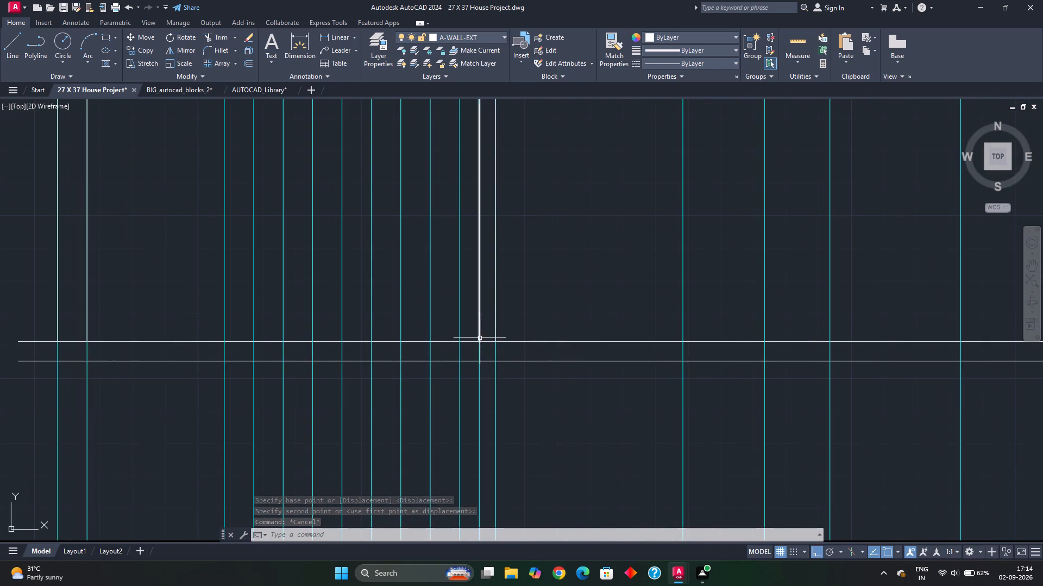
{"action": "left_click", "coordinate": [478, 329]}
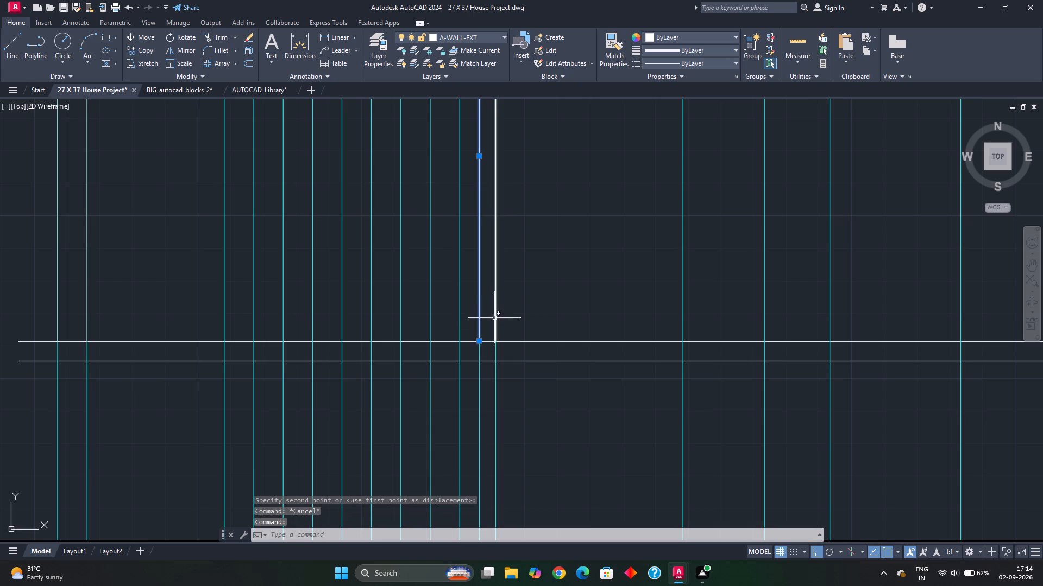
{"action": "left_click", "coordinate": [494, 315]}
{"action": "left_click", "coordinate": [488, 34]}
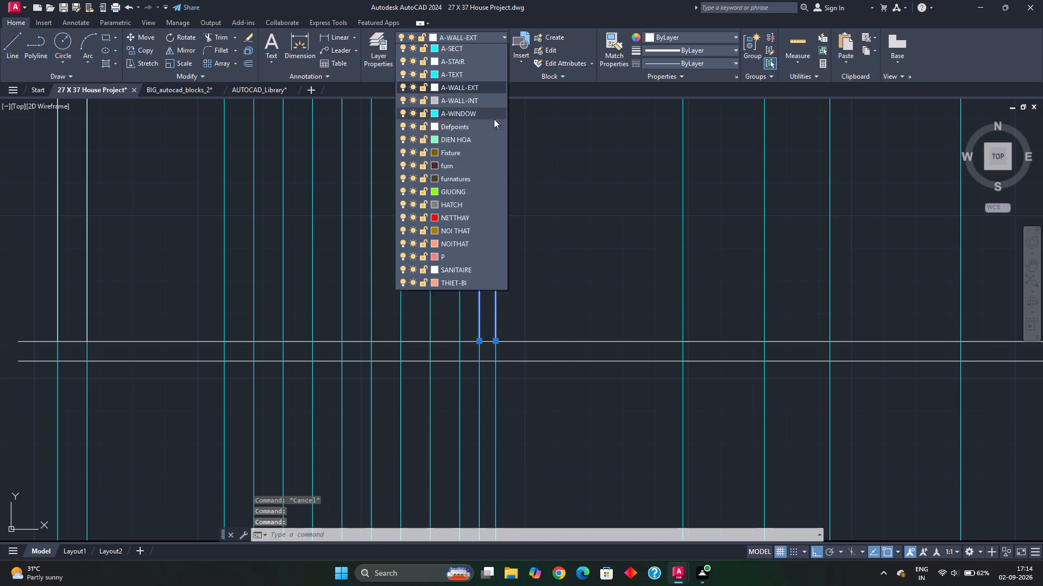
{"action": "left_click", "coordinate": [469, 207]}
{"action": "key", "text": "Escape"}
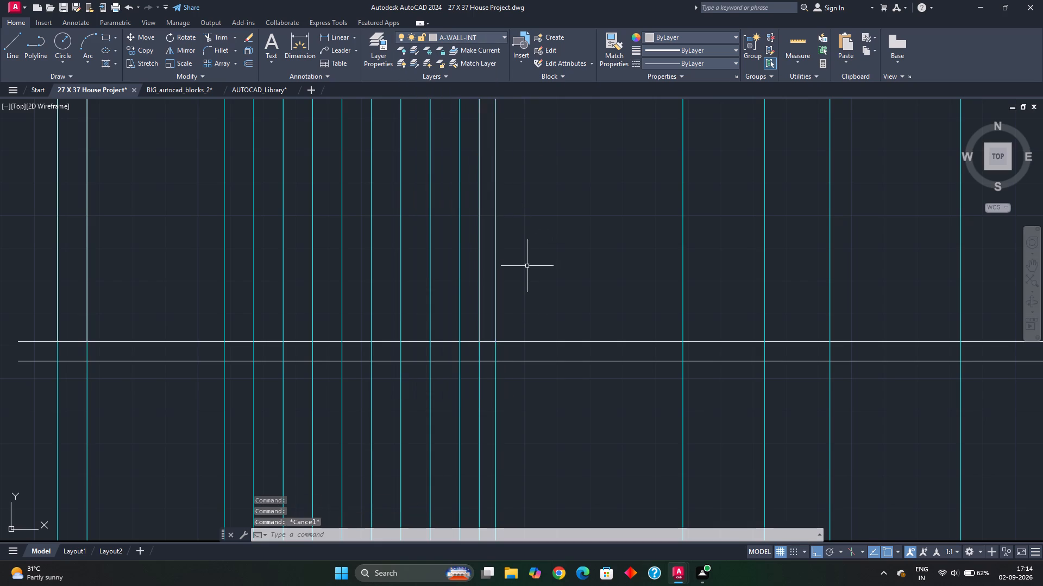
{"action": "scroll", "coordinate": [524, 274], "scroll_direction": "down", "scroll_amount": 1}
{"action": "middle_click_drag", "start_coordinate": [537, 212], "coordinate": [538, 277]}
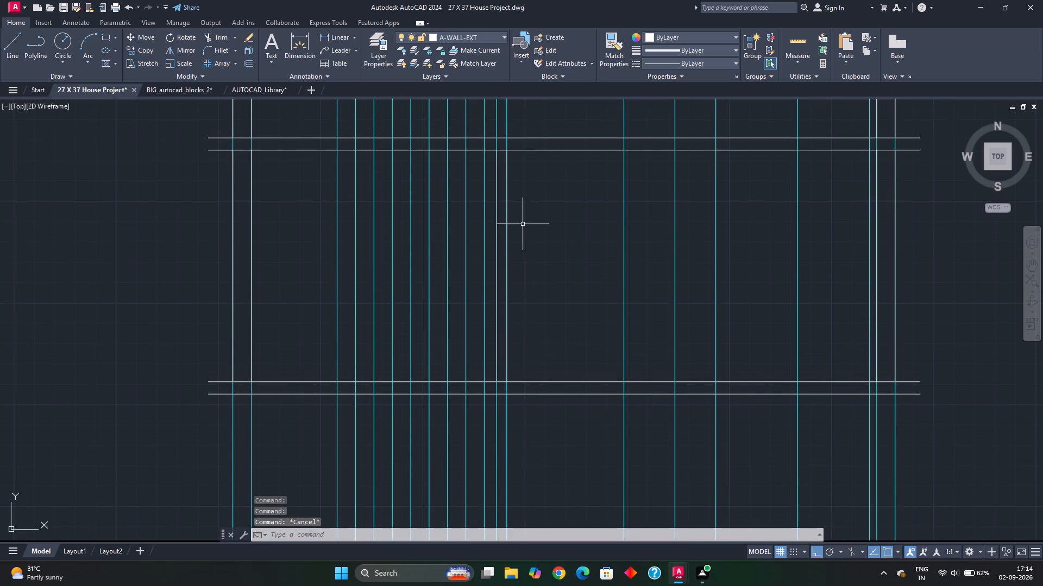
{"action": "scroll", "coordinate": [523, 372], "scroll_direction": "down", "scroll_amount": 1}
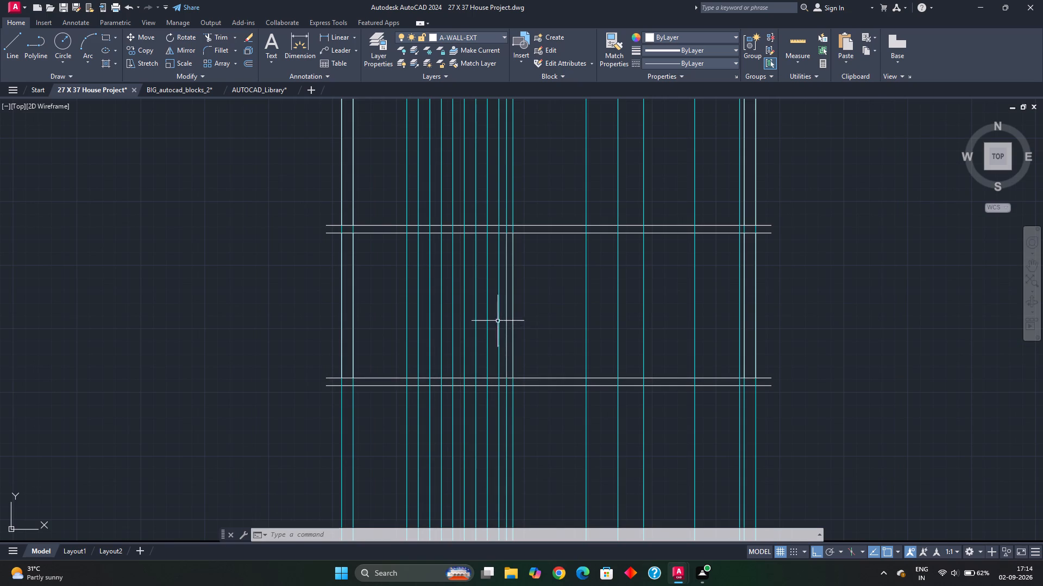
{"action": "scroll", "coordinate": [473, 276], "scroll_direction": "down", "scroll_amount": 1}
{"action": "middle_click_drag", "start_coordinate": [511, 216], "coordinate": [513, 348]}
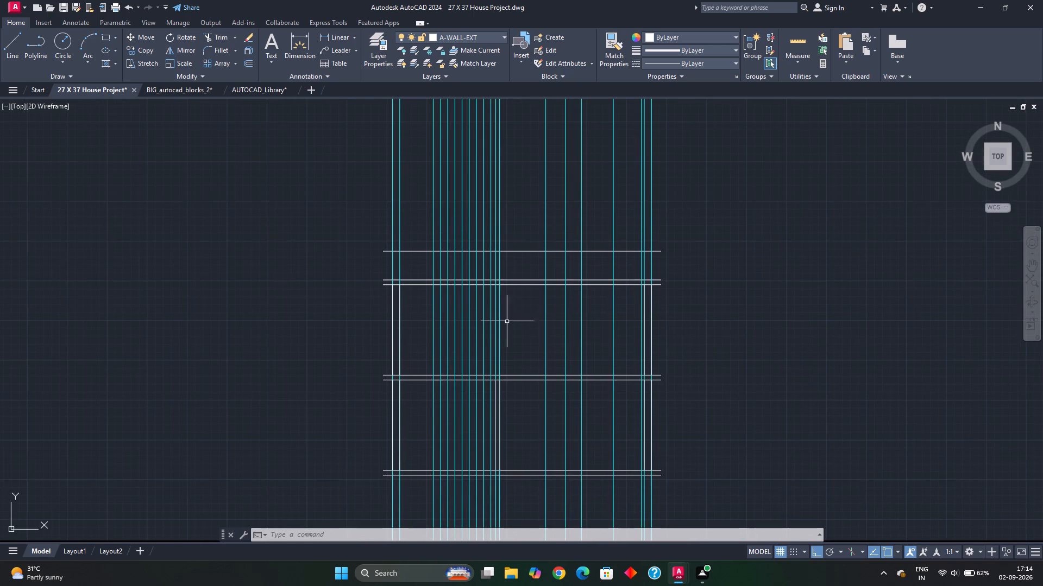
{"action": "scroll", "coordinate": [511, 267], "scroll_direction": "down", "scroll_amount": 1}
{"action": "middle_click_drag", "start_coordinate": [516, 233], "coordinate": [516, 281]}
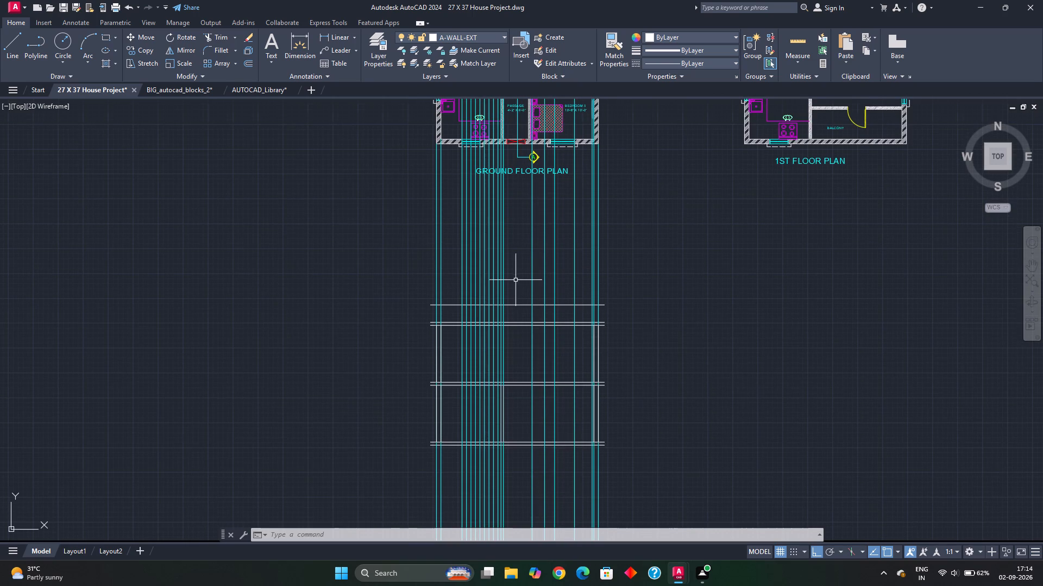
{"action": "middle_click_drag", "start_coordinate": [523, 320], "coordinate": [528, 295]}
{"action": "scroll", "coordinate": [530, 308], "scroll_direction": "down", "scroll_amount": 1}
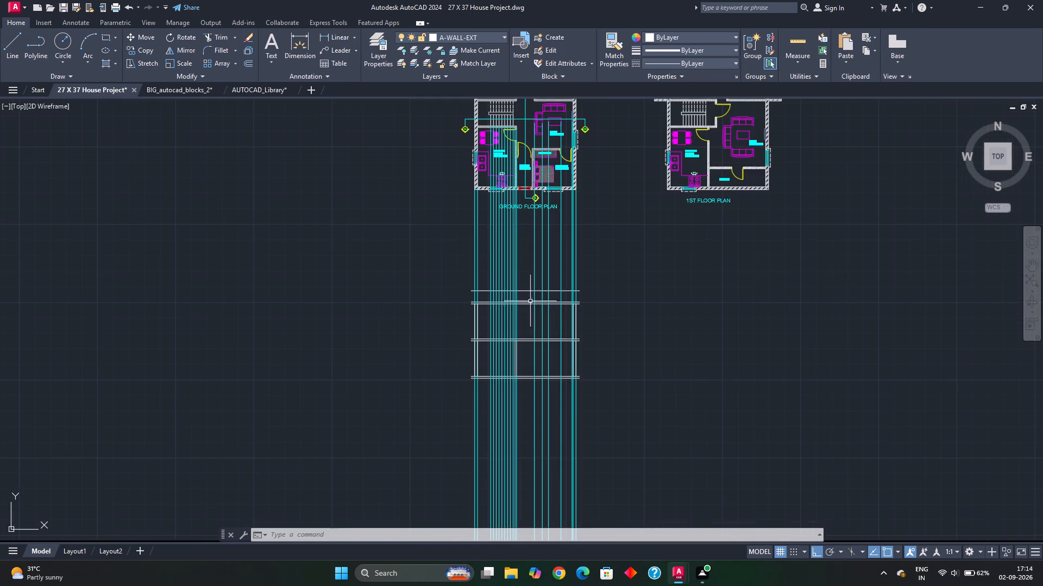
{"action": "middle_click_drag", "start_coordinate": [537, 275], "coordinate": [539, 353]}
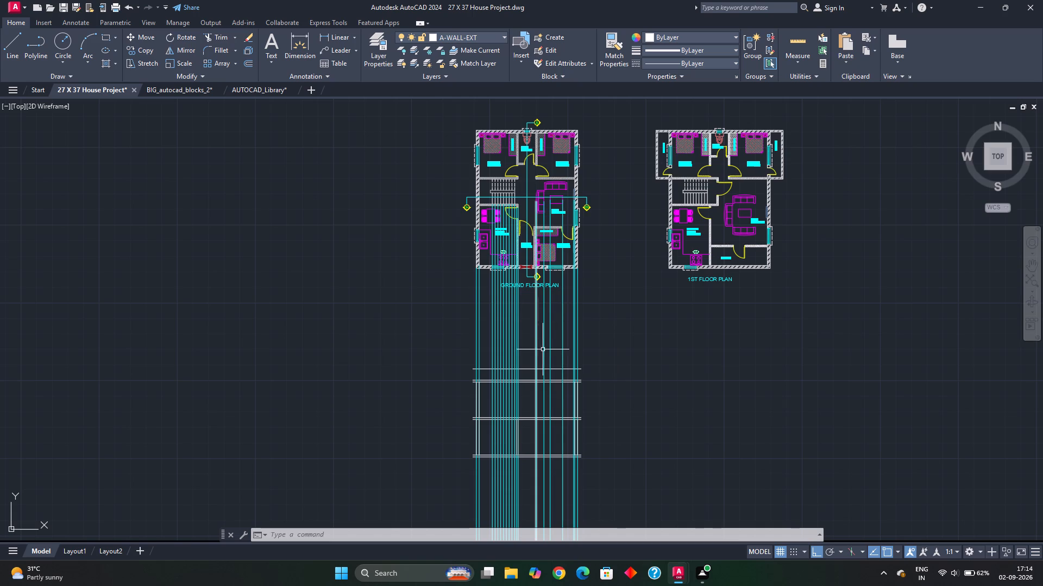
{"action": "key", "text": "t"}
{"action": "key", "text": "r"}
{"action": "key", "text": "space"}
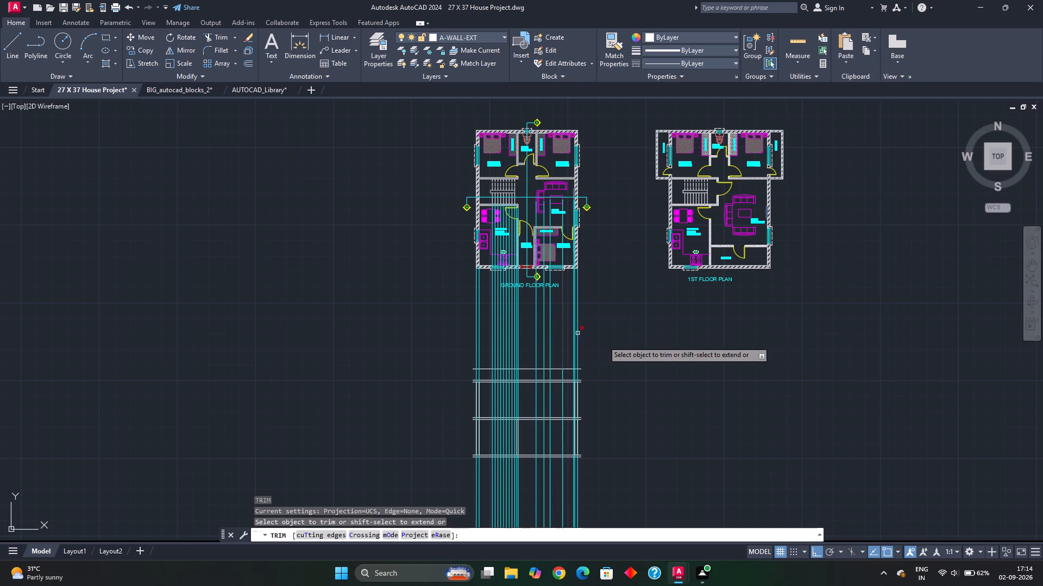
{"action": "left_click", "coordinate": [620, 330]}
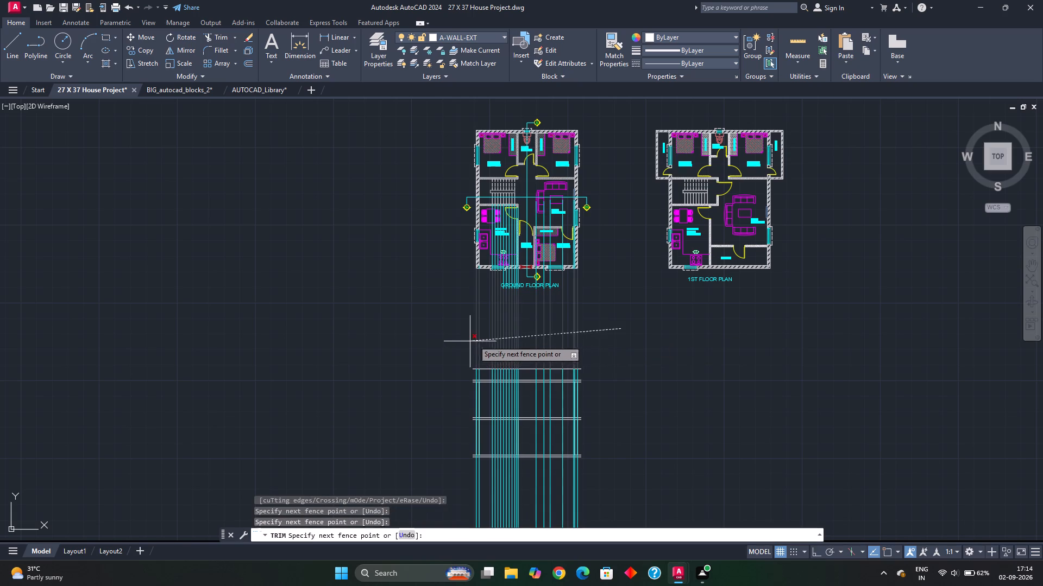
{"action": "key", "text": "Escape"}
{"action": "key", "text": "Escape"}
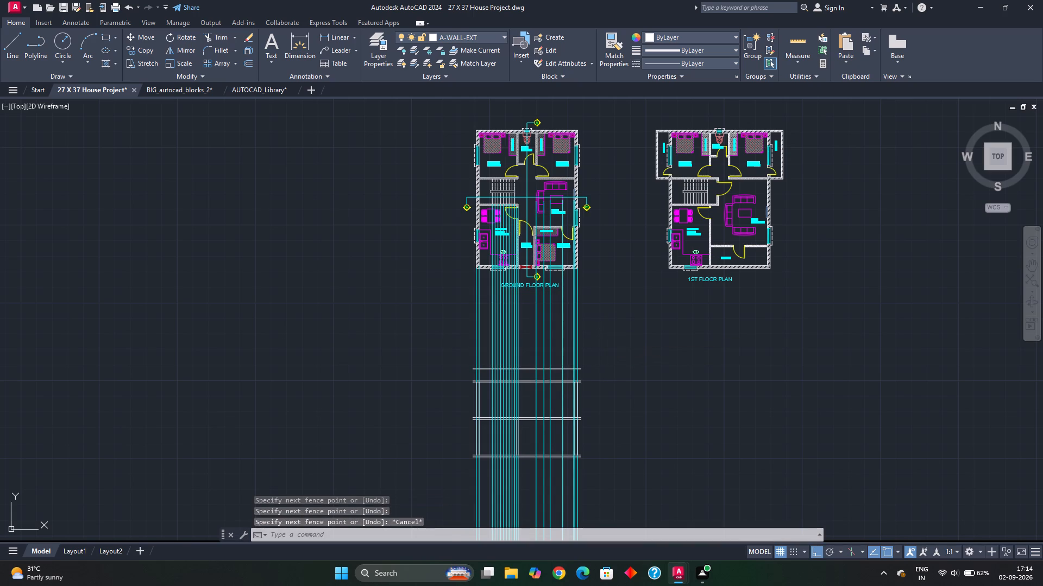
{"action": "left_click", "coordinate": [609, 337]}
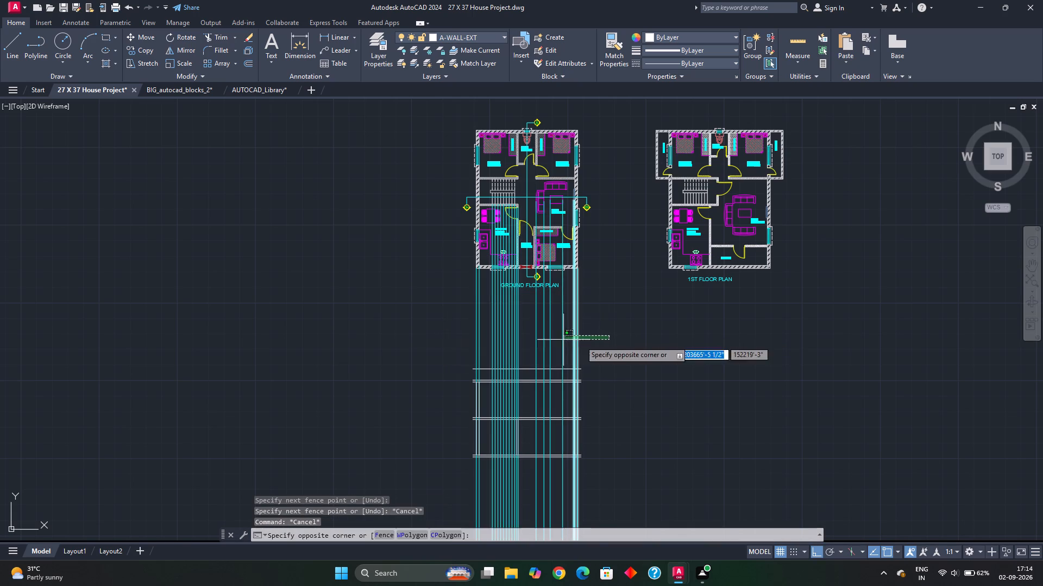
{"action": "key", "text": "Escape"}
Trim the stair rays with a fence just below the wall between the stair and the kitchen on the ground-floor plan.
{"action": "scroll", "coordinate": [519, 258], "scroll_direction": "up", "scroll_amount": 2}
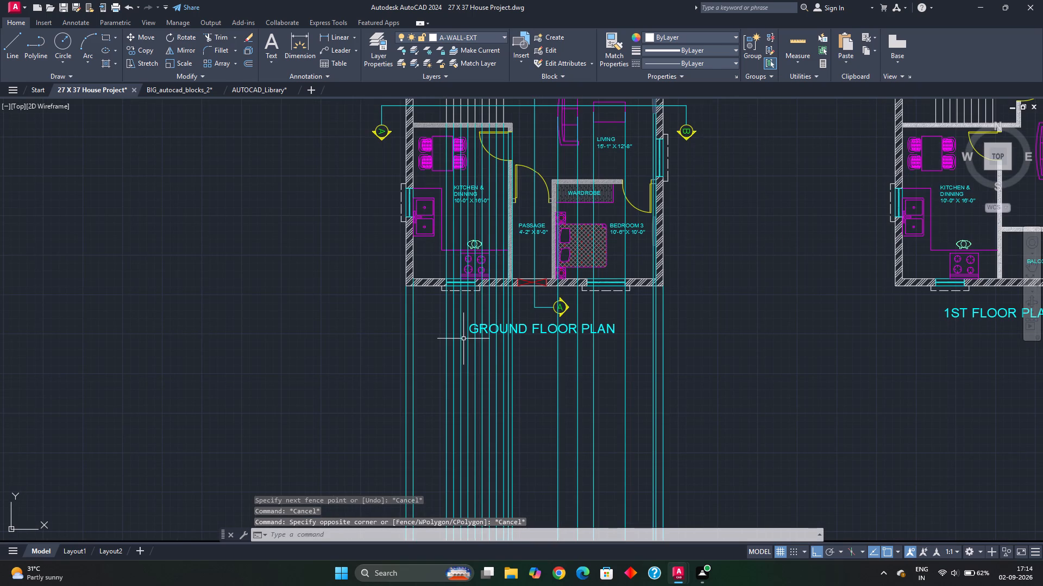
{"action": "scroll", "coordinate": [469, 342], "scroll_direction": "down", "scroll_amount": 1}
{"action": "middle_click_drag", "start_coordinate": [472, 334], "coordinate": [472, 347]}
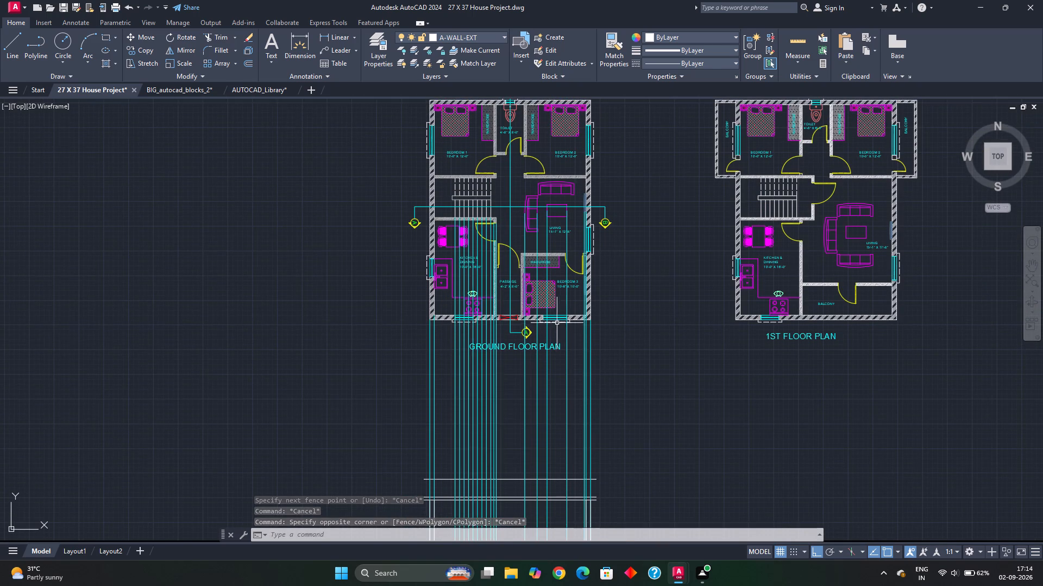
{"action": "scroll", "coordinate": [558, 321], "scroll_direction": "up", "scroll_amount": 2}
{"action": "scroll", "coordinate": [617, 297], "scroll_direction": "up", "scroll_amount": 1}
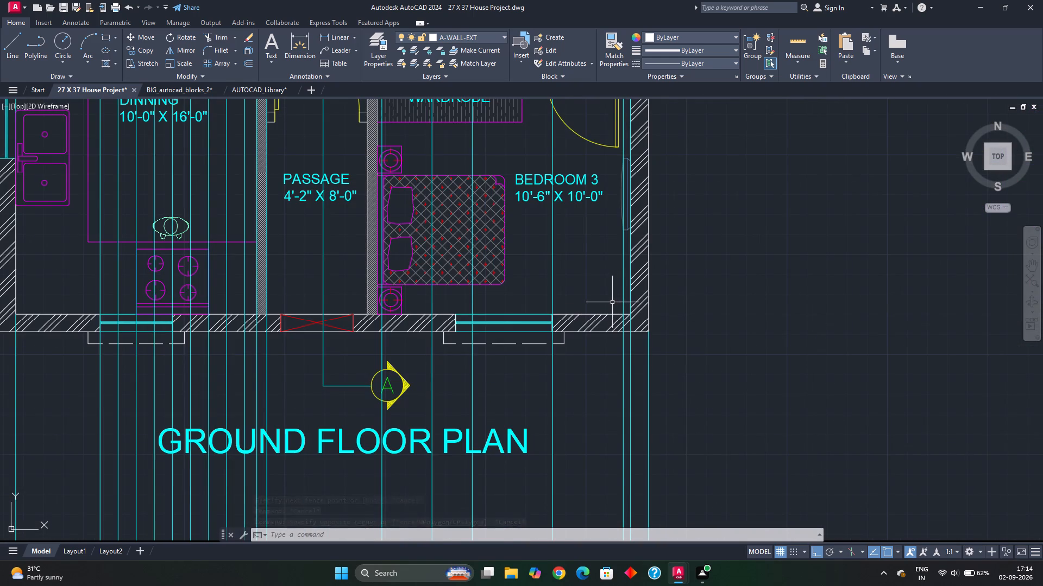
{"action": "scroll", "coordinate": [517, 320], "scroll_direction": "down", "scroll_amount": 2}
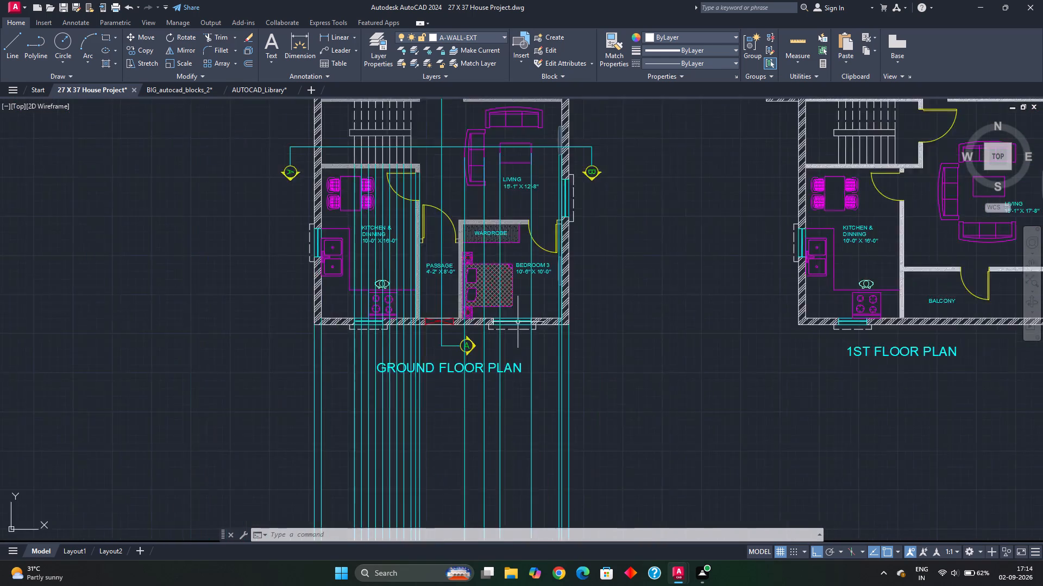
{"action": "middle_click_drag", "start_coordinate": [520, 333], "coordinate": [531, 371]}
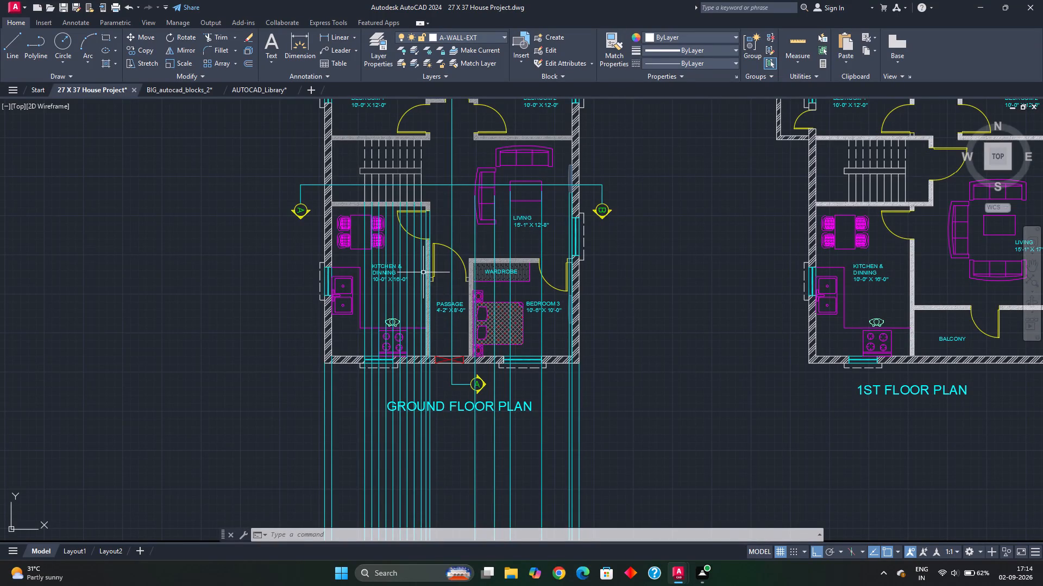
{"action": "type", "text": "TR"}
{"action": "key", "text": "space"}
{"action": "scroll", "coordinate": [398, 296], "scroll_direction": "up", "scroll_amount": 2}
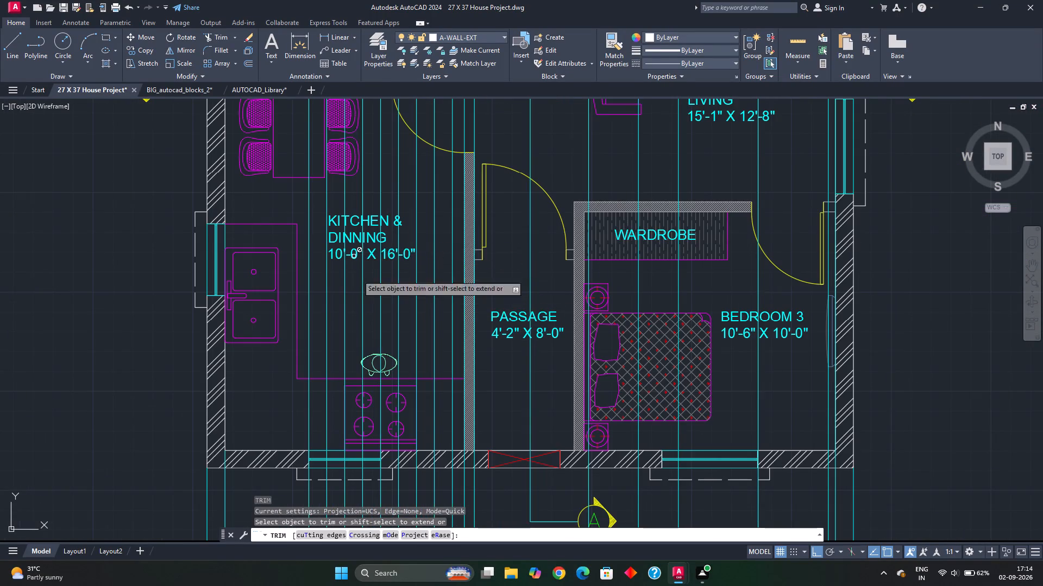
{"action": "middle_click_drag", "start_coordinate": [366, 332], "coordinate": [358, 419]}
{"action": "left_click", "coordinate": [291, 161]}
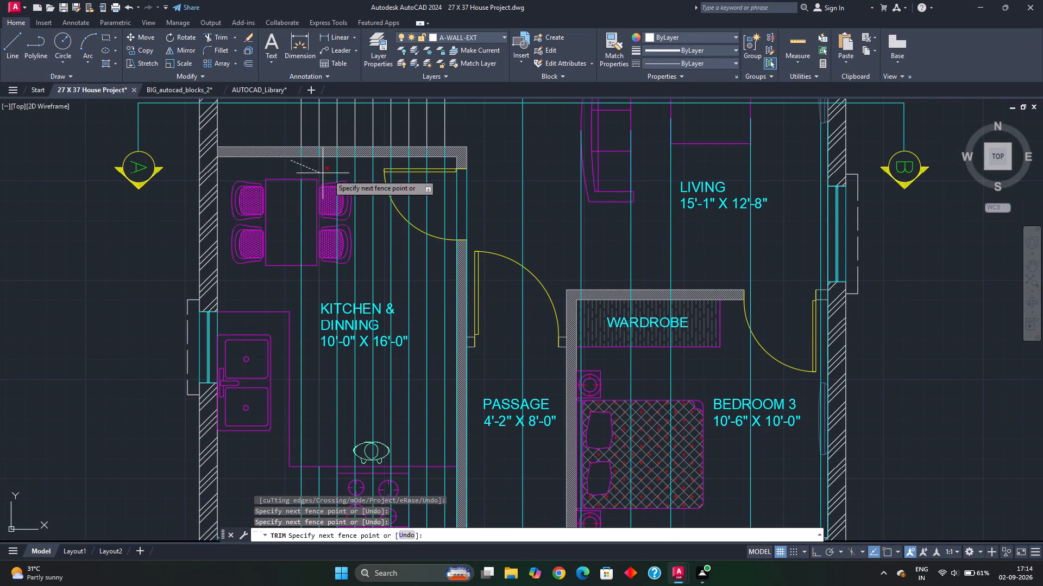
{"action": "left_click", "coordinate": [450, 164]}
{"action": "scroll", "coordinate": [435, 162], "scroll_direction": "up", "scroll_amount": 1}
{"action": "key", "text": "Escape"}
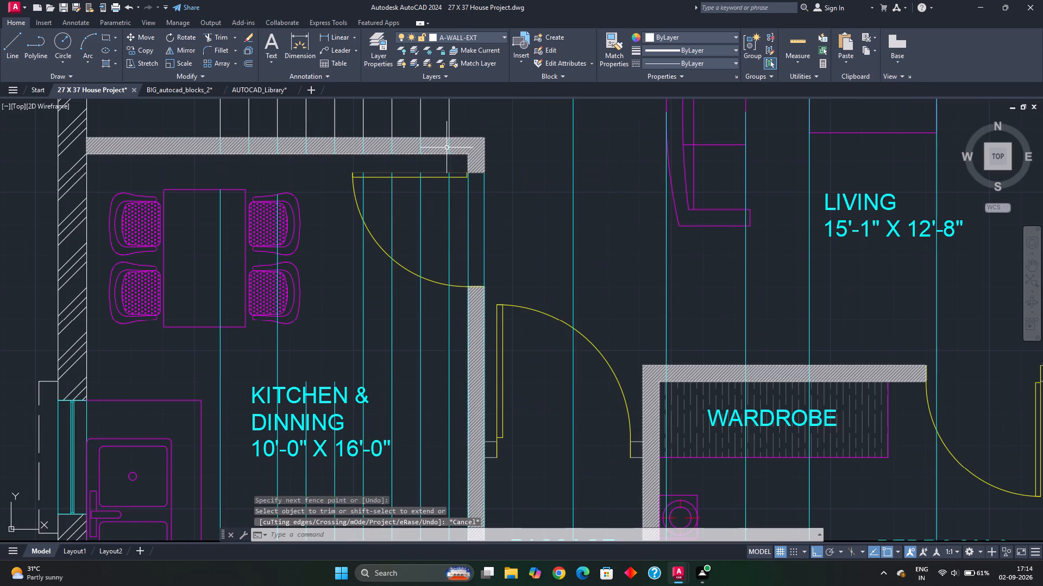
Erase the leftover stair ray pieces lying inside the hatched wall between the stair and the kitchen.
{"action": "left_click", "coordinate": [450, 148]}
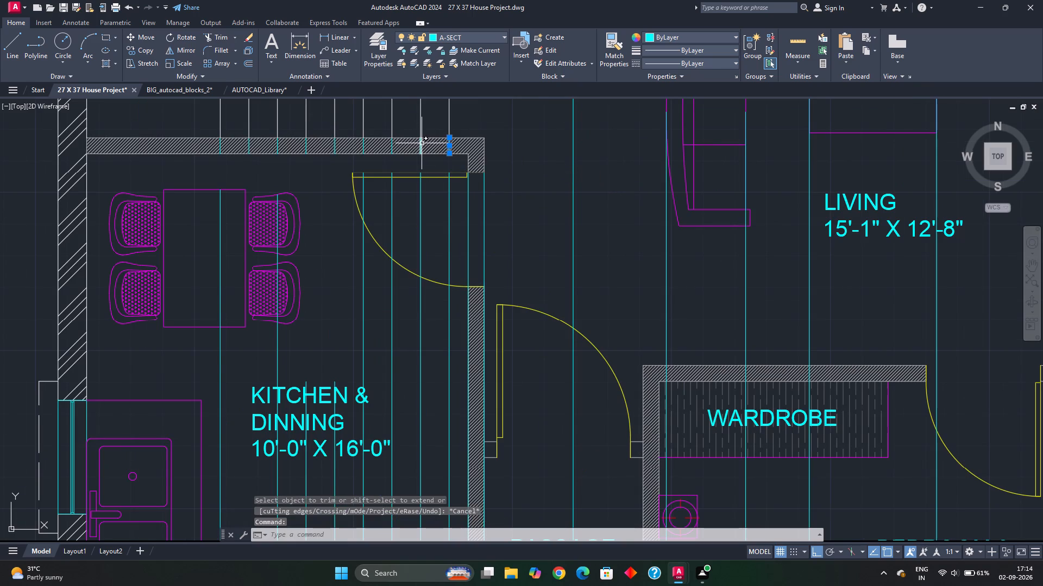
{"action": "left_click", "coordinate": [422, 143]}
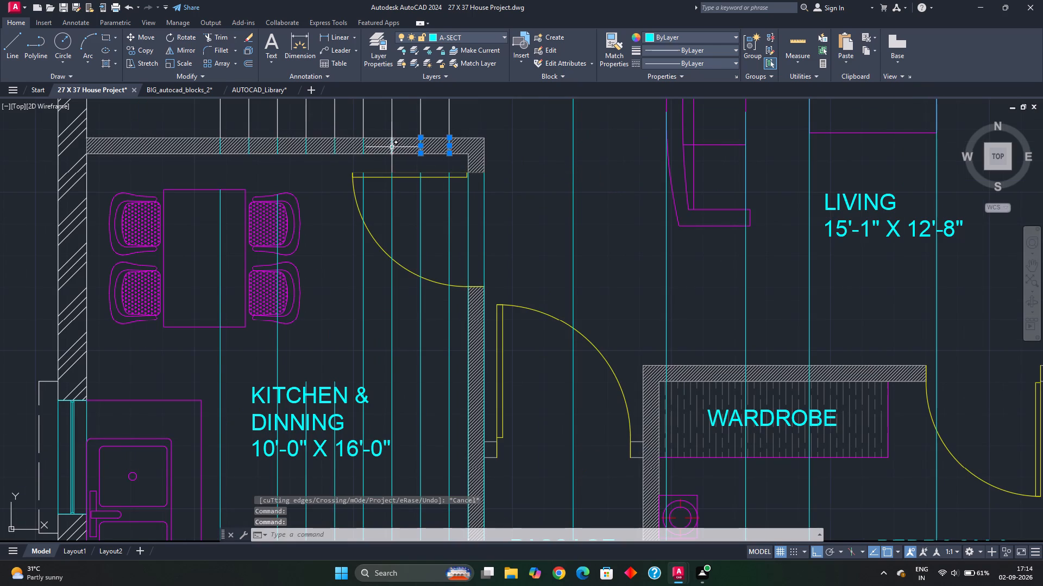
{"action": "scroll", "coordinate": [390, 147], "scroll_direction": "up", "scroll_amount": 3}
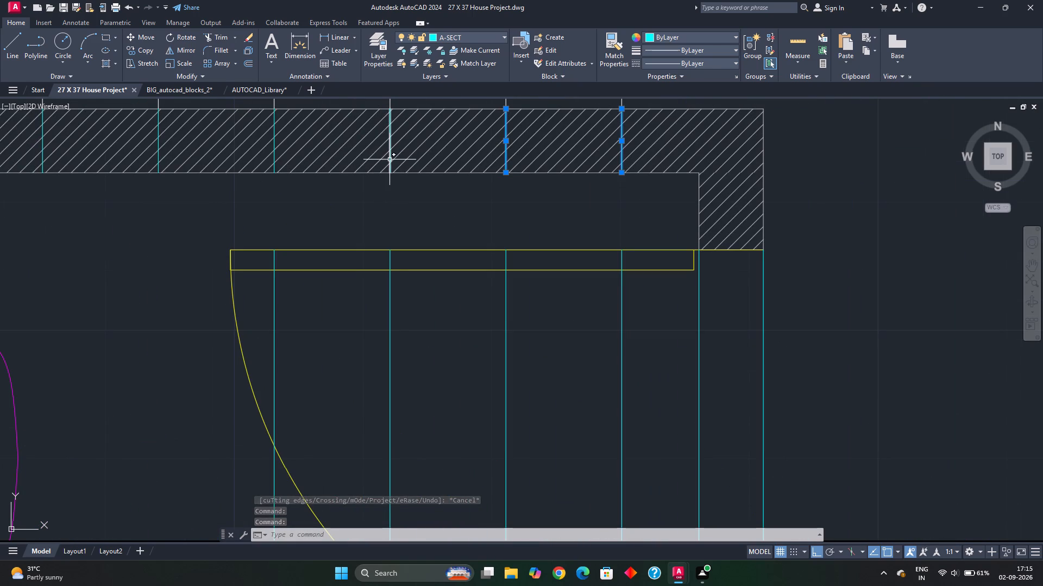
{"action": "left_click", "coordinate": [389, 160]}
{"action": "scroll", "coordinate": [370, 211], "scroll_direction": "down", "scroll_amount": 1}
{"action": "middle_click_drag", "start_coordinate": [373, 224], "coordinate": [436, 269]}
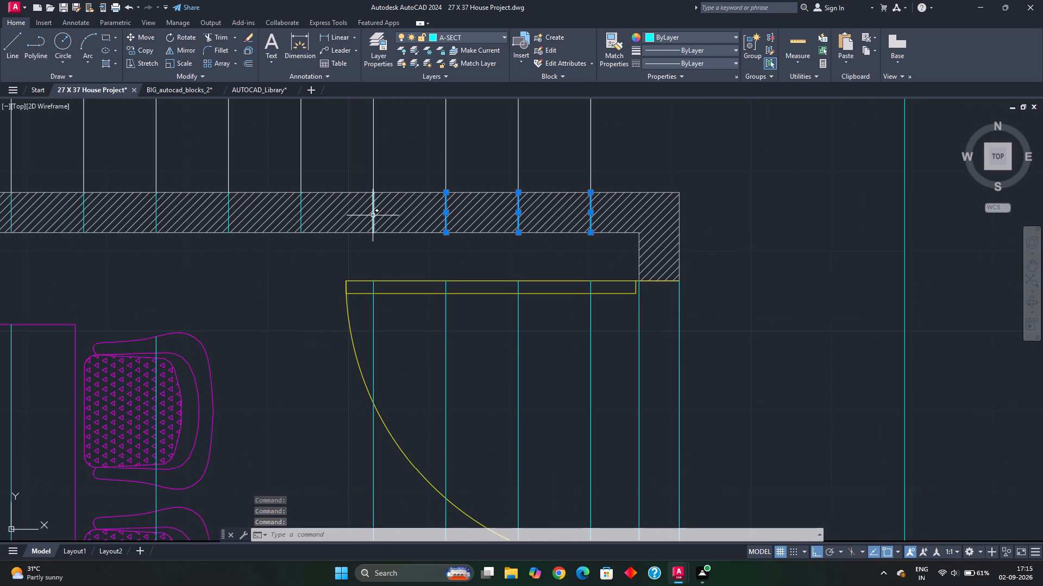
{"action": "left_click", "coordinate": [373, 216]}
{"action": "middle_click_drag", "start_coordinate": [349, 270], "coordinate": [489, 272]}
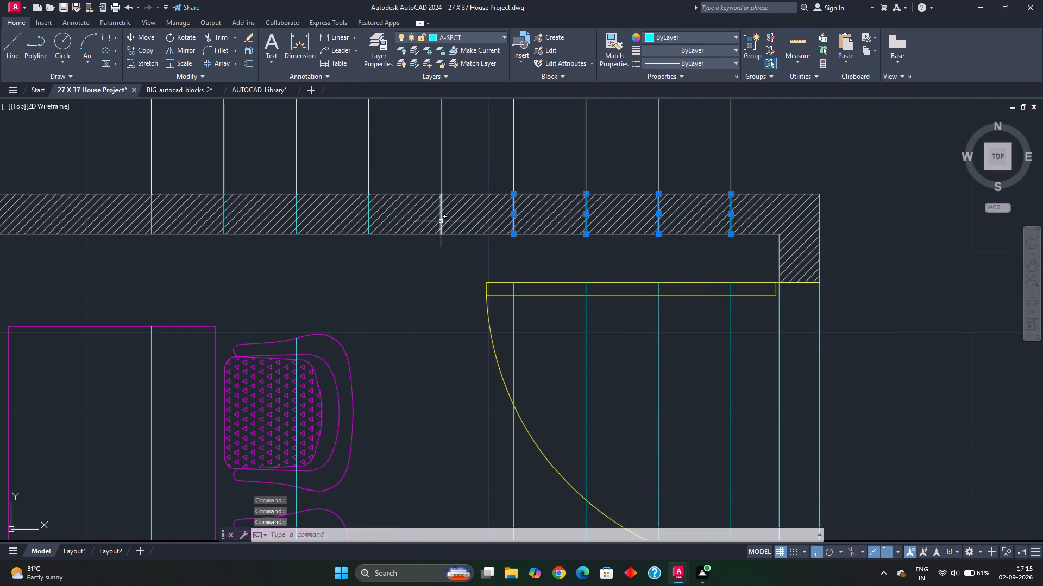
{"action": "left_click", "coordinate": [441, 221]}
{"action": "left_click", "coordinate": [297, 218]}
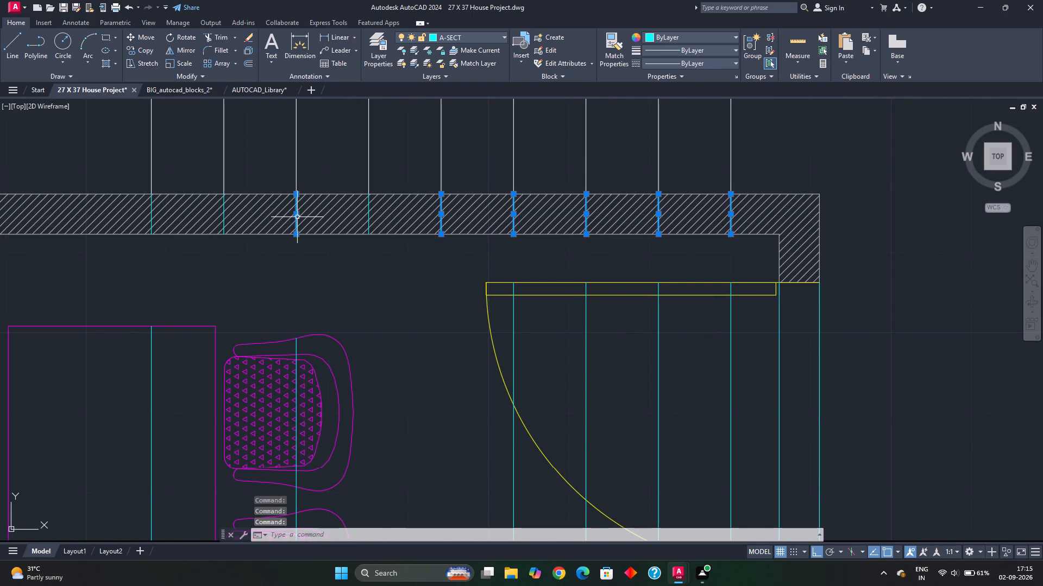
{"action": "left_click", "coordinate": [368, 222]}
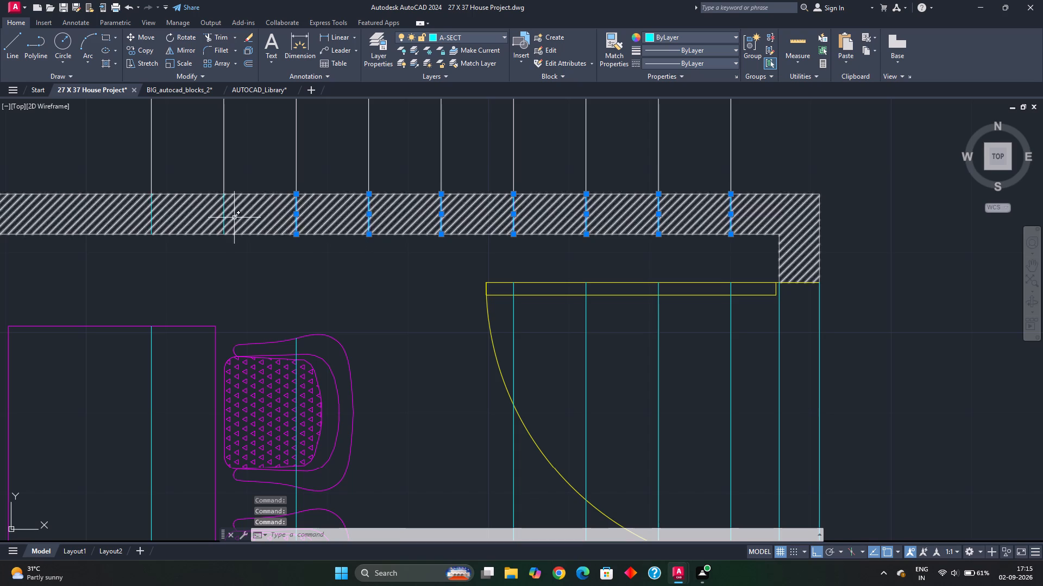
{"action": "left_click", "coordinate": [223, 227]}
{"action": "middle_click_drag", "start_coordinate": [300, 290], "coordinate": [516, 258]}
{"action": "left_click", "coordinate": [366, 192]}
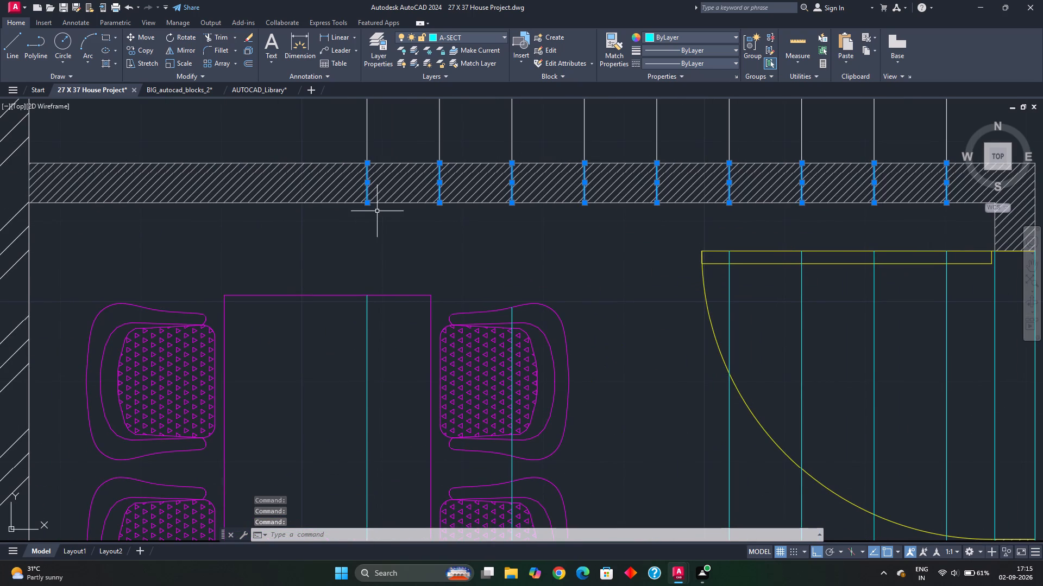
{"action": "key", "text": "Delete"}
Trim the stair rays where they cross the kitchen door's swing and its door leaf.
{"action": "scroll", "coordinate": [378, 228], "scroll_direction": "down", "scroll_amount": 2}
{"action": "scroll", "coordinate": [442, 230], "scroll_direction": "down", "scroll_amount": 1}
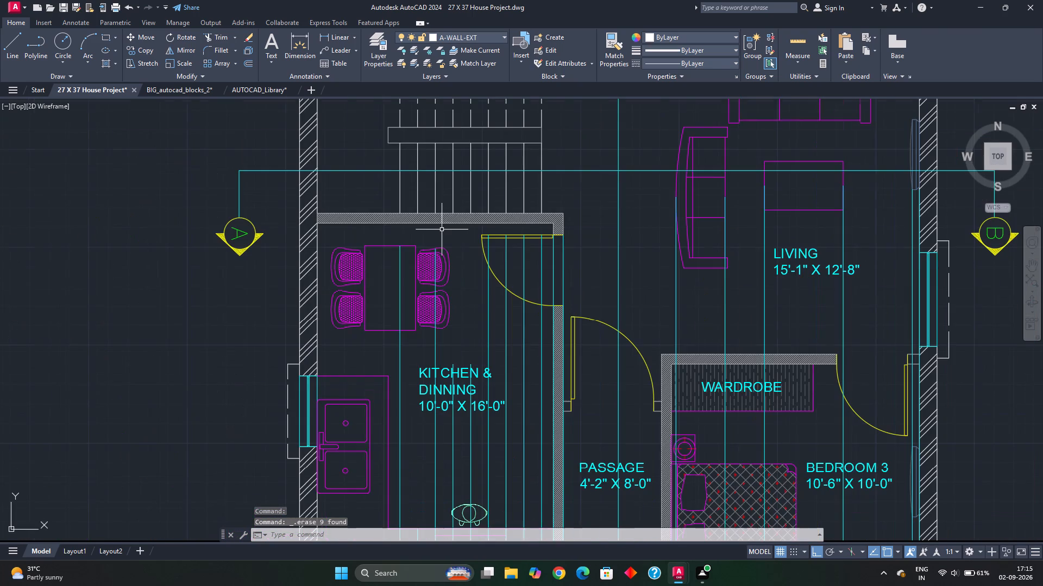
{"action": "middle_click_drag", "start_coordinate": [488, 215], "coordinate": [434, 252]}
{"action": "middle_click_drag", "start_coordinate": [440, 251], "coordinate": [399, 164]}
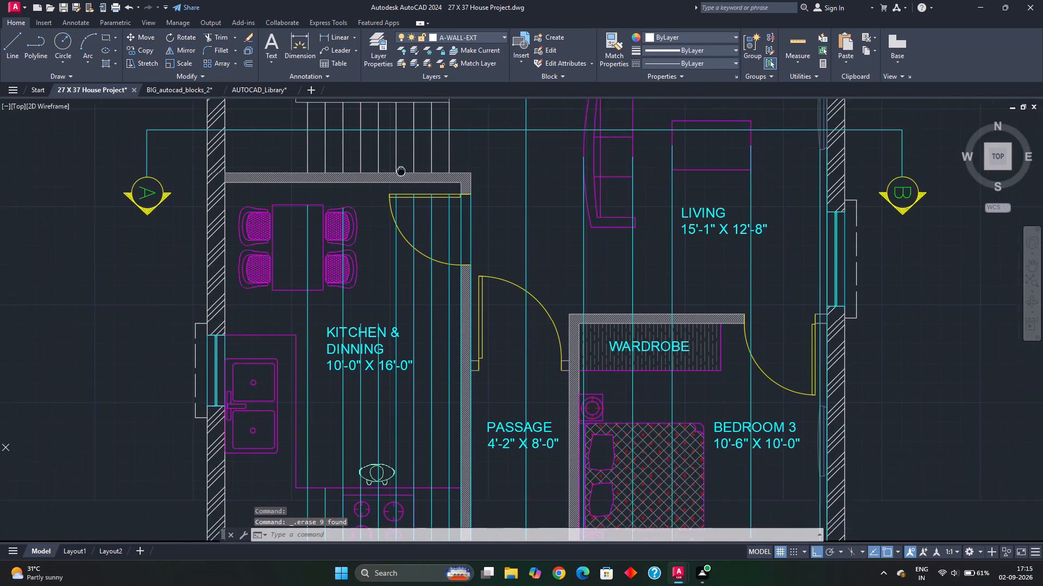
{"action": "type", "text": "TR"}
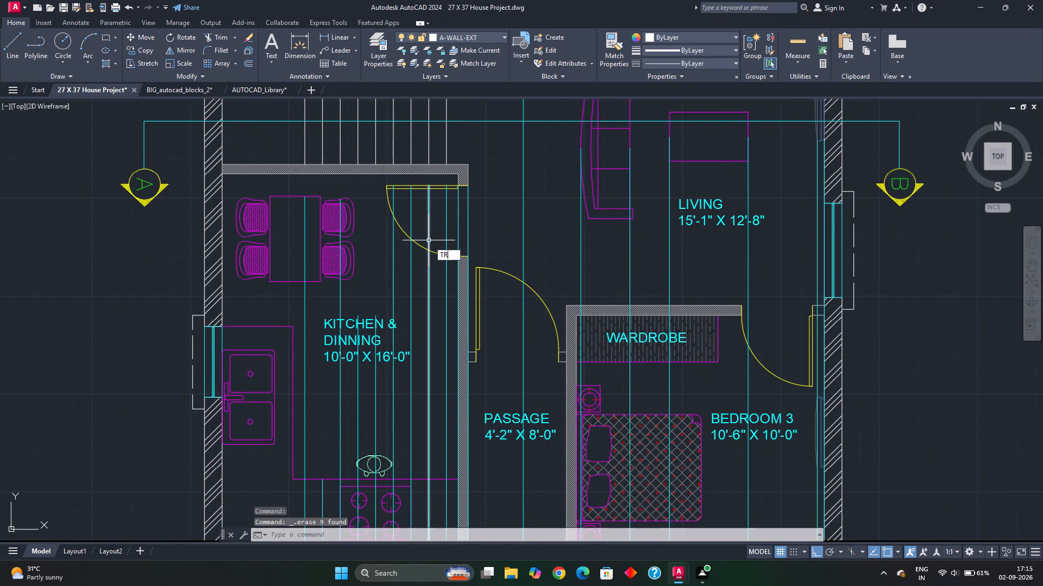
{"action": "key", "text": "space"}
{"action": "left_click", "coordinate": [475, 229]}
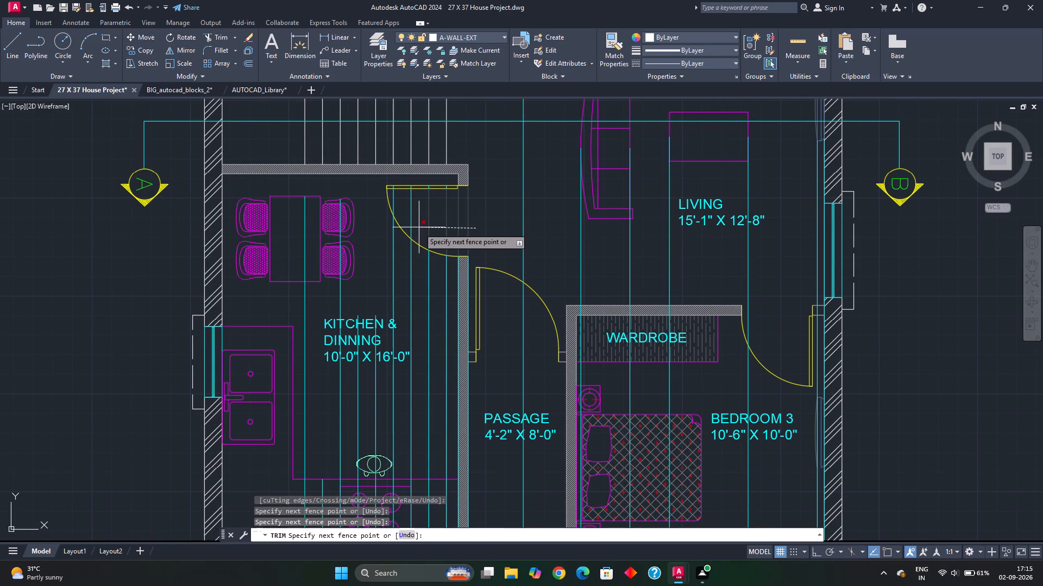
{"action": "left_click", "coordinate": [389, 205]}
{"action": "scroll", "coordinate": [428, 196], "scroll_direction": "up", "scroll_amount": 3}
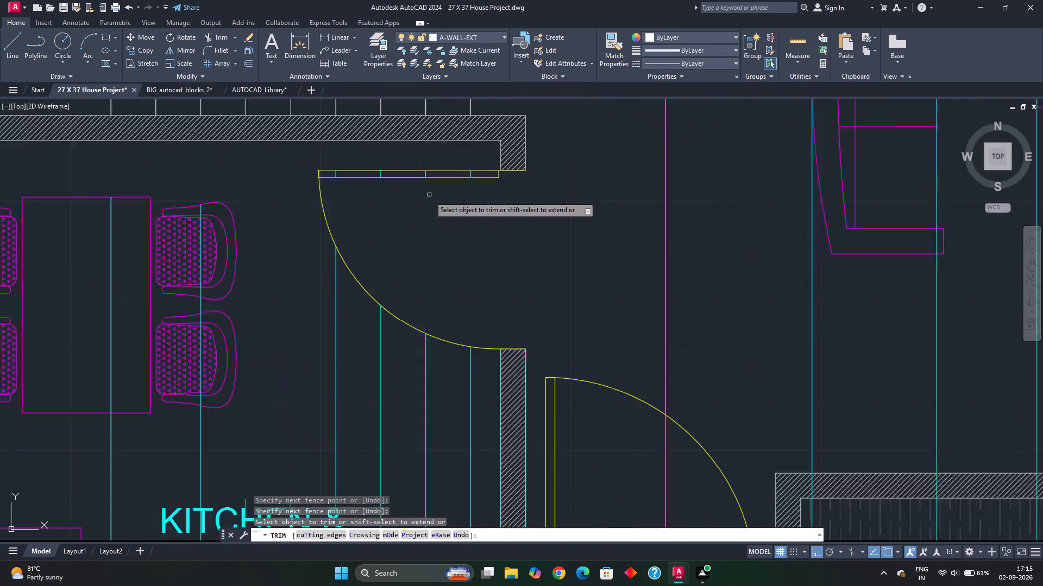
{"action": "middle_click_drag", "start_coordinate": [428, 217], "coordinate": [433, 269]}
{"action": "left_click", "coordinate": [505, 216]}
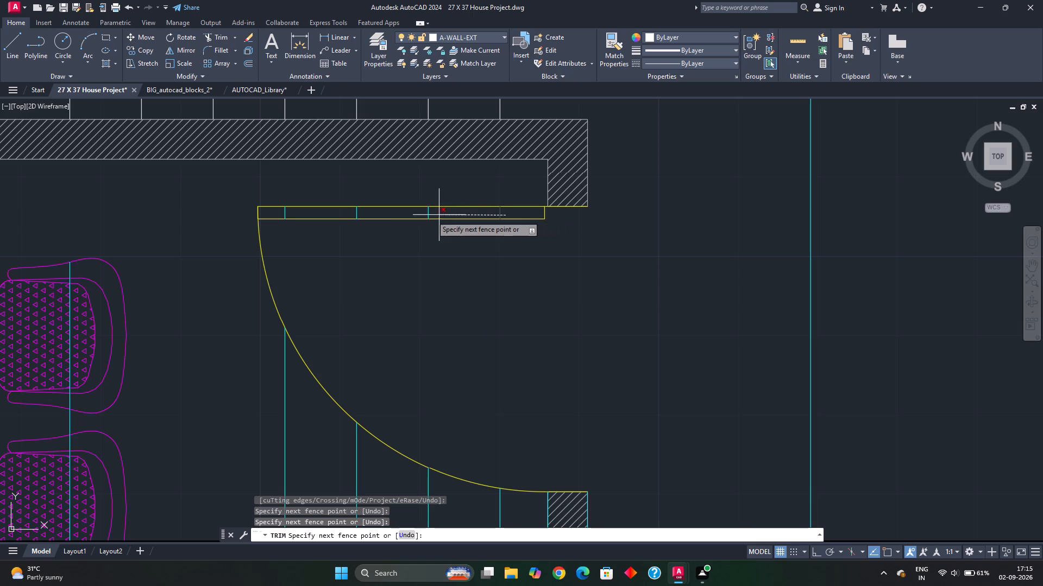
{"action": "left_click", "coordinate": [277, 212]}
Trim the stair rays crossing the open kitchen floor above the room label and the ray over the dining table.
{"action": "scroll", "coordinate": [433, 275], "scroll_direction": "down", "scroll_amount": 2}
{"action": "middle_click_drag", "start_coordinate": [441, 288], "coordinate": [433, 173]}
{"action": "left_click", "coordinate": [462, 290]}
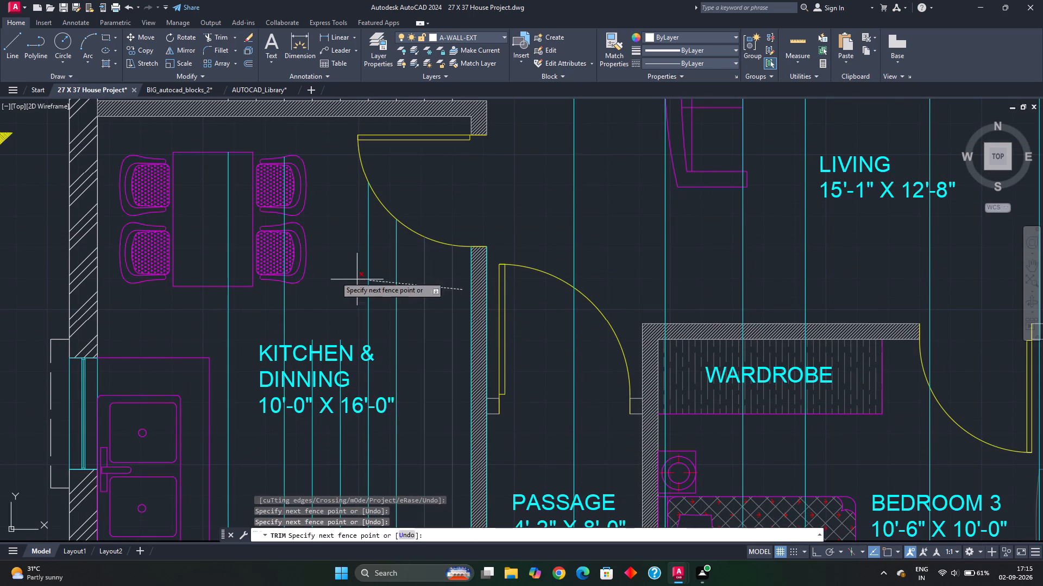
{"action": "left_click", "coordinate": [332, 278]}
{"action": "left_click", "coordinate": [317, 300]}
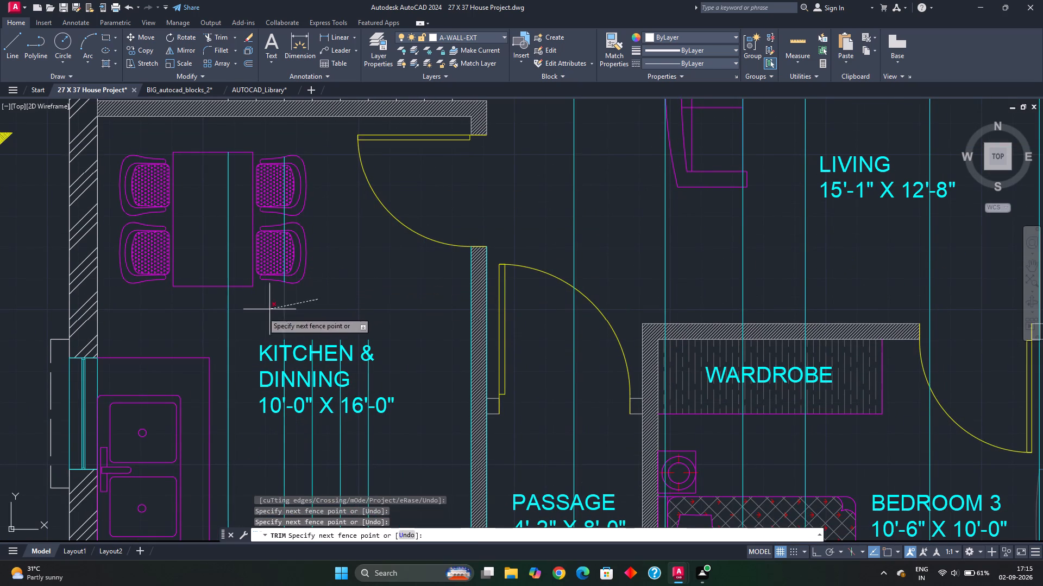
{"action": "left_click", "coordinate": [209, 332]}
{"action": "left_click", "coordinate": [230, 250]}
{"action": "left_click", "coordinate": [223, 250]}
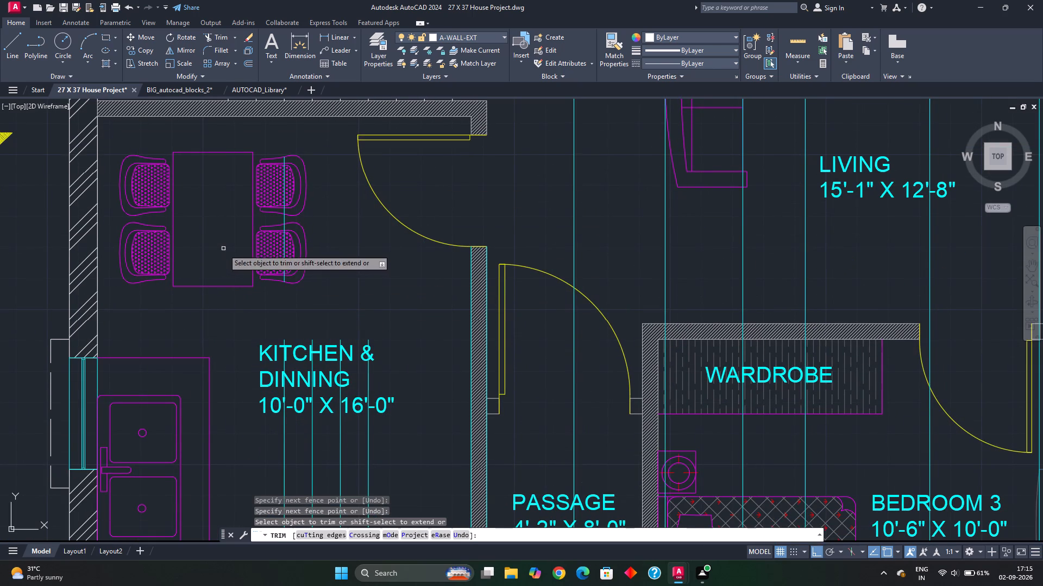
Trim the ray pieces in the gap between the two east-side dining chairs and across the lower of these chairs.
{"action": "left_click", "coordinate": [284, 218]}
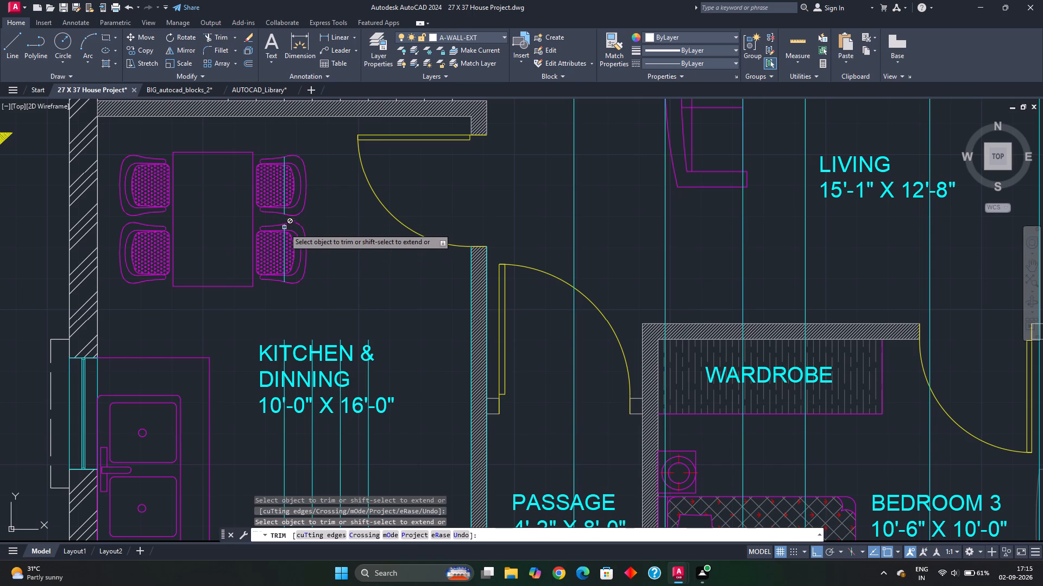
{"action": "left_click", "coordinate": [284, 228]}
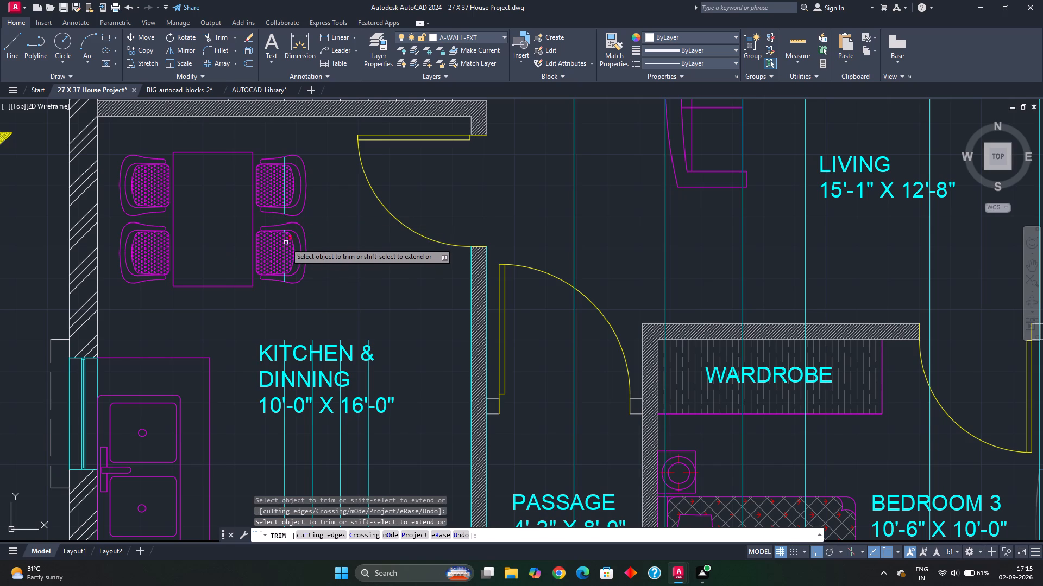
{"action": "scroll", "coordinate": [284, 241], "scroll_direction": "up", "scroll_amount": 3}
{"action": "left_click", "coordinate": [280, 241]}
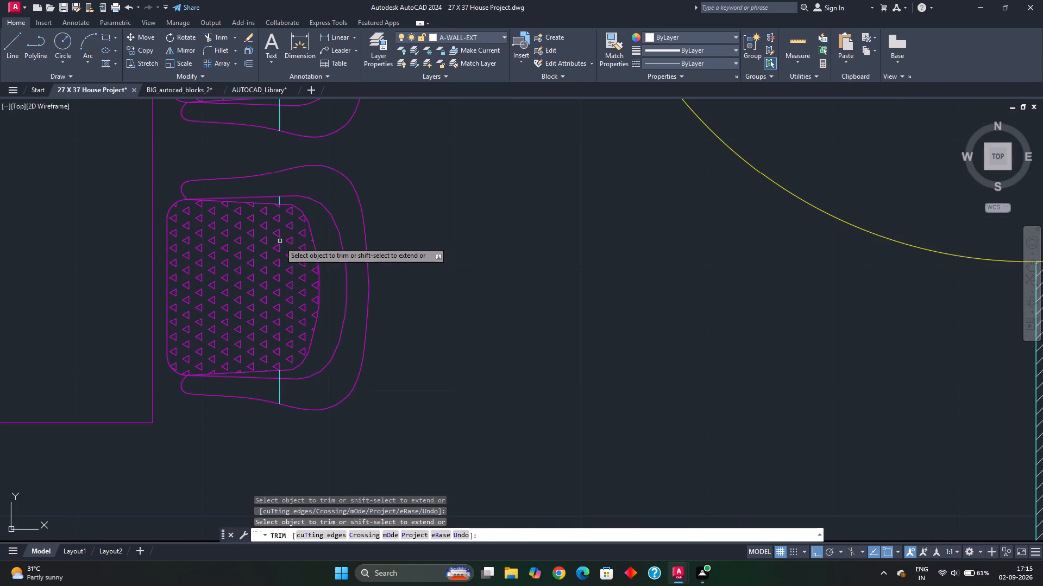
{"action": "left_click", "coordinate": [279, 202]}
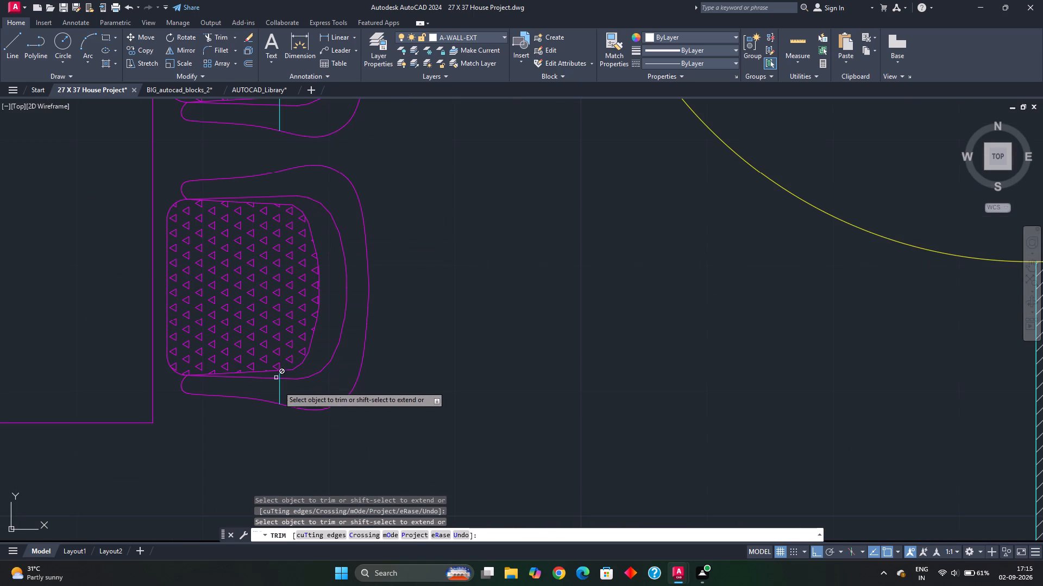
{"action": "left_click_drag", "start_coordinate": [277, 390], "coordinate": [282, 391]}
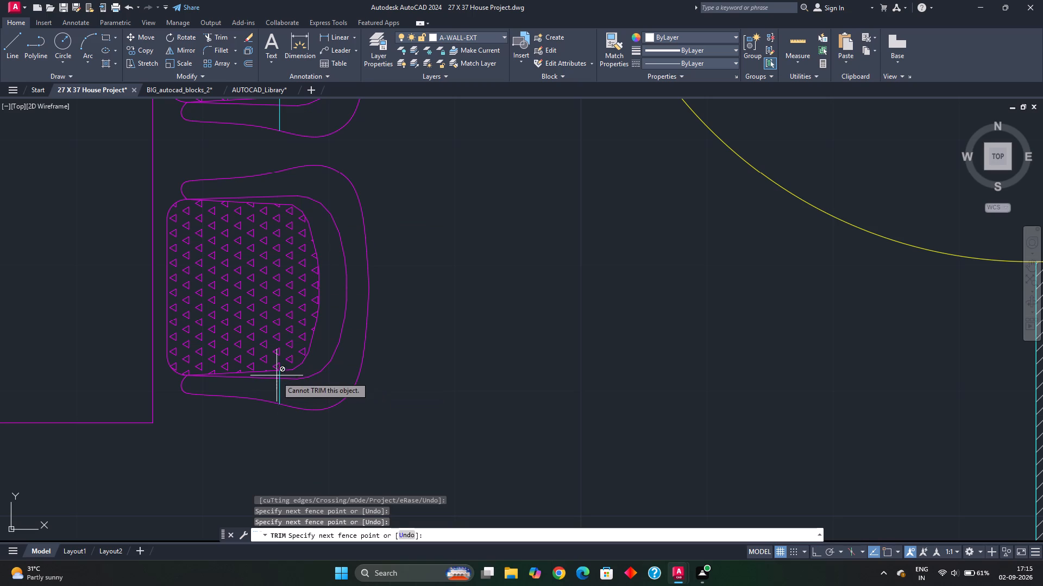
{"action": "left_click", "coordinate": [280, 375]}
{"action": "left_click_drag", "start_coordinate": [280, 393], "coordinate": [274, 392]}
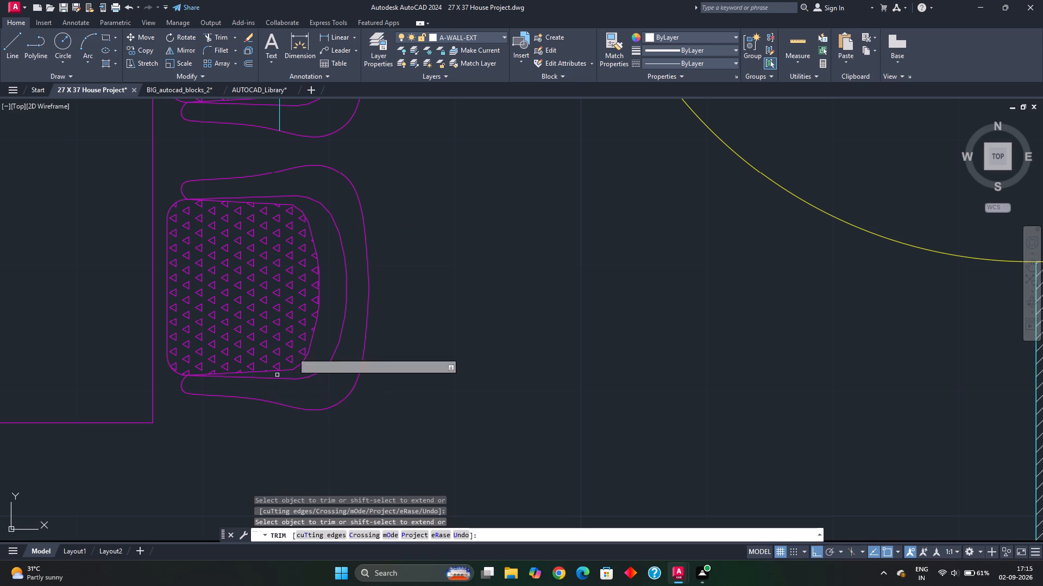
Trim the remaining ray pieces crossing the upper dining chair on the table's east side.
{"action": "scroll", "coordinate": [313, 320], "scroll_direction": "down", "scroll_amount": 2}
{"action": "middle_click_drag", "start_coordinate": [346, 298], "coordinate": [363, 362]}
{"action": "scroll", "coordinate": [298, 320], "scroll_direction": "up", "scroll_amount": 3}
{"action": "left_click_drag", "start_coordinate": [345, 262], "coordinate": [391, 264]}
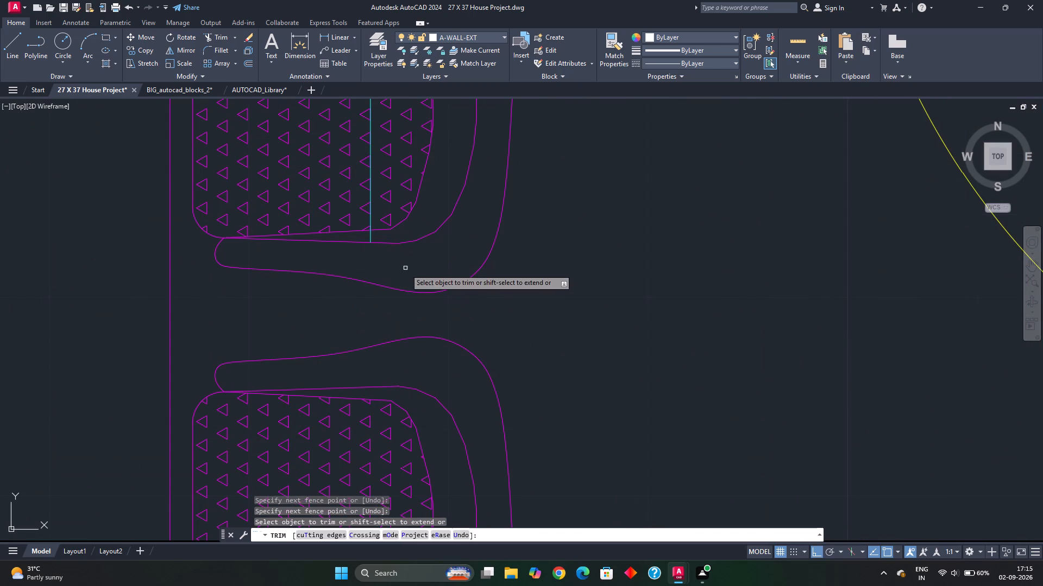
{"action": "left_click", "coordinate": [371, 237]}
{"action": "left_click", "coordinate": [372, 225]}
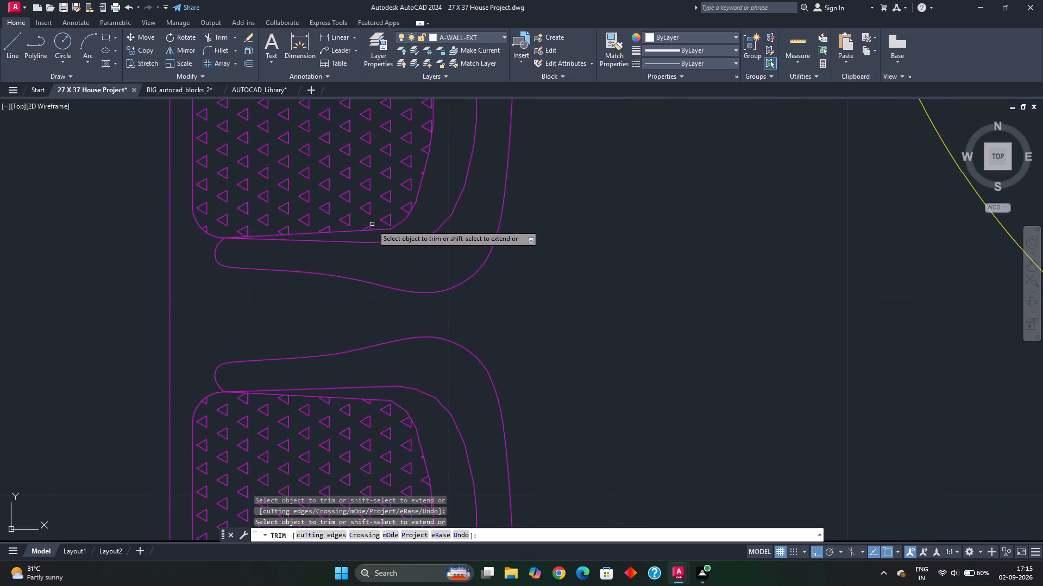
{"action": "scroll", "coordinate": [381, 215], "scroll_direction": "down", "scroll_amount": 1}
{"action": "middle_click_drag", "start_coordinate": [381, 220], "coordinate": [422, 417]}
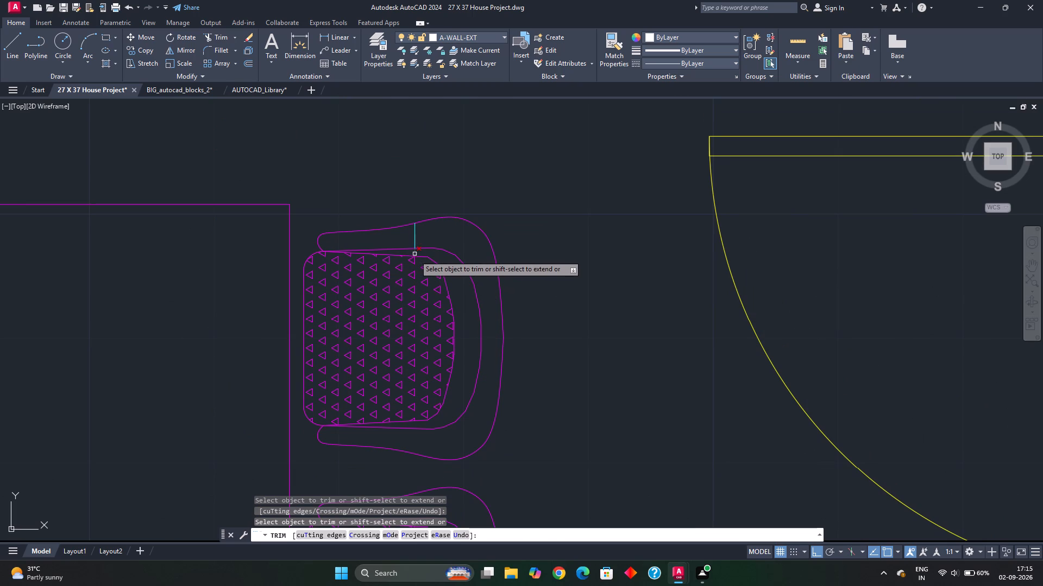
{"action": "left_click", "coordinate": [414, 255]}
{"action": "left_click", "coordinate": [416, 244]}
Trim the stair rays running through the KITCHEN & DINNING label and over the floor between it and the counter.
{"action": "scroll", "coordinate": [512, 311], "scroll_direction": "down", "scroll_amount": 3}
{"action": "middle_click_drag", "start_coordinate": [516, 359], "coordinate": [487, 216]}
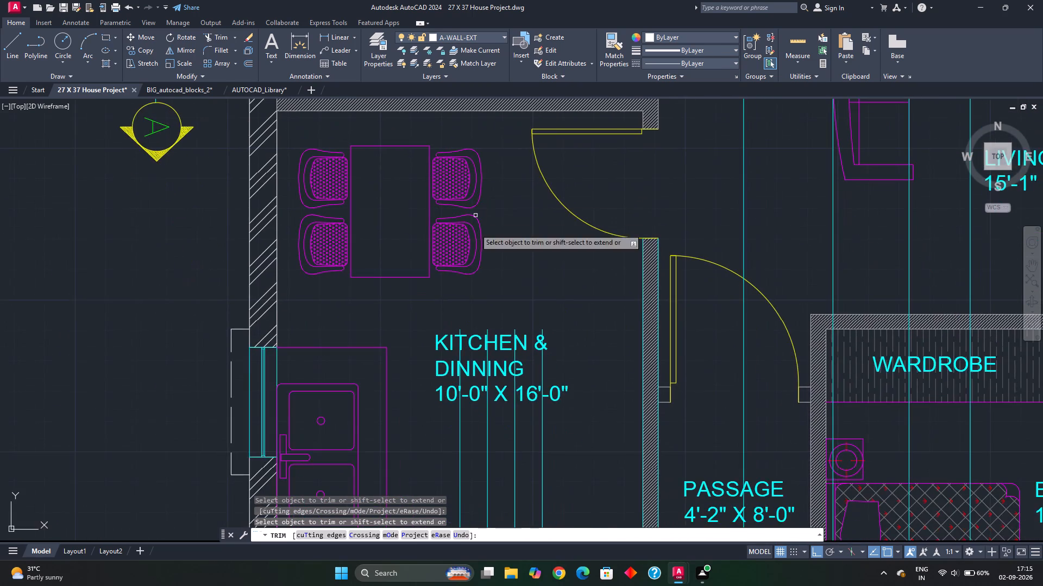
{"action": "scroll", "coordinate": [481, 290], "scroll_direction": "down", "scroll_amount": 2}
{"action": "middle_click_drag", "start_coordinate": [489, 259], "coordinate": [482, 315]}
{"action": "middle_click_drag", "start_coordinate": [492, 358], "coordinate": [456, 213]}
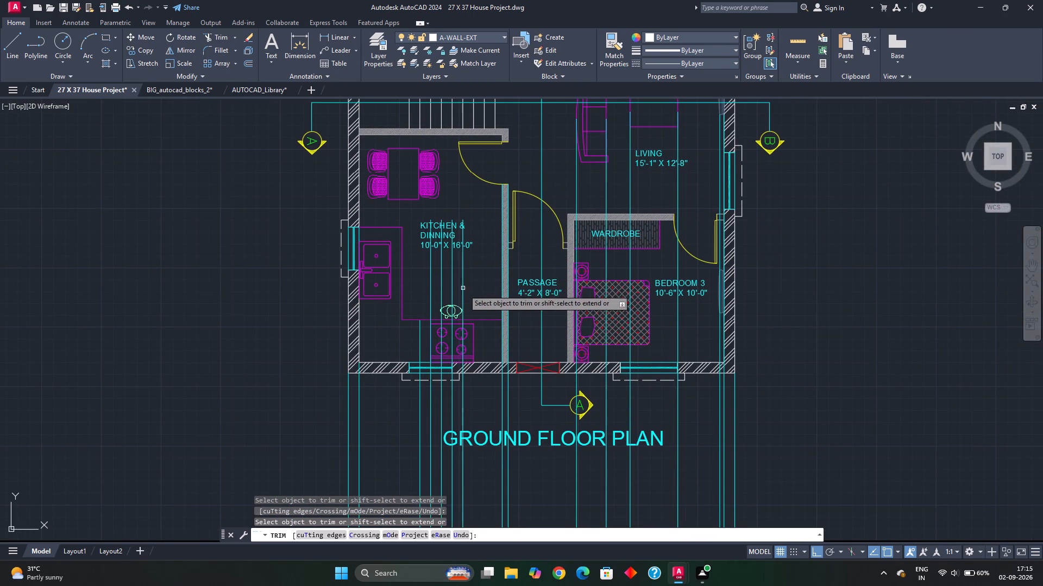
{"action": "left_click", "coordinate": [474, 283]}
{"action": "left_click", "coordinate": [419, 283]}
{"action": "scroll", "coordinate": [461, 246], "scroll_direction": "up", "scroll_amount": 3}
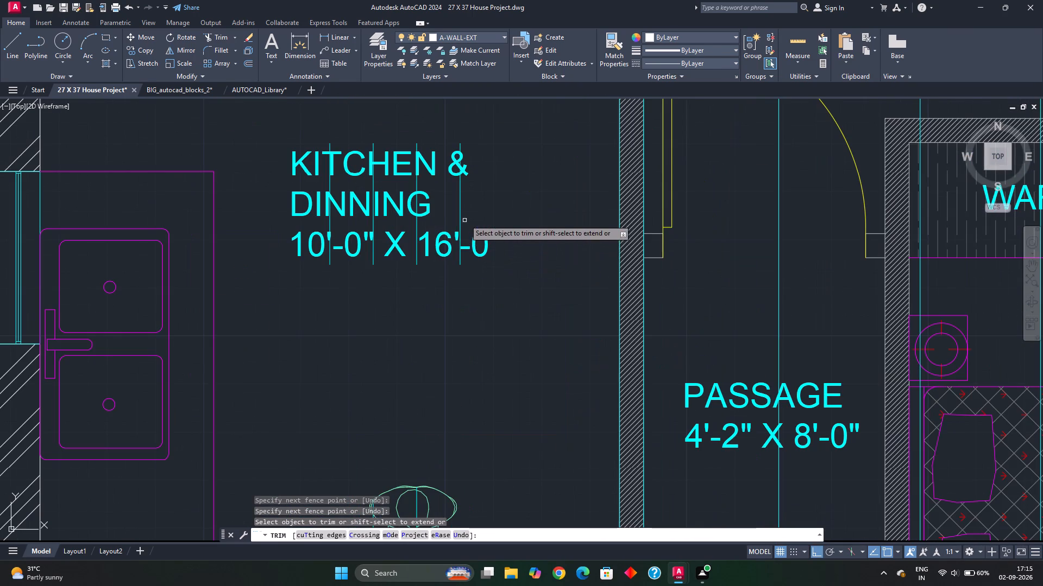
{"action": "left_click", "coordinate": [465, 216]}
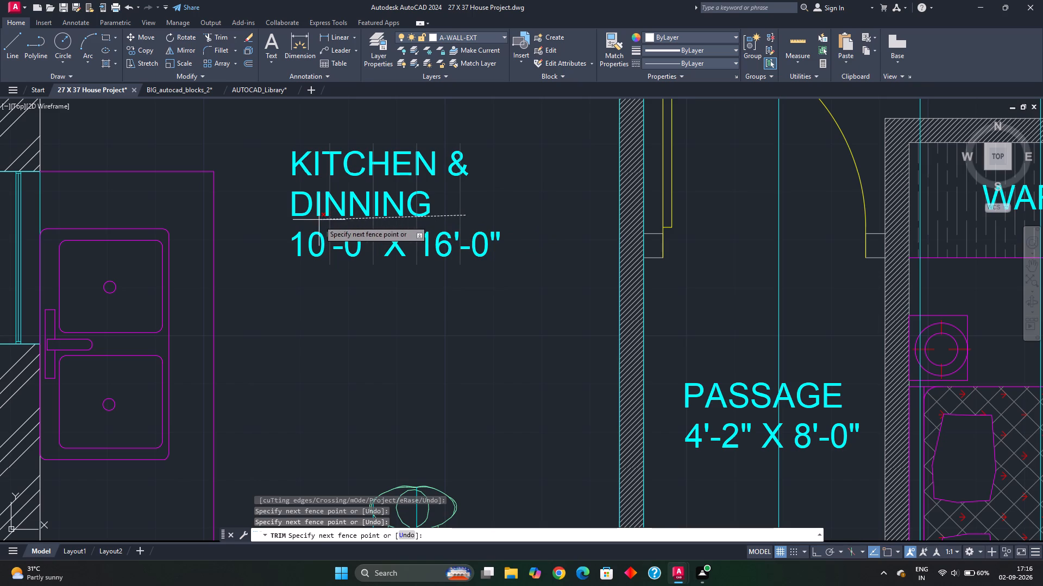
{"action": "left_click", "coordinate": [319, 222]}
Trim the ray pieces between the kitchen counter's front edge and the cooktop, including the ray beside the cooktop.
{"action": "scroll", "coordinate": [424, 323], "scroll_direction": "down", "scroll_amount": 2}
{"action": "middle_click_drag", "start_coordinate": [424, 328], "coordinate": [397, 174]}
{"action": "scroll", "coordinate": [404, 277], "scroll_direction": "up", "scroll_amount": 2}
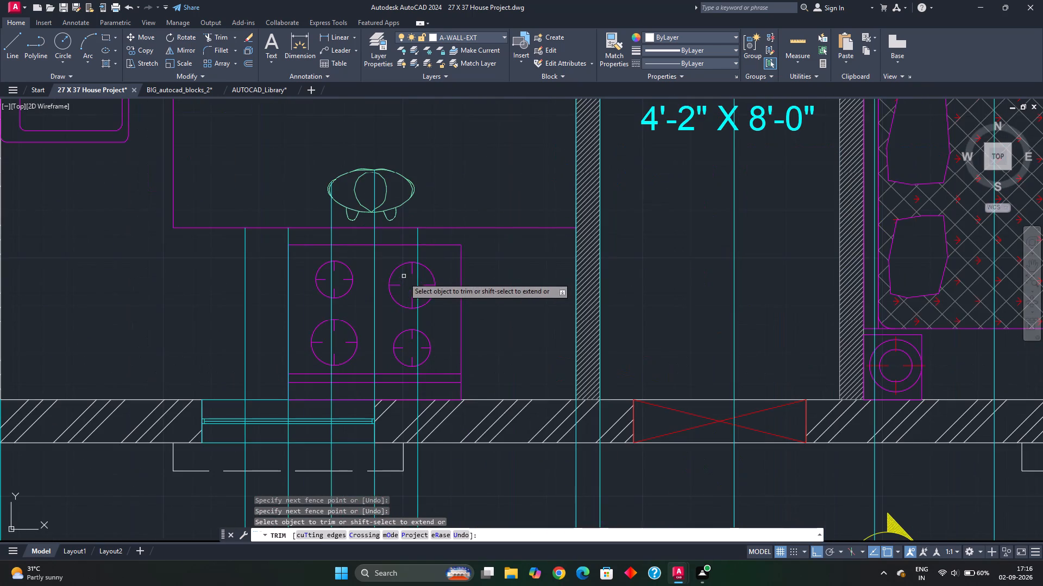
{"action": "left_click", "coordinate": [418, 240]}
{"action": "left_click", "coordinate": [380, 238]}
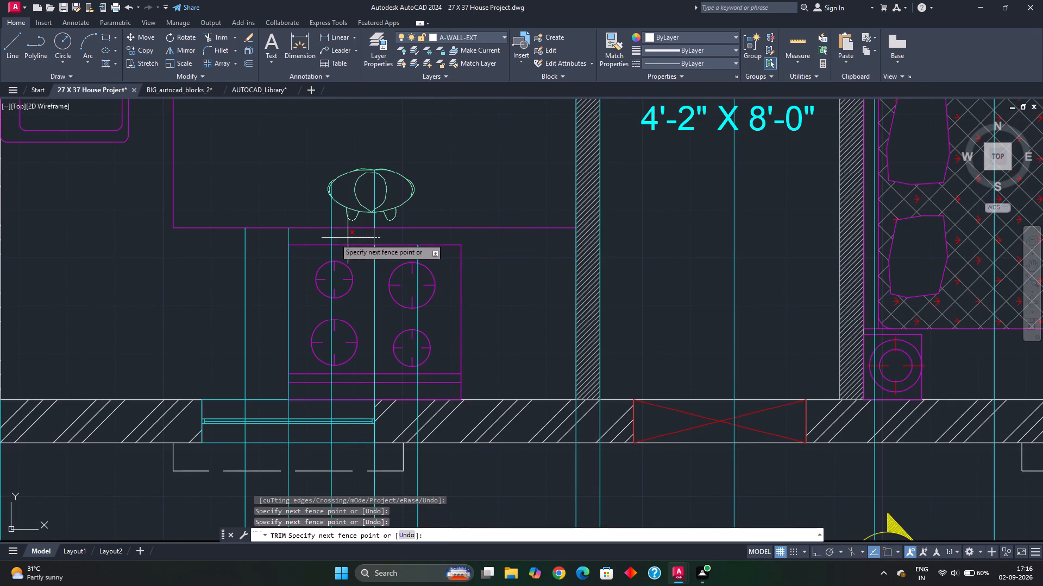
{"action": "left_click", "coordinate": [320, 238]}
{"action": "left_click_drag", "start_coordinate": [304, 239], "coordinate": [241, 242]}
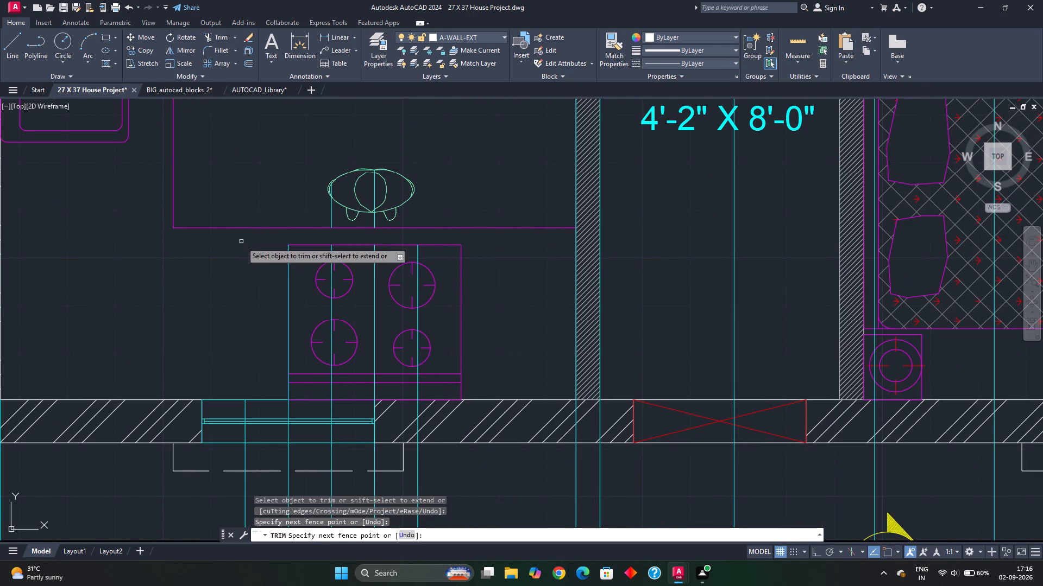
Trim the ray pieces crossing the person figure at the kitchen counter, including those between the figure and the counter edge.
{"action": "left_click", "coordinate": [331, 216]}
{"action": "scroll", "coordinate": [330, 190], "scroll_direction": "up", "scroll_amount": 3}
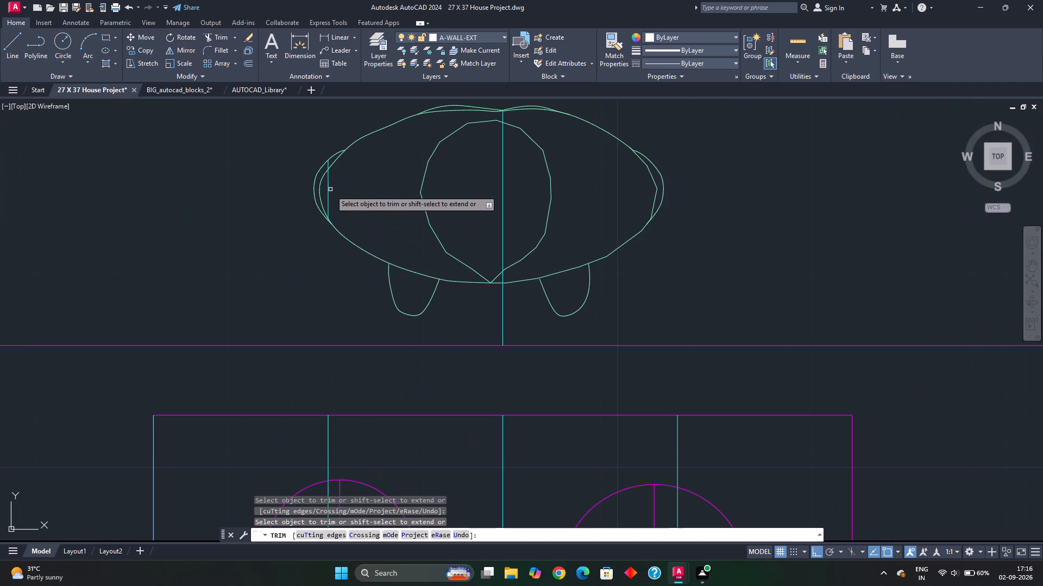
{"action": "left_click", "coordinate": [328, 191]}
{"action": "scroll", "coordinate": [333, 170], "scroll_direction": "up", "scroll_amount": 2}
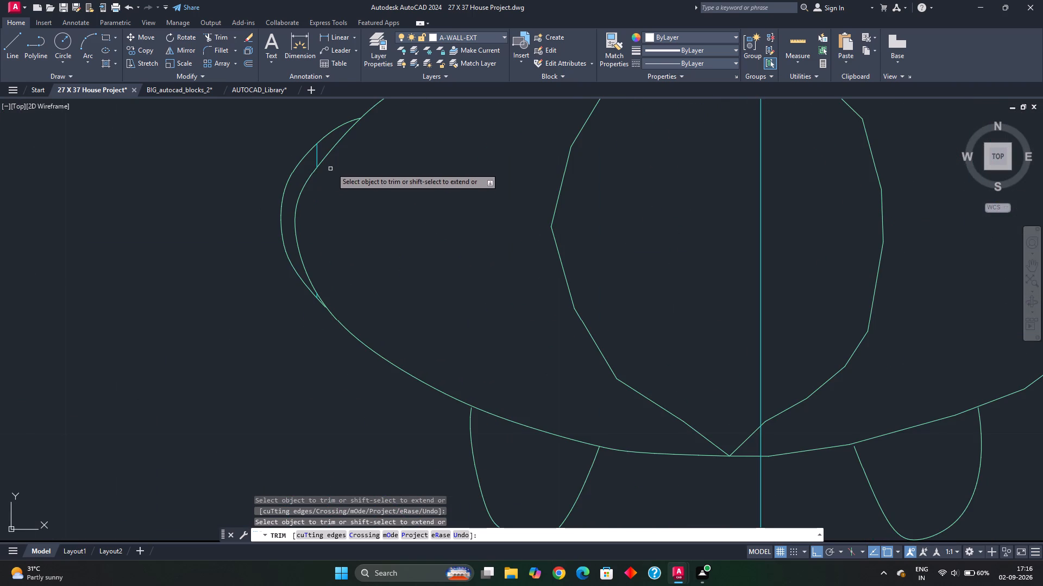
{"action": "left_click", "coordinate": [317, 156]}
{"action": "scroll", "coordinate": [432, 216], "scroll_direction": "down", "scroll_amount": 2}
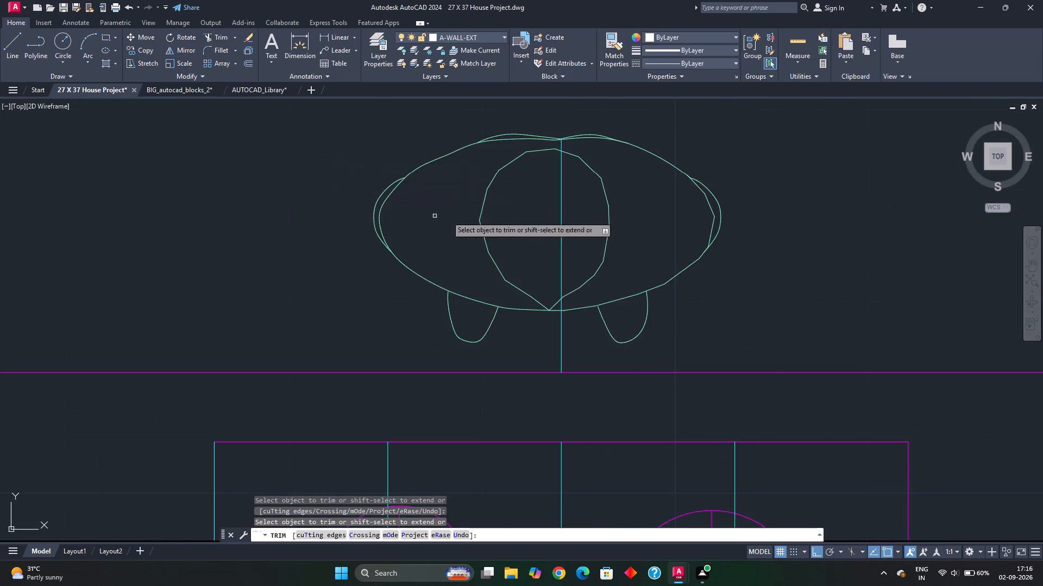
{"action": "middle_click_drag", "start_coordinate": [512, 218], "coordinate": [473, 251]}
{"action": "left_click", "coordinate": [522, 180]}
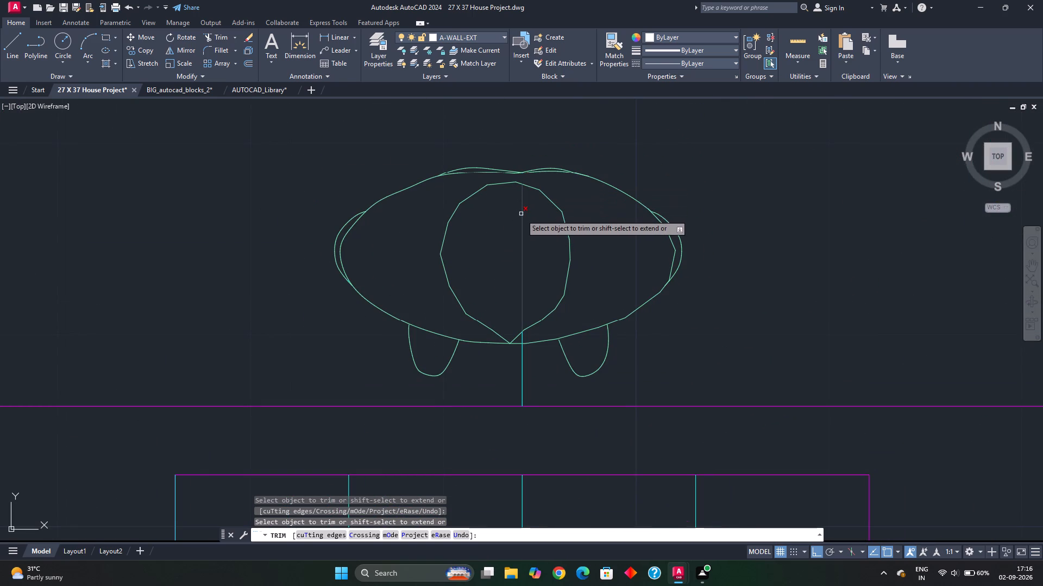
{"action": "left_click", "coordinate": [523, 218]}
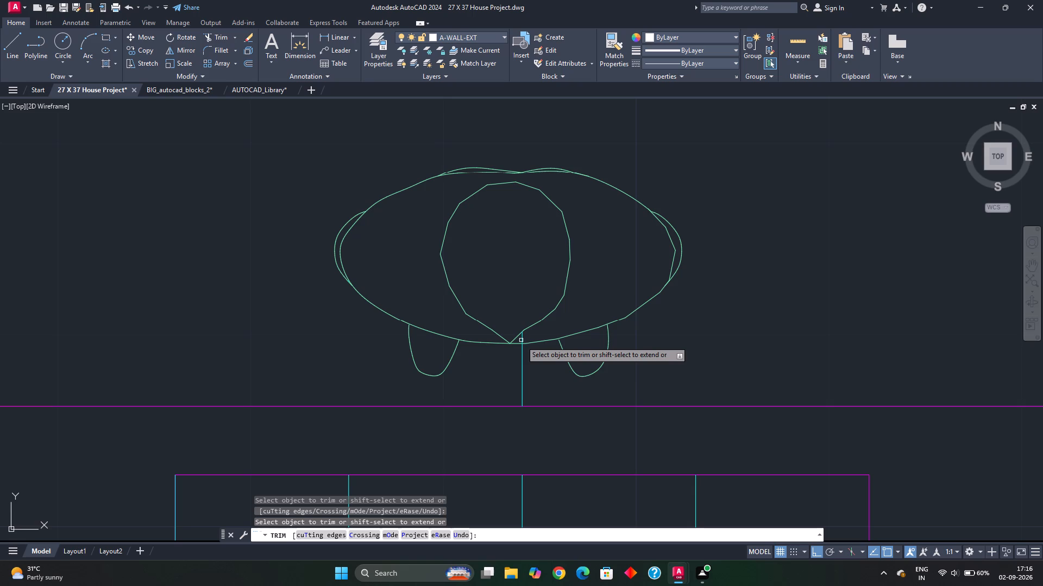
{"action": "left_click", "coordinate": [521, 341]}
{"action": "left_click", "coordinate": [523, 364]}
Trim the ray pieces running over the cooktop's upper edge, through its four burners and between the burners.
{"action": "scroll", "coordinate": [517, 387], "scroll_direction": "down", "scroll_amount": 2}
{"action": "middle_click_drag", "start_coordinate": [516, 389], "coordinate": [516, 384]}
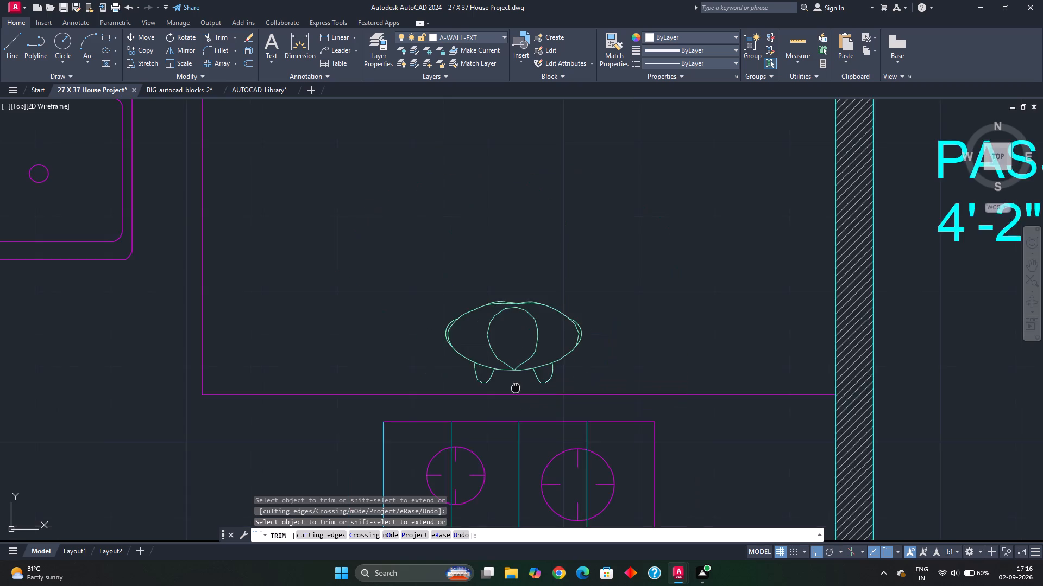
{"action": "middle_click_drag", "start_coordinate": [516, 384], "coordinate": [470, 208]}
{"action": "left_click_drag", "start_coordinate": [551, 254], "coordinate": [539, 257]}
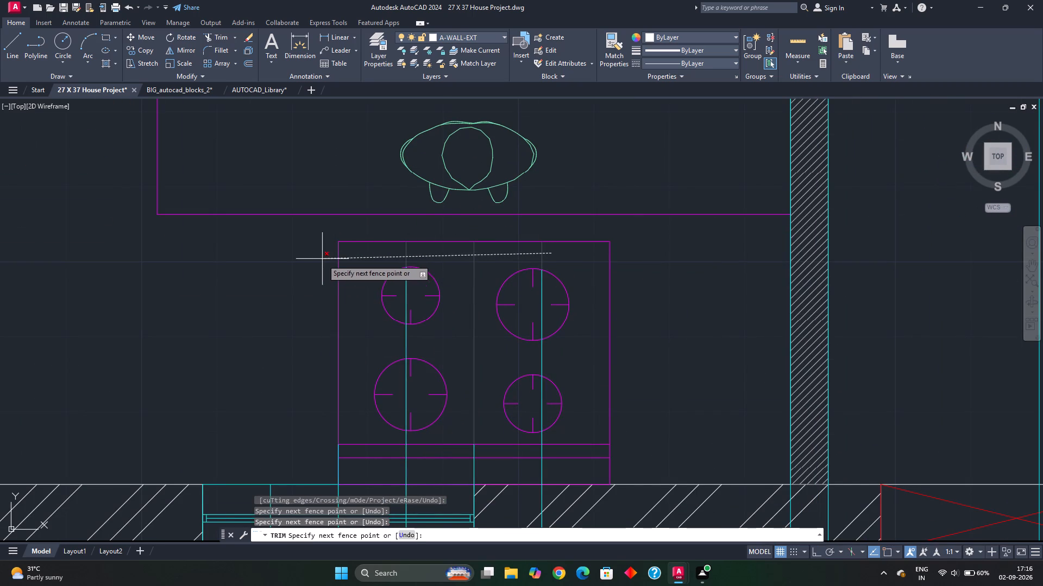
{"action": "left_click", "coordinate": [322, 259]}
{"action": "left_click", "coordinate": [406, 293]}
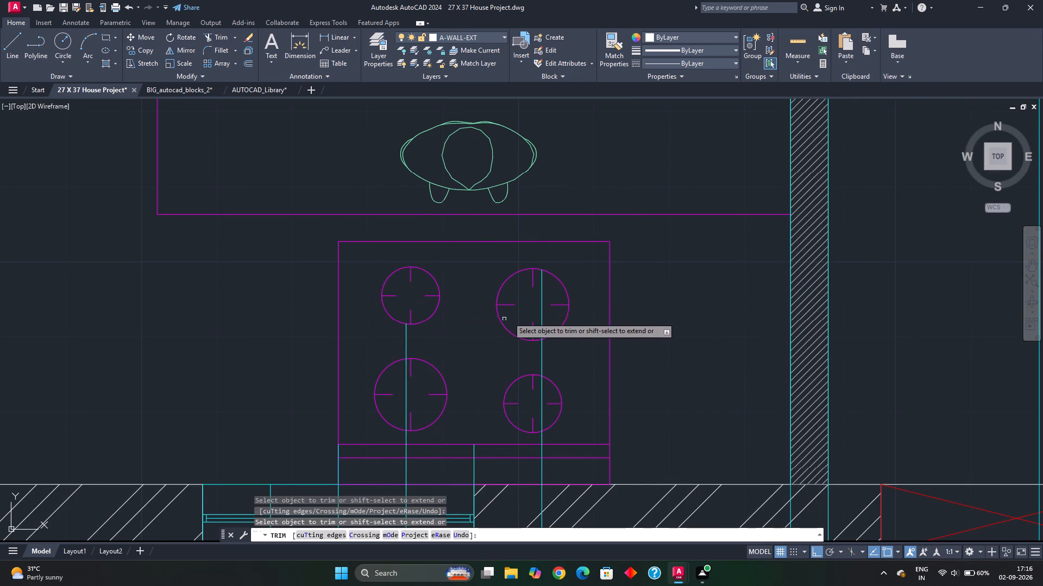
{"action": "left_click", "coordinate": [542, 290]}
{"action": "left_click", "coordinate": [392, 344]}
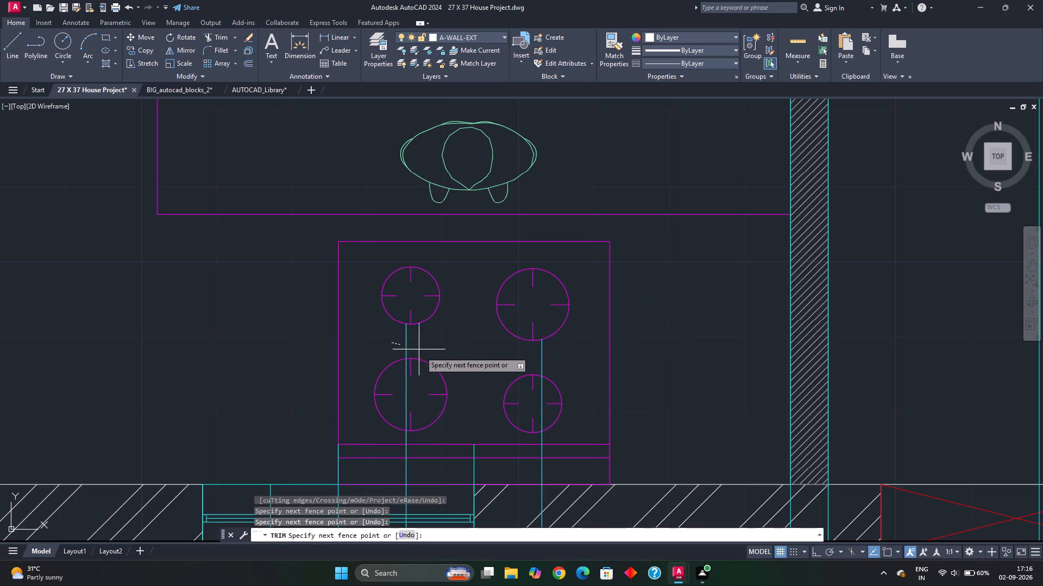
{"action": "left_click", "coordinate": [558, 370]}
{"action": "left_click", "coordinate": [541, 394]}
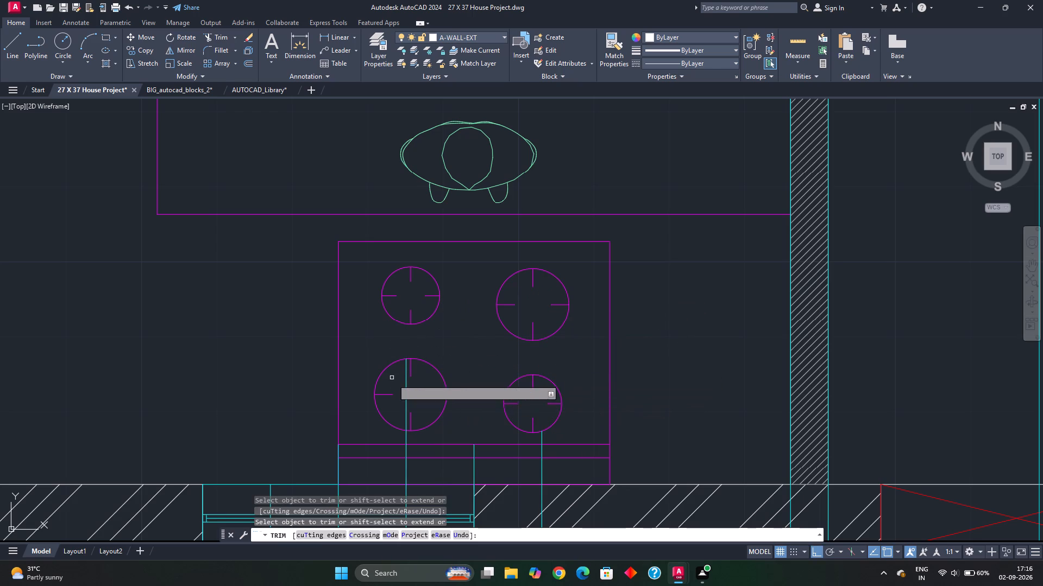
{"action": "left_click", "coordinate": [401, 386]}
{"action": "left_click", "coordinate": [413, 388]}
Trim the remaining ray pieces between the cooktop's lower burners and the exterior wall, including those along the cooktop's west edge.
{"action": "middle_click_drag", "start_coordinate": [413, 386], "coordinate": [377, 184]}
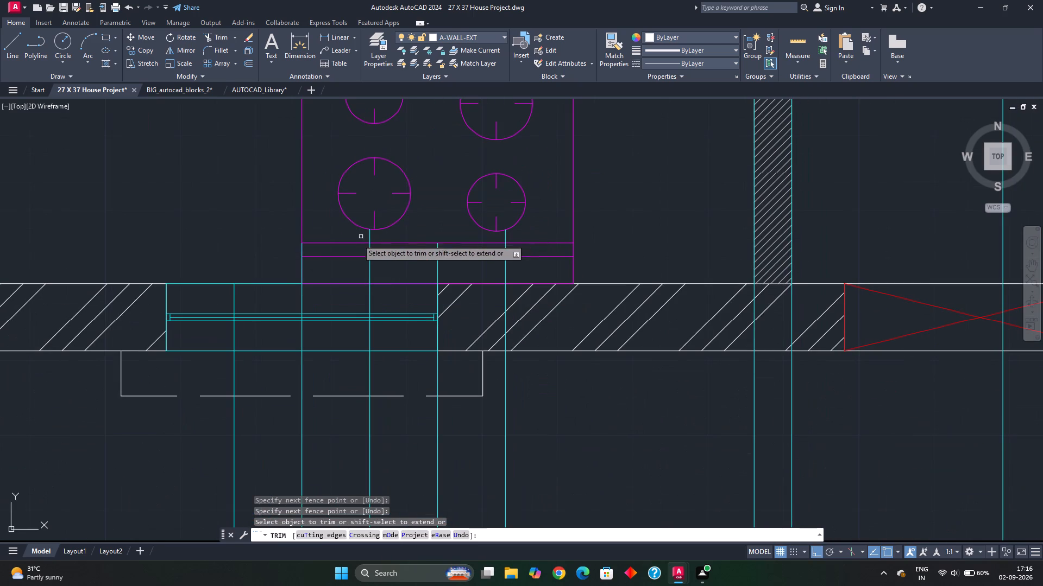
{"action": "left_click", "coordinate": [354, 239]}
{"action": "left_click", "coordinate": [514, 240]}
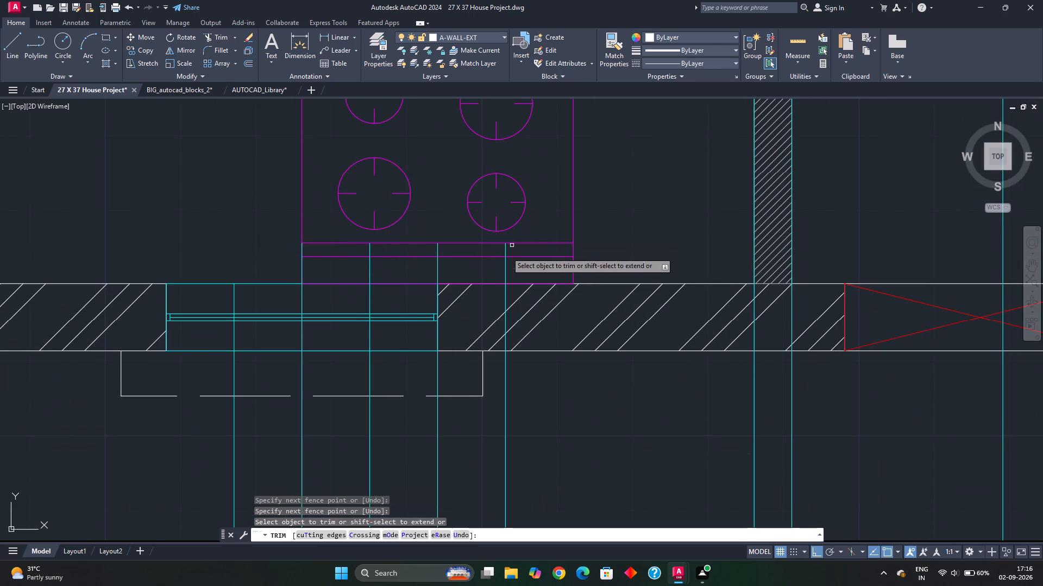
{"action": "left_click", "coordinate": [513, 253]}
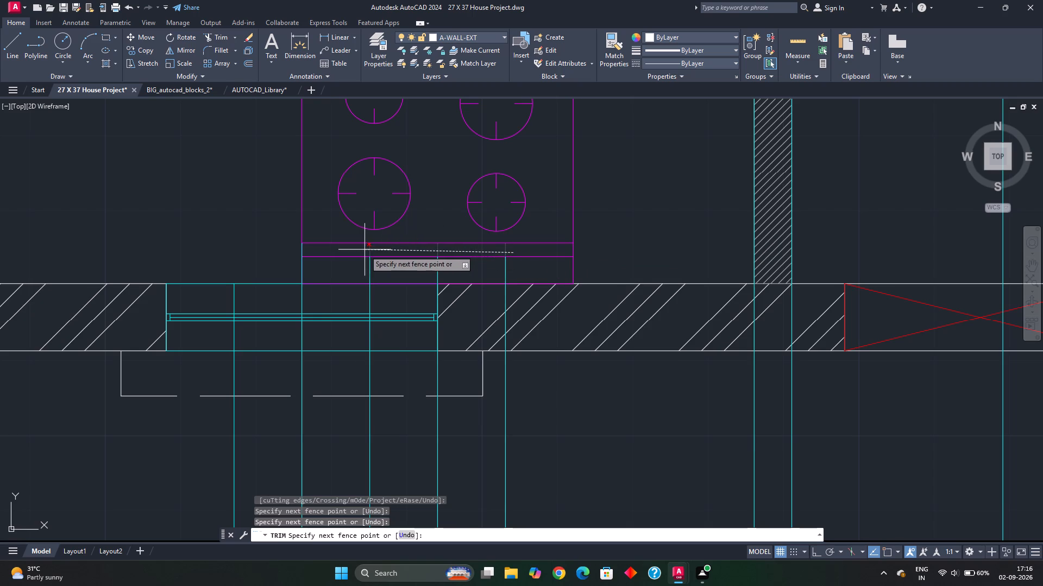
{"action": "left_click", "coordinate": [362, 250]}
{"action": "left_click", "coordinate": [507, 272]}
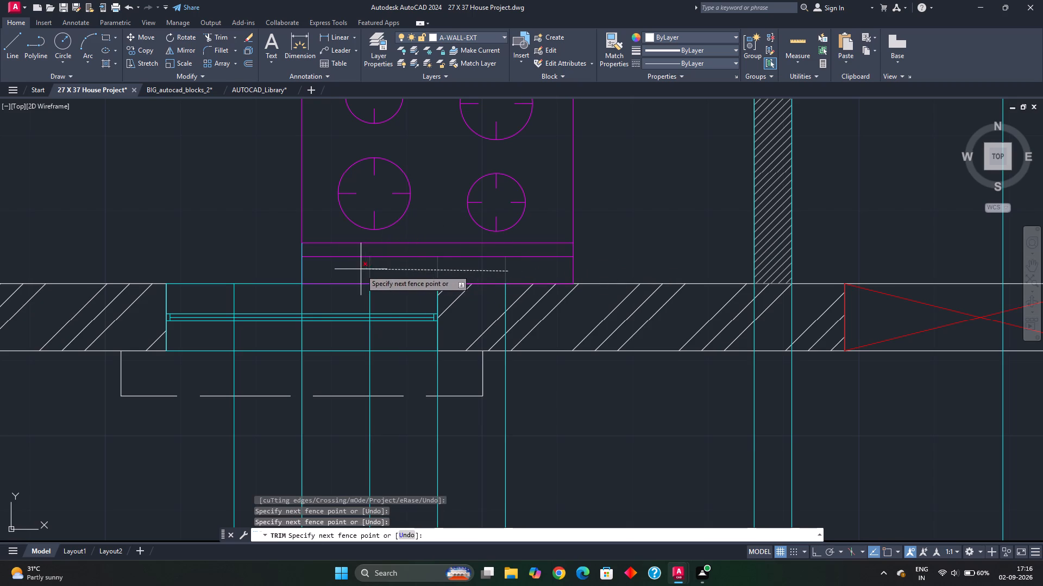
{"action": "left_click", "coordinate": [361, 270]}
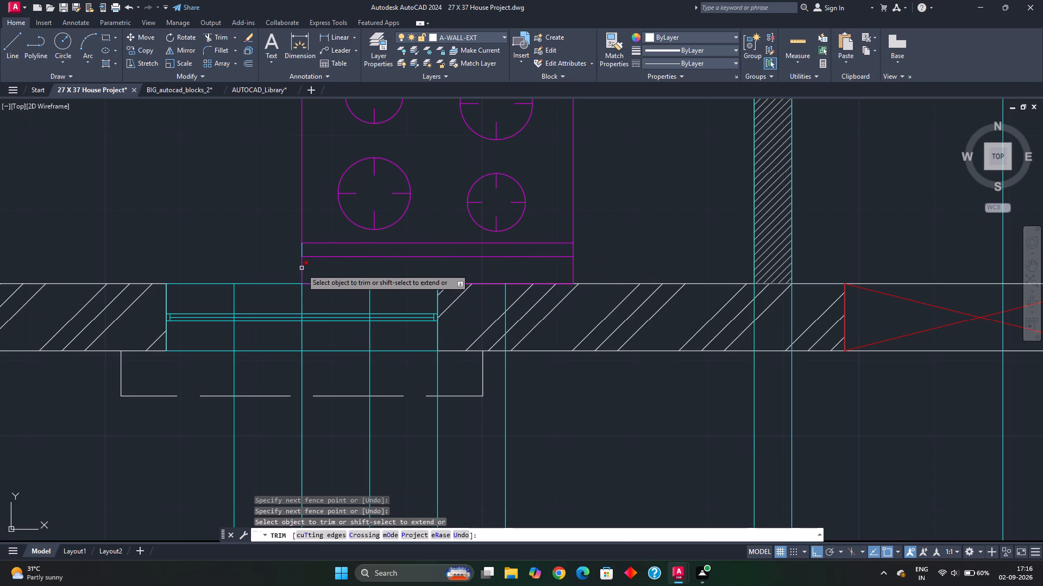
{"action": "left_click", "coordinate": [301, 265]}
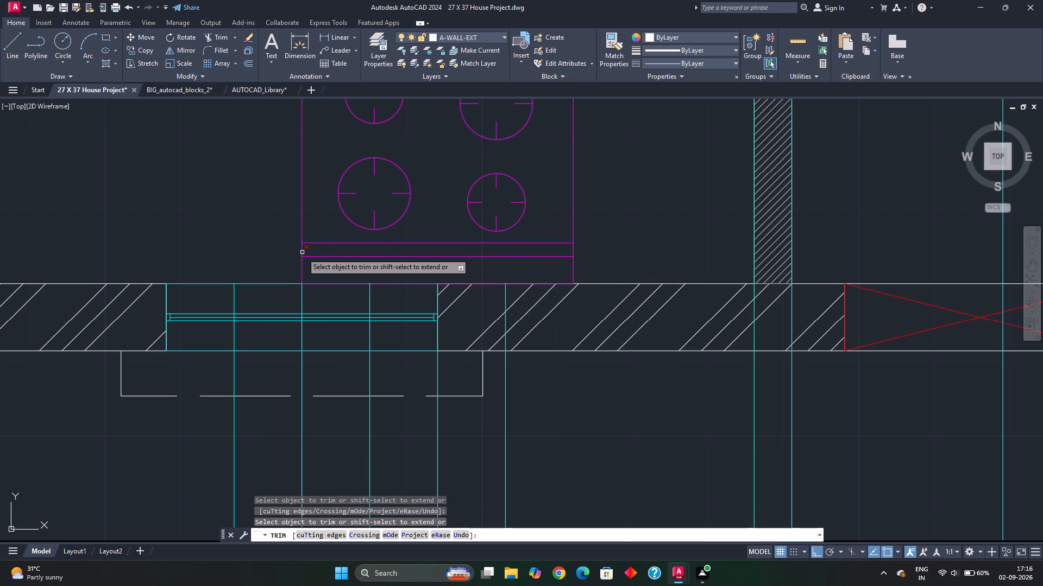
{"action": "left_click", "coordinate": [302, 252]}
{"action": "scroll", "coordinate": [422, 281], "scroll_direction": "down", "scroll_amount": 1}
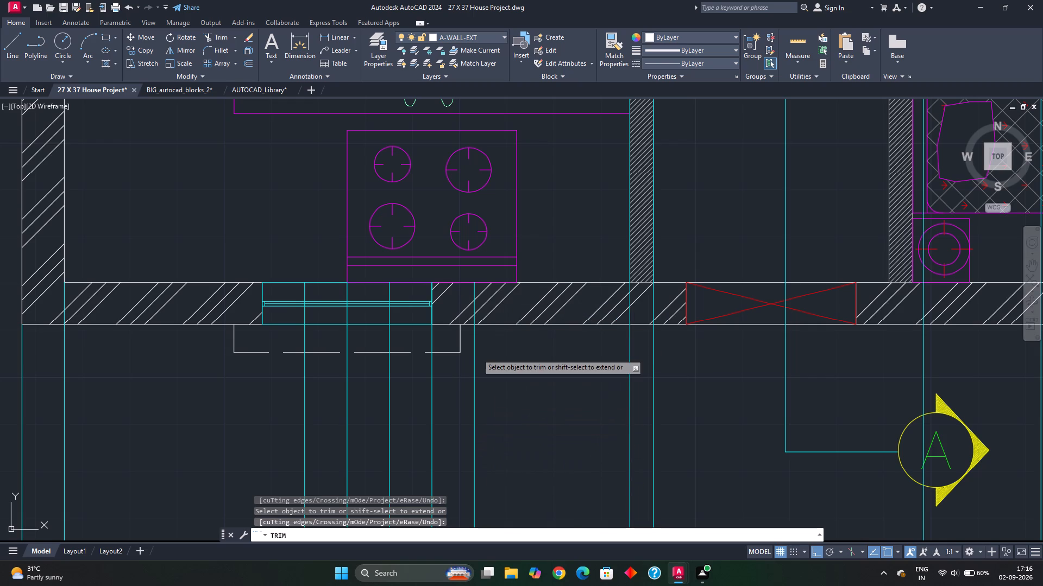
{"action": "scroll", "coordinate": [478, 360], "scroll_direction": "down", "scroll_amount": 3}
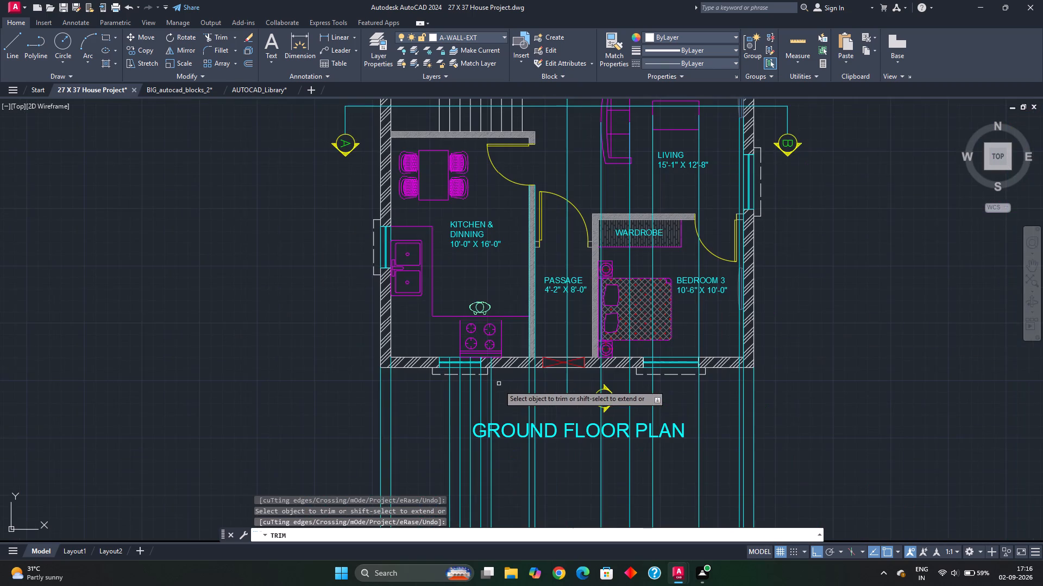
{"action": "key", "text": "Escape"}
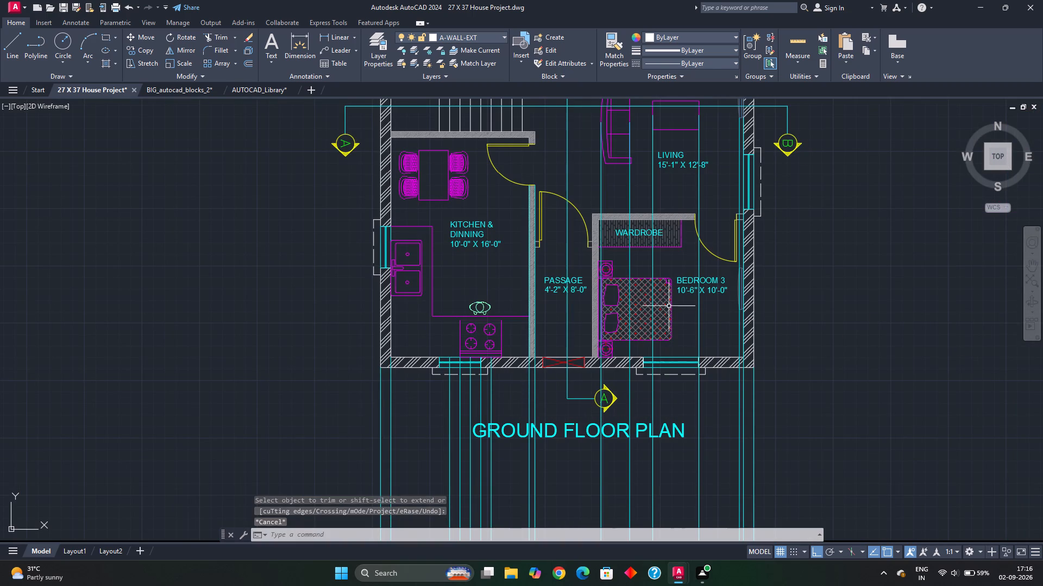
Copy the ground-floor plan with its section lines from its lower-left corner to the empty area west of the section, about 70' away.
{"action": "middle_click_drag", "start_coordinate": [640, 379], "coordinate": [629, 399]}
{"action": "scroll", "coordinate": [632, 395], "scroll_direction": "down", "scroll_amount": 1}
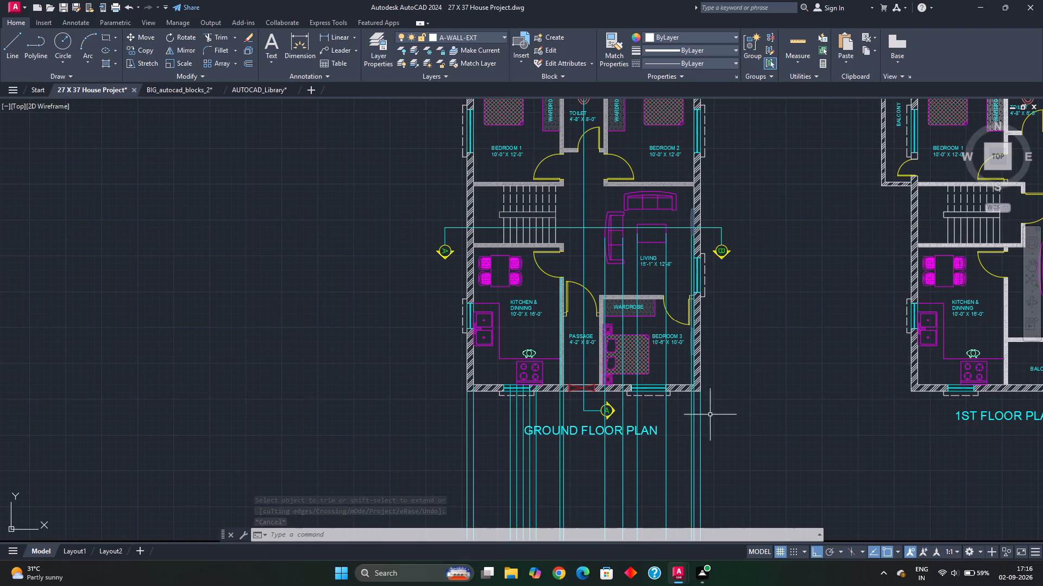
{"action": "middle_click_drag", "start_coordinate": [736, 426], "coordinate": [699, 383]}
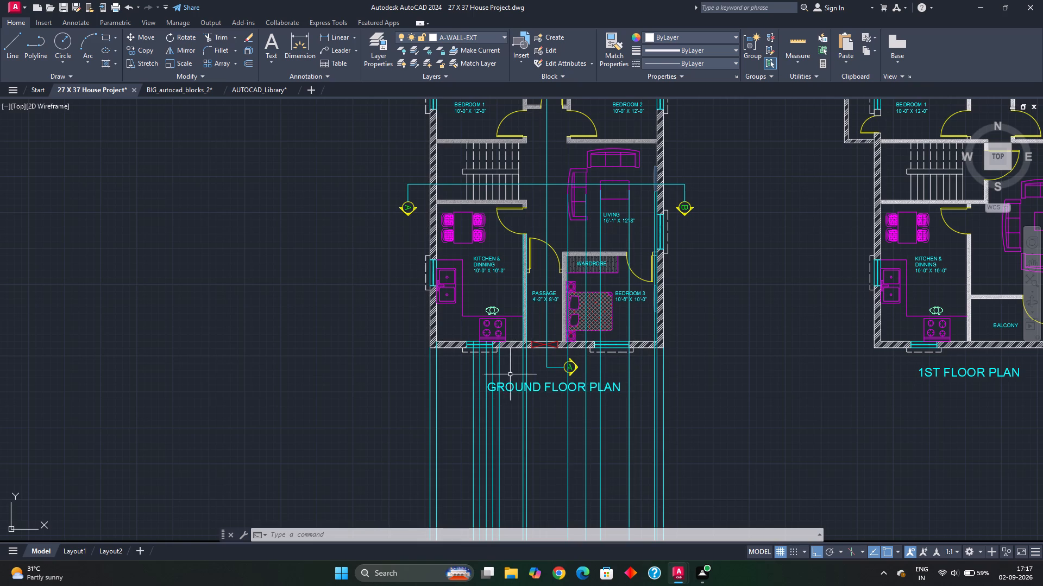
{"action": "middle_click_drag", "start_coordinate": [539, 365], "coordinate": [532, 433]}
{"action": "scroll", "coordinate": [530, 432], "scroll_direction": "down", "scroll_amount": 1}
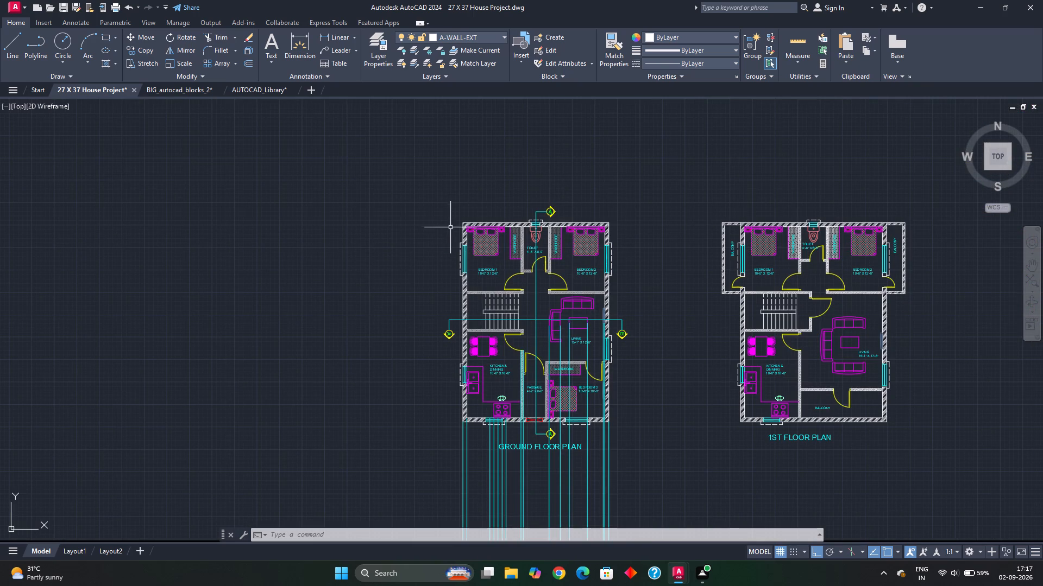
{"action": "left_click", "coordinate": [448, 208]}
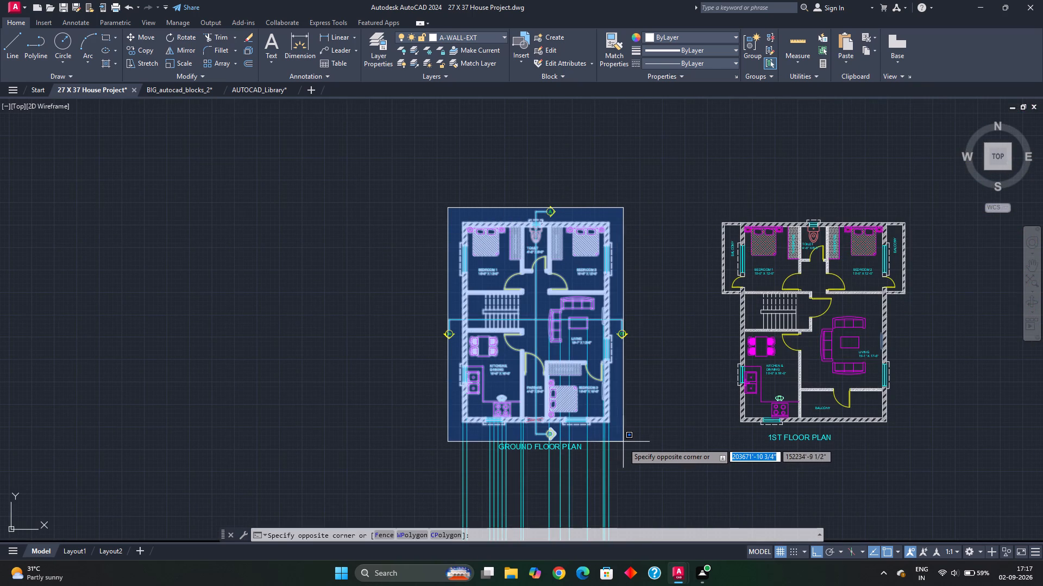
{"action": "left_click", "coordinate": [628, 439]}
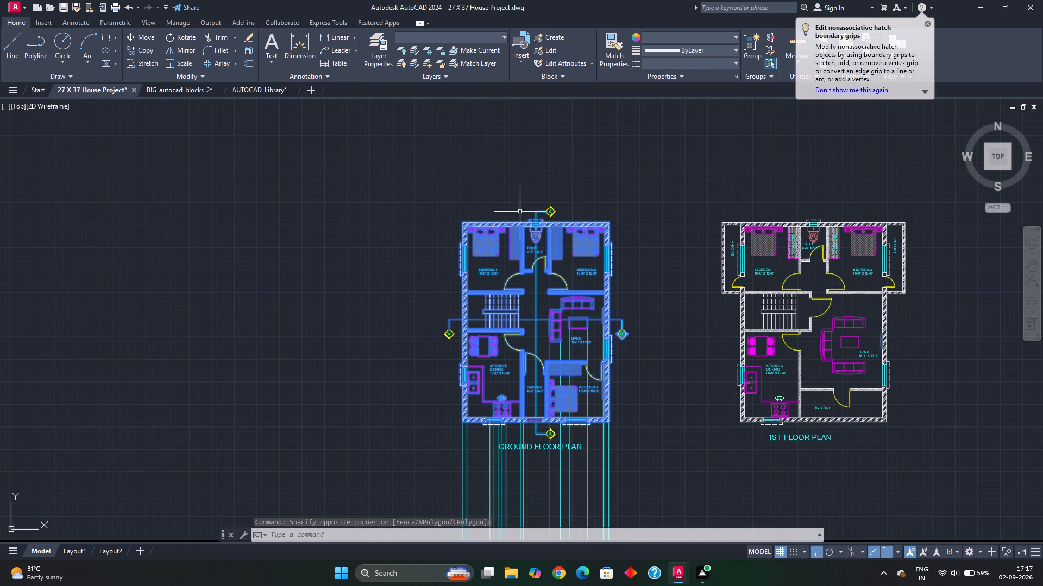
{"action": "left_click", "coordinate": [136, 48]}
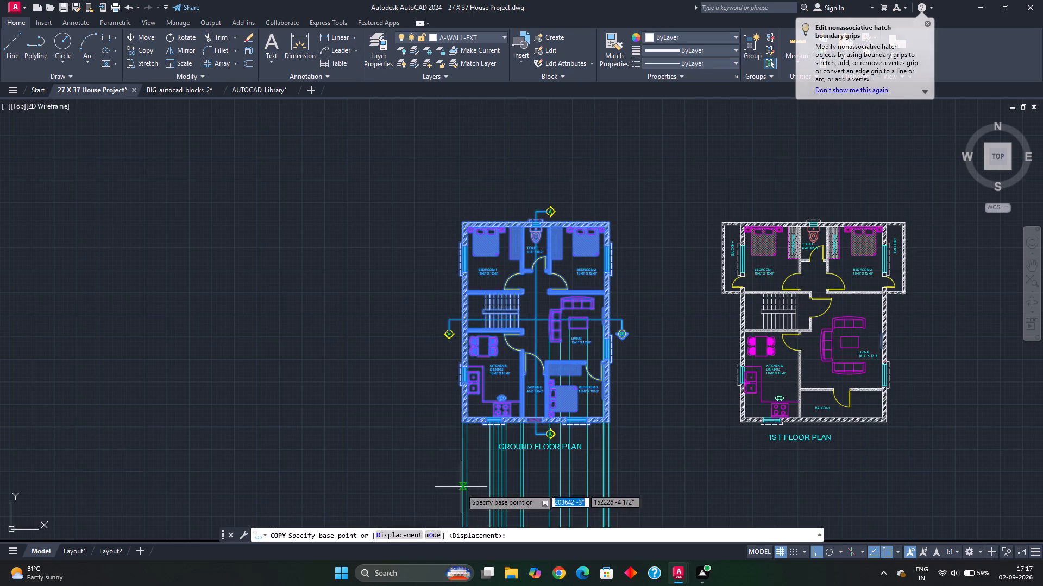
{"action": "left_click", "coordinate": [464, 425]}
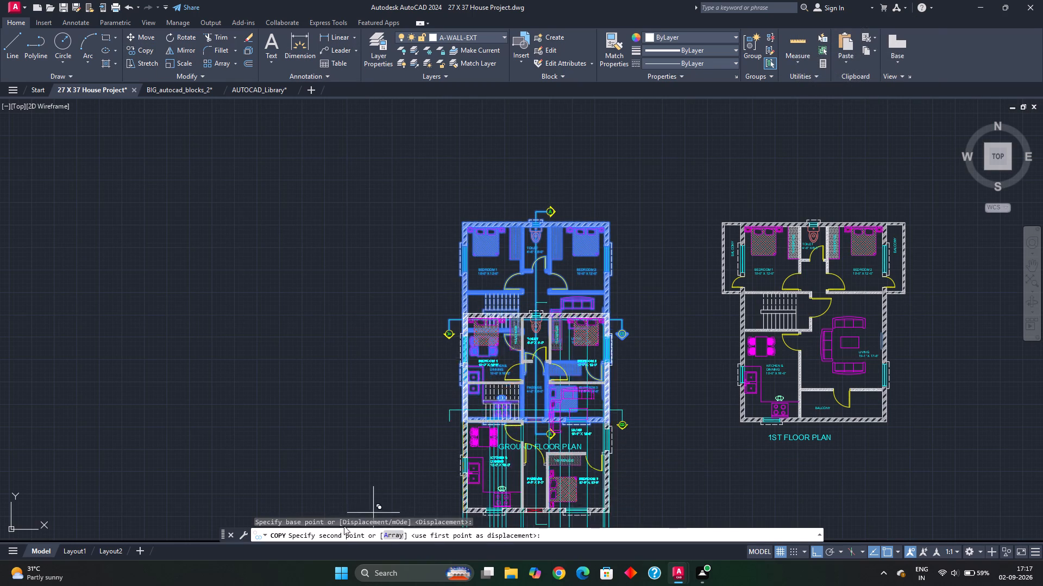
{"action": "scroll", "coordinate": [342, 527], "scroll_direction": "down", "scroll_amount": 1}
{"action": "middle_click_drag", "start_coordinate": [343, 525], "coordinate": [315, 422]}
{"action": "key", "text": "F8"}
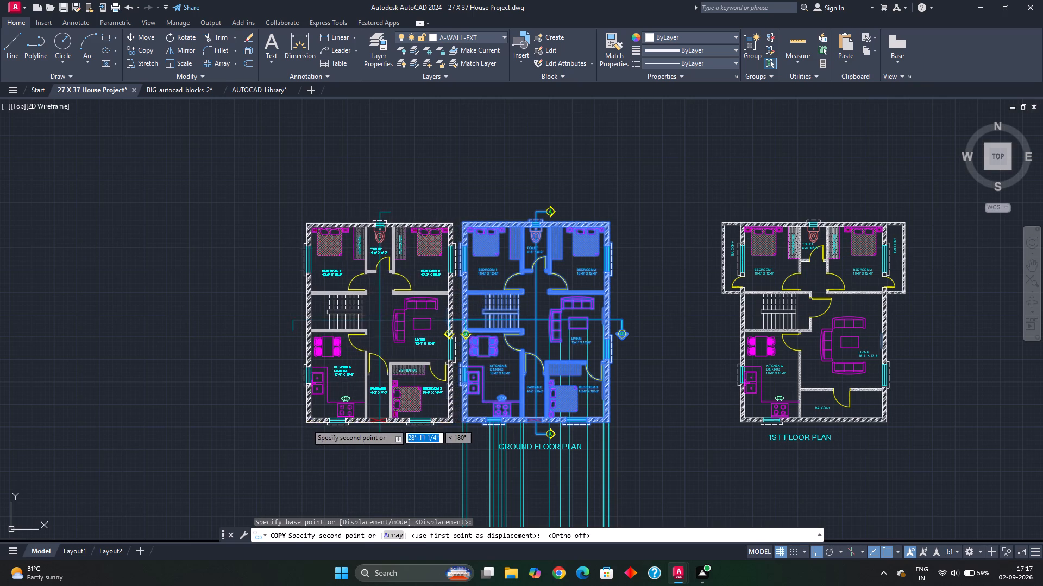
{"action": "scroll", "coordinate": [309, 432], "scroll_direction": "down", "scroll_amount": 2}
{"action": "middle_click_drag", "start_coordinate": [313, 444], "coordinate": [424, 242]}
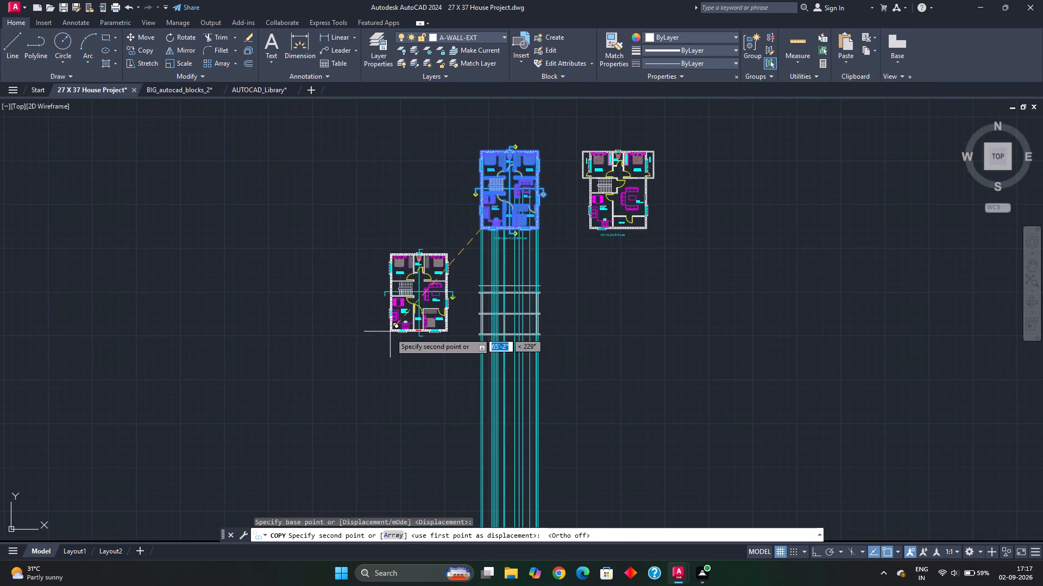
{"action": "left_click", "coordinate": [398, 352]}
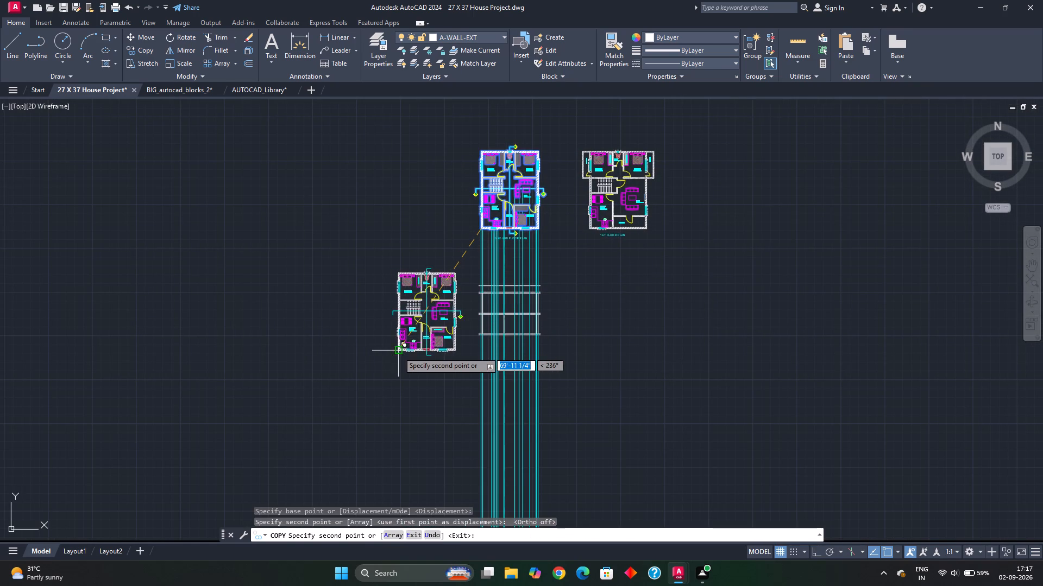
{"action": "key", "text": "Escape"}
Examine the copied plan alongside the projected rays and the floor lines of the section.
{"action": "scroll", "coordinate": [488, 330], "scroll_direction": "up", "scroll_amount": 3}
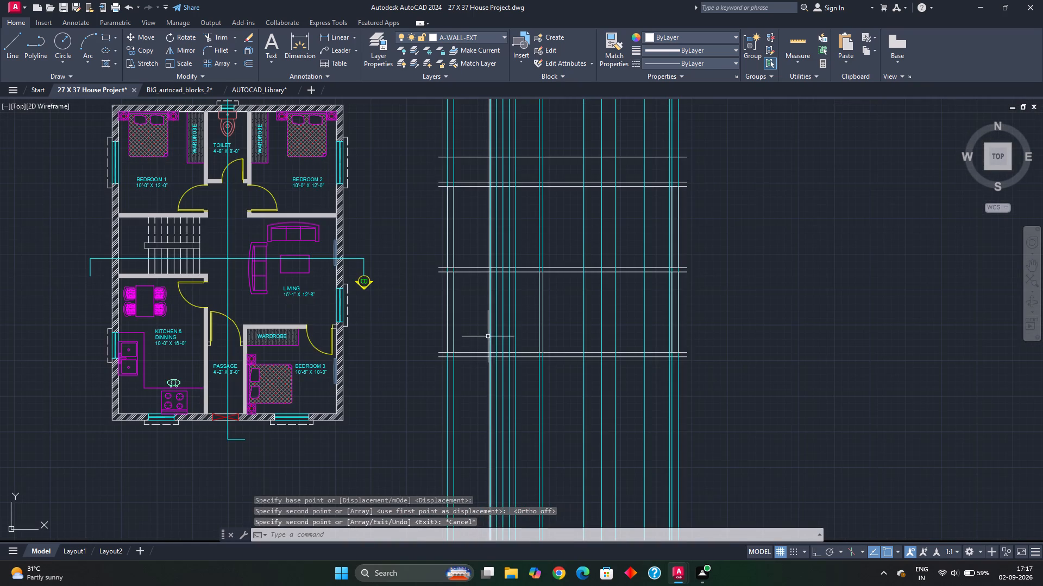
{"action": "middle_click_drag", "start_coordinate": [488, 335], "coordinate": [478, 356]}
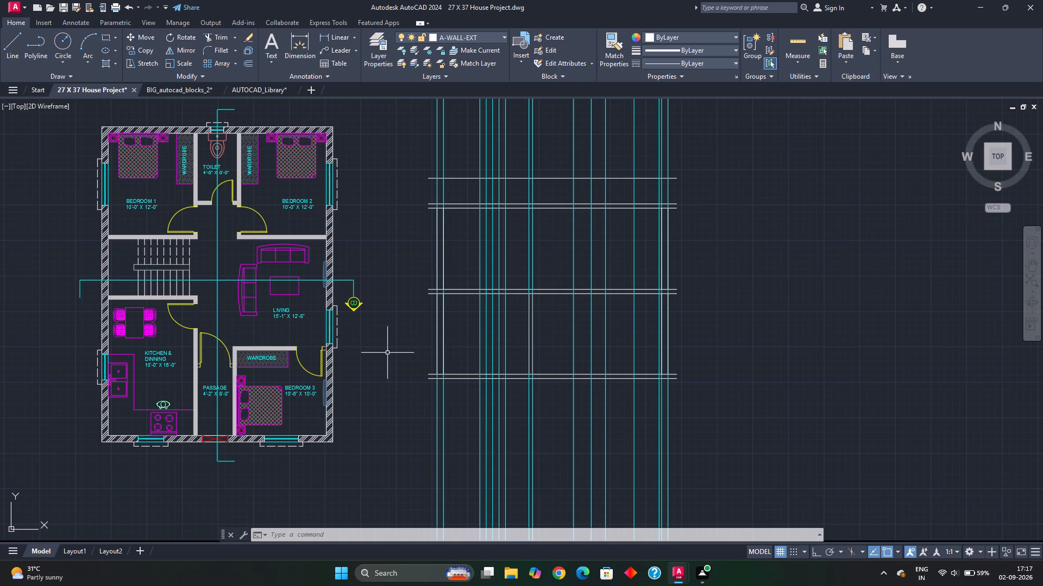
{"action": "middle_click_drag", "start_coordinate": [444, 348], "coordinate": [461, 283]}
{"action": "scroll", "coordinate": [439, 295], "scroll_direction": "up", "scroll_amount": 1}
{"action": "middle_click_drag", "start_coordinate": [439, 295], "coordinate": [449, 296]}
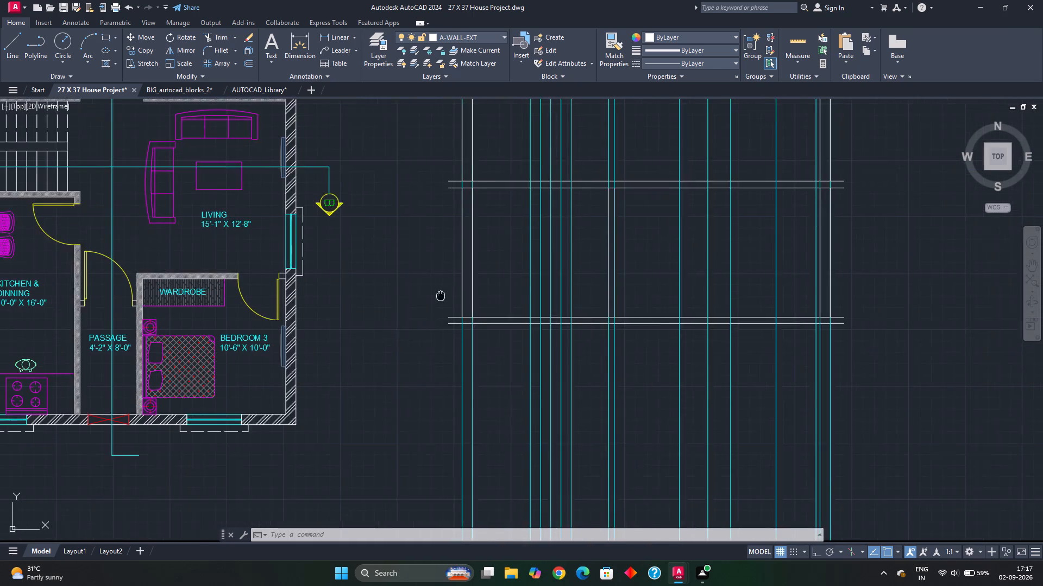
{"action": "middle_click_drag", "start_coordinate": [449, 296], "coordinate": [566, 316]}
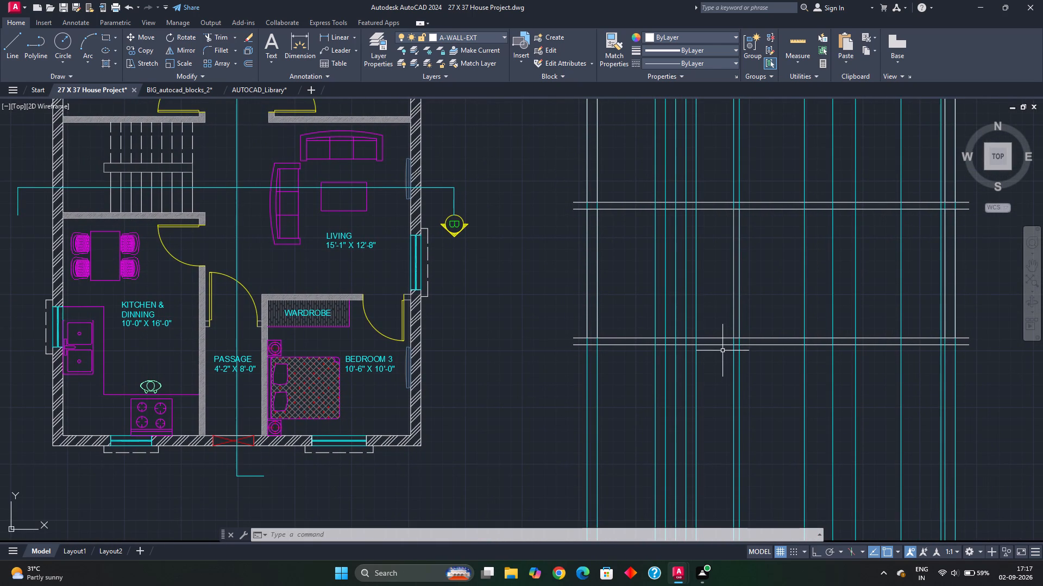
{"action": "scroll", "coordinate": [723, 350], "scroll_direction": "down", "scroll_amount": 1}
{"action": "middle_click_drag", "start_coordinate": [721, 347], "coordinate": [726, 372]}
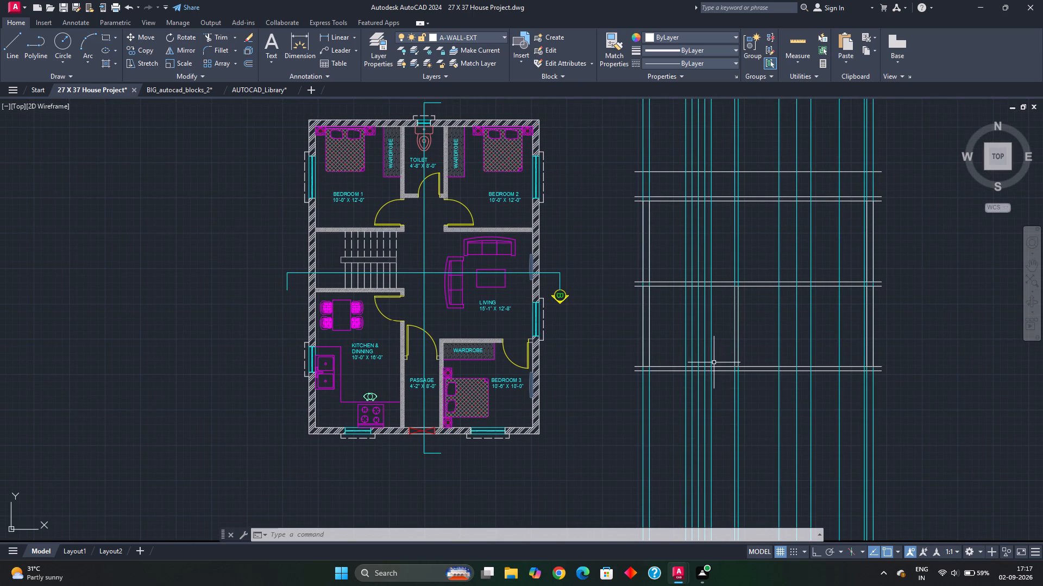
{"action": "scroll", "coordinate": [722, 354], "scroll_direction": "down", "scroll_amount": 2}
{"action": "middle_click_drag", "start_coordinate": [725, 345], "coordinate": [723, 394]}
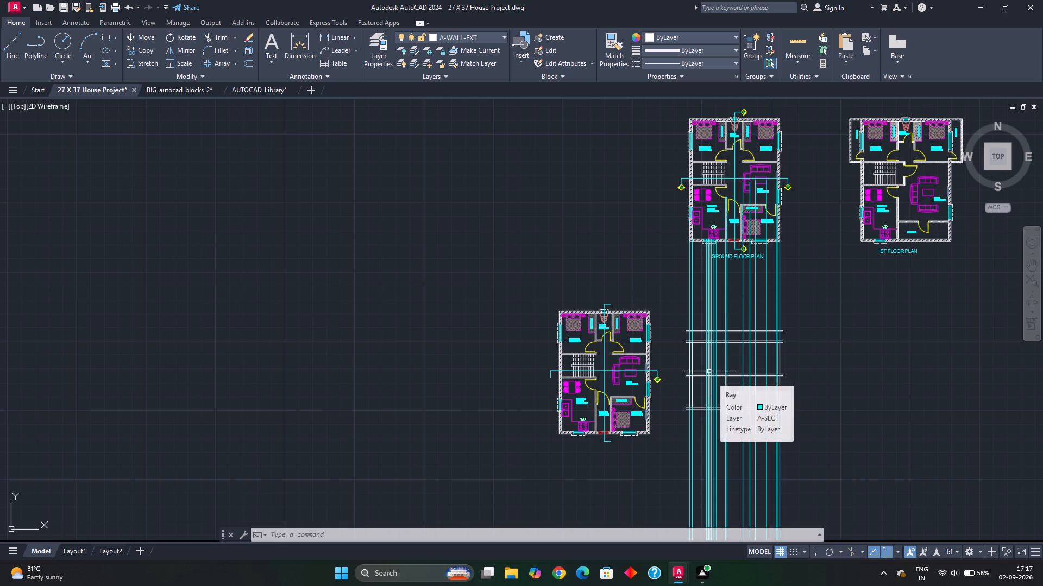
Undo the copy of the ground-floor plan and the earlier erasing and trimming of the rays crossing the kitchen.
{"action": "scroll", "coordinate": [723, 220], "scroll_direction": "up", "scroll_amount": 1}
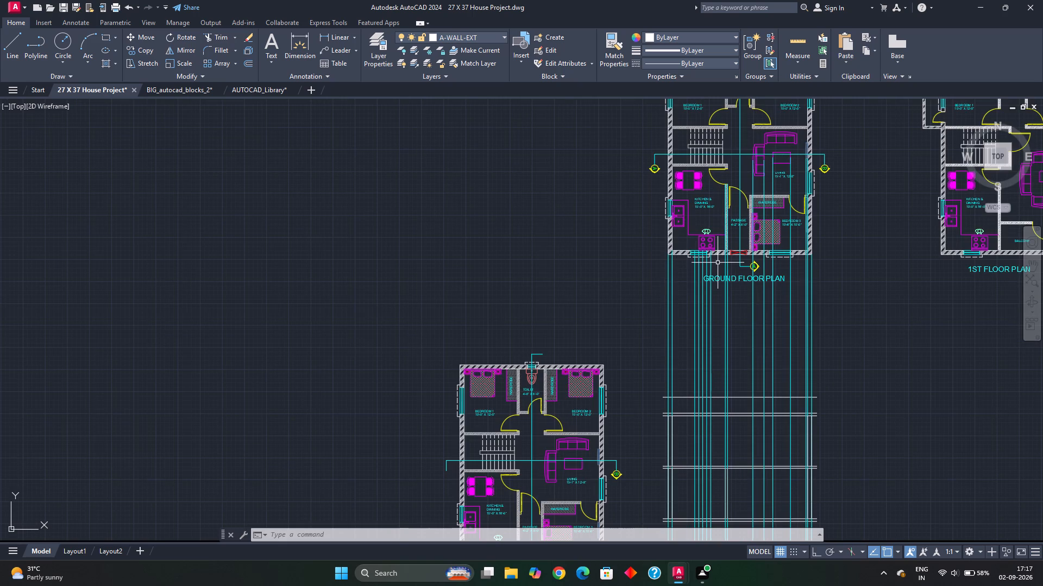
{"action": "key", "text": "ctrl+z"}
{"action": "key", "text": "ctrl+z"}
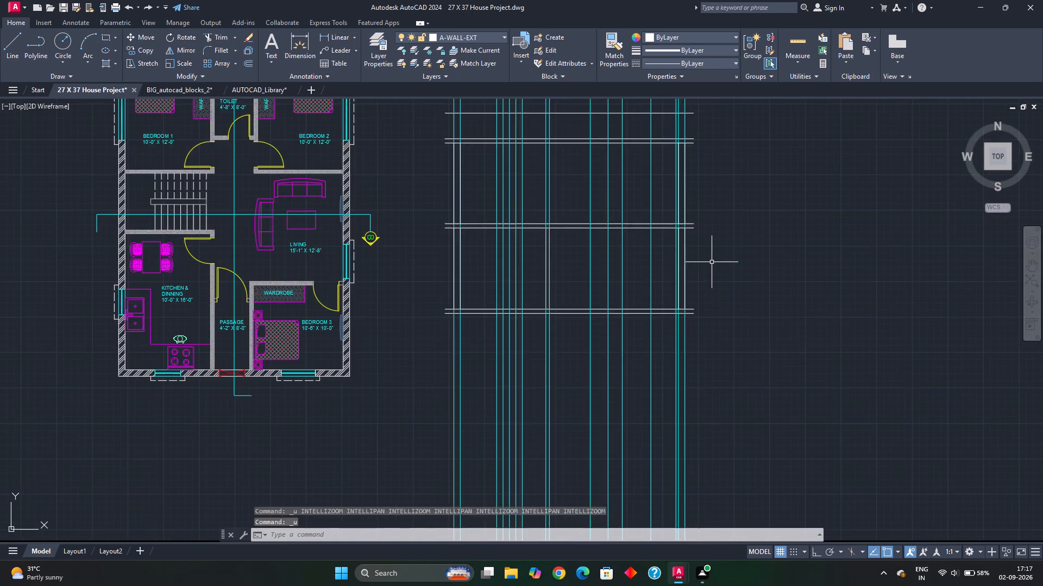
{"action": "key", "text": "ctrl+z"}
{"action": "key", "text": "ctrl+z"}
{"action": "key", "text": "ctrl+z"}
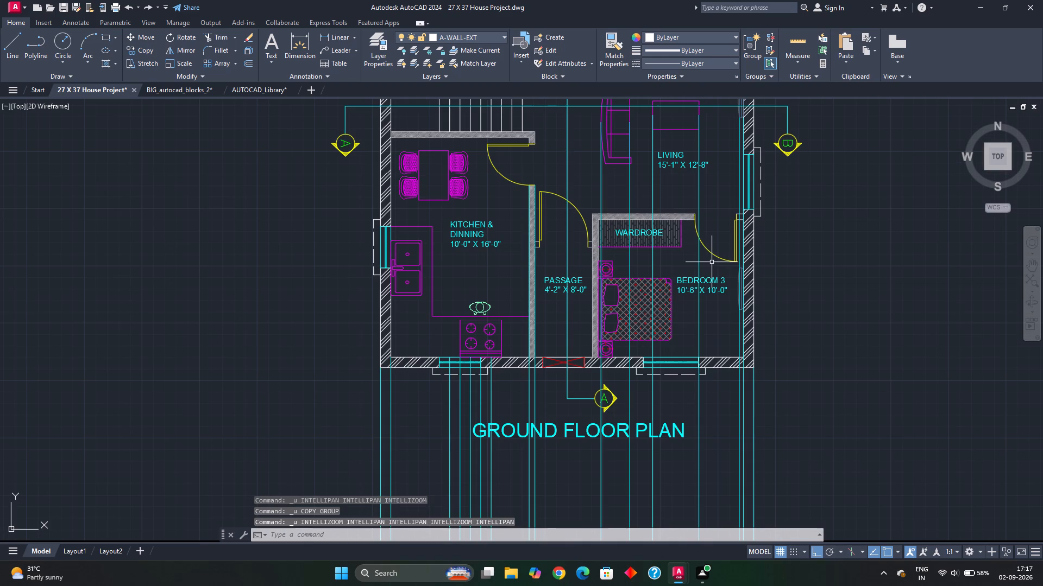
{"action": "key", "text": "ctrl+z"}
{"action": "key", "text": "ctrl+z"}
{"action": "key", "text": "ctrl+z"}
{"action": "key", "text": "ctrl+z"}
{"action": "key", "text": "ctrl+z"}
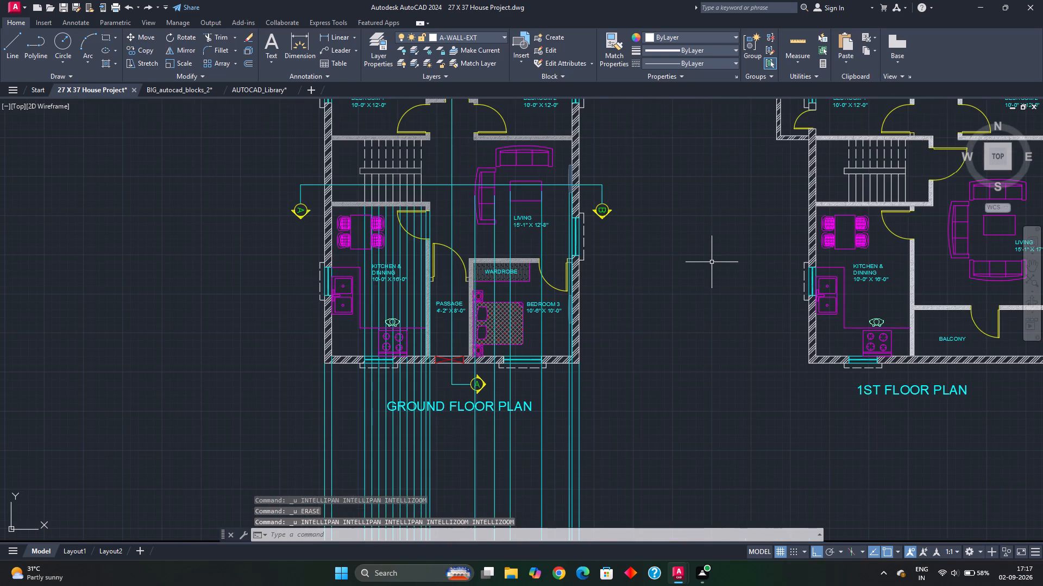
Examine the projected rays across the ground-floor plan's staircase and kitchen and down through the section's floor lines.
{"action": "scroll", "coordinate": [593, 398], "scroll_direction": "down", "scroll_amount": 2}
{"action": "scroll", "coordinate": [531, 326], "scroll_direction": "up", "scroll_amount": 5}
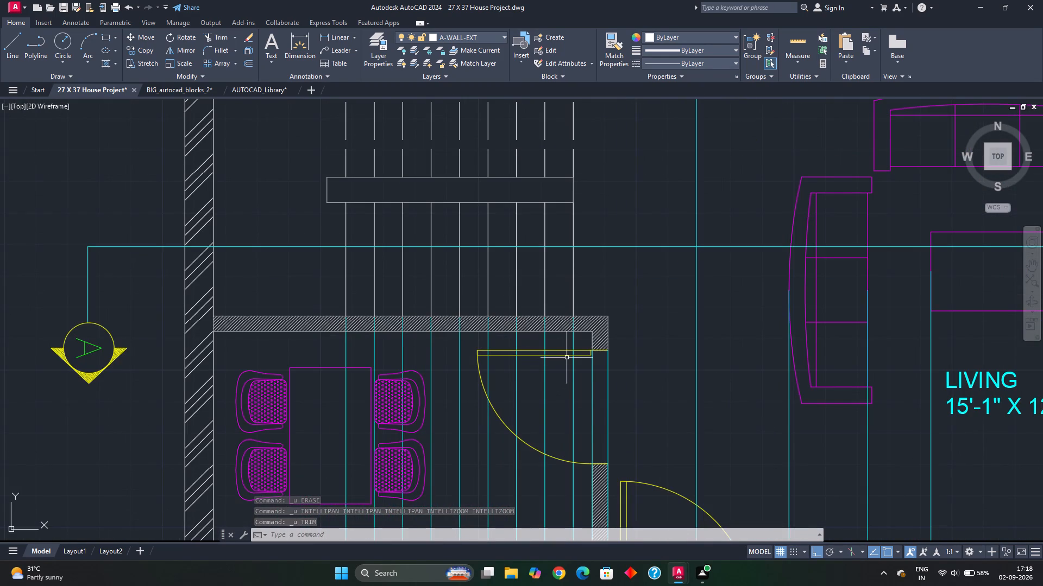
{"action": "scroll", "coordinate": [567, 364], "scroll_direction": "down", "scroll_amount": 2}
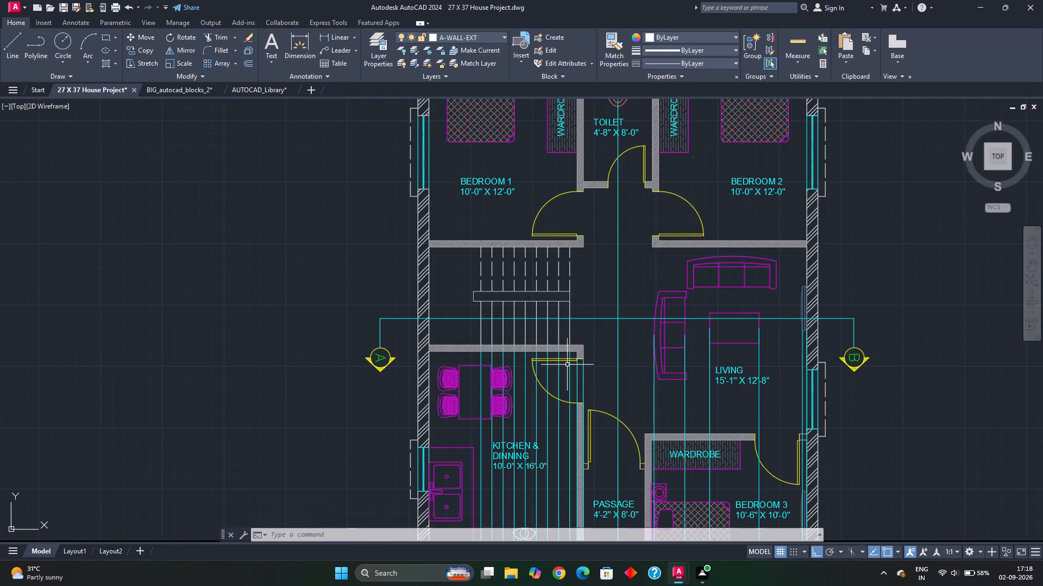
{"action": "scroll", "coordinate": [580, 383], "scroll_direction": "down", "scroll_amount": 3}
{"action": "middle_click_drag", "start_coordinate": [582, 321], "coordinate": [581, 265]}
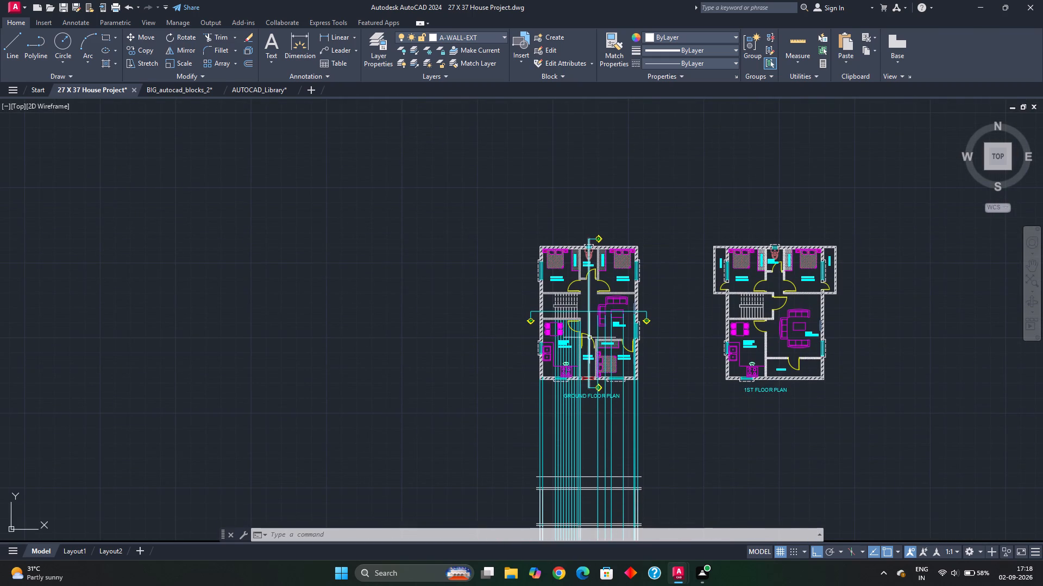
{"action": "middle_click_drag", "start_coordinate": [576, 422], "coordinate": [562, 299]}
{"action": "middle_click_drag", "start_coordinate": [574, 401], "coordinate": [576, 344]}
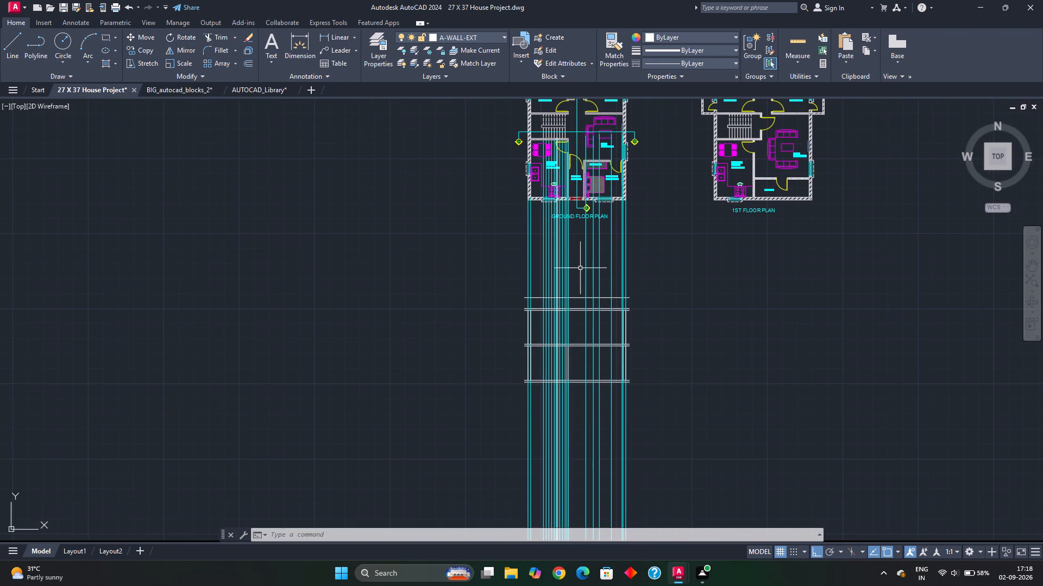
{"action": "scroll", "coordinate": [553, 362], "scroll_direction": "up", "scroll_amount": 2}
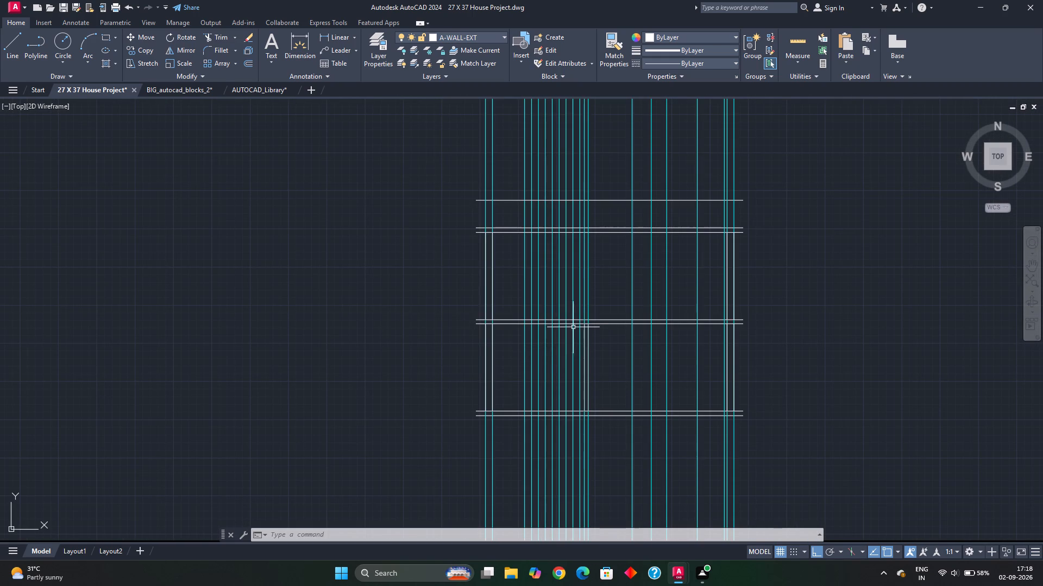
{"action": "scroll", "coordinate": [520, 361], "scroll_direction": "down", "scroll_amount": 3}
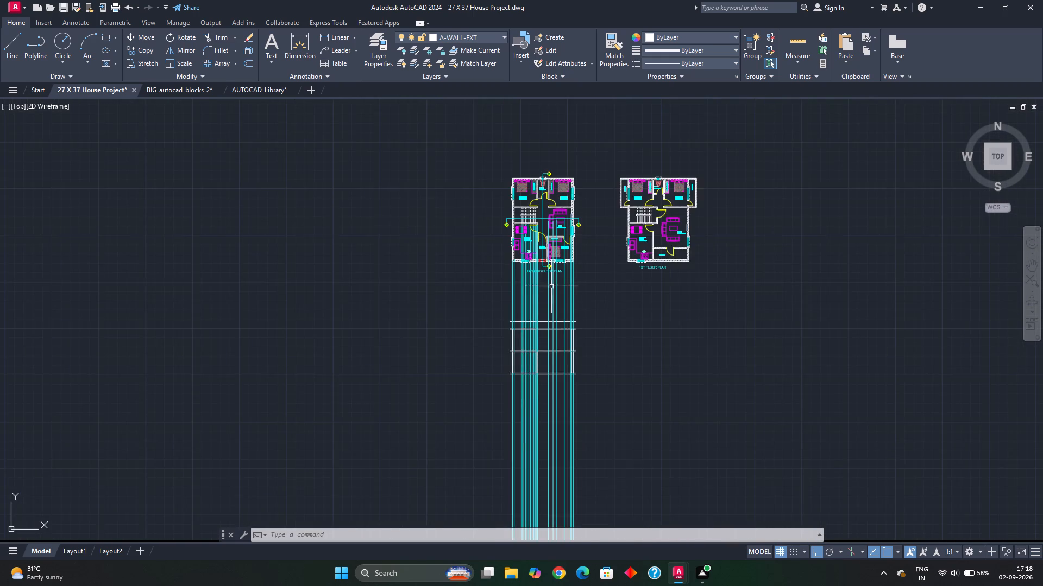
{"action": "middle_click_drag", "start_coordinate": [553, 295], "coordinate": [567, 419]}
{"action": "scroll", "coordinate": [549, 347], "scroll_direction": "up", "scroll_amount": 1}
{"action": "middle_click_drag", "start_coordinate": [554, 419], "coordinate": [543, 367]}
{"action": "scroll", "coordinate": [542, 333], "scroll_direction": "up", "scroll_amount": 3}
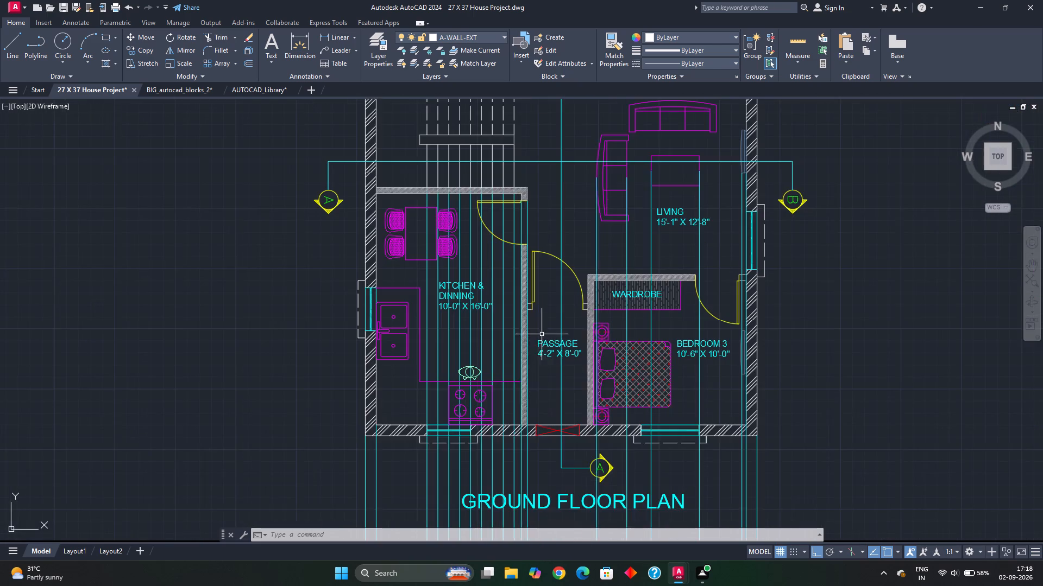
Trim the ray pieces east of the cooktop between the kitchen counter's edge and the exterior wall.
{"action": "middle_click_drag", "start_coordinate": [525, 405], "coordinate": [521, 255]}
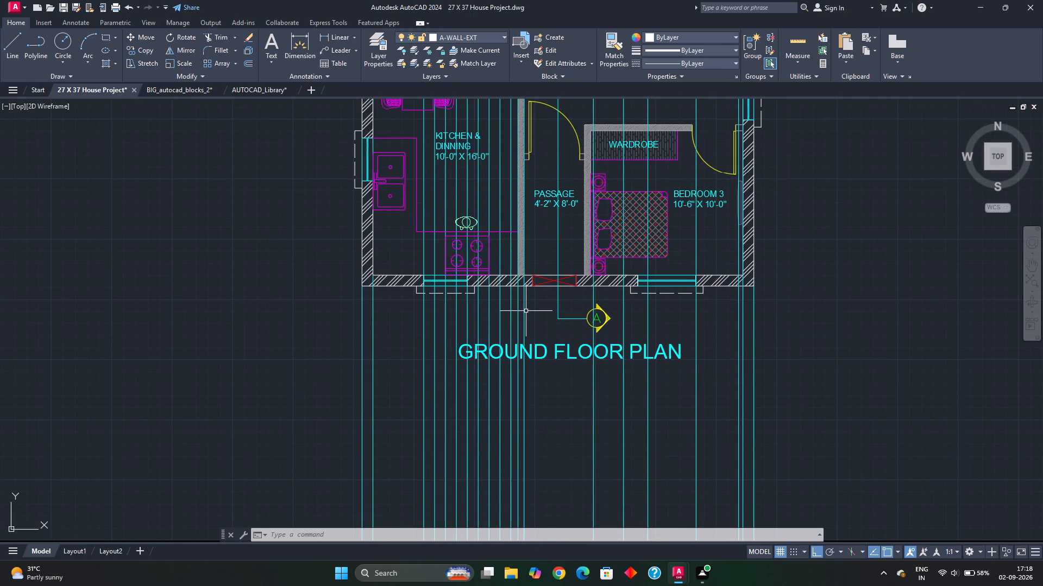
{"action": "type", "text": "TRV"}
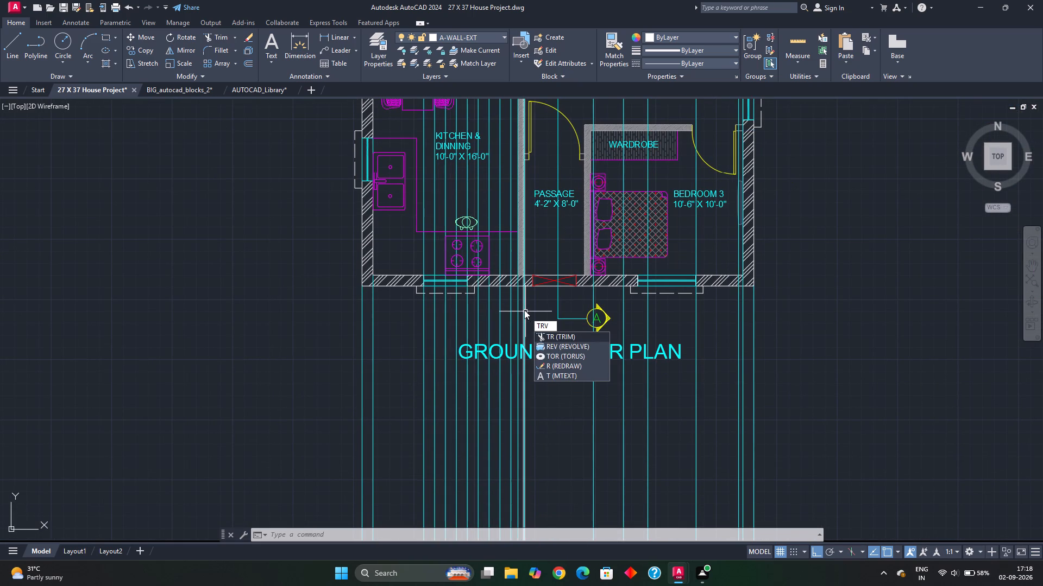
{"action": "key", "text": "BackSpace"}
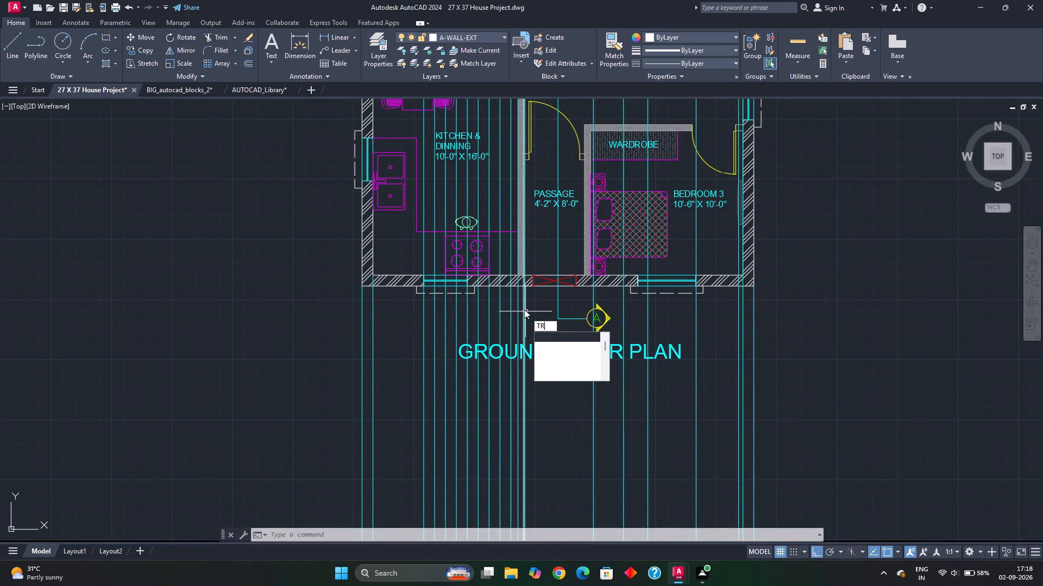
{"action": "key", "text": "space"}
{"action": "scroll", "coordinate": [517, 283], "scroll_direction": "up", "scroll_amount": 1}
{"action": "middle_click_drag", "start_coordinate": [519, 296], "coordinate": [542, 335]}
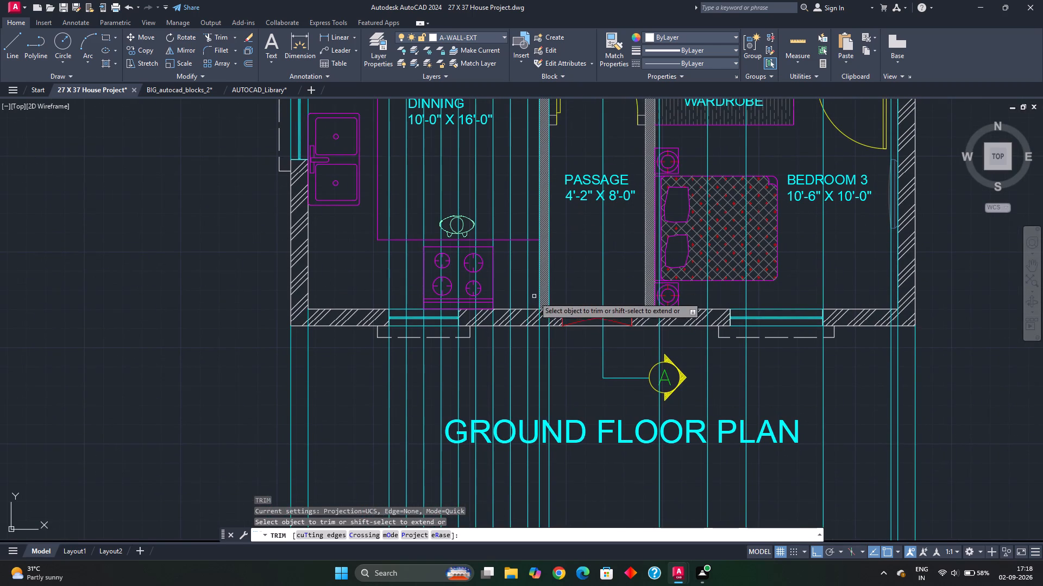
{"action": "left_click", "coordinate": [531, 298]}
{"action": "left_click", "coordinate": [509, 304]}
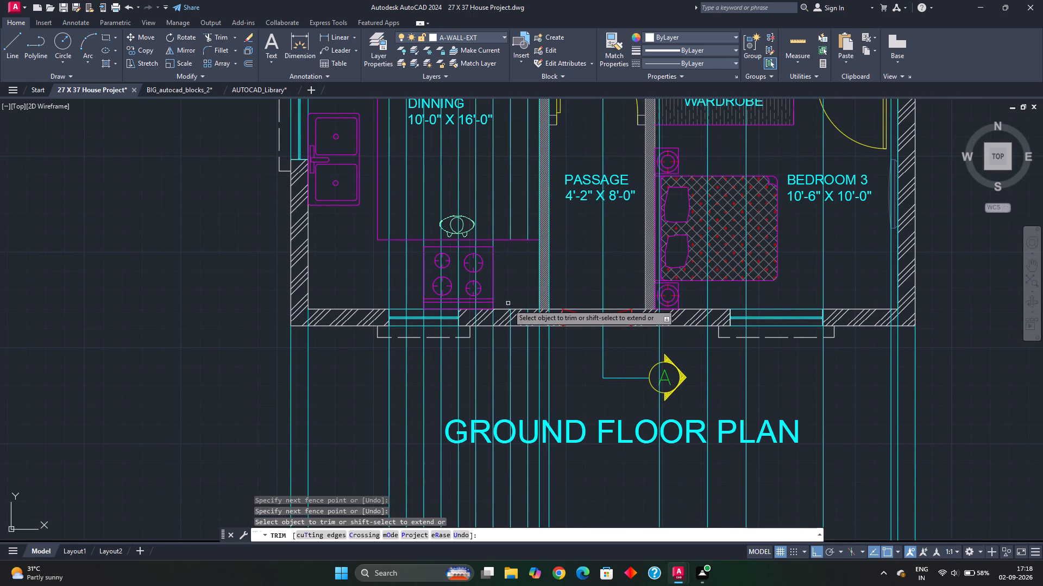
{"action": "left_click", "coordinate": [495, 308]}
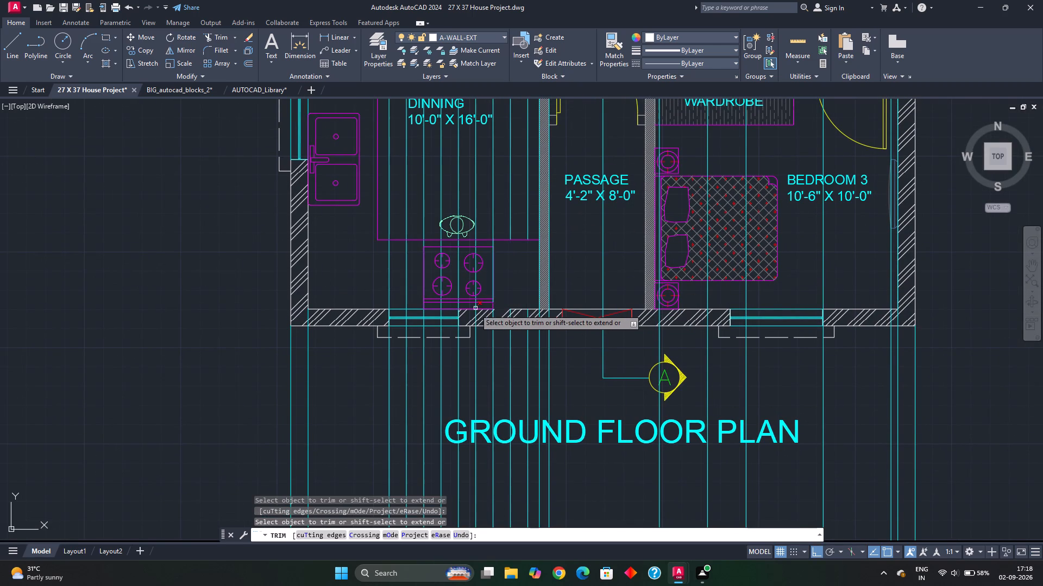
Trim the ray pieces crossing the cooktop's bottom strip and those rising from the kitchen window west of it.
{"action": "scroll", "coordinate": [476, 309], "scroll_direction": "up", "scroll_amount": 3}
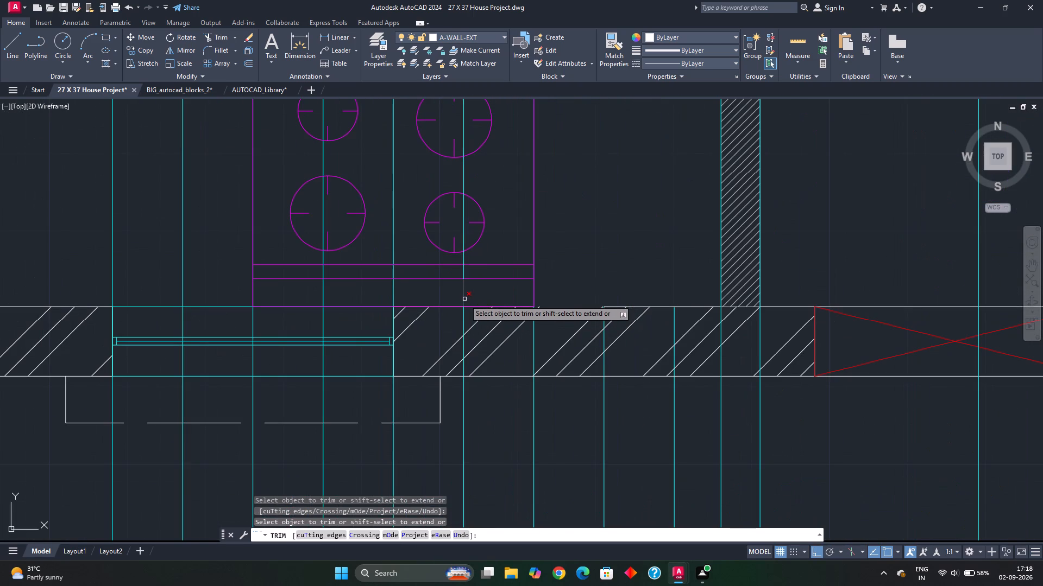
{"action": "left_click", "coordinate": [464, 300]}
{"action": "middle_click_drag", "start_coordinate": [485, 296], "coordinate": [590, 277]}
{"action": "left_click_drag", "start_coordinate": [511, 276], "coordinate": [496, 277]}
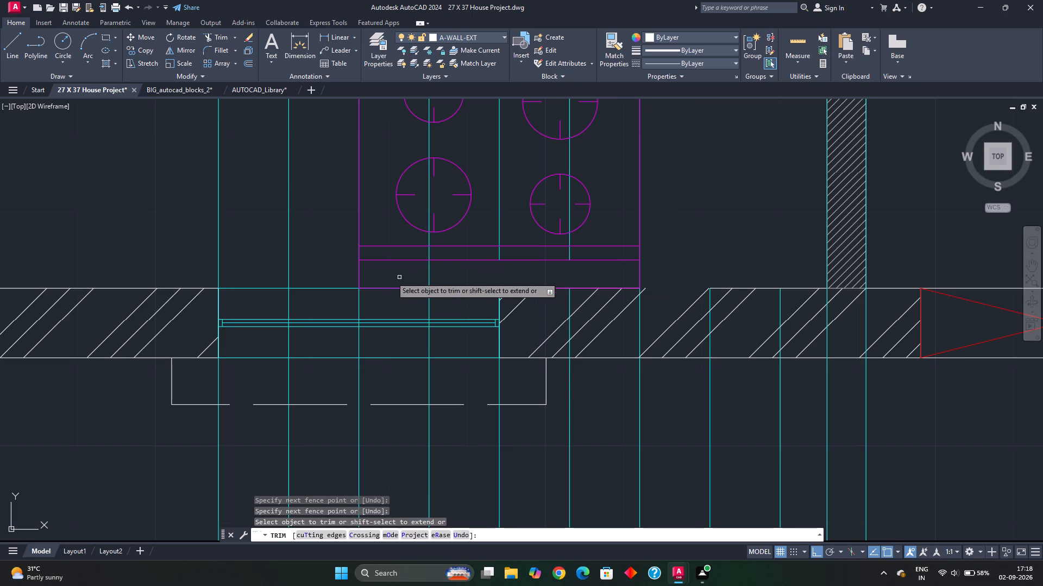
{"action": "left_click_drag", "start_coordinate": [406, 275], "coordinate": [466, 278]}
{"action": "scroll", "coordinate": [460, 280], "scroll_direction": "down", "scroll_amount": 1}
{"action": "middle_click_drag", "start_coordinate": [467, 288], "coordinate": [708, 256]}
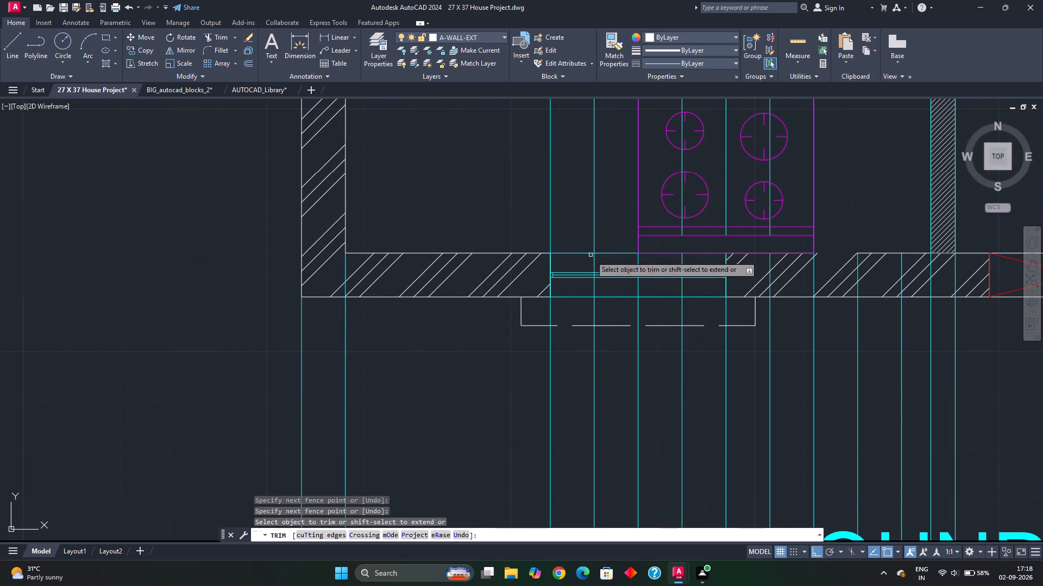
{"action": "left_click_drag", "start_coordinate": [602, 244], "coordinate": [515, 235]}
{"action": "scroll", "coordinate": [546, 246], "scroll_direction": "down", "scroll_amount": 2}
{"action": "key", "text": "Escape"}
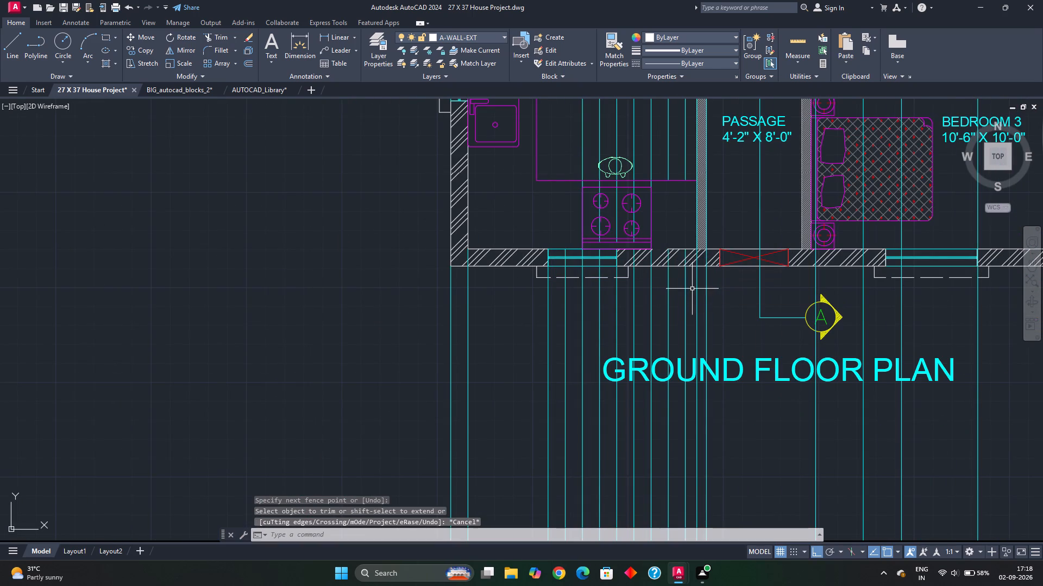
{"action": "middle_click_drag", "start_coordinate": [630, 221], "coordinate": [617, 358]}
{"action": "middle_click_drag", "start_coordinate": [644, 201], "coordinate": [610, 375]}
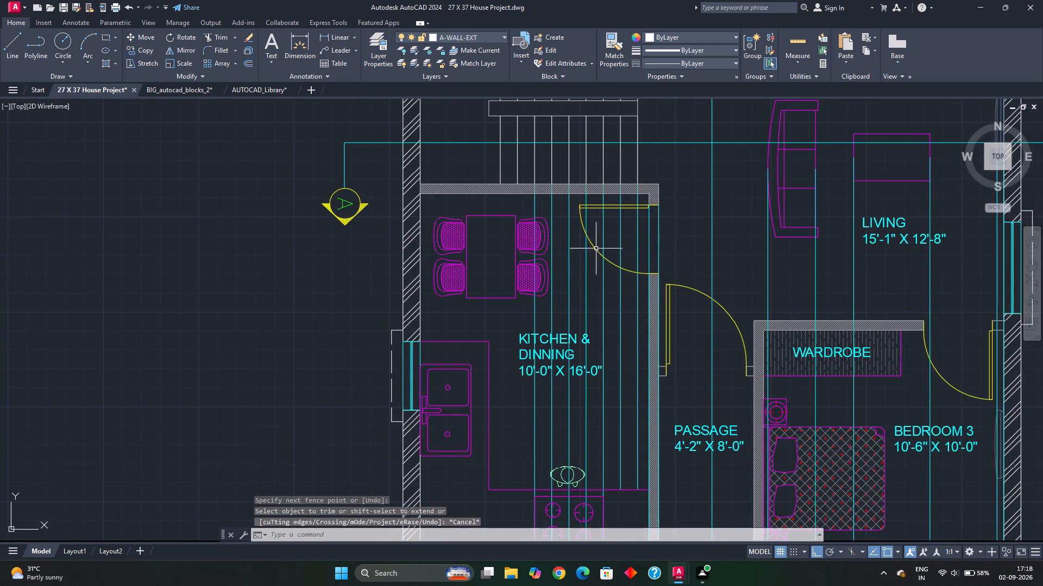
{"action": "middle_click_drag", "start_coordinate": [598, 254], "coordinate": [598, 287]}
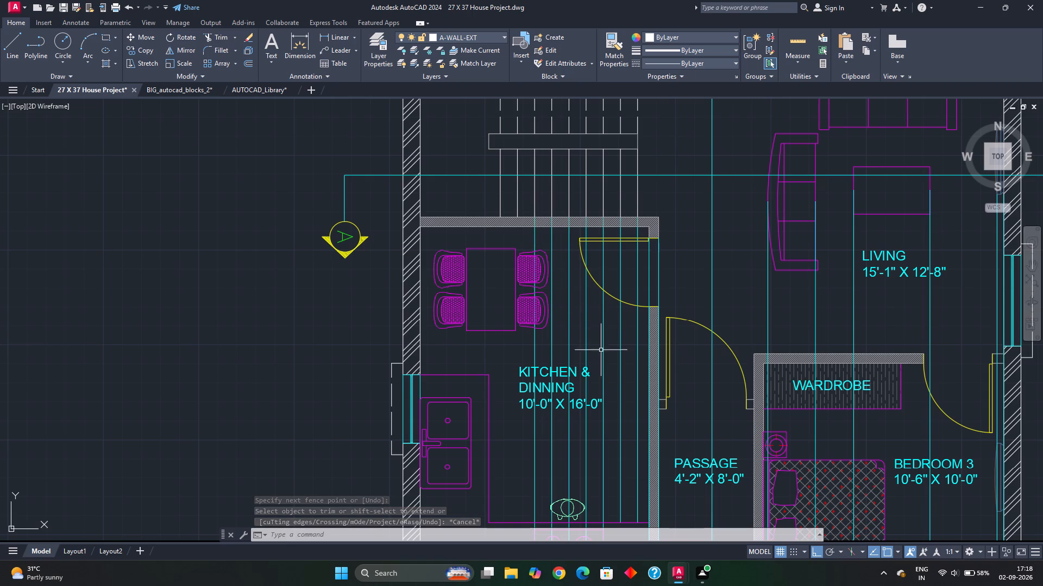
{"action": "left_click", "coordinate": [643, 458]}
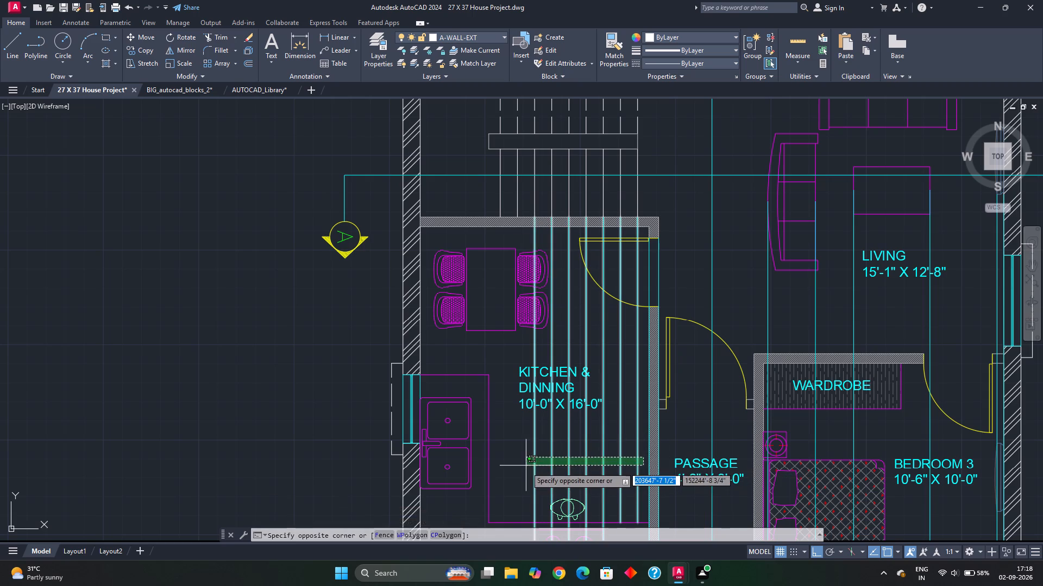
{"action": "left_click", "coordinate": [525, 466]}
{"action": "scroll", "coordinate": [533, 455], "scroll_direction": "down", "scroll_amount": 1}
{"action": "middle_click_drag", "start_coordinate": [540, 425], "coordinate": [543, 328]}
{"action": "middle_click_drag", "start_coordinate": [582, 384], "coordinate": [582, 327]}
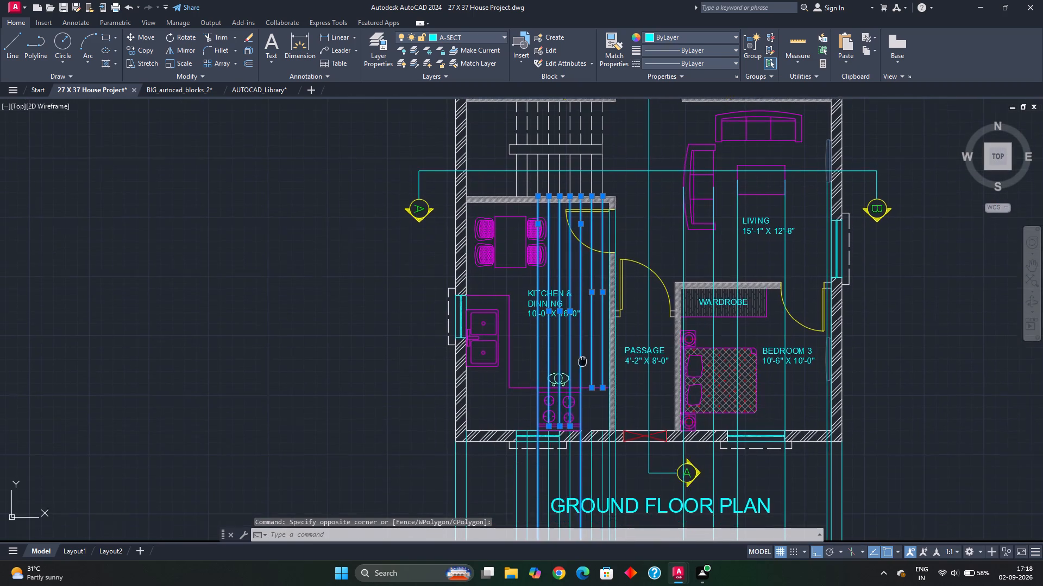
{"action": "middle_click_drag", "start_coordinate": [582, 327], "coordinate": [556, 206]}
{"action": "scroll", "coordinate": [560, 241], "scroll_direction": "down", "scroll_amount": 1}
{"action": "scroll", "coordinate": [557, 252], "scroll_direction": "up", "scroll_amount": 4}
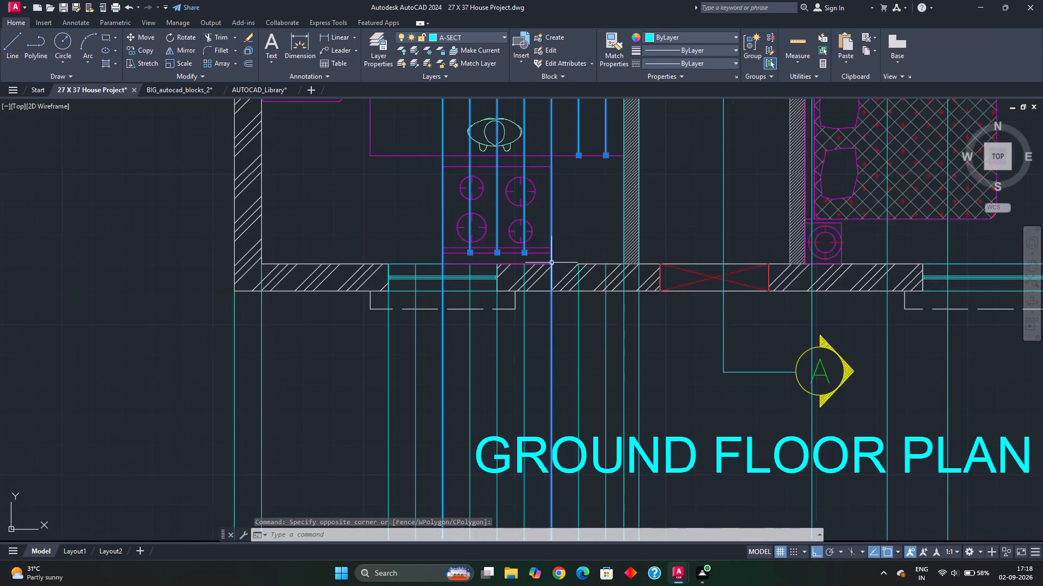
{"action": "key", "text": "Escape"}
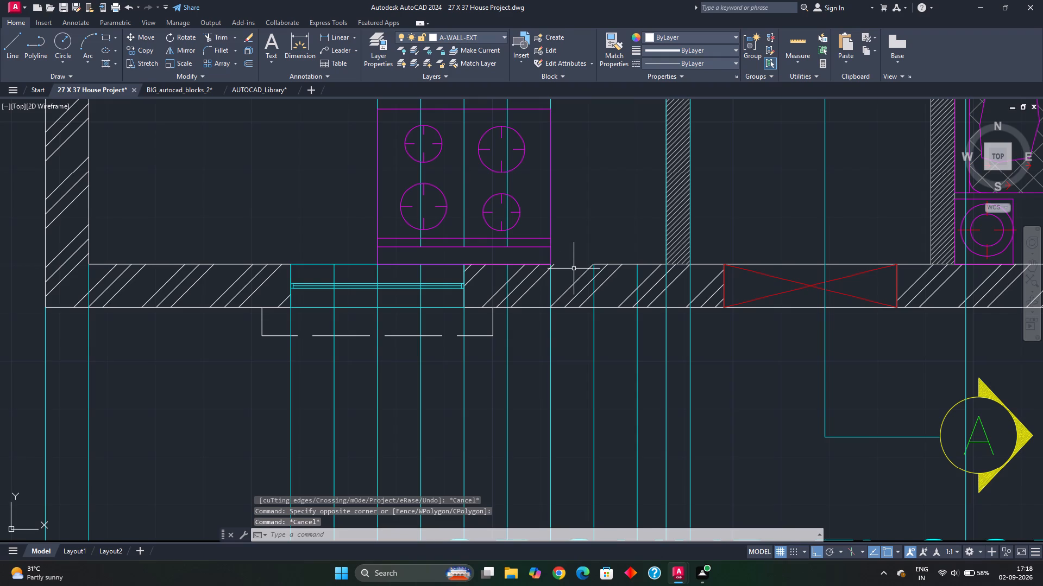
Trim the ray running along the cooktop's east edge above the exterior wall.
{"action": "scroll", "coordinate": [562, 263], "scroll_direction": "up", "scroll_amount": 1}
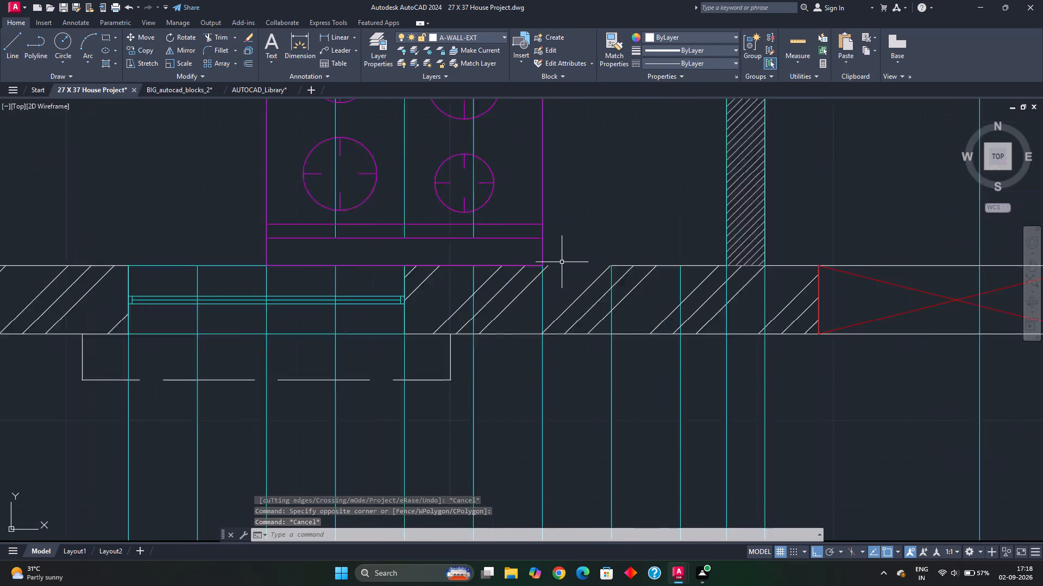
{"action": "scroll", "coordinate": [562, 263], "scroll_direction": "up", "scroll_amount": 1}
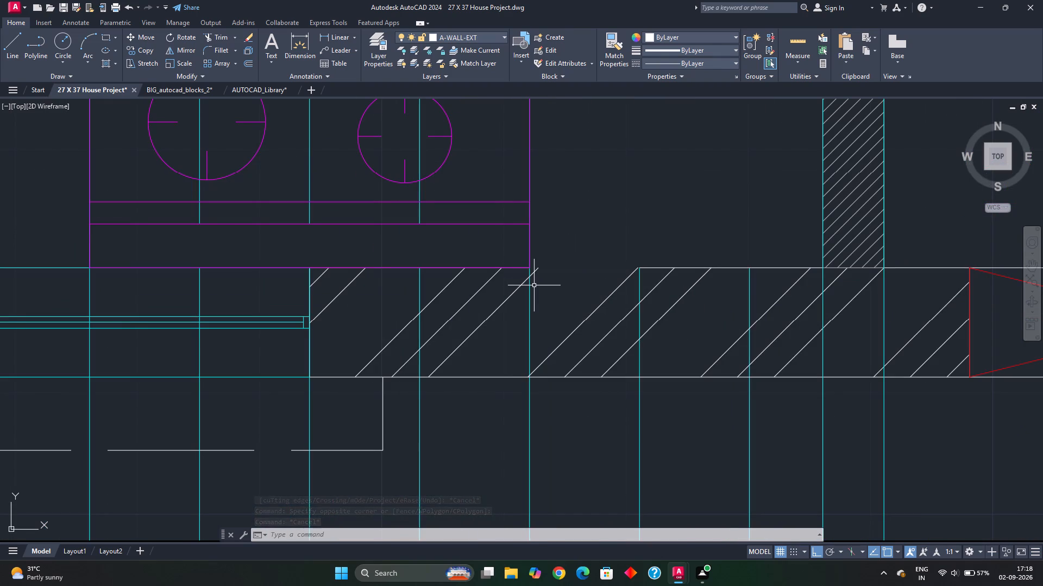
{"action": "type", "text": "TR"}
{"action": "key", "text": "space"}
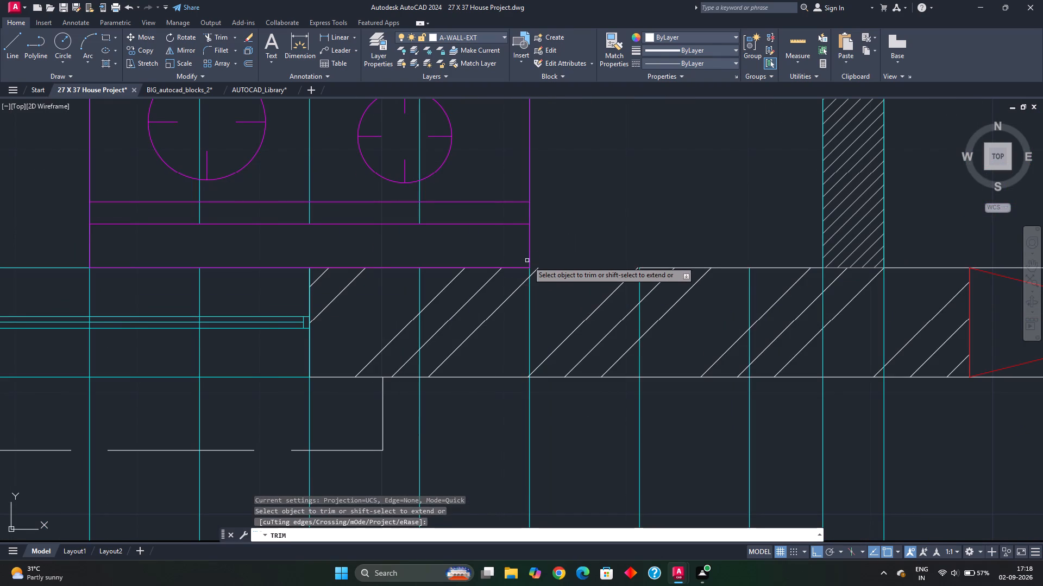
{"action": "left_click", "coordinate": [530, 219]}
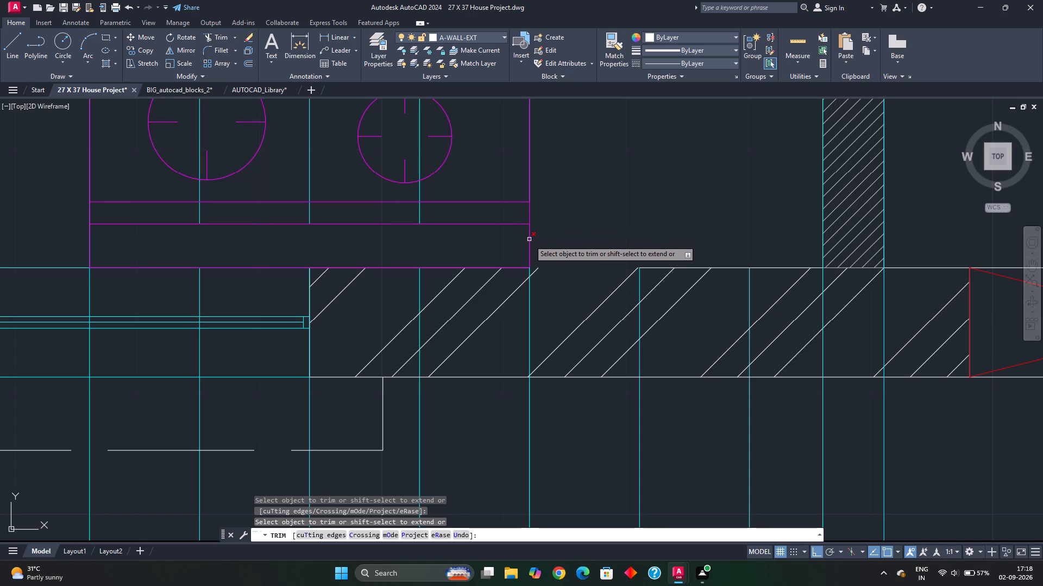
{"action": "left_click", "coordinate": [529, 242]}
{"action": "left_click", "coordinate": [528, 189]}
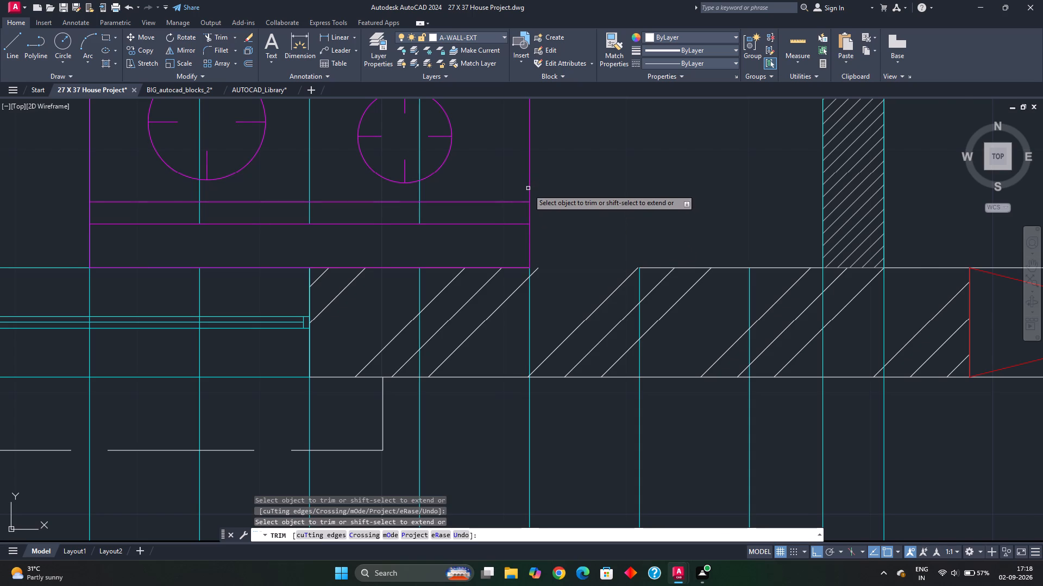
{"action": "scroll", "coordinate": [546, 209], "scroll_direction": "down", "scroll_amount": 2}
{"action": "key", "text": "Escape"}
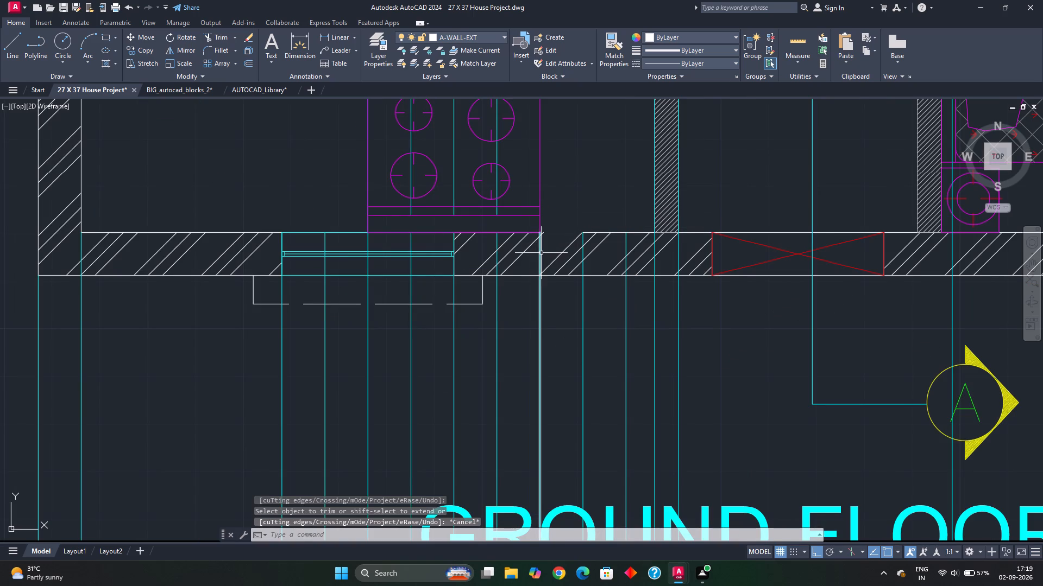
Erase the five detached ray pieces crossing the kitchen between the staircase wall and the cooktop and counter.
{"action": "scroll", "coordinate": [545, 237], "scroll_direction": "down", "scroll_amount": 3}
{"action": "middle_click_drag", "start_coordinate": [563, 209], "coordinate": [552, 250]}
{"action": "middle_click_drag", "start_coordinate": [541, 267], "coordinate": [544, 320]}
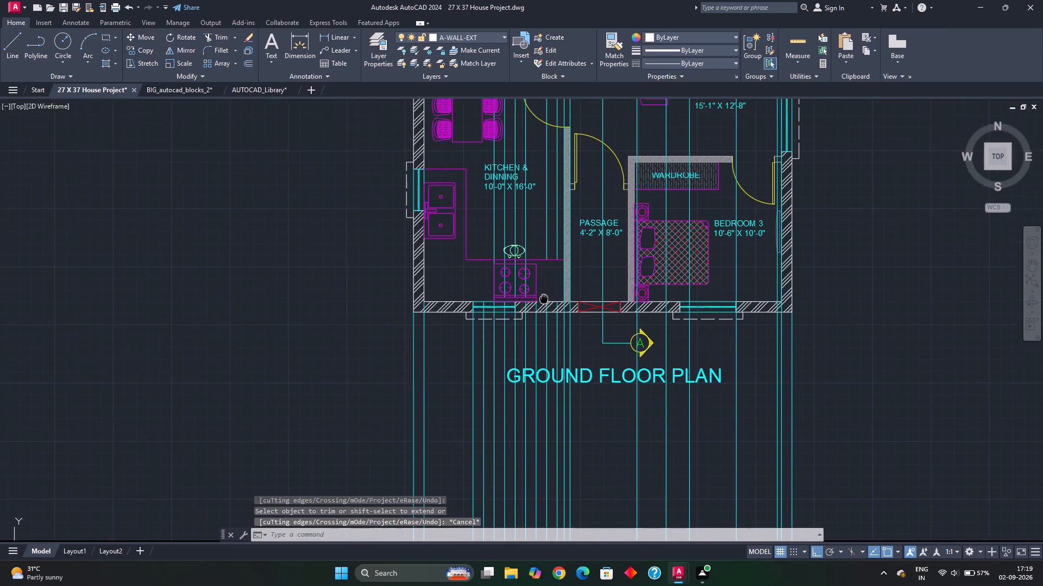
{"action": "middle_click_drag", "start_coordinate": [544, 320], "coordinate": [545, 348]}
{"action": "left_click", "coordinate": [560, 292]}
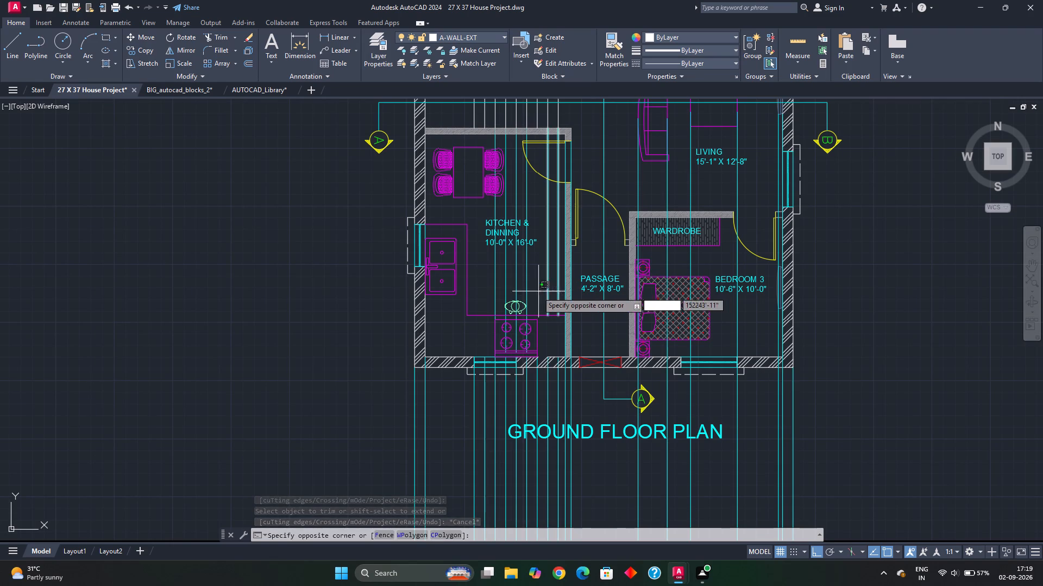
{"action": "left_click", "coordinate": [504, 282]}
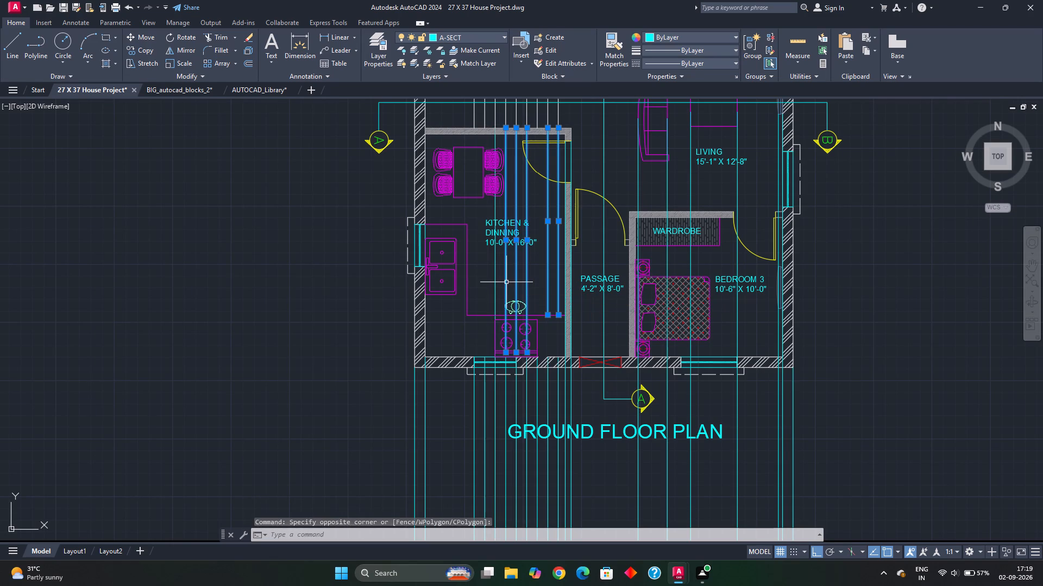
{"action": "key", "text": "Delete"}
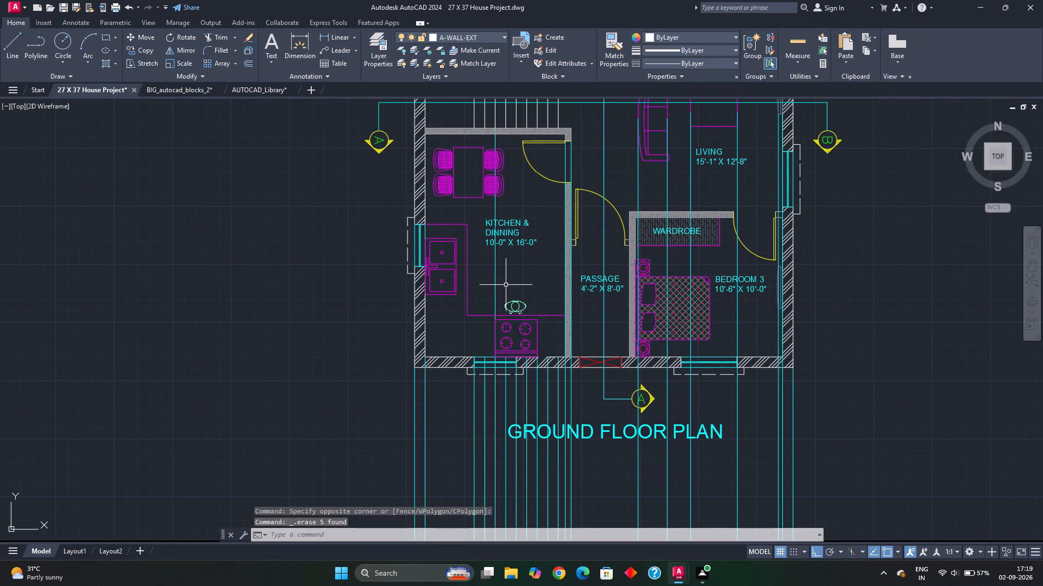
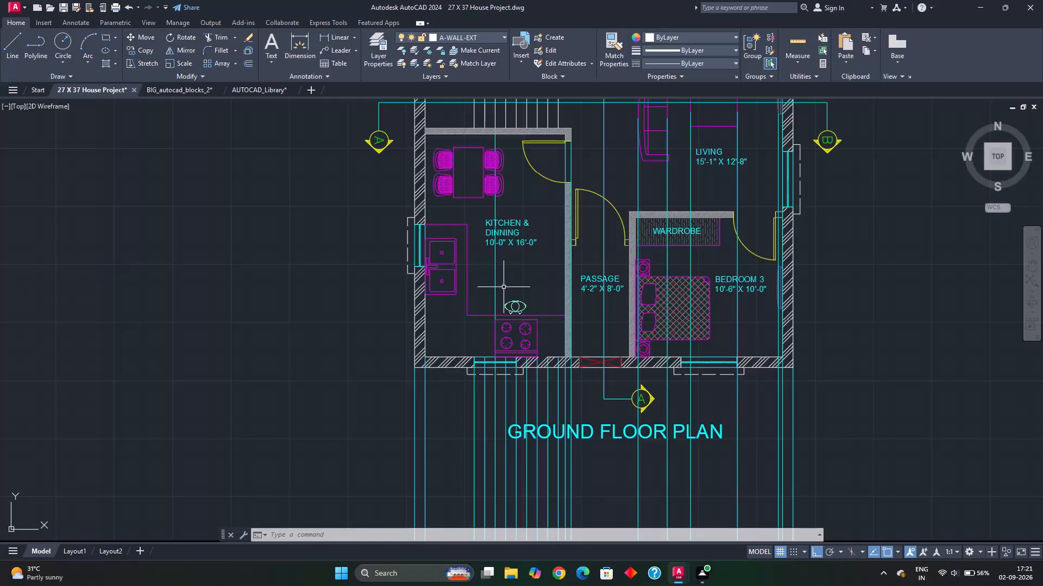
Trim the vertical projection line along the kitchen stove's edge and erase its remaining portion running up through the Kitchen & Dinning room.
{"action": "middle_click_drag", "start_coordinate": [517, 340], "coordinate": [589, 311]}
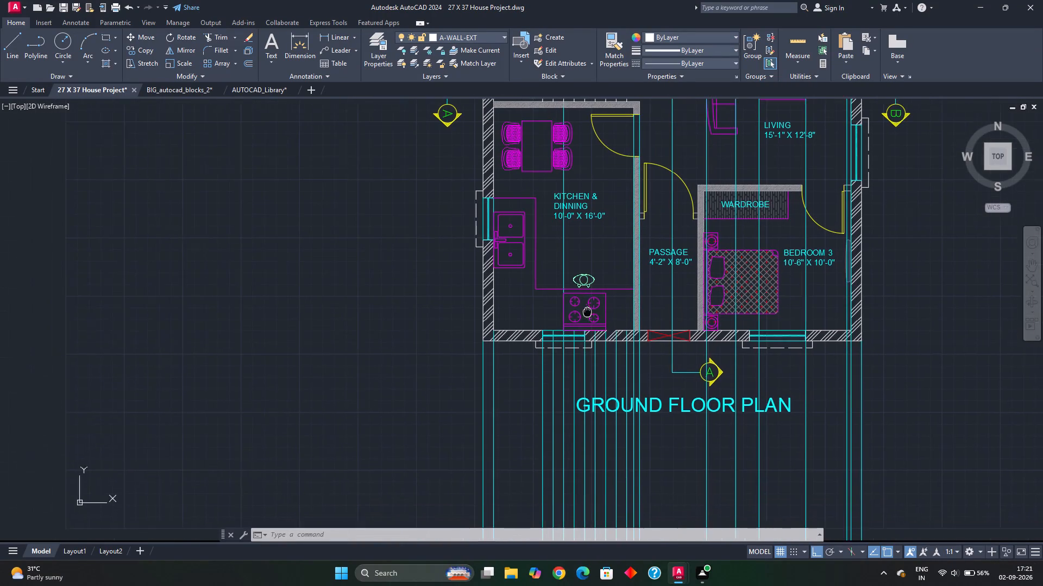
{"action": "middle_click_drag", "start_coordinate": [589, 311], "coordinate": [589, 311]}
{"action": "scroll", "coordinate": [575, 305], "scroll_direction": "up", "scroll_amount": 2}
{"action": "middle_click_drag", "start_coordinate": [575, 305], "coordinate": [600, 292]}
{"action": "type", "text": "RT"}
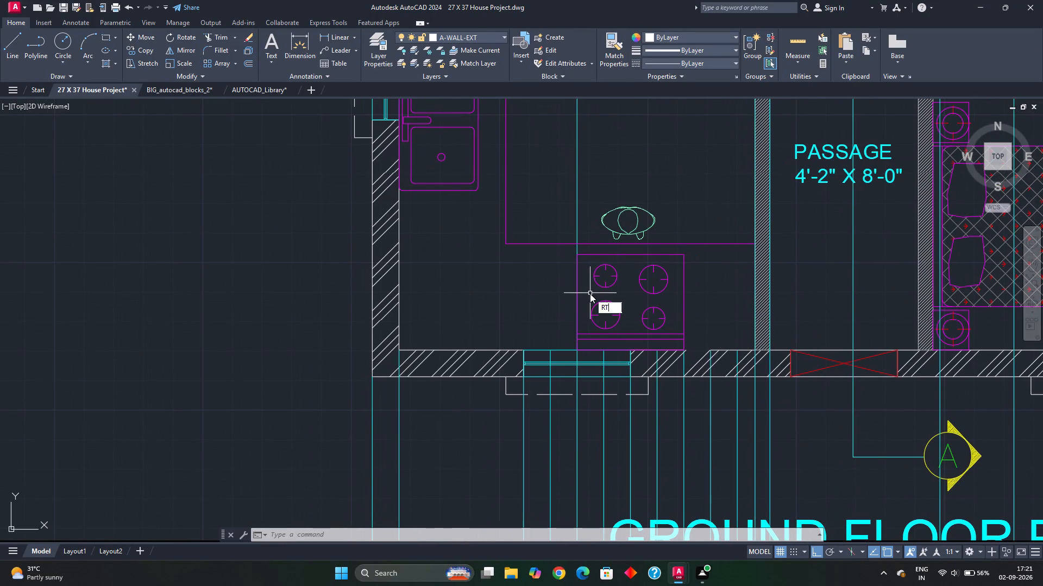
{"action": "key", "text": "Escape"}
{"action": "type", "text": "TR"}
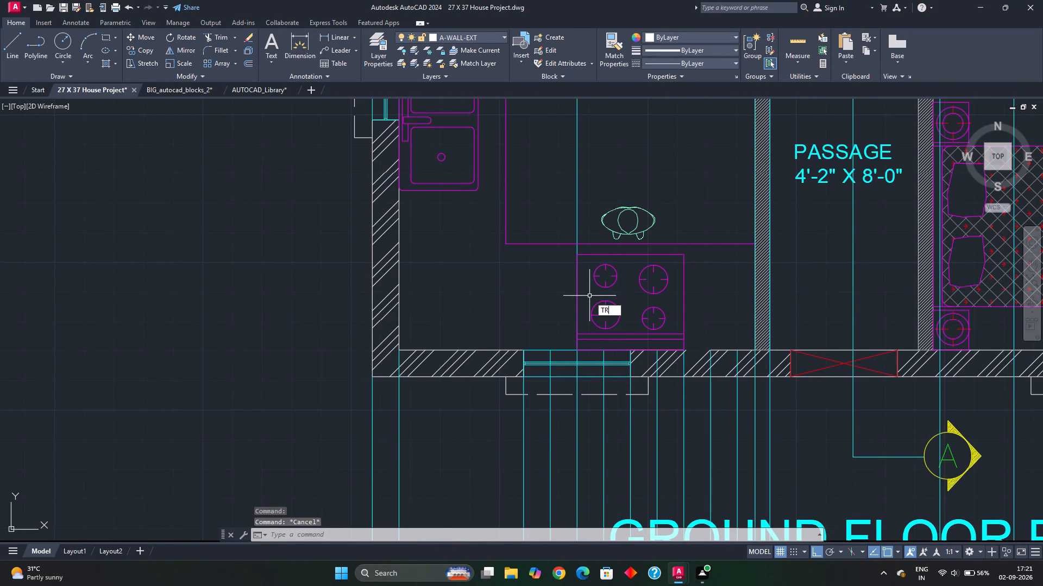
{"action": "key", "text": "space"}
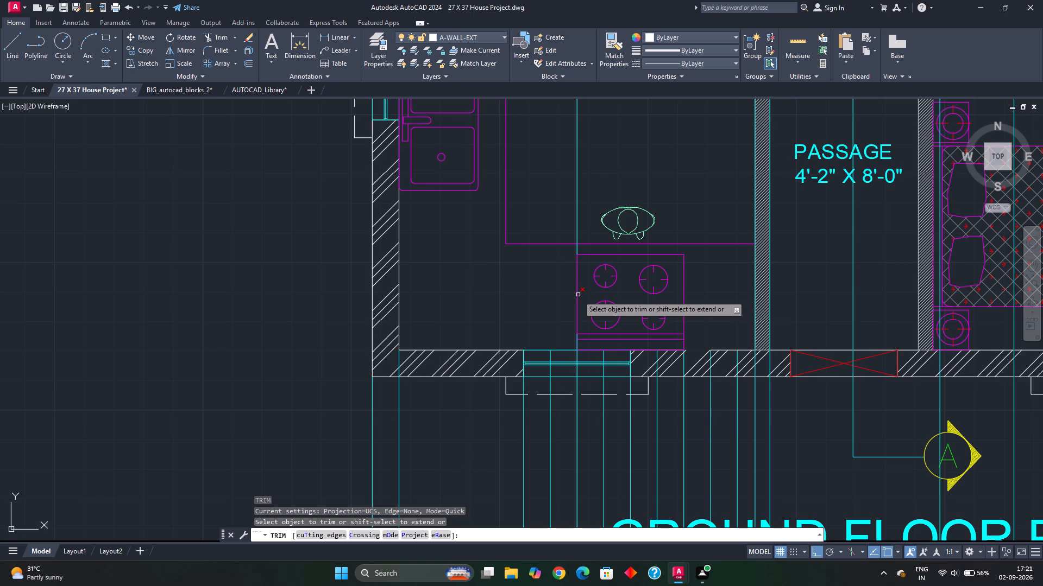
{"action": "left_click", "coordinate": [578, 295]}
{"action": "key", "text": "Escape"}
{"action": "scroll", "coordinate": [587, 299], "scroll_direction": "down", "scroll_amount": 2}
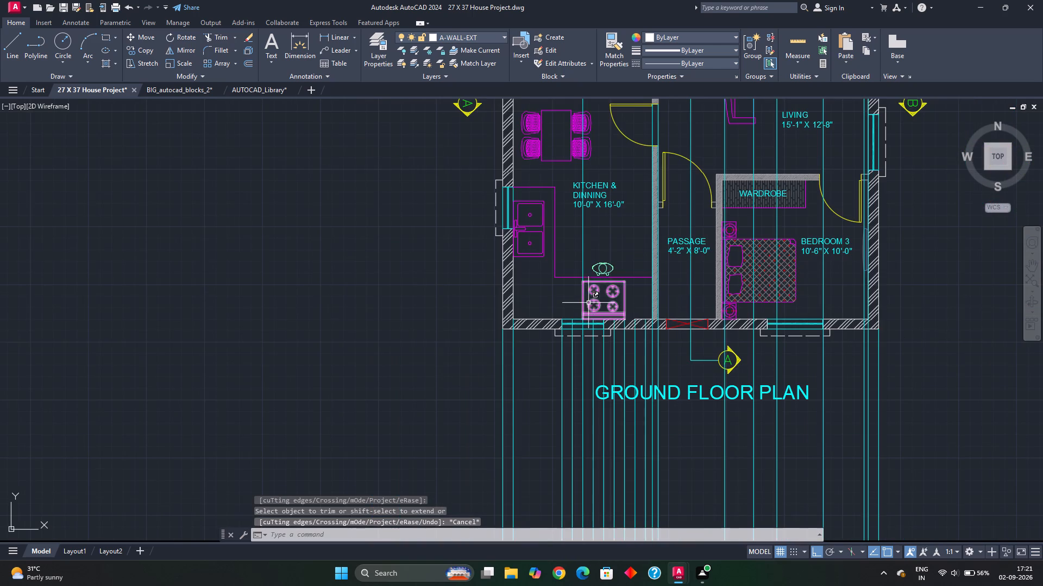
{"action": "left_click", "coordinate": [593, 256]}
{"action": "left_click", "coordinate": [577, 258]}
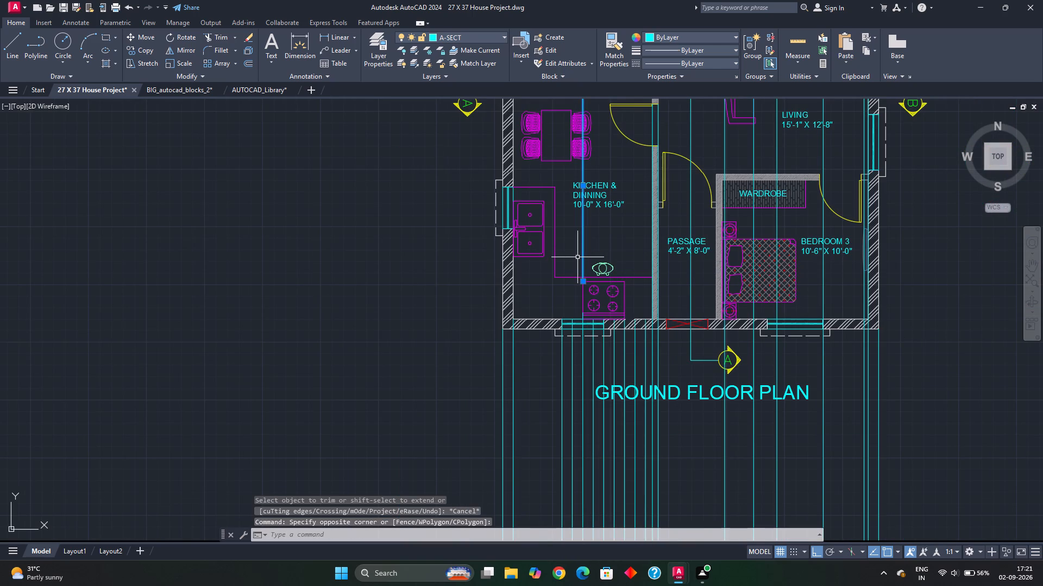
{"action": "key", "text": "Delete"}
Examine the ground floor plan's walls and projection lines around the kitchen, passage and Bedroom 3.
{"action": "scroll", "coordinate": [593, 243], "scroll_direction": "down", "scroll_amount": 1}
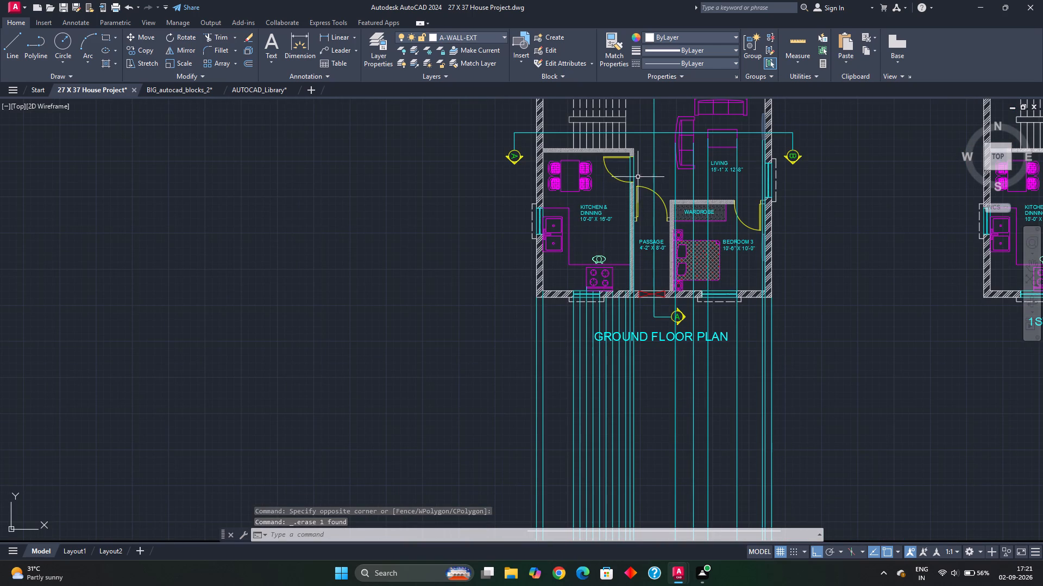
{"action": "scroll", "coordinate": [633, 164], "scroll_direction": "up", "scroll_amount": 1}
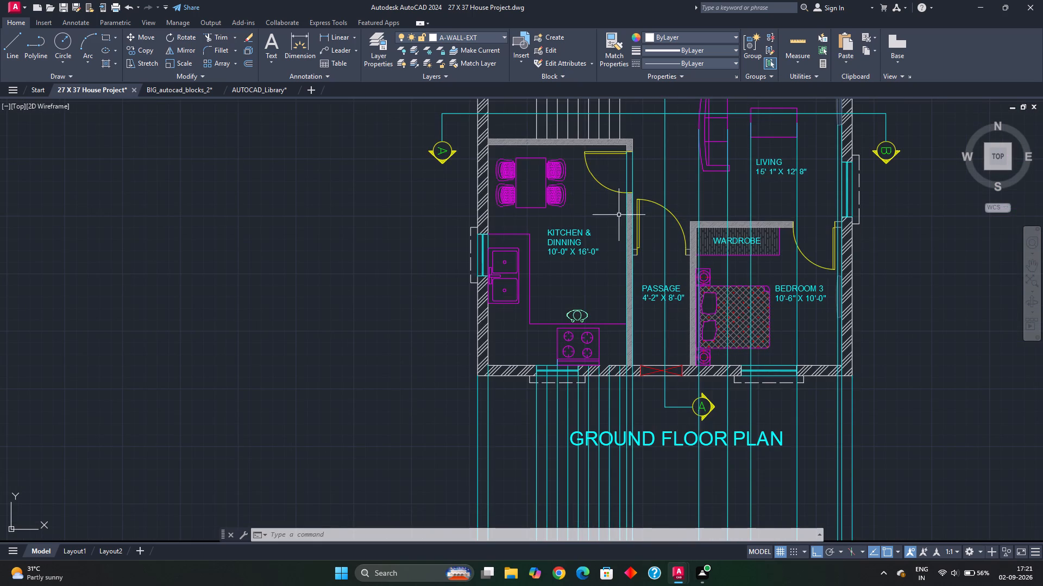
{"action": "scroll", "coordinate": [615, 281], "scroll_direction": "down", "scroll_amount": 1}
{"action": "middle_click_drag", "start_coordinate": [636, 259], "coordinate": [626, 286]}
{"action": "middle_click_drag", "start_coordinate": [637, 337], "coordinate": [613, 310]}
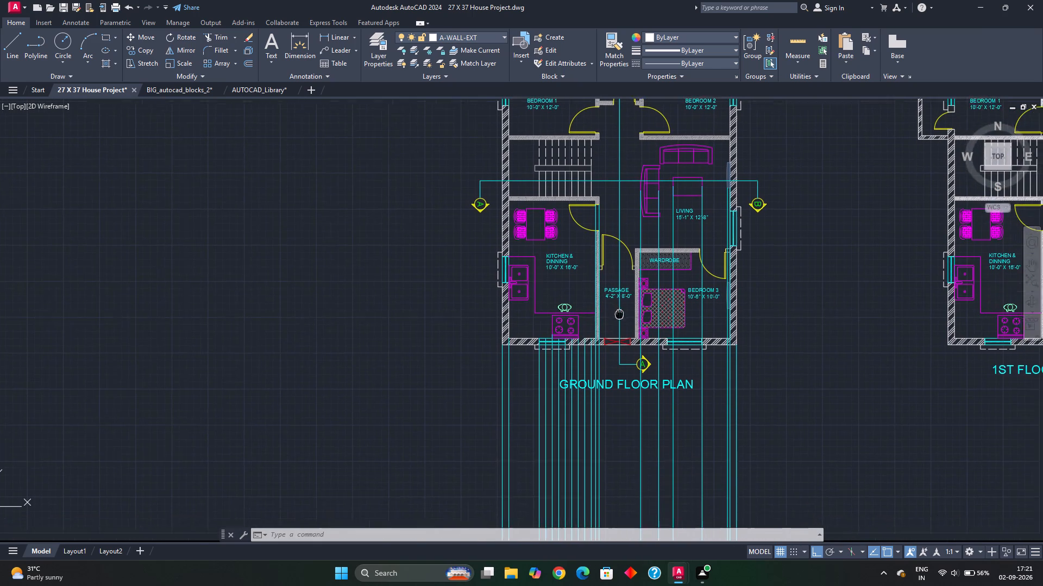
{"action": "middle_click_drag", "start_coordinate": [613, 310], "coordinate": [612, 310]}
{"action": "scroll", "coordinate": [633, 335], "scroll_direction": "up", "scroll_amount": 3}
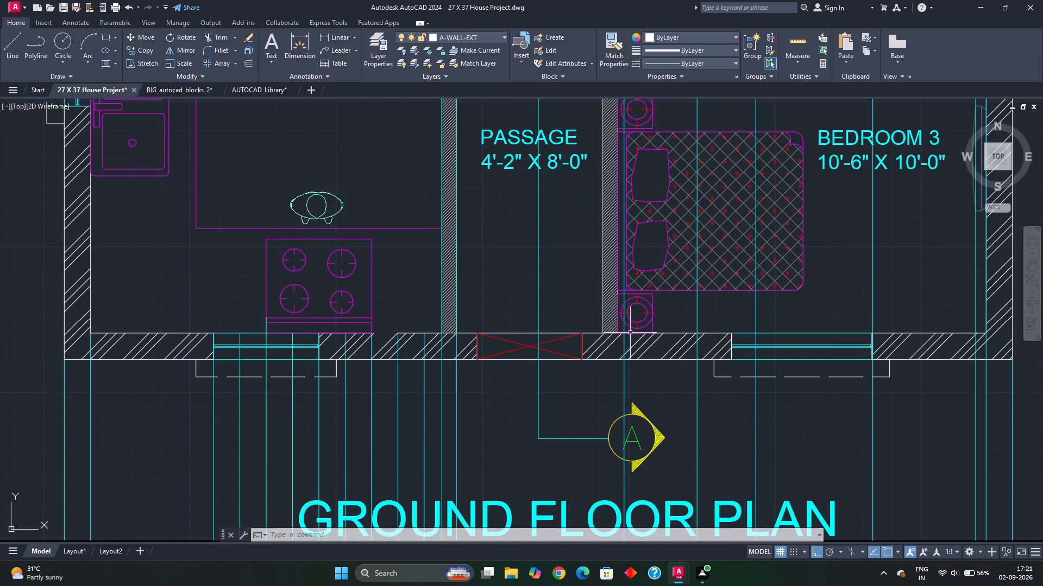
{"action": "middle_click_drag", "start_coordinate": [632, 317], "coordinate": [605, 480]}
{"action": "scroll", "coordinate": [607, 315], "scroll_direction": "down", "scroll_amount": 1}
{"action": "middle_click_drag", "start_coordinate": [607, 326], "coordinate": [605, 424]}
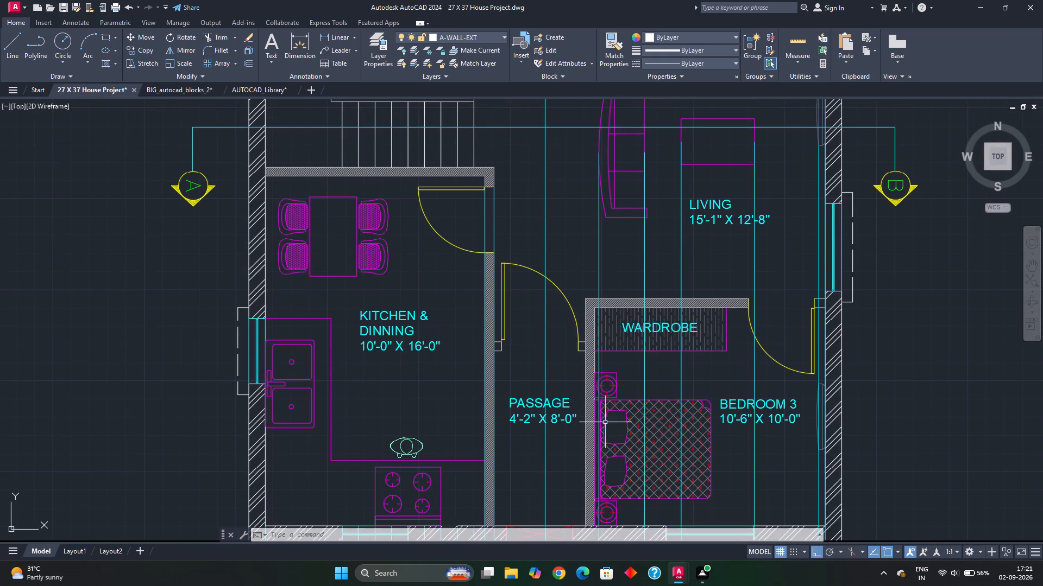
{"action": "middle_click_drag", "start_coordinate": [606, 411], "coordinate": [586, 257]}
{"action": "middle_click_drag", "start_coordinate": [581, 401], "coordinate": [585, 300]}
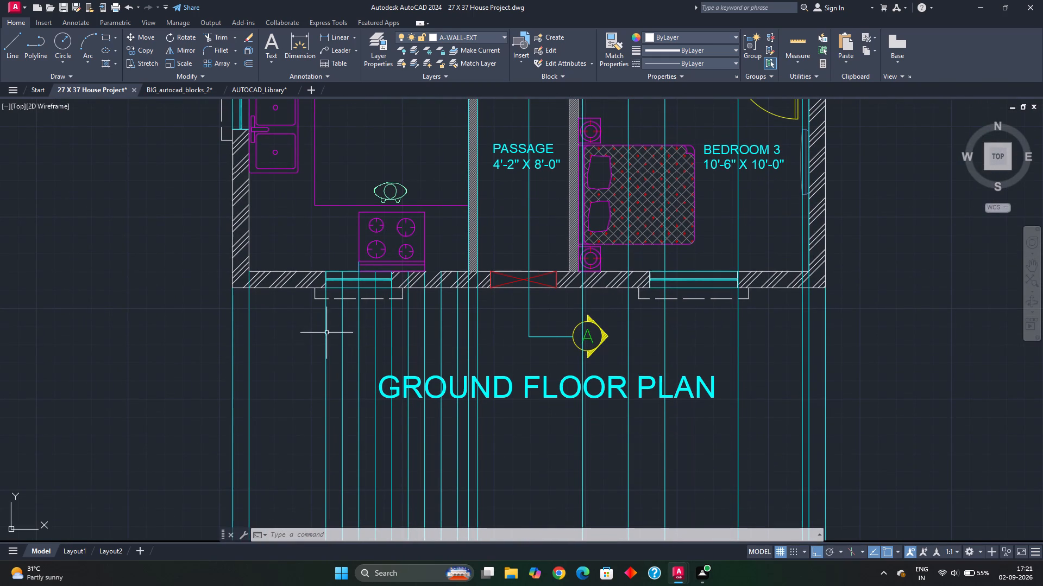
{"action": "scroll", "coordinate": [711, 344], "scroll_direction": "down", "scroll_amount": 1}
{"action": "middle_click_drag", "start_coordinate": [711, 345], "coordinate": [805, 296]}
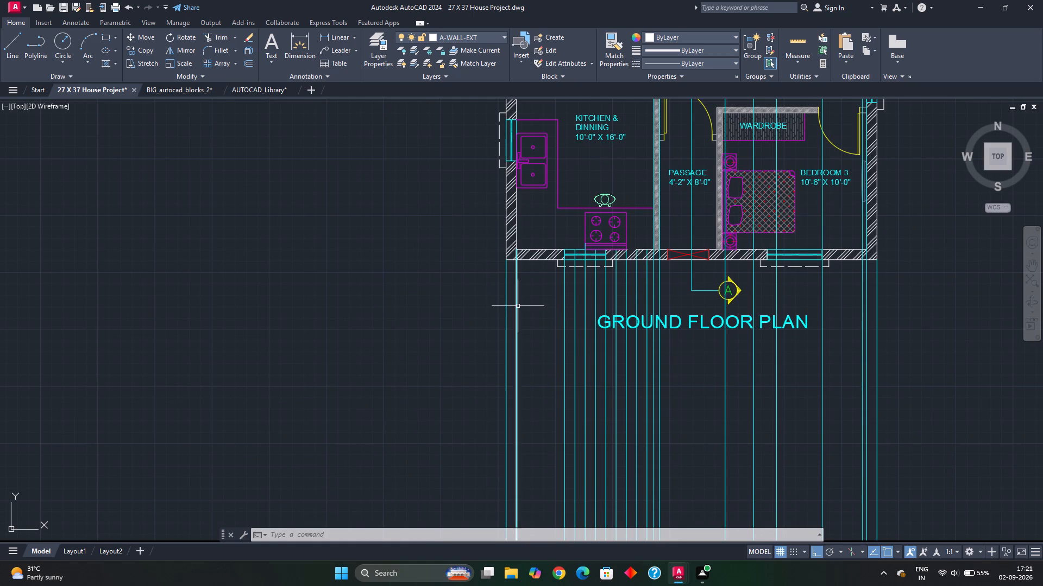
Copy the outermost kitchen-side projection line from the plan's outer corner to both faces of the wall between Passage and Bedroom 3.
{"action": "left_click", "coordinate": [507, 301]}
{"action": "type", "text": "CO"}
{"action": "key", "text": "Return"}
{"action": "left_click", "coordinate": [506, 259]}
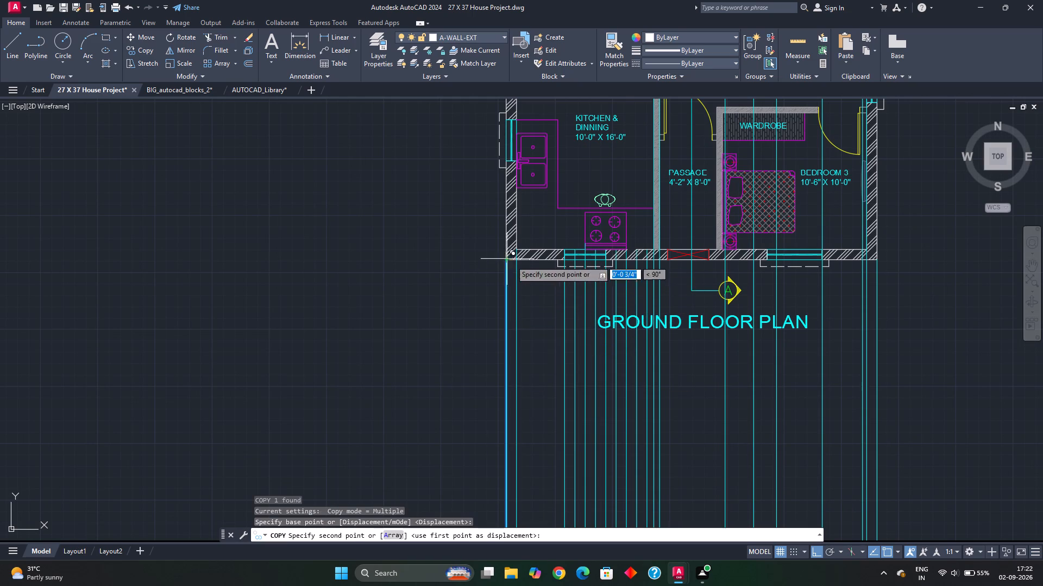
{"action": "scroll", "coordinate": [702, 263], "scroll_direction": "up", "scroll_amount": 1}
{"action": "middle_click_drag", "start_coordinate": [703, 264], "coordinate": [693, 309]}
{"action": "scroll", "coordinate": [703, 294], "scroll_direction": "up", "scroll_amount": 2}
{"action": "middle_click_drag", "start_coordinate": [704, 301], "coordinate": [695, 366]}
{"action": "scroll", "coordinate": [695, 366], "scroll_direction": "down", "scroll_amount": 2}
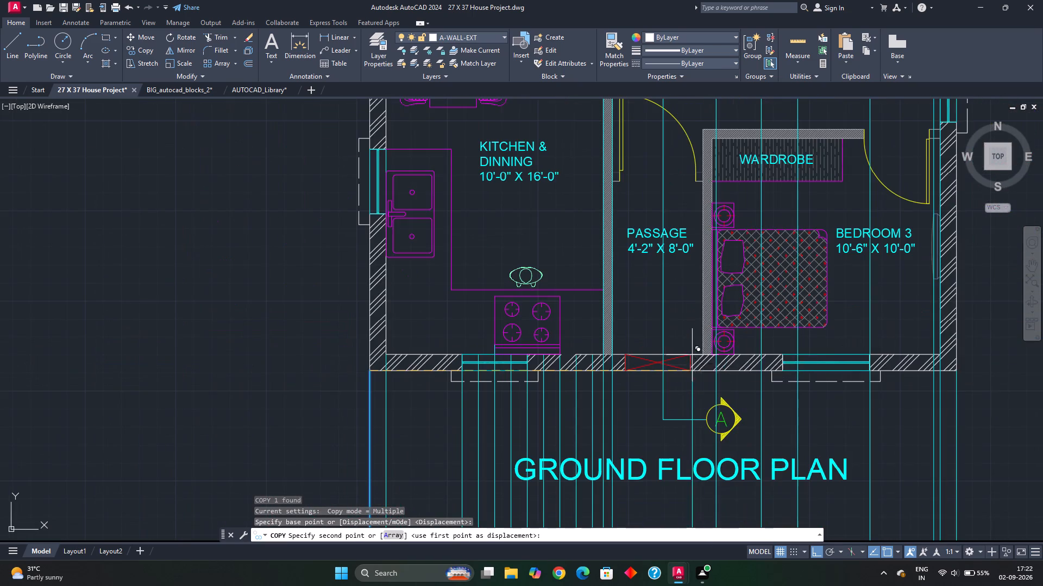
{"action": "scroll", "coordinate": [689, 336], "scroll_direction": "down", "scroll_amount": 1}
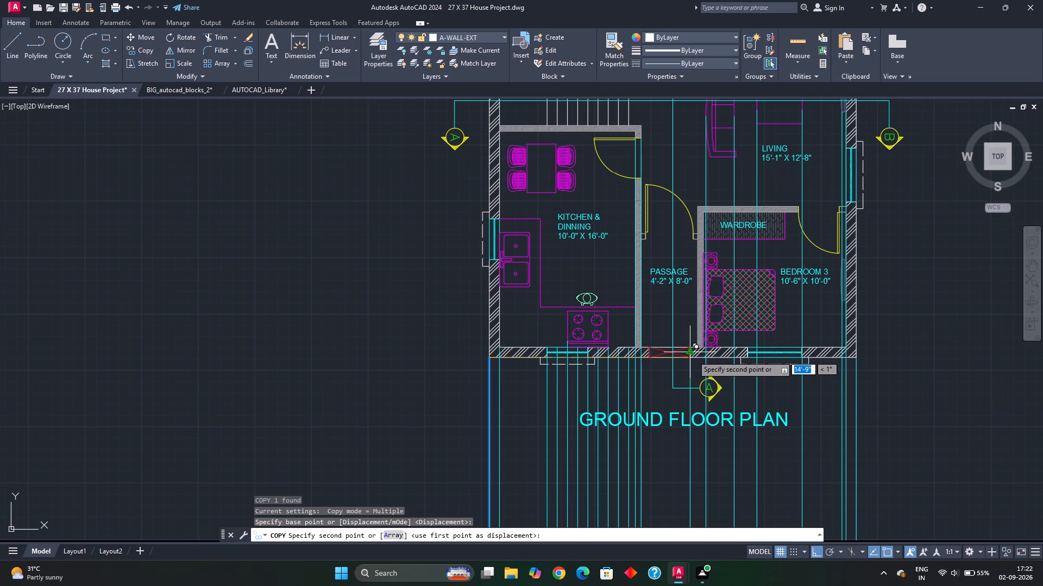
{"action": "scroll", "coordinate": [693, 355], "scroll_direction": "up", "scroll_amount": 3}
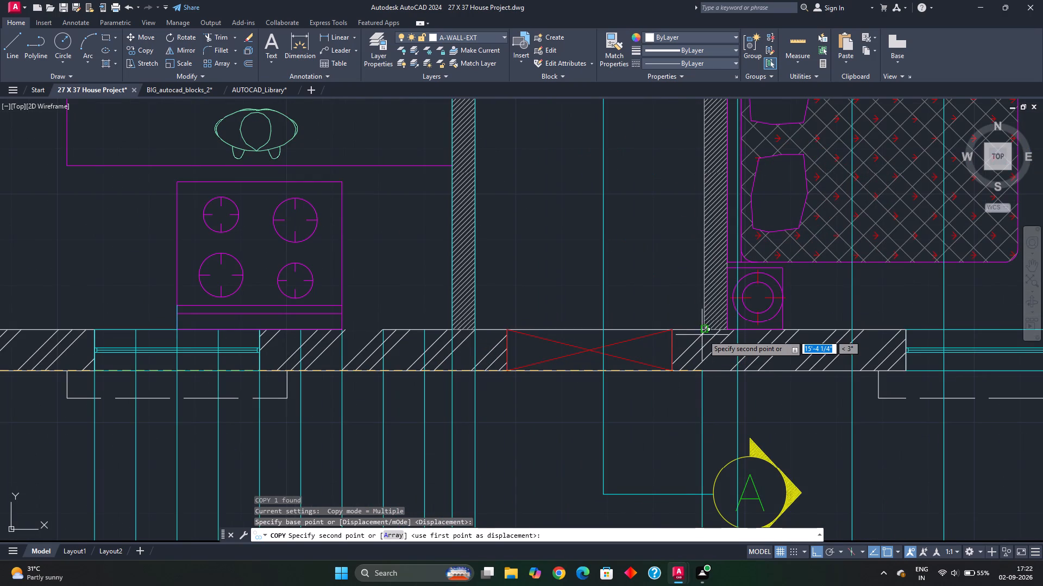
{"action": "left_click", "coordinate": [703, 330]}
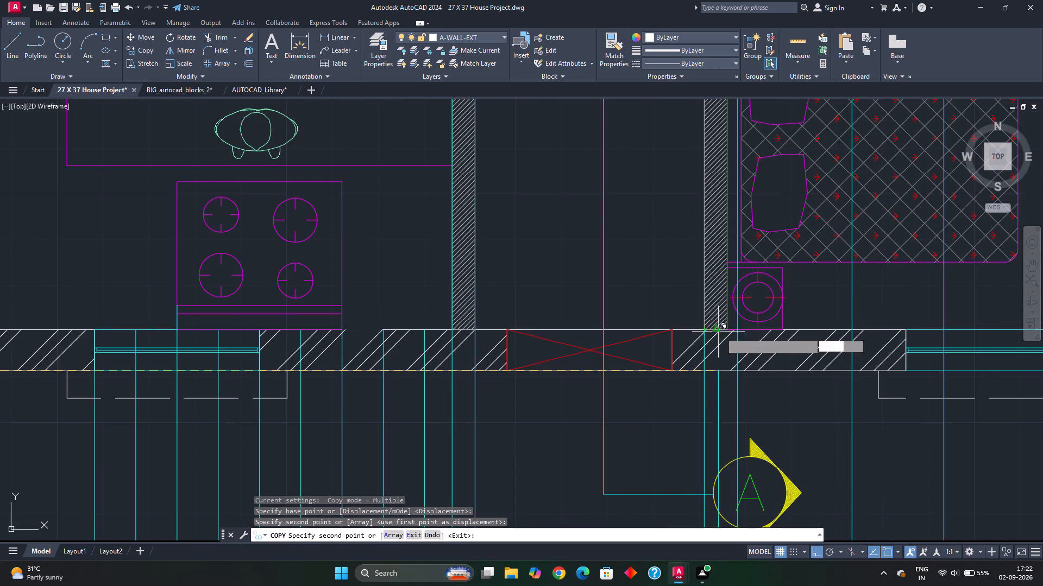
{"action": "left_click", "coordinate": [725, 330]}
{"action": "scroll", "coordinate": [721, 387], "scroll_direction": "down", "scroll_amount": 2}
{"action": "key", "text": "Escape"}
{"action": "scroll", "coordinate": [757, 386], "scroll_direction": "down", "scroll_amount": 2}
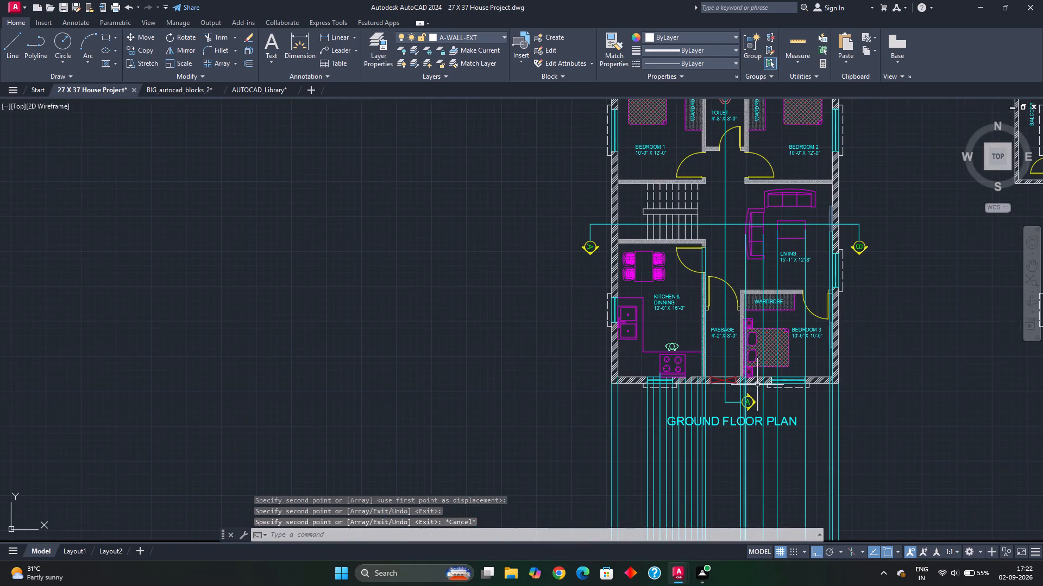
Copy the outer wall line in the section's lowest storey onto the two projection lines of the passage and Bedroom 3 wall.
{"action": "middle_click_drag", "start_coordinate": [764, 367], "coordinate": [748, 354]}
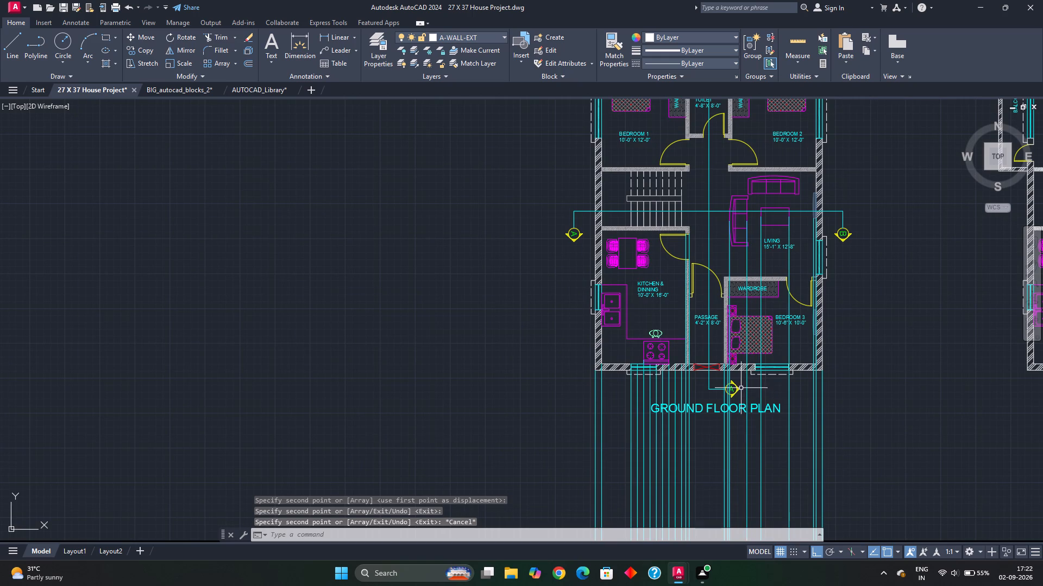
{"action": "middle_click_drag", "start_coordinate": [738, 453], "coordinate": [714, 213]}
{"action": "middle_click_drag", "start_coordinate": [705, 389], "coordinate": [702, 147]}
{"action": "middle_click_drag", "start_coordinate": [696, 393], "coordinate": [694, 385]}
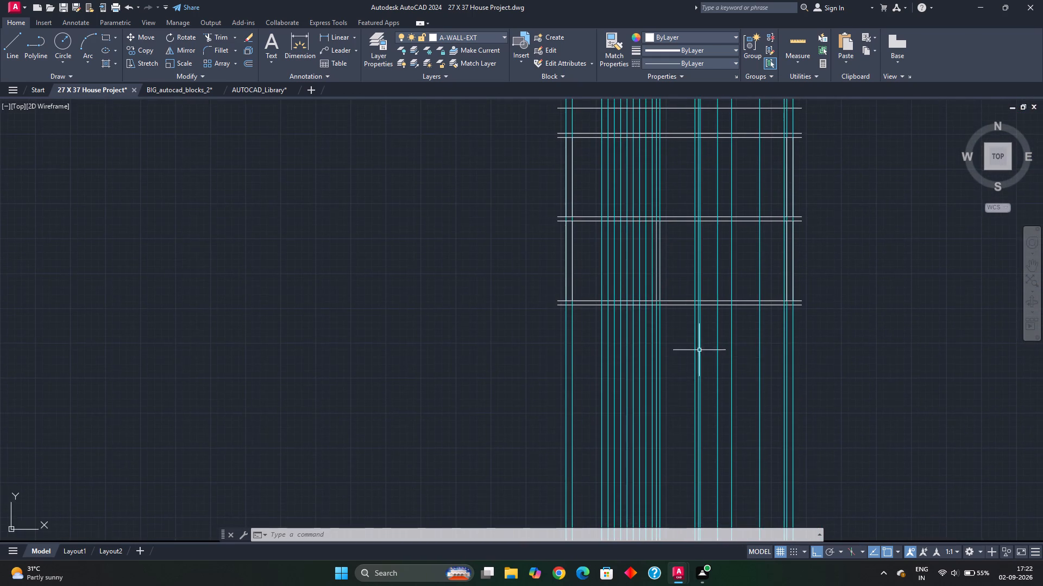
{"action": "scroll", "coordinate": [703, 265], "scroll_direction": "up", "scroll_amount": 2}
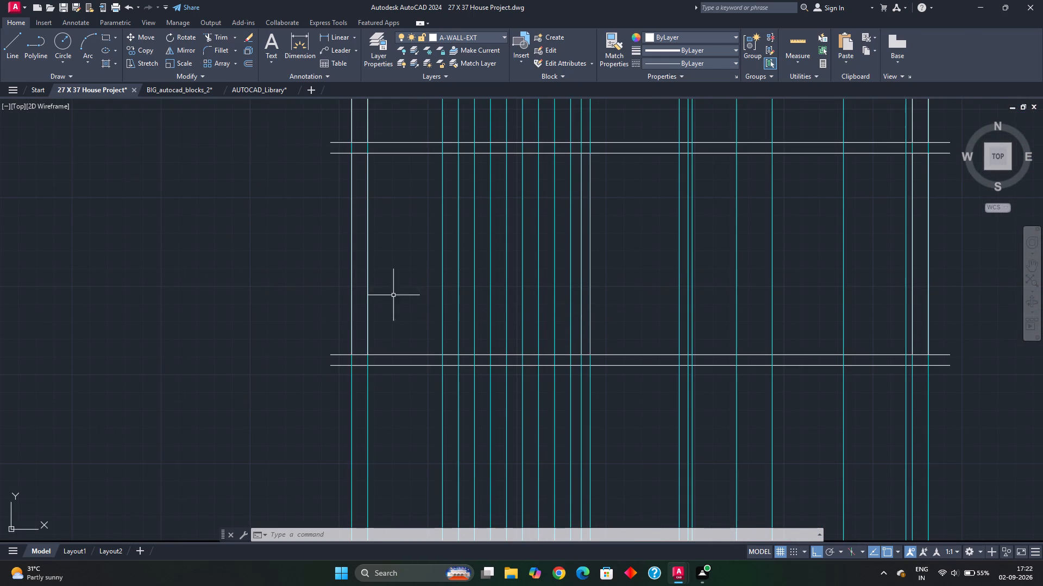
{"action": "left_click", "coordinate": [352, 292]}
{"action": "key", "text": "c"}
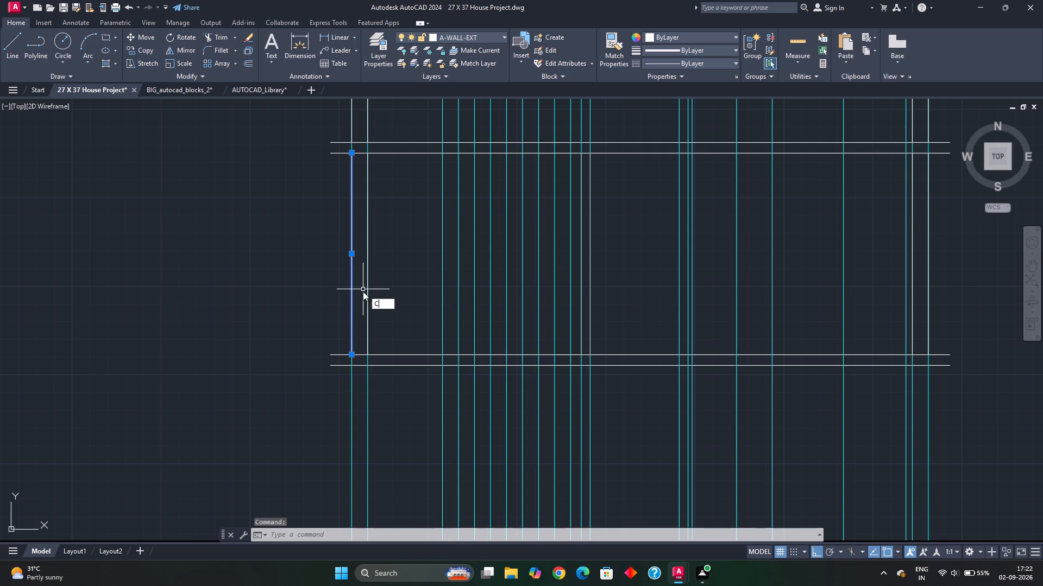
{"action": "left_click", "coordinate": [389, 320]}
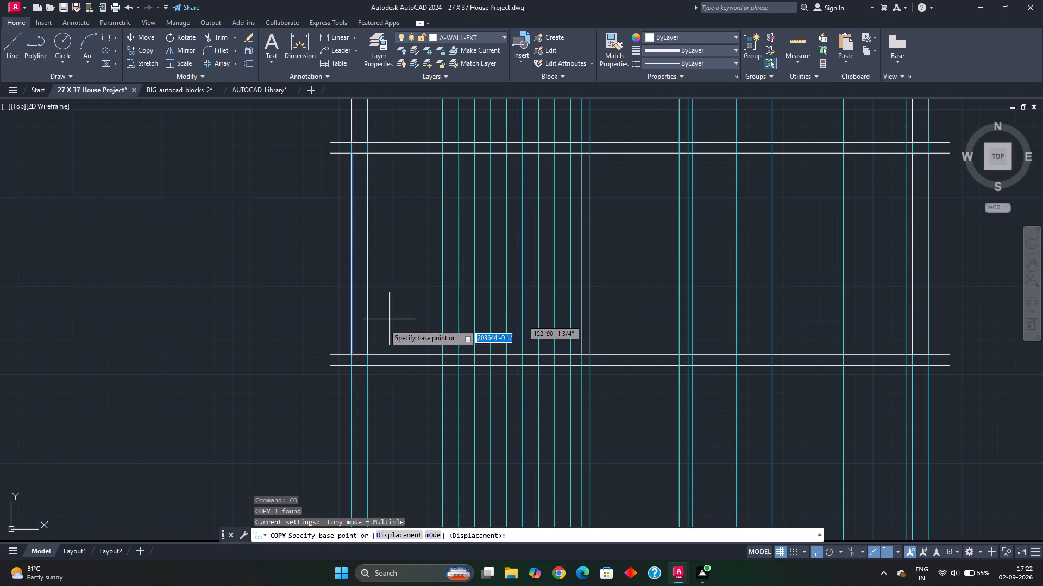
{"action": "left_click", "coordinate": [352, 354]}
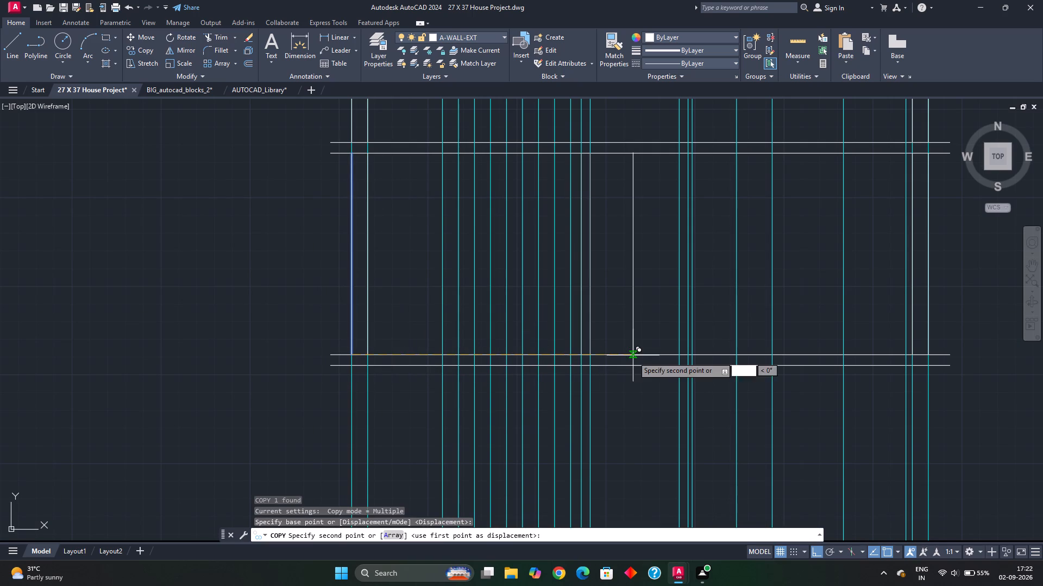
{"action": "scroll", "coordinate": [673, 361], "scroll_direction": "up", "scroll_amount": 3}
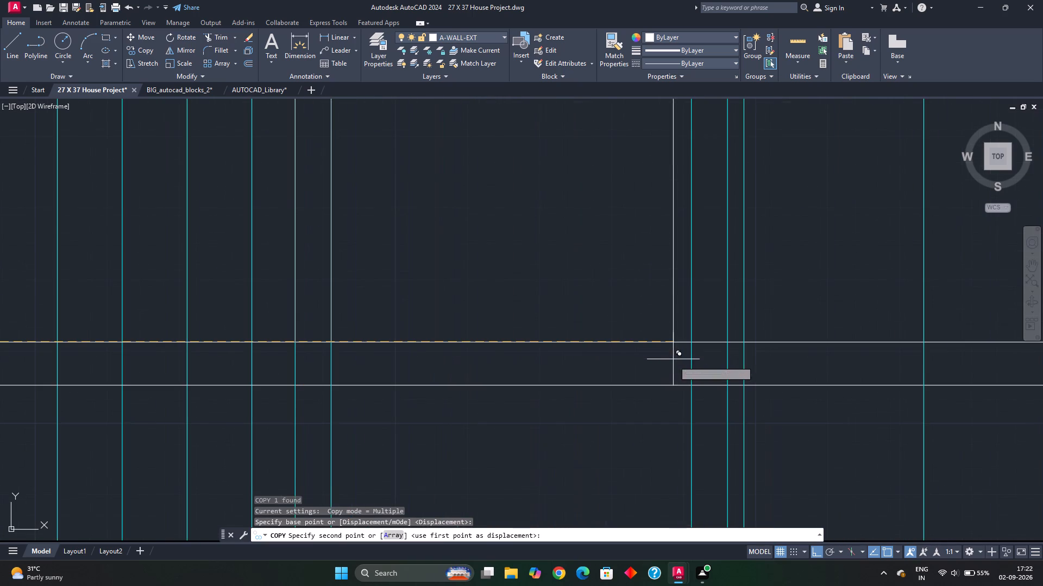
{"action": "left_click", "coordinate": [692, 343]}
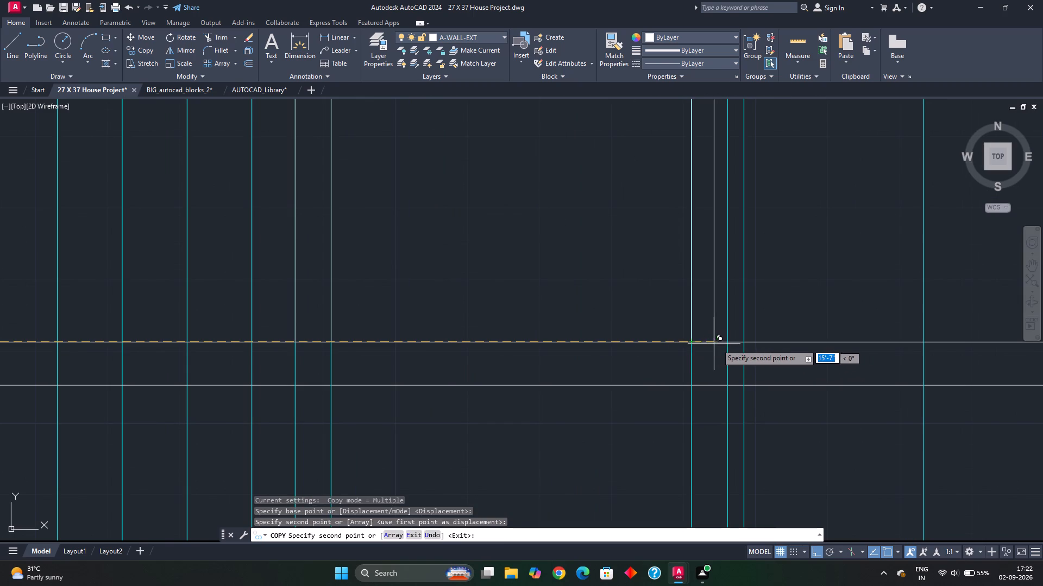
{"action": "left_click", "coordinate": [725, 346]}
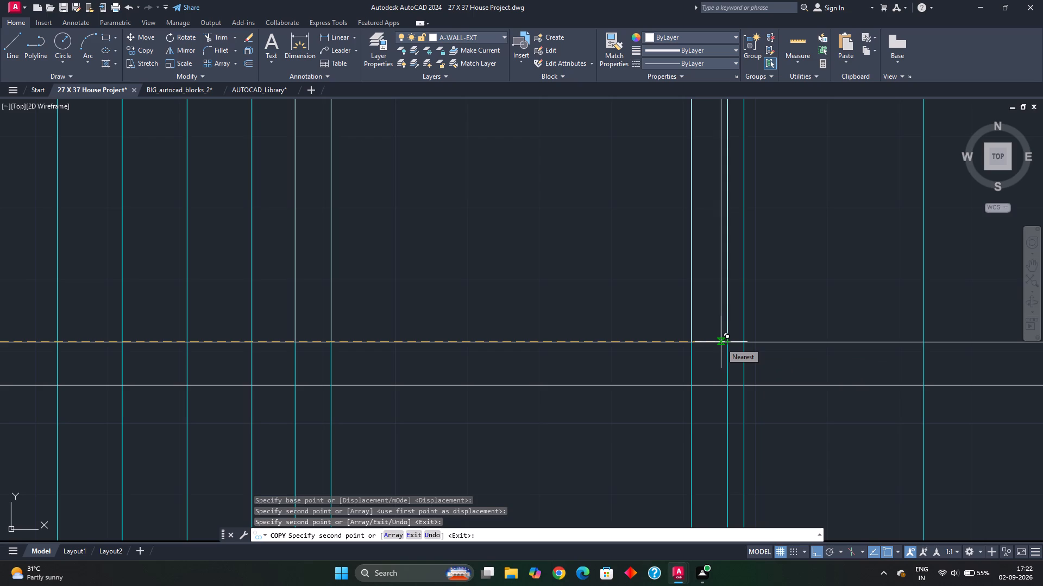
{"action": "key", "text": "Escape"}
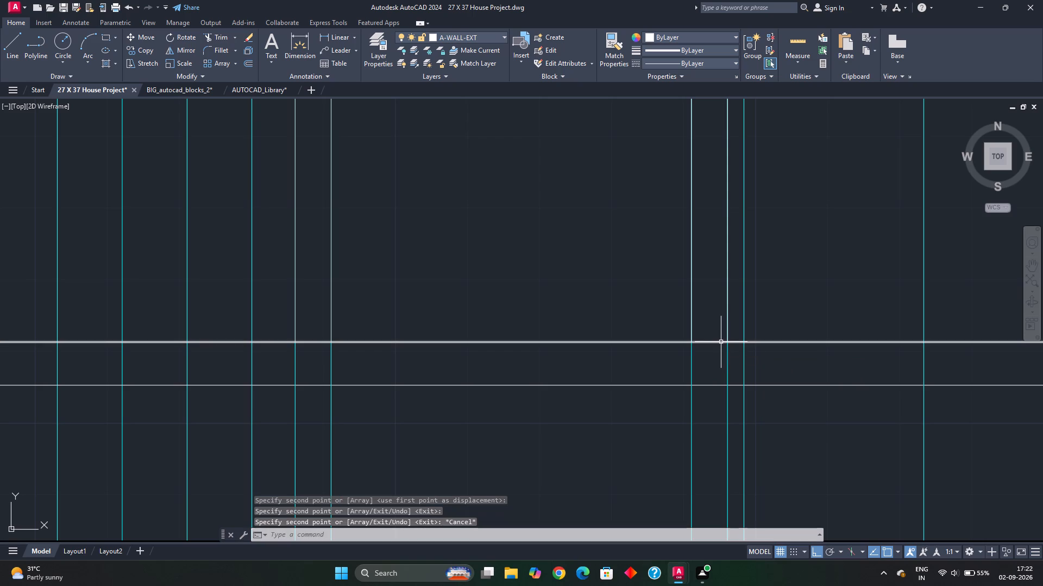
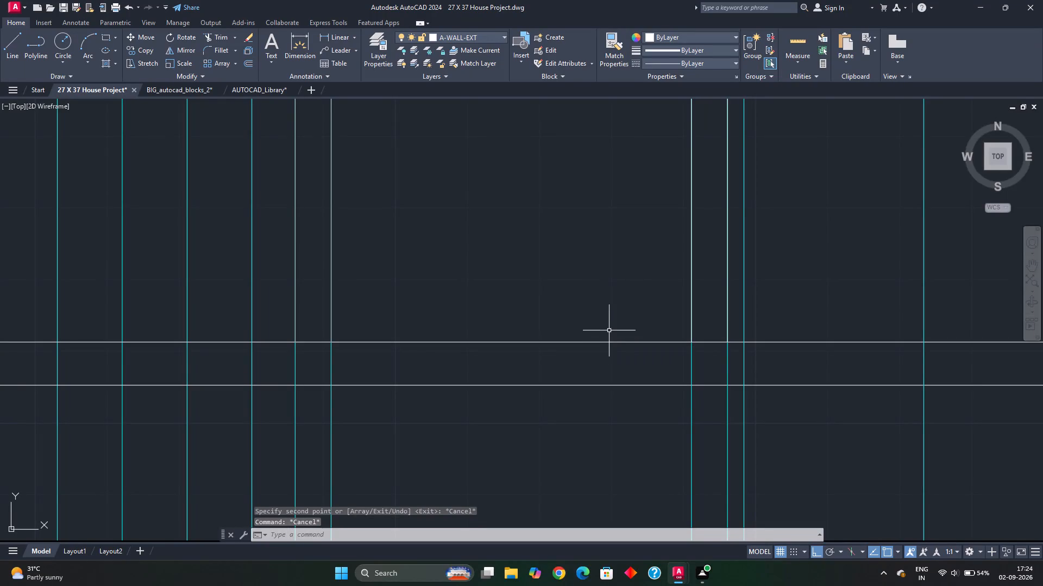
Measure the clear width between the outer wall and the kitchen and passage wall in the section's lowest storey.
{"action": "scroll", "coordinate": [526, 337], "scroll_direction": "down", "scroll_amount": 2}
{"action": "scroll", "coordinate": [510, 410], "scroll_direction": "down", "scroll_amount": 1}
{"action": "middle_click_drag", "start_coordinate": [510, 409], "coordinate": [555, 397]}
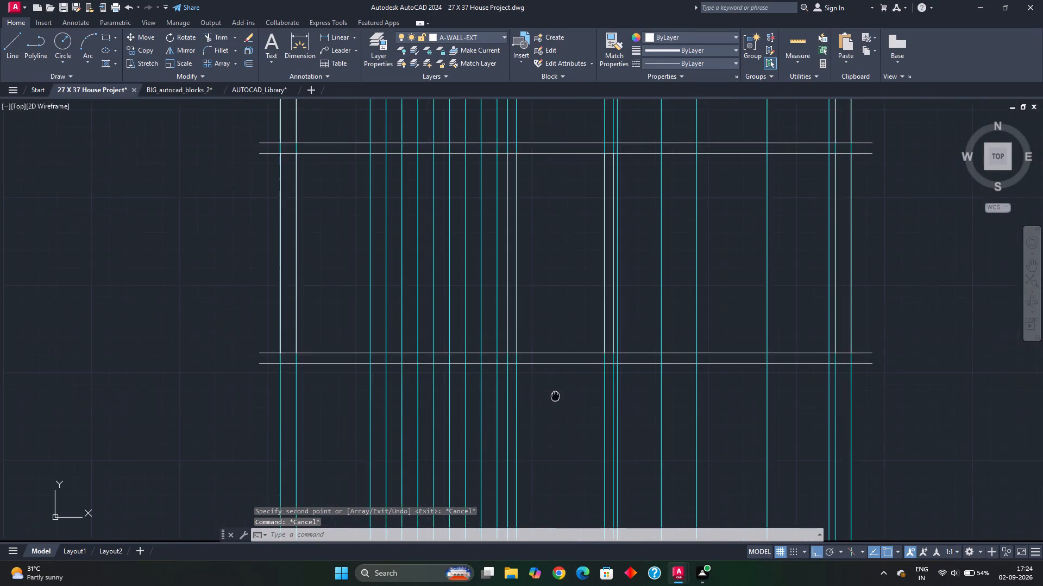
{"action": "middle_click_drag", "start_coordinate": [555, 397], "coordinate": [558, 395]}
{"action": "scroll", "coordinate": [531, 387], "scroll_direction": "down", "scroll_amount": 1}
{"action": "middle_click_drag", "start_coordinate": [532, 386], "coordinate": [552, 405]}
{"action": "middle_click_drag", "start_coordinate": [546, 334], "coordinate": [551, 352]}
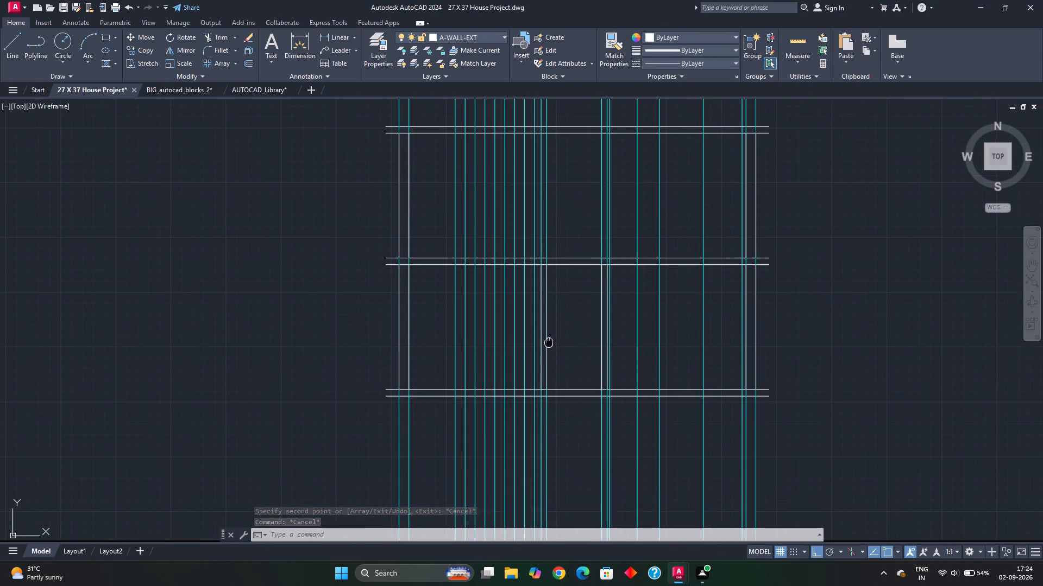
{"action": "middle_click_drag", "start_coordinate": [551, 352], "coordinate": [555, 370]}
{"action": "middle_click_drag", "start_coordinate": [556, 365], "coordinate": [575, 341]}
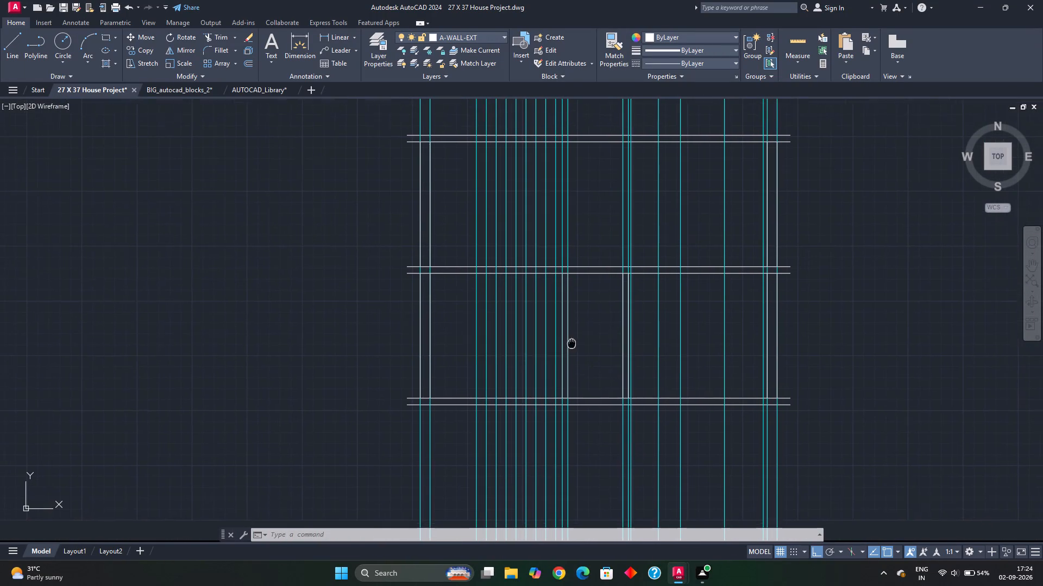
{"action": "middle_click_drag", "start_coordinate": [575, 341], "coordinate": [579, 339]}
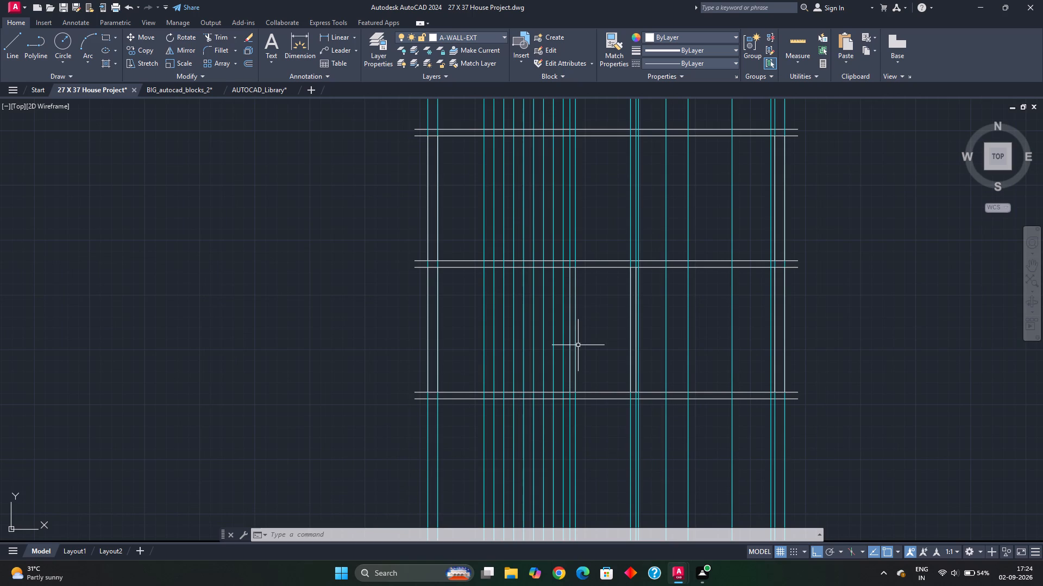
{"action": "scroll", "coordinate": [568, 396], "scroll_direction": "up", "scroll_amount": 4}
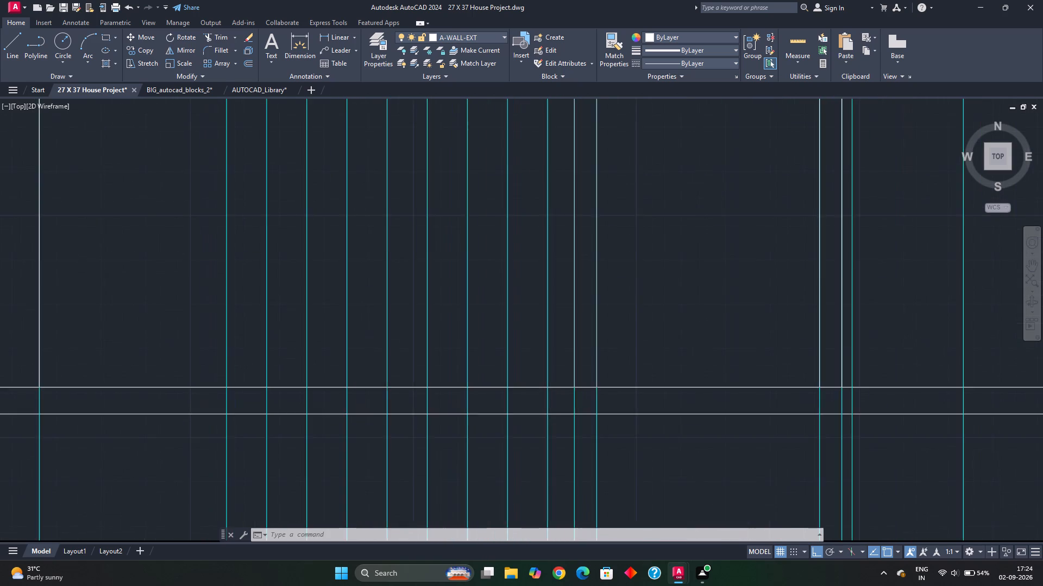
{"action": "middle_click_drag", "start_coordinate": [560, 396], "coordinate": [612, 395]}
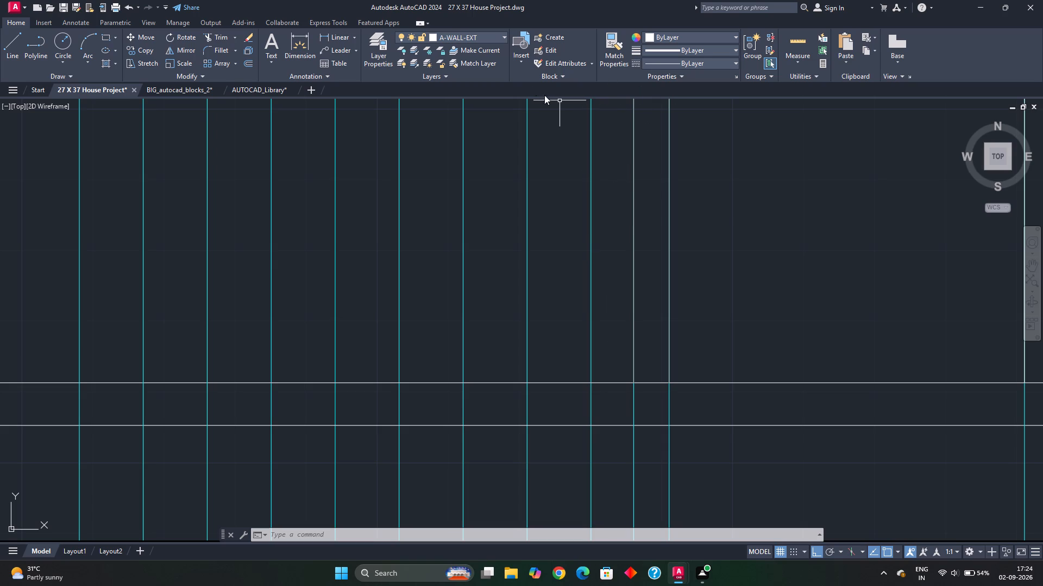
{"action": "left_click", "coordinate": [796, 43]}
{"action": "scroll", "coordinate": [559, 333], "scroll_direction": "down", "scroll_amount": 1}
{"action": "middle_click_drag", "start_coordinate": [562, 333], "coordinate": [566, 337]}
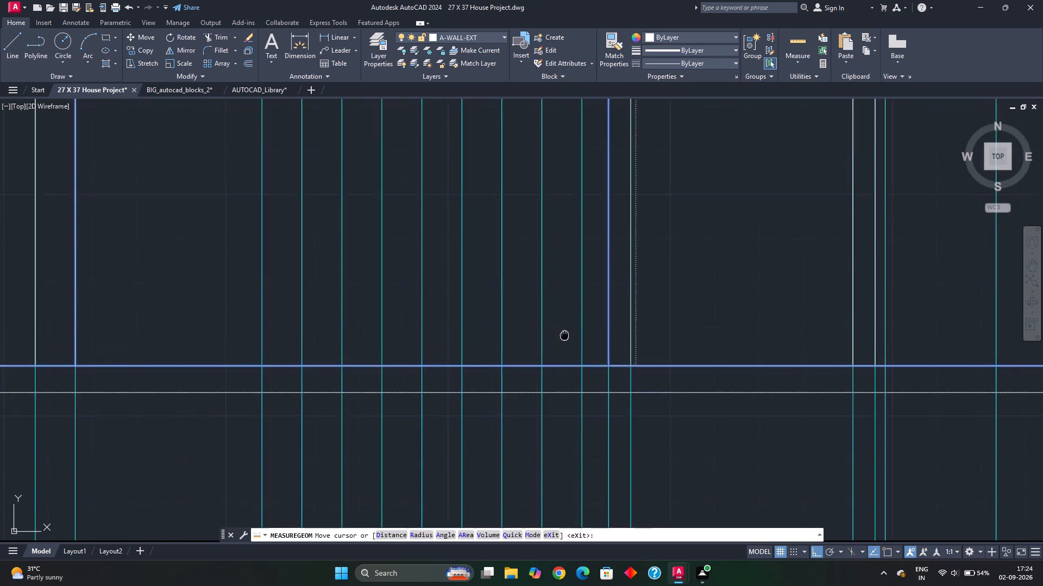
{"action": "middle_click_drag", "start_coordinate": [566, 337], "coordinate": [591, 351]}
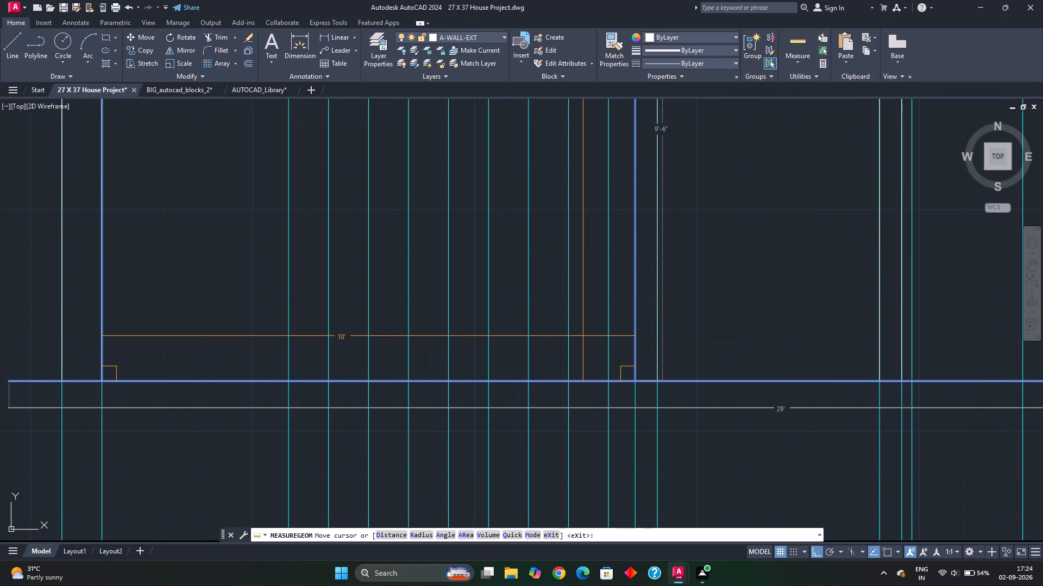
{"action": "scroll", "coordinate": [614, 339], "scroll_direction": "down", "scroll_amount": 3}
{"action": "key", "text": "Escape"}
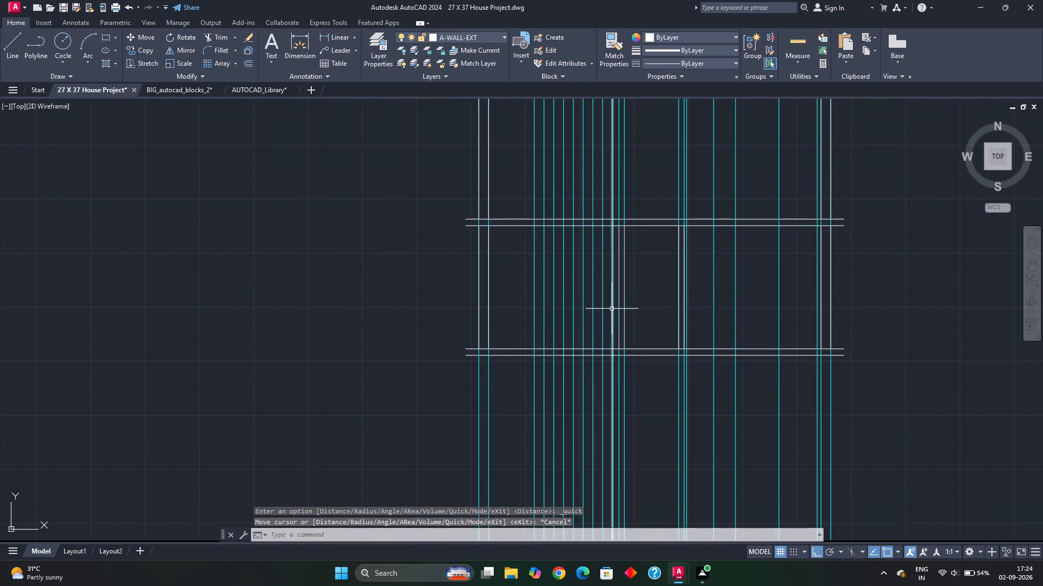
Examine the staircase and kitchen walls in the ground floor plan and trace the kitchen and passage wall's projection line down to the section.
{"action": "middle_click_drag", "start_coordinate": [626, 257], "coordinate": [620, 424]}
{"action": "middle_click_drag", "start_coordinate": [599, 247], "coordinate": [587, 448]}
{"action": "middle_click_drag", "start_coordinate": [608, 254], "coordinate": [593, 555]}
{"action": "middle_click_drag", "start_coordinate": [605, 263], "coordinate": [607, 451]}
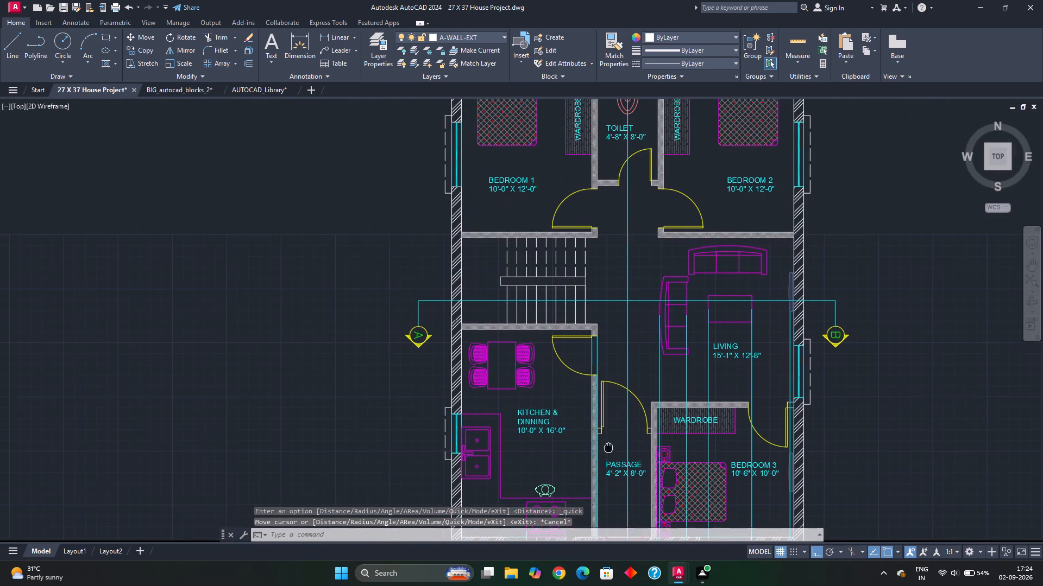
{"action": "middle_click_drag", "start_coordinate": [607, 451], "coordinate": [607, 451]}
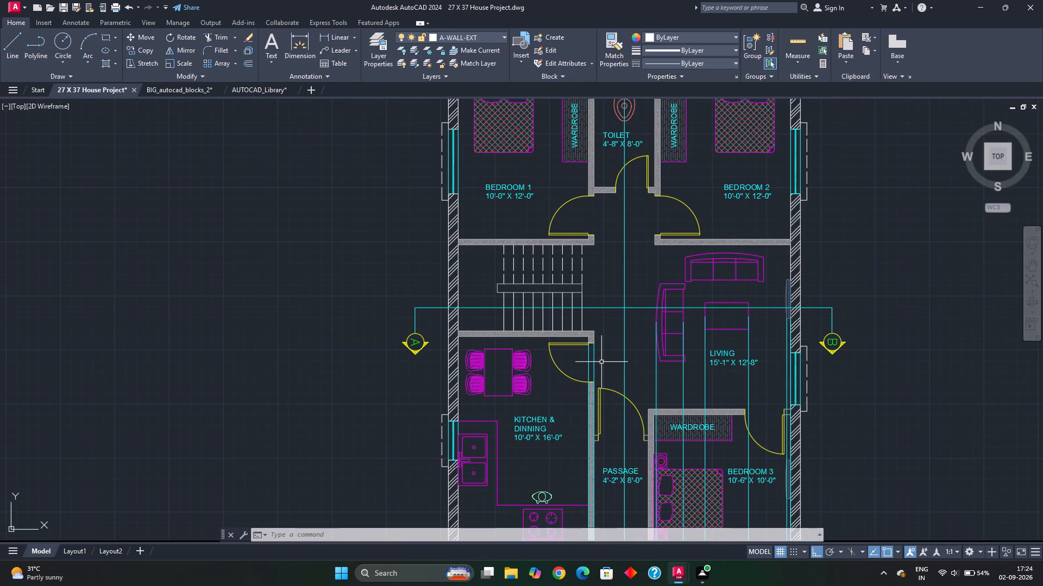
{"action": "middle_click_drag", "start_coordinate": [586, 335], "coordinate": [580, 303]}
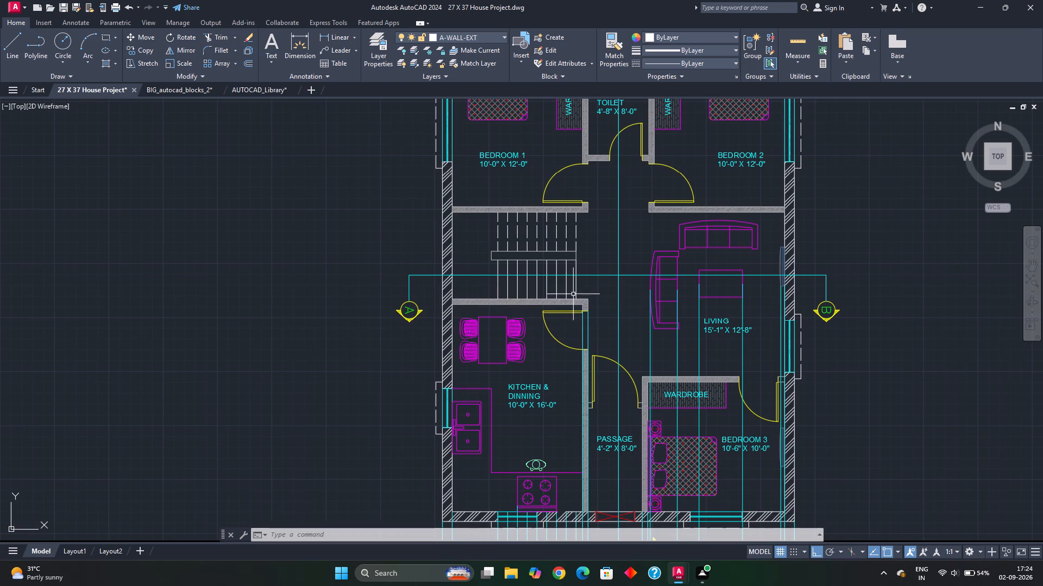
{"action": "scroll", "coordinate": [581, 305], "scroll_direction": "up", "scroll_amount": 2}
{"action": "scroll", "coordinate": [577, 334], "scroll_direction": "down", "scroll_amount": 1}
{"action": "middle_click_drag", "start_coordinate": [575, 381], "coordinate": [577, 328]}
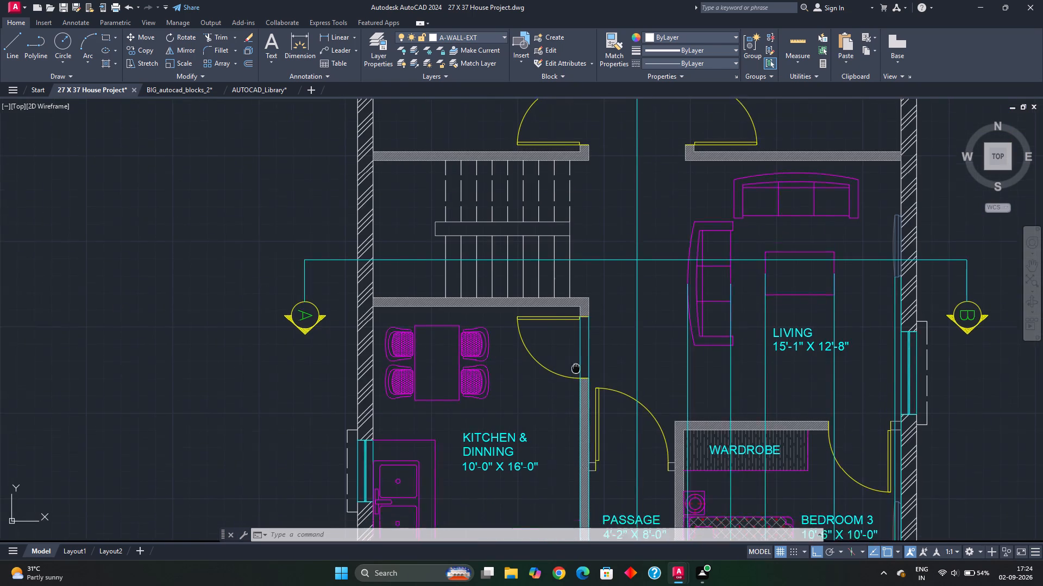
{"action": "middle_click_drag", "start_coordinate": [577, 328], "coordinate": [571, 210]}
{"action": "scroll", "coordinate": [570, 436], "scroll_direction": "down", "scroll_amount": 1}
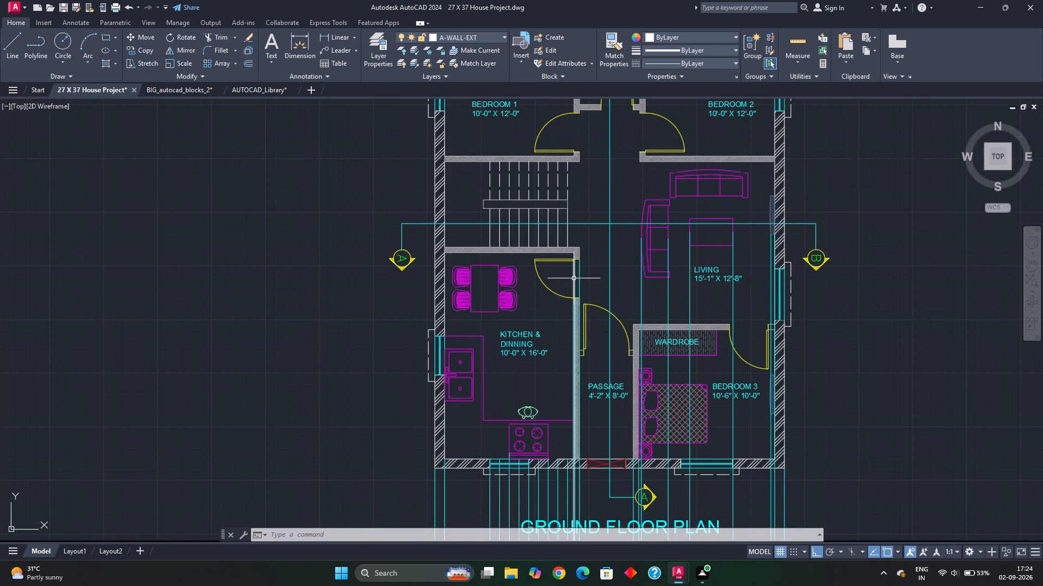
{"action": "left_click", "coordinate": [574, 278]}
{"action": "scroll", "coordinate": [576, 426], "scroll_direction": "down", "scroll_amount": 3}
{"action": "middle_click_drag", "start_coordinate": [574, 455], "coordinate": [547, 229]}
{"action": "scroll", "coordinate": [545, 406], "scroll_direction": "up", "scroll_amount": 3}
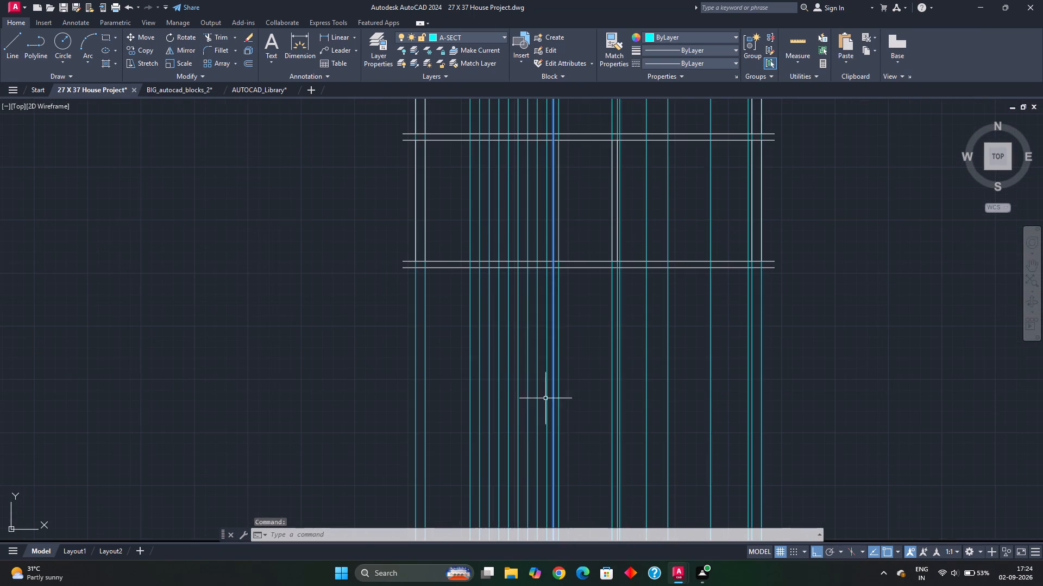
{"action": "middle_click_drag", "start_coordinate": [554, 274], "coordinate": [581, 342]}
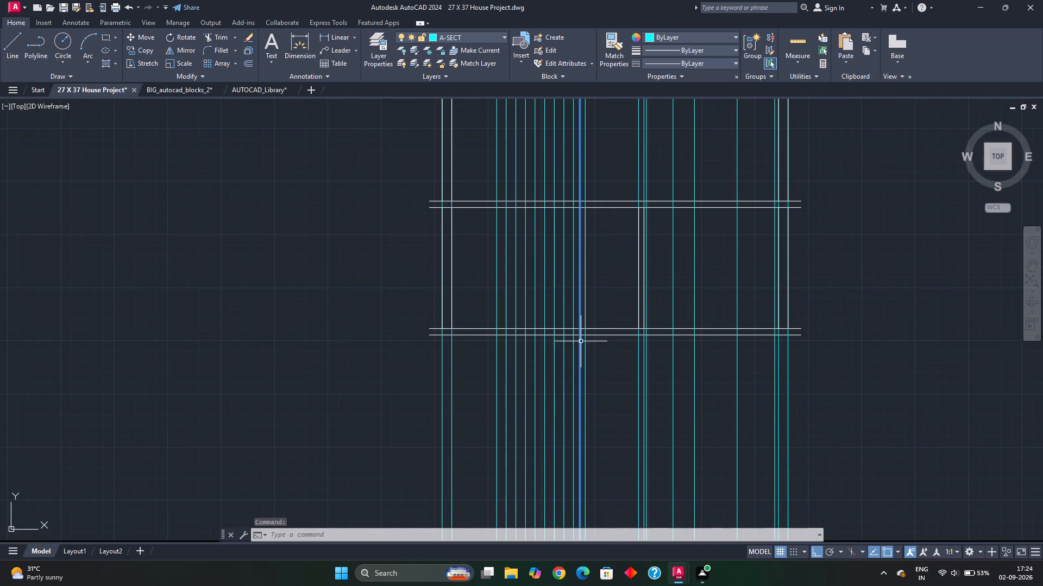
{"action": "scroll", "coordinate": [580, 337], "scroll_direction": "up", "scroll_amount": 2}
{"action": "key", "text": "Escape"}
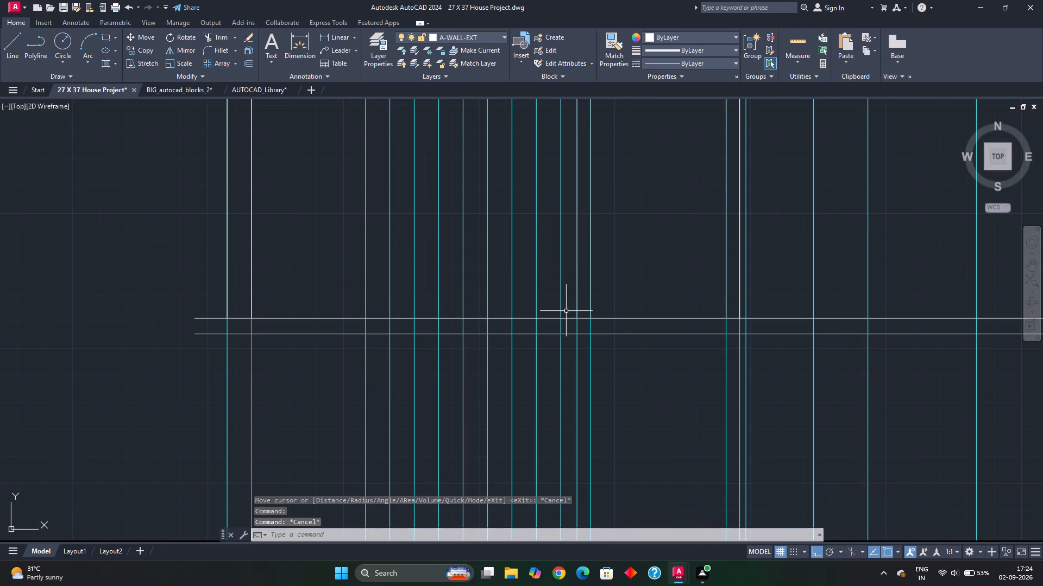
Start a line in the section's lowest storey where the stair projection line nearest the kitchen and passage wall meets the floor slab's upper edge.
{"action": "scroll", "coordinate": [561, 320], "scroll_direction": "down", "scroll_amount": 1}
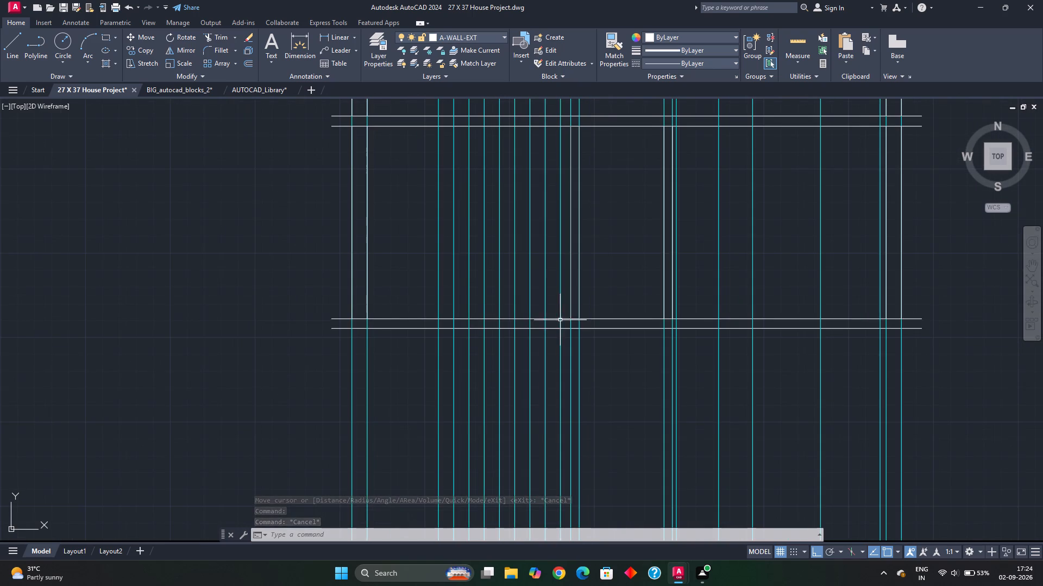
{"action": "middle_click_drag", "start_coordinate": [561, 328], "coordinate": [564, 342]}
{"action": "scroll", "coordinate": [564, 334], "scroll_direction": "up", "scroll_amount": 1}
{"action": "middle_click_drag", "start_coordinate": [565, 334], "coordinate": [573, 342]}
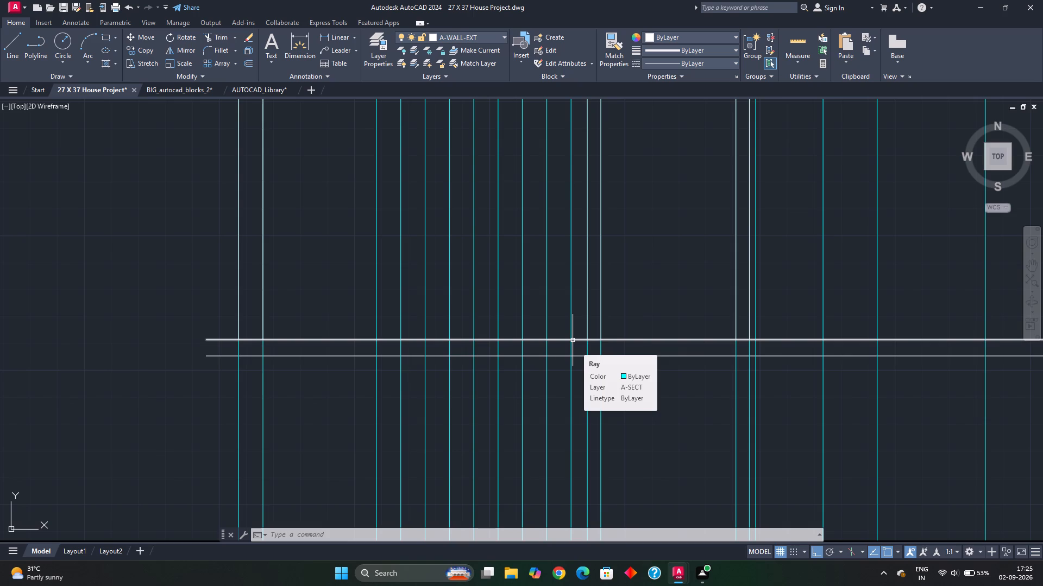
{"action": "key", "text": "l"}
{"action": "key", "text": "Return"}
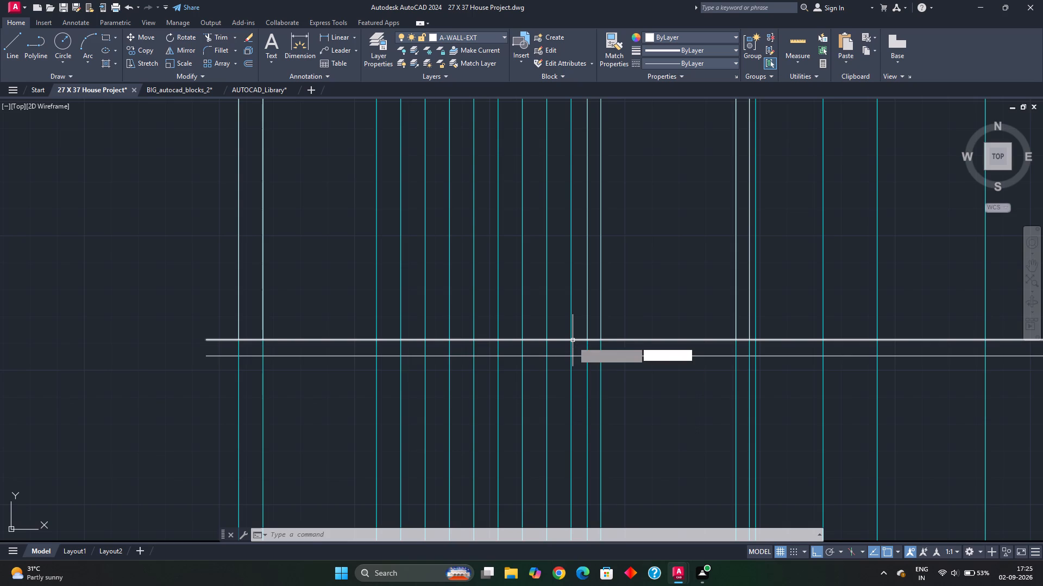
{"action": "scroll", "coordinate": [571, 341], "scroll_direction": "up", "scroll_amount": 2}
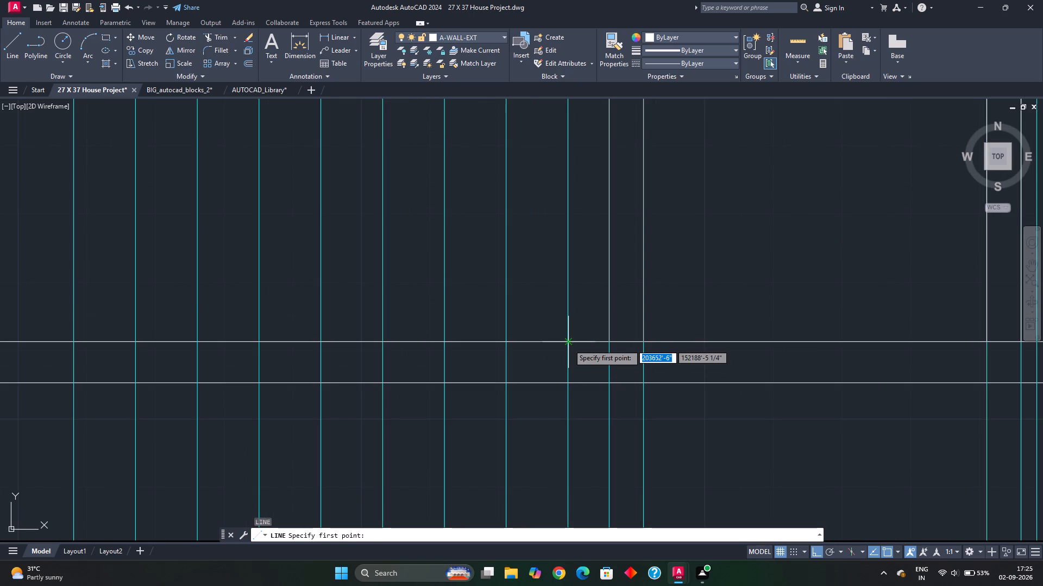
{"action": "left_click", "coordinate": [568, 344]}
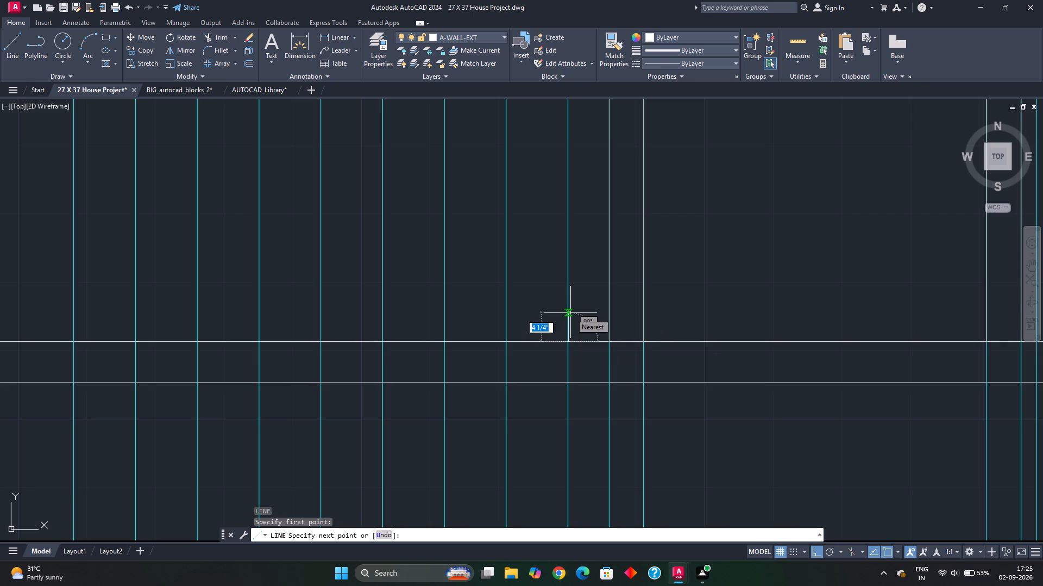
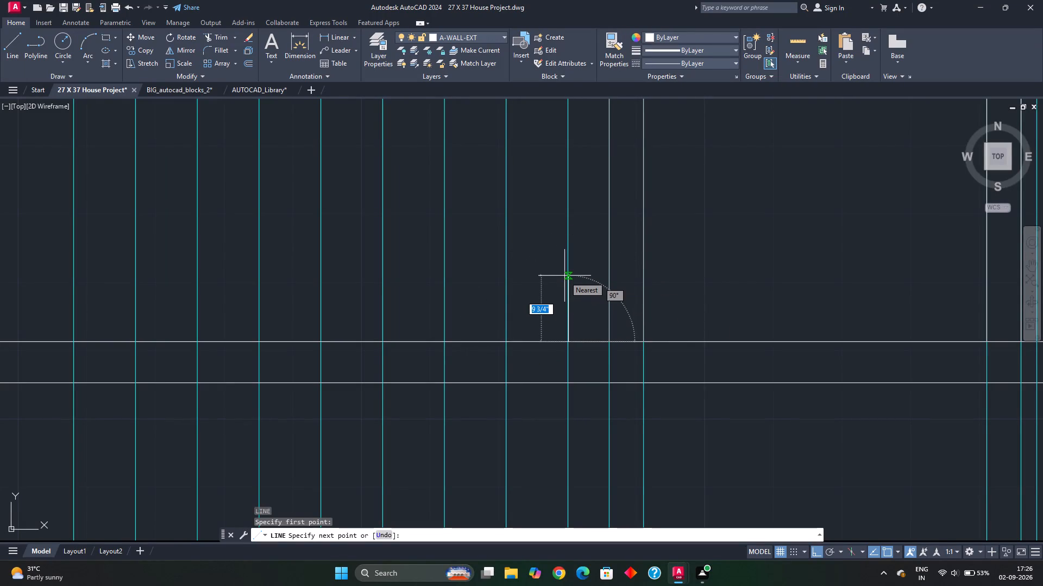
Draw the first stair riser 9" high and its tread across to the adjacent stair projection line.
{"action": "type", "text": "9\""}
{"action": "key", "text": "Return"}
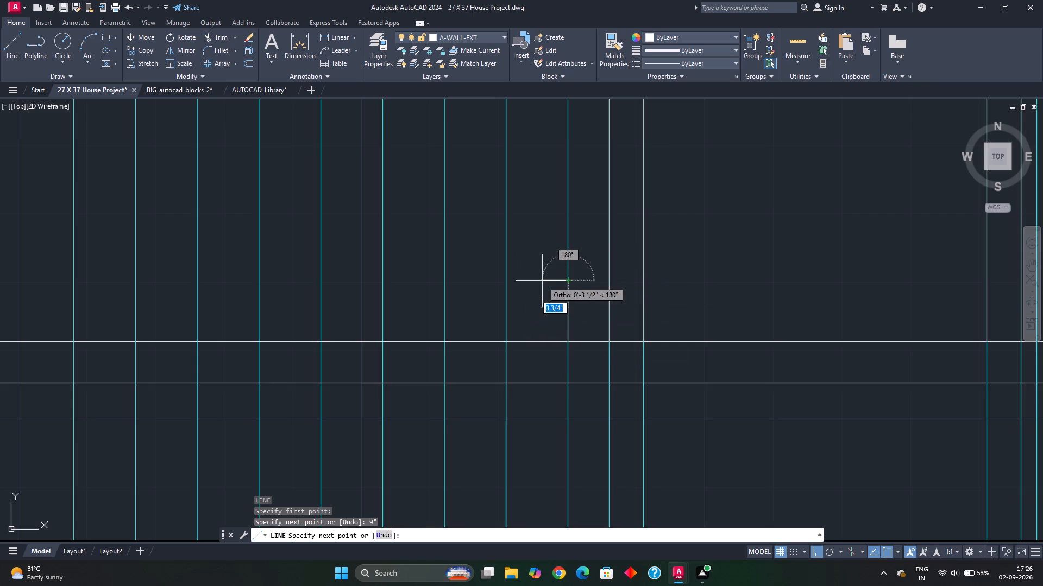
{"action": "left_click", "coordinate": [510, 282]}
{"action": "key", "text": "Escape"}
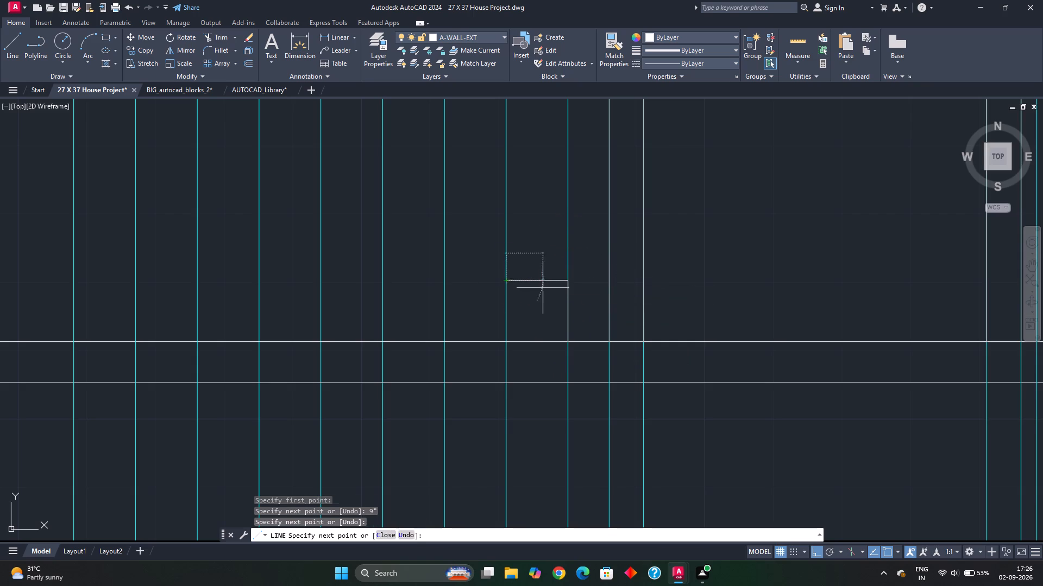
{"action": "key", "text": "Escape"}
Copy the riser and tread seven times from the riser's foot, placing each copy at the previous tread's end to form an eight-step flight.
{"action": "left_click", "coordinate": [577, 309]}
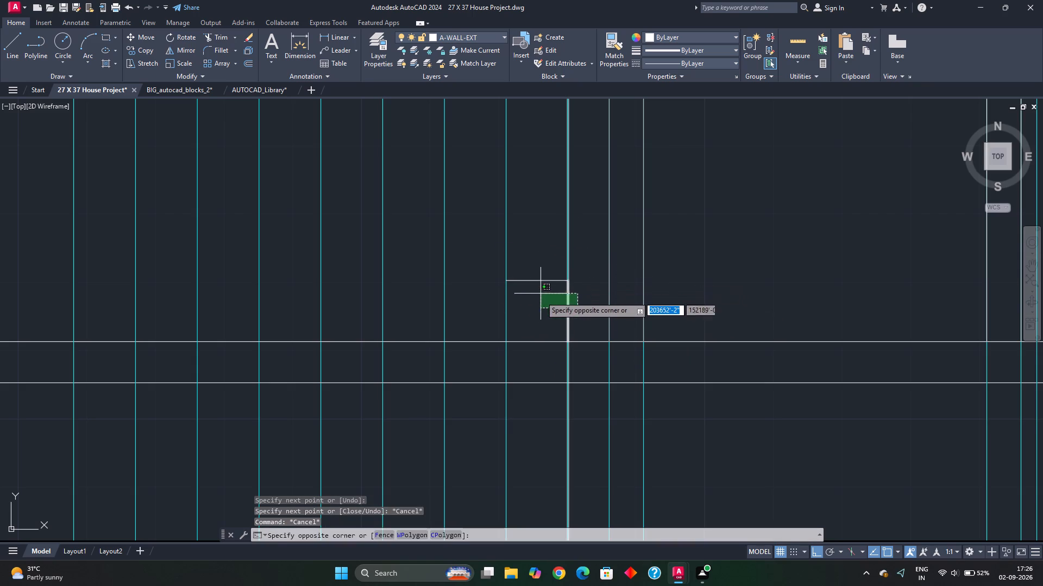
{"action": "key", "text": "Escape"}
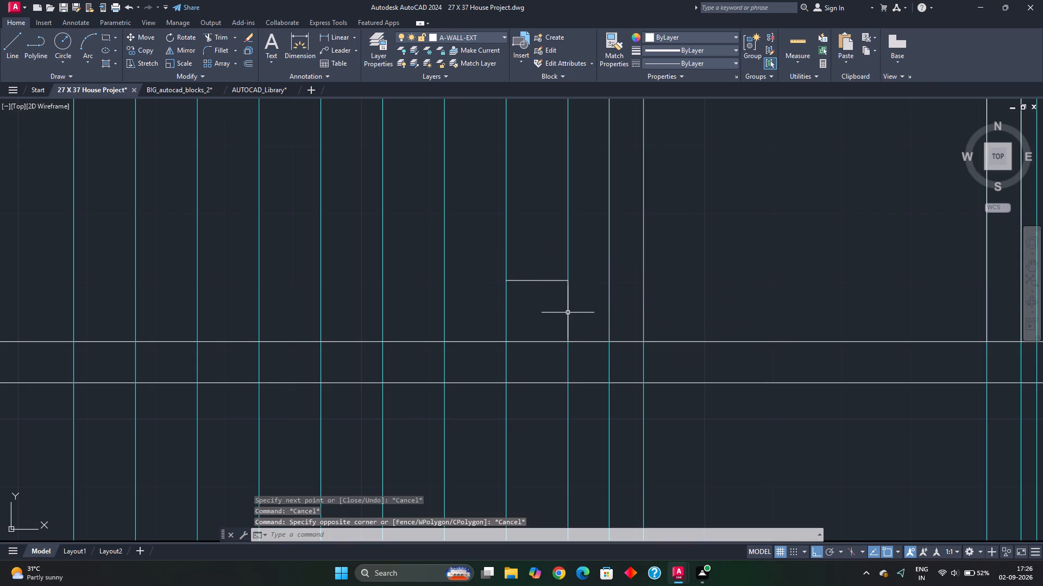
{"action": "left_click", "coordinate": [568, 313]}
{"action": "left_click", "coordinate": [549, 282]}
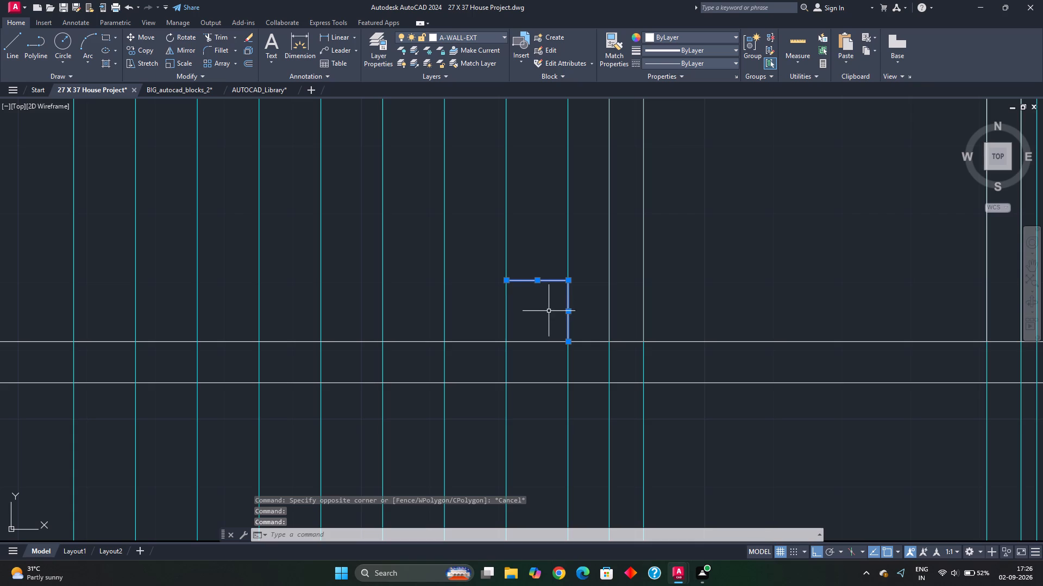
{"action": "type", "text": "CO"}
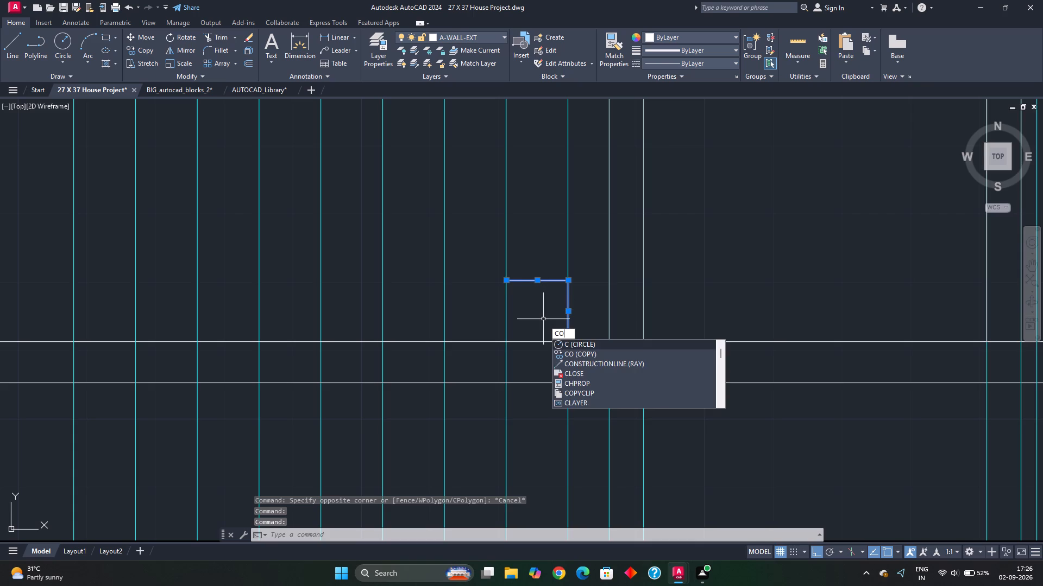
{"action": "key", "text": "Return"}
{"action": "left_click", "coordinate": [567, 346]}
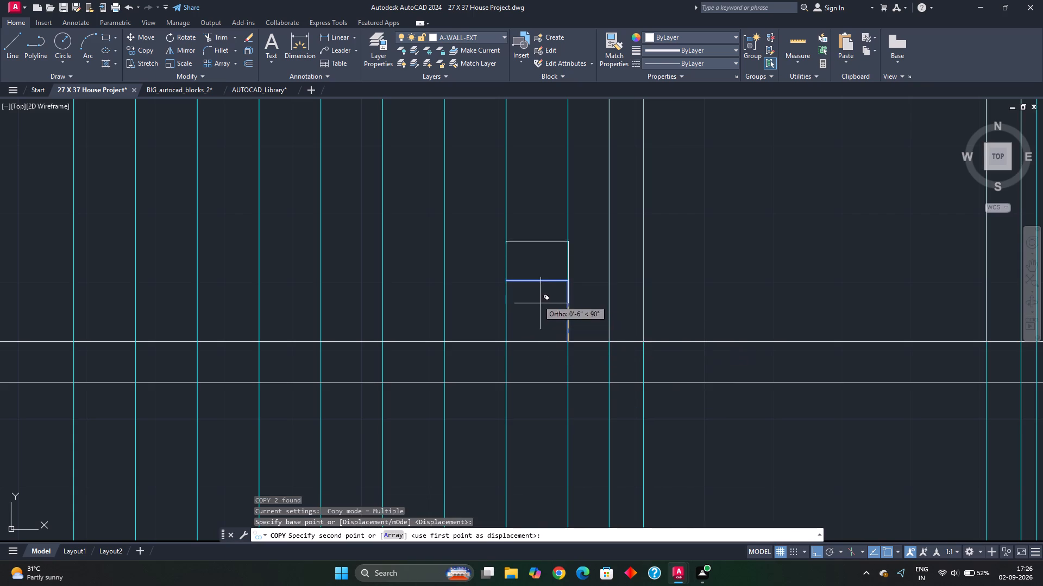
{"action": "left_click", "coordinate": [507, 278]}
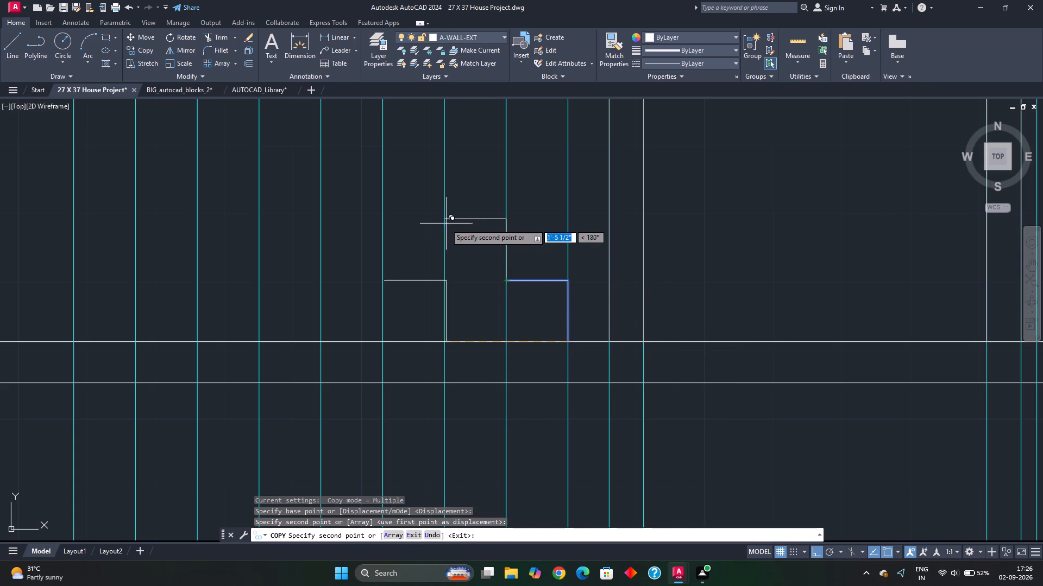
{"action": "left_click", "coordinate": [443, 222]}
{"action": "middle_click_drag", "start_coordinate": [481, 283], "coordinate": [594, 378]}
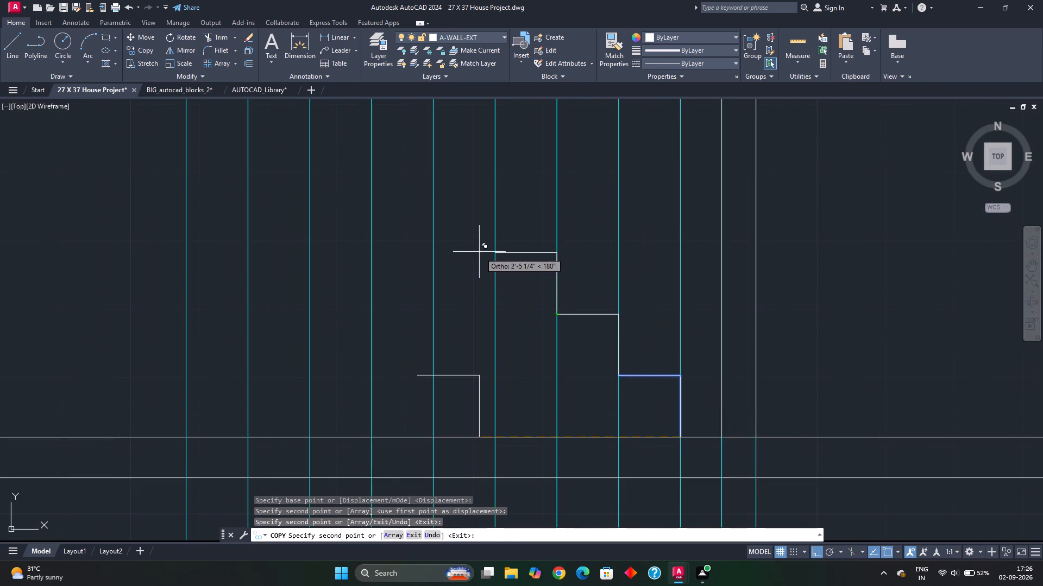
{"action": "left_click", "coordinate": [492, 253]}
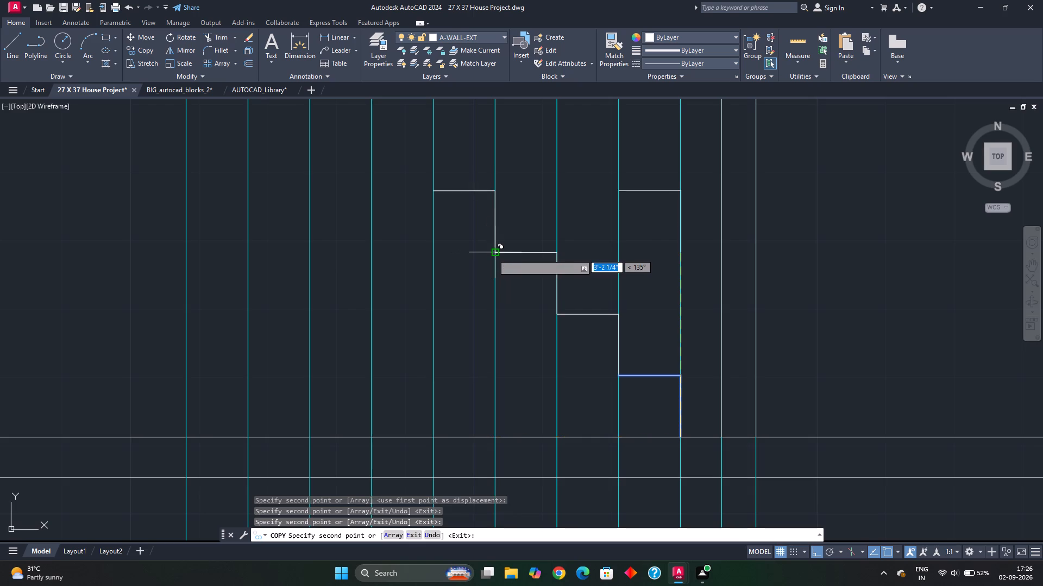
{"action": "middle_click_drag", "start_coordinate": [514, 305], "coordinate": [625, 396]}
{"action": "left_click", "coordinate": [543, 283]}
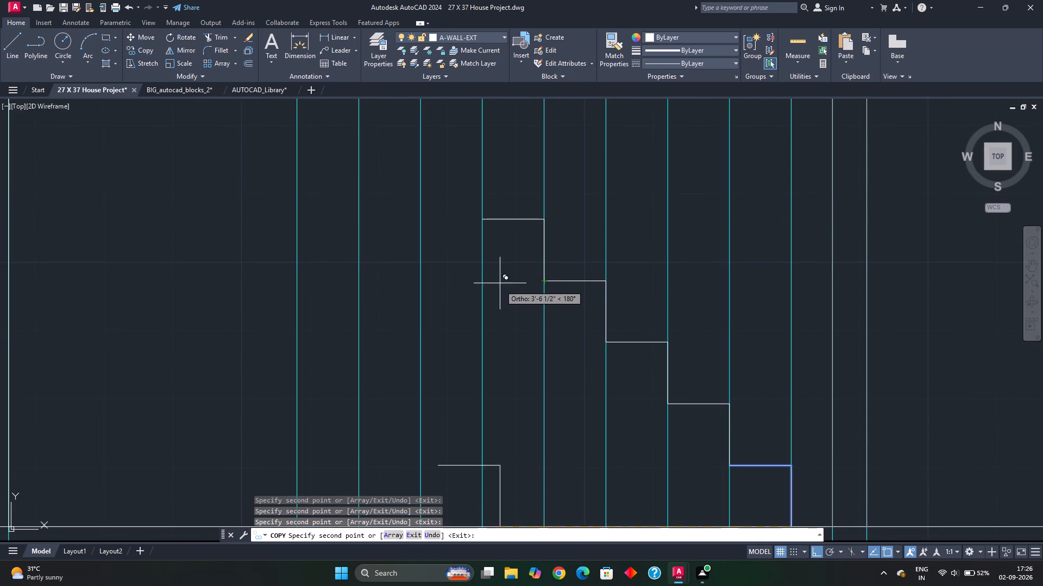
{"action": "middle_click_drag", "start_coordinate": [502, 291], "coordinate": [569, 372]}
{"action": "left_click", "coordinate": [546, 302]}
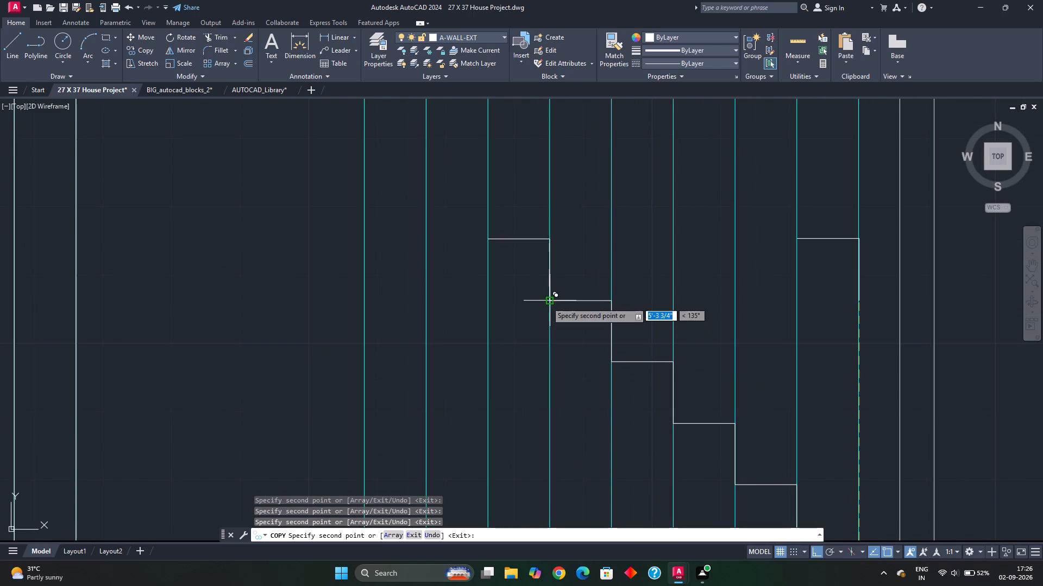
{"action": "left_click", "coordinate": [486, 238]}
{"action": "middle_click_drag", "start_coordinate": [441, 209], "coordinate": [451, 239]}
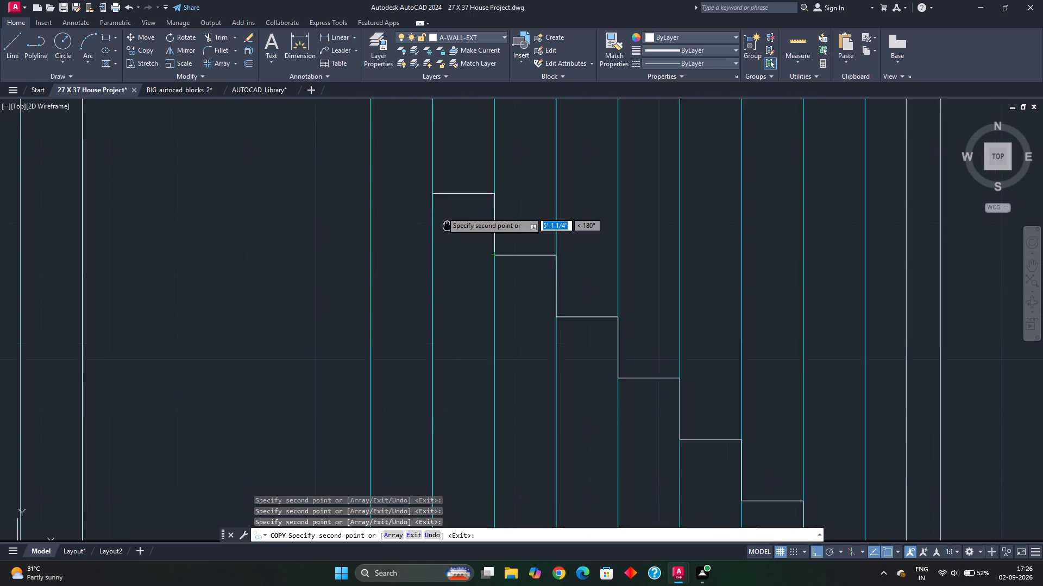
{"action": "middle_click_drag", "start_coordinate": [451, 239], "coordinate": [480, 286]}
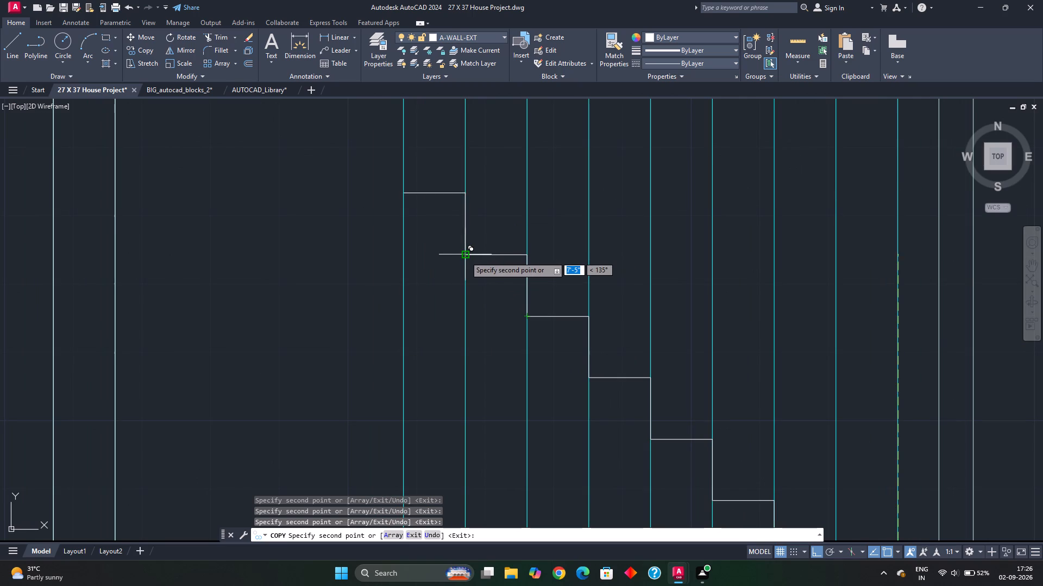
{"action": "left_click", "coordinate": [465, 256]}
{"action": "scroll", "coordinate": [502, 319], "scroll_direction": "down", "scroll_amount": 2}
{"action": "middle_click_drag", "start_coordinate": [540, 352], "coordinate": [474, 307]}
{"action": "key", "text": "Escape"}
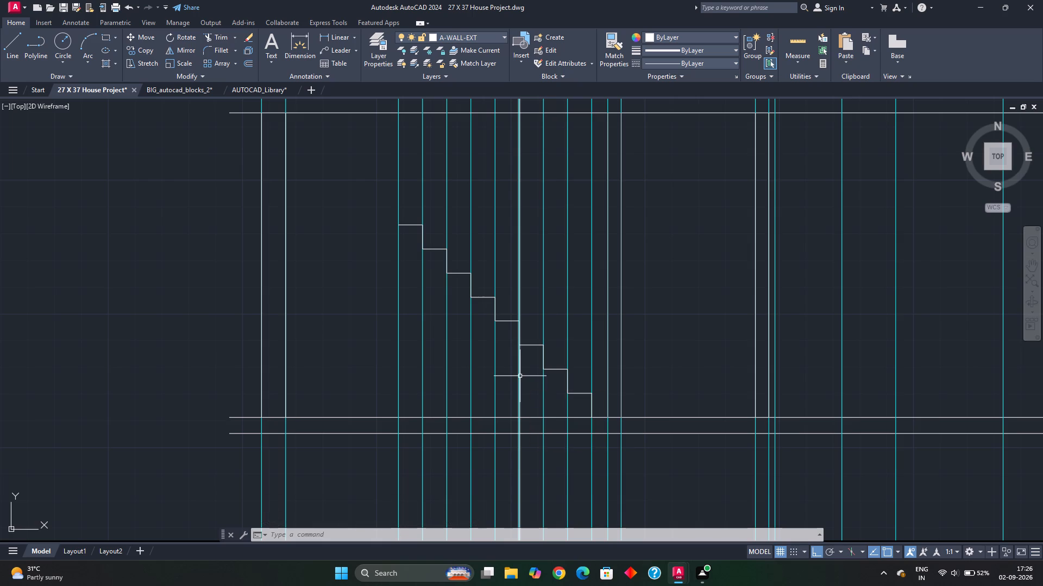
Draw a diagonal line from the first riser's foot on the floor slab to the outer end of the topmost tread.
{"action": "scroll", "coordinate": [442, 266], "scroll_direction": "down", "scroll_amount": 1}
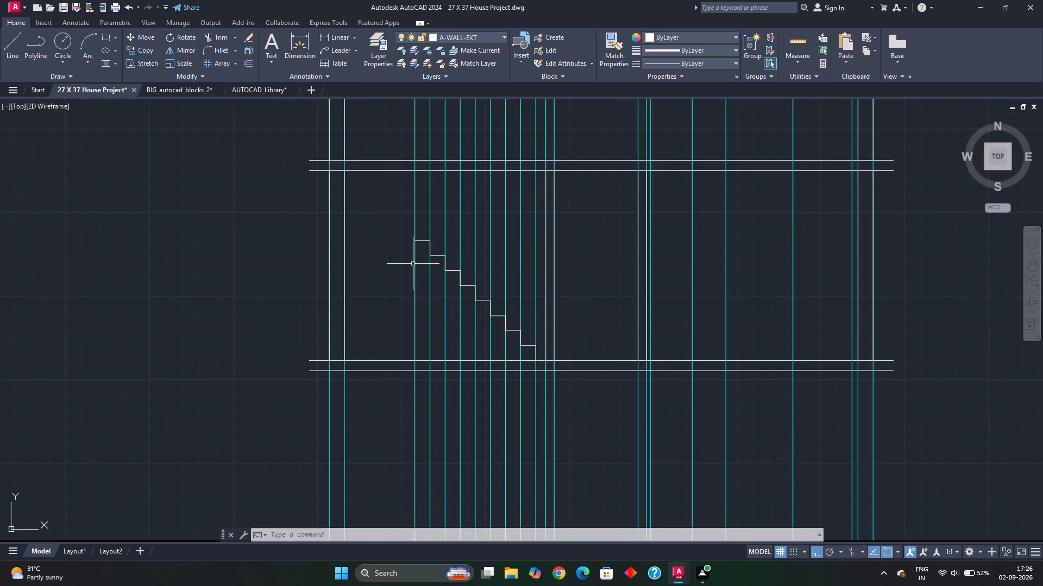
{"action": "scroll", "coordinate": [439, 313], "scroll_direction": "down", "scroll_amount": 1}
{"action": "middle_click_drag", "start_coordinate": [442, 319], "coordinate": [444, 329]}
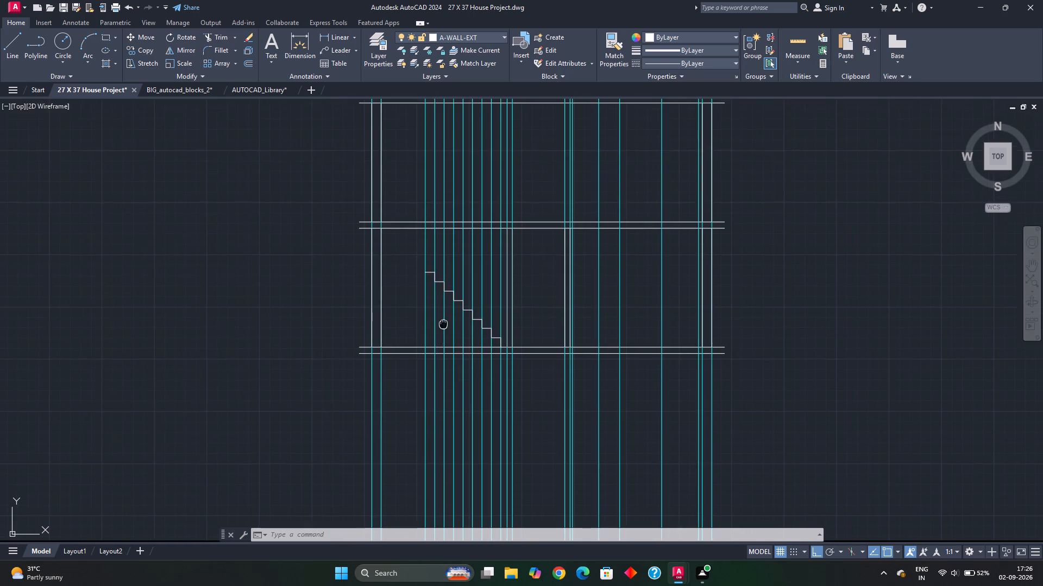
{"action": "middle_click_drag", "start_coordinate": [444, 329], "coordinate": [448, 343]}
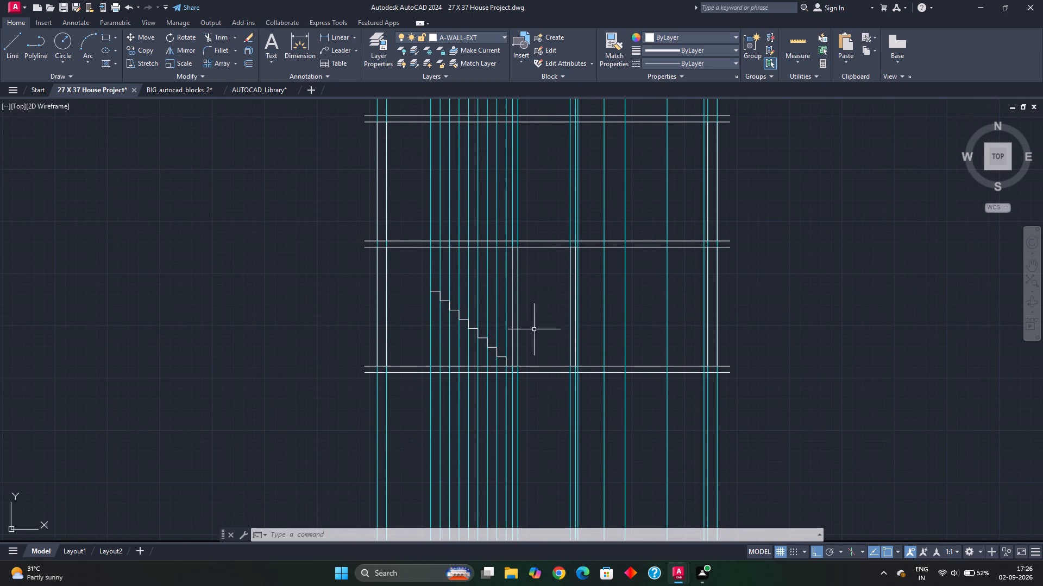
{"action": "scroll", "coordinate": [504, 356], "scroll_direction": "up", "scroll_amount": 2}
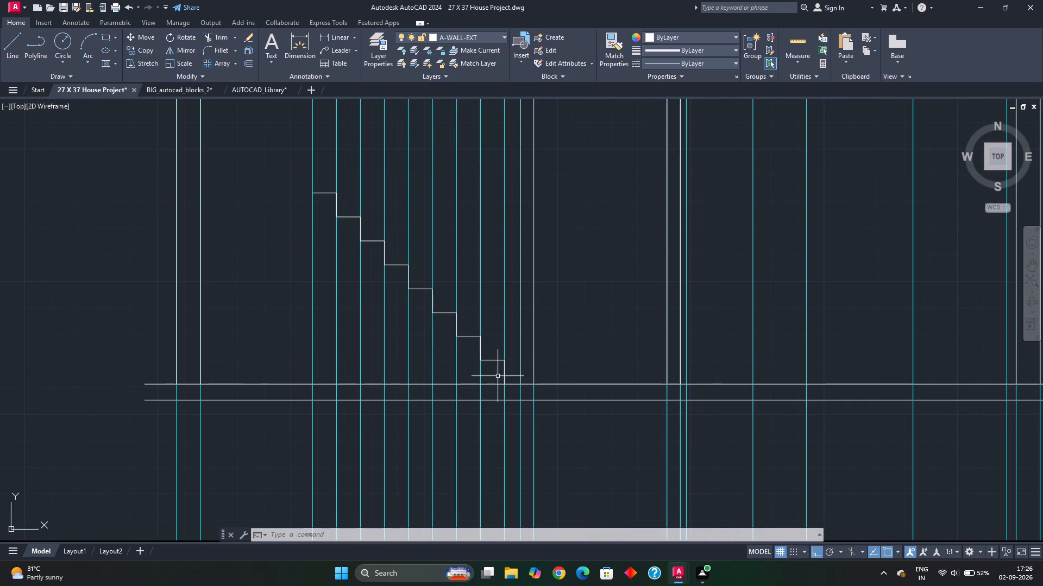
{"action": "key", "text": "l"}
{"action": "key", "text": "Return"}
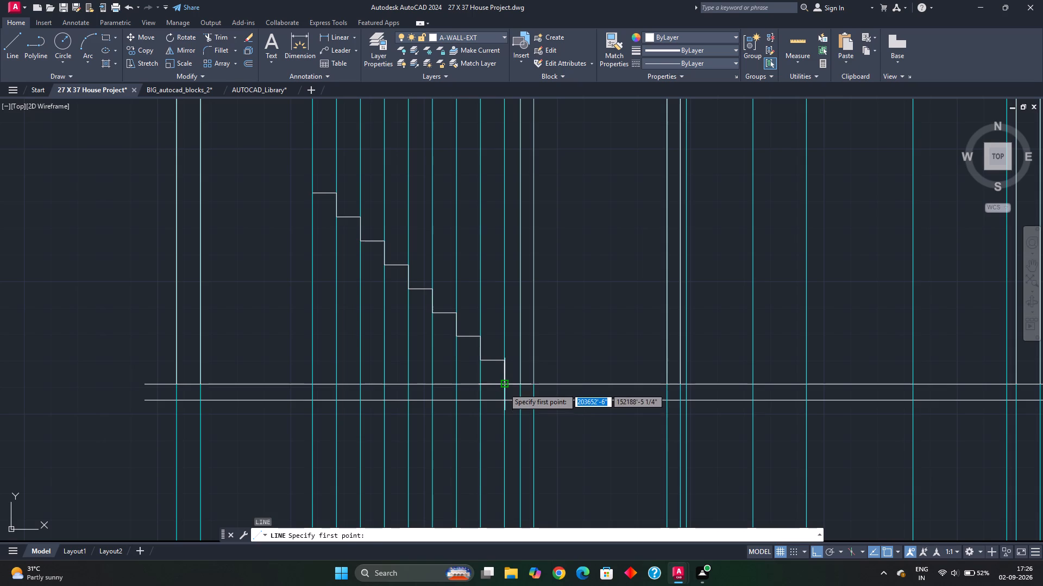
{"action": "left_click", "coordinate": [504, 388]}
{"action": "scroll", "coordinate": [328, 211], "scroll_direction": "up", "scroll_amount": 1}
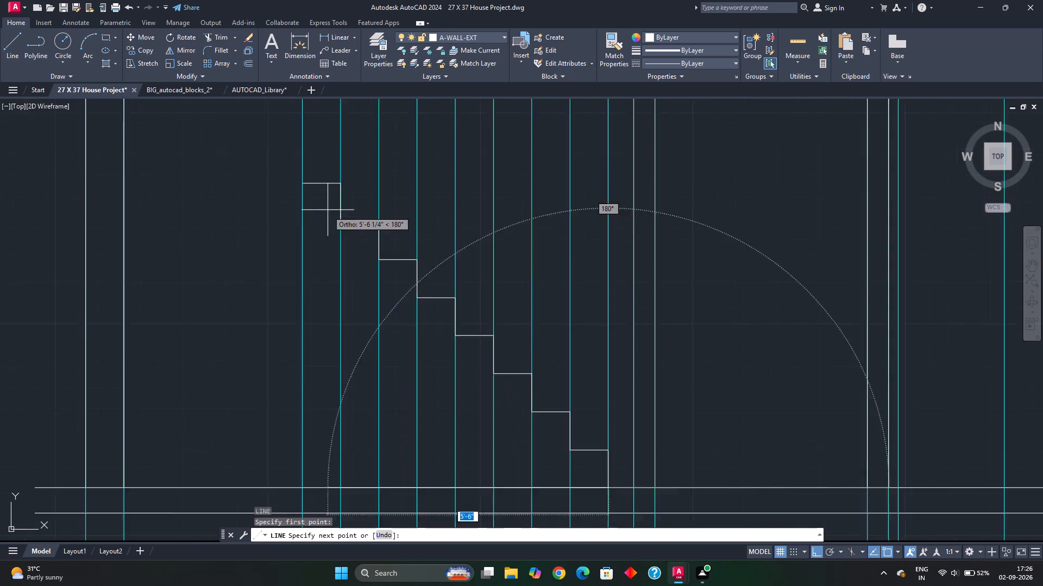
{"action": "scroll", "coordinate": [328, 211], "scroll_direction": "up", "scroll_amount": 1}
{"action": "middle_click_drag", "start_coordinate": [329, 219], "coordinate": [505, 343]}
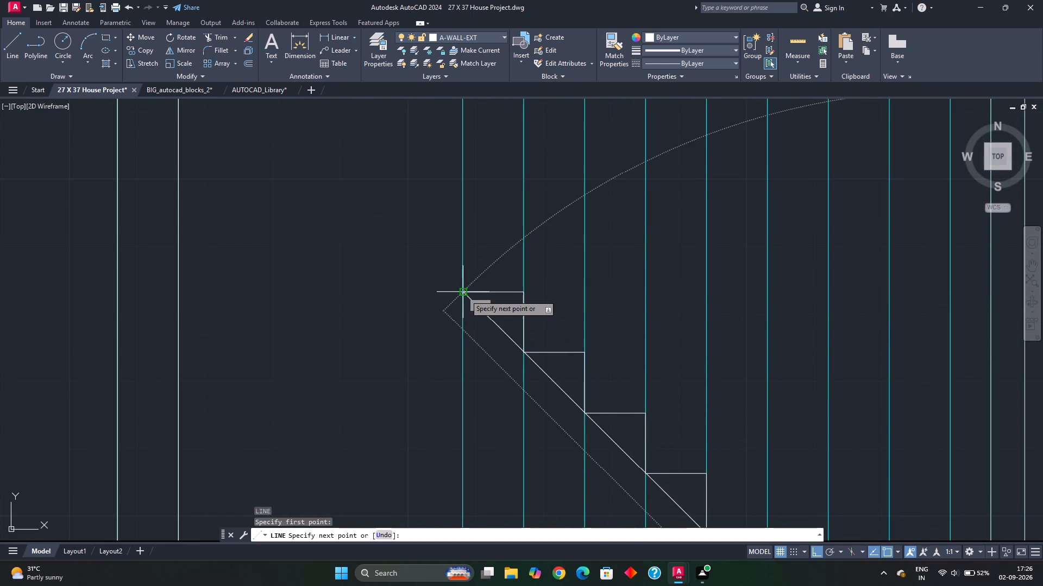
{"action": "left_click", "coordinate": [464, 293]}
{"action": "key", "text": "Escape"}
Offset the flight's diagonal line 6" to its underside to form the stair's waist slab.
{"action": "scroll", "coordinate": [503, 364], "scroll_direction": "down", "scroll_amount": 2}
{"action": "middle_click_drag", "start_coordinate": [549, 399], "coordinate": [488, 252]}
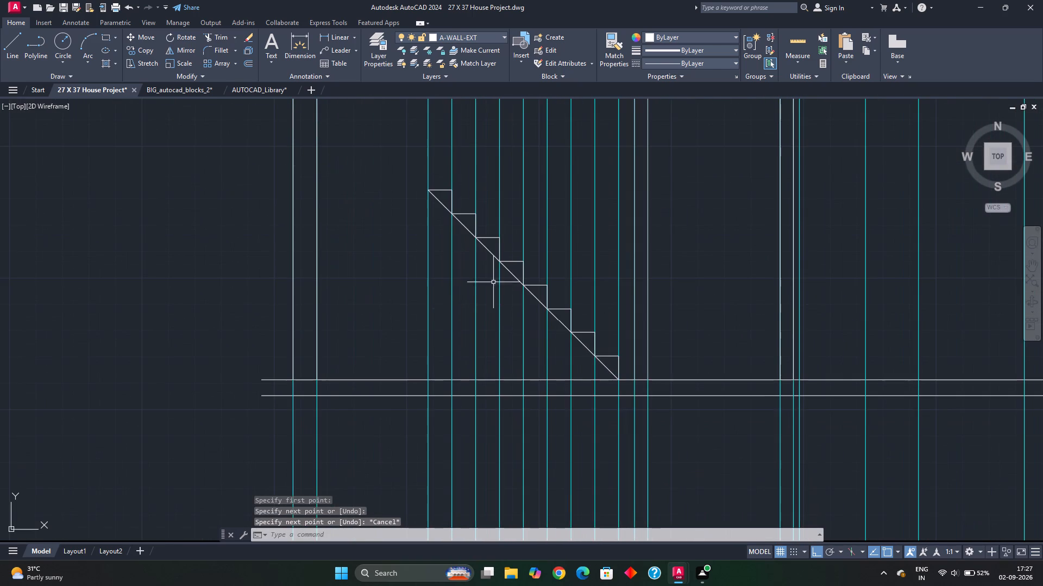
{"action": "left_click", "coordinate": [587, 349]}
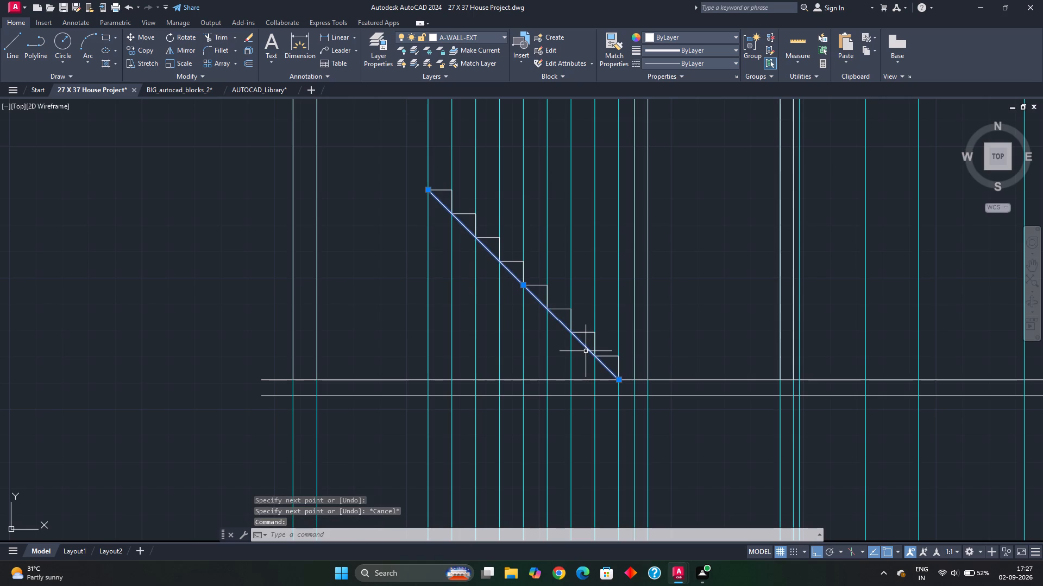
{"action": "key", "text": "o"}
{"action": "key", "text": "Return"}
{"action": "key", "text": "Return"}
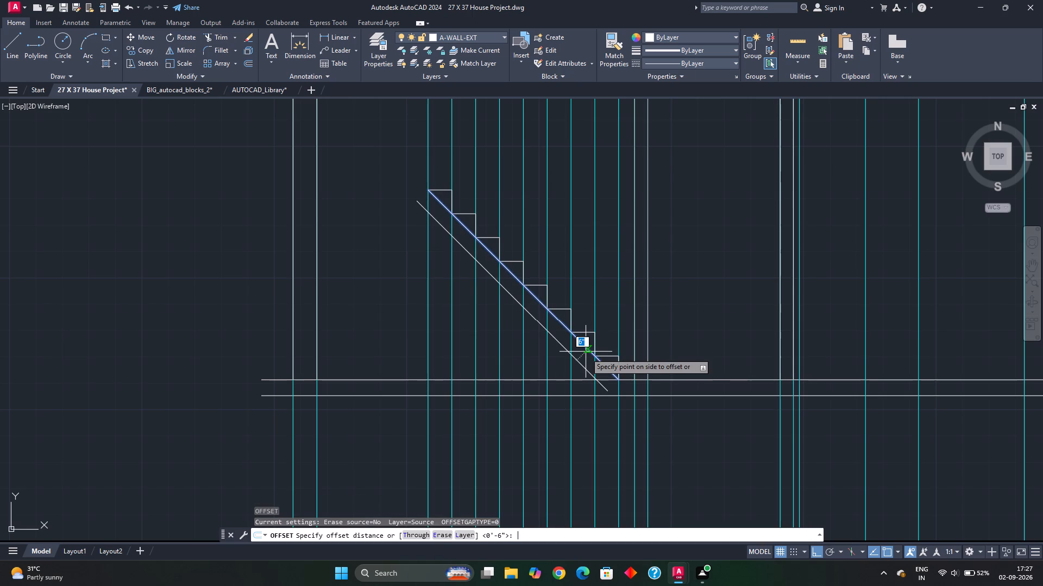
{"action": "left_click", "coordinate": [581, 360]}
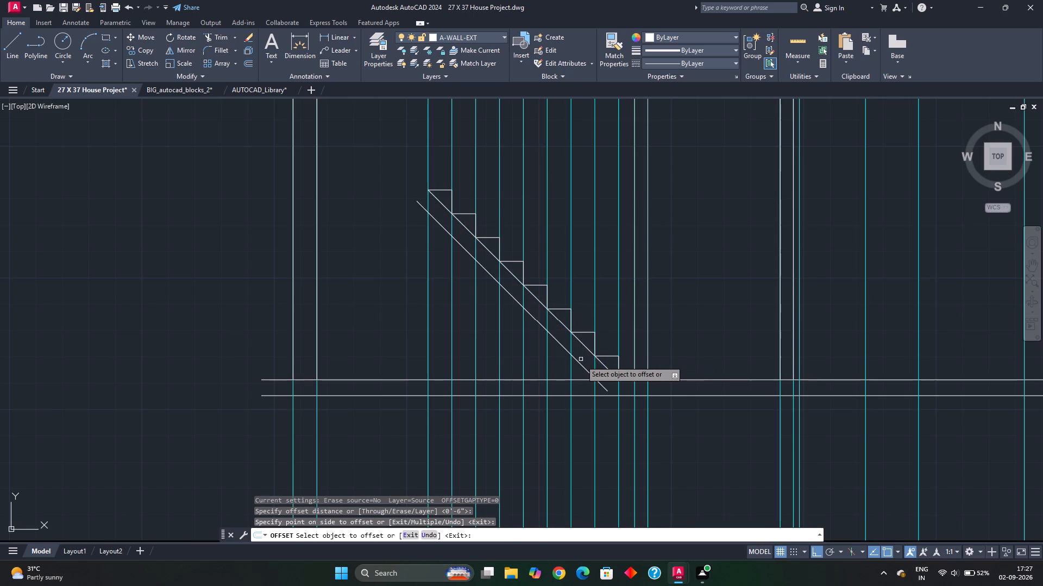
Trim the offset line's overhang below the floor slab's upper edge and the slab edge segment between the two diagonal lines.
{"action": "scroll", "coordinate": [582, 362], "scroll_direction": "up", "scroll_amount": 1}
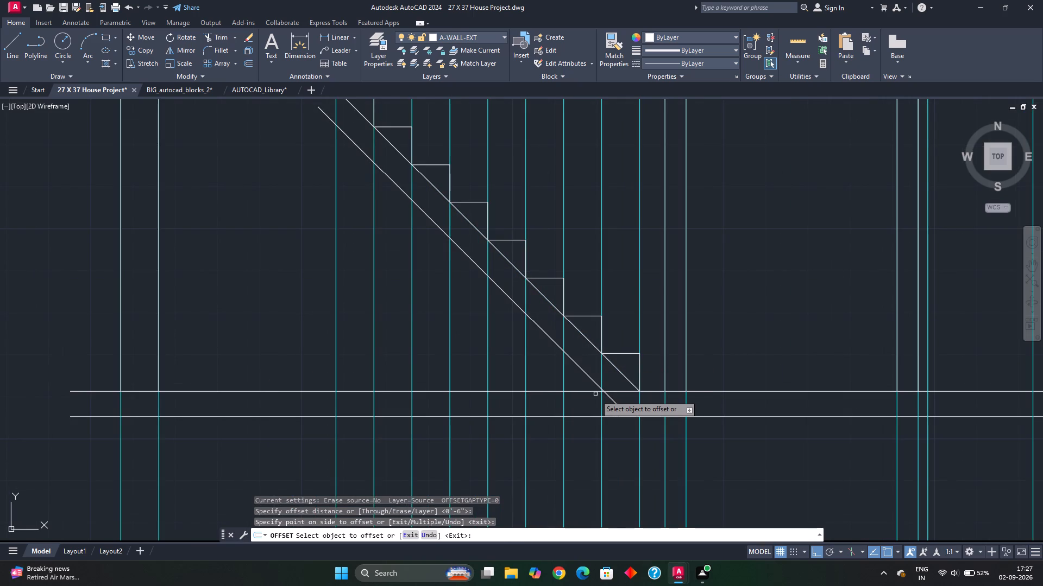
{"action": "type", "text": "TR"}
{"action": "key", "text": "space"}
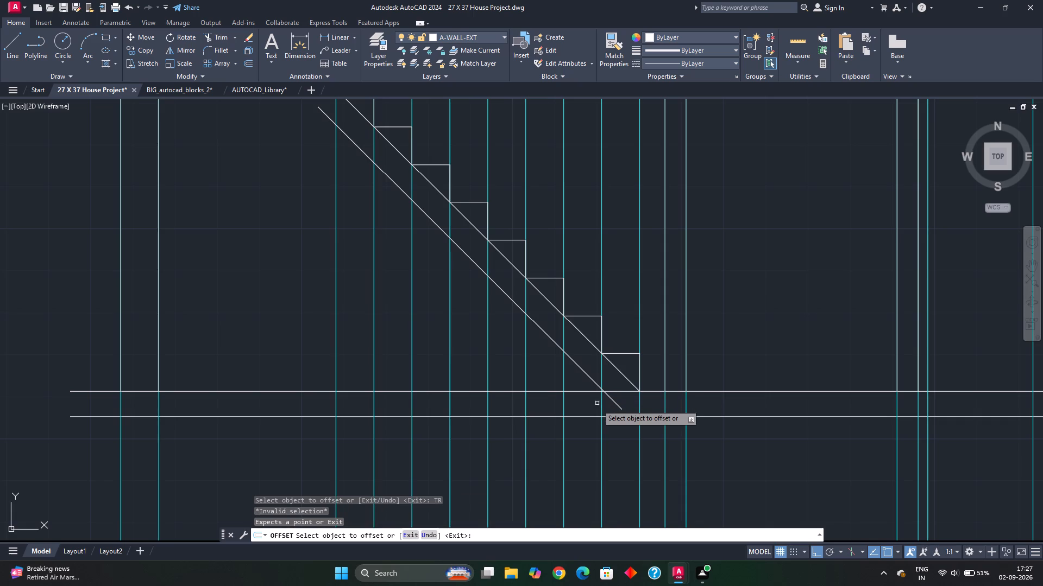
{"action": "scroll", "coordinate": [611, 399], "scroll_direction": "up", "scroll_amount": 1}
{"action": "key", "text": "Escape"}
{"action": "key", "text": "Escape"}
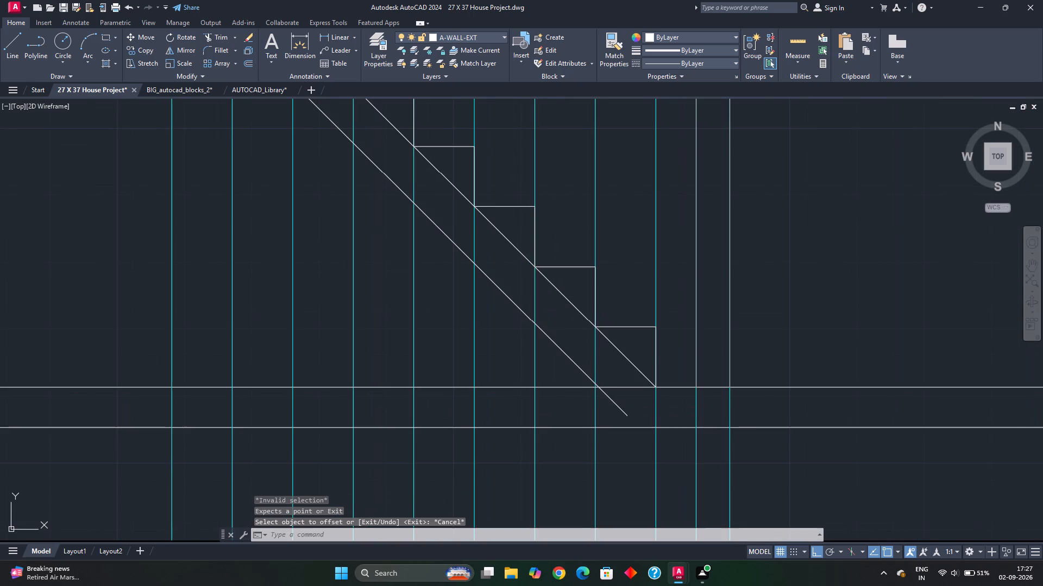
{"action": "type", "text": "TR"}
{"action": "key", "text": "space"}
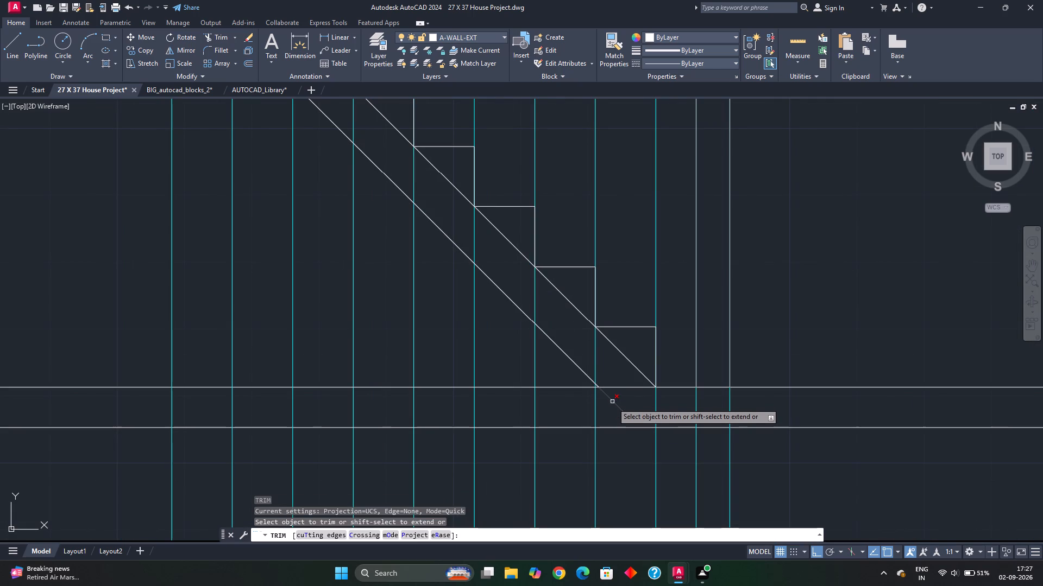
{"action": "left_click", "coordinate": [612, 403]}
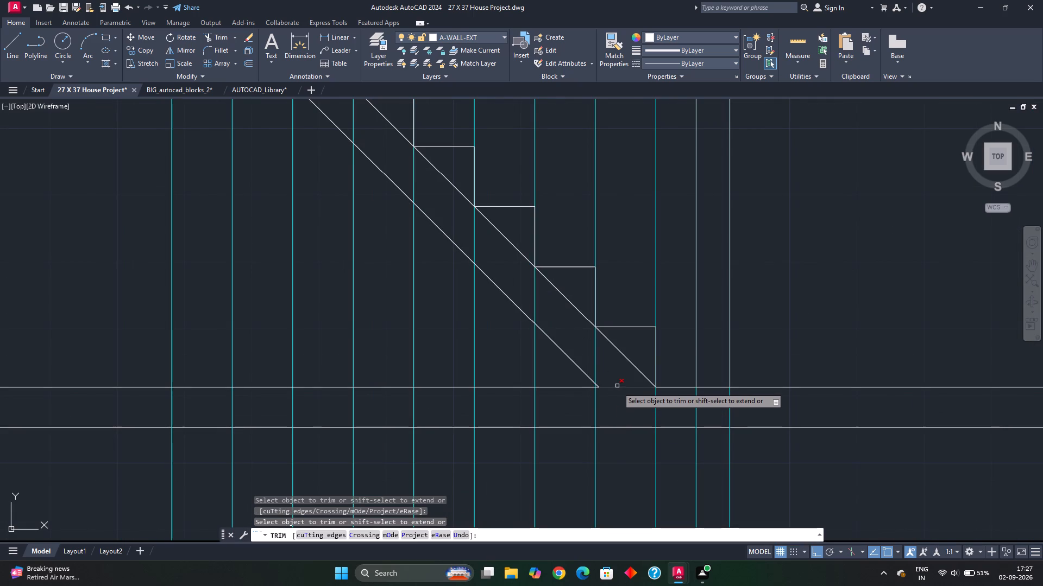
{"action": "left_click", "coordinate": [617, 387]}
{"action": "scroll", "coordinate": [558, 371], "scroll_direction": "down", "scroll_amount": 1}
{"action": "middle_click_drag", "start_coordinate": [558, 371], "coordinate": [565, 381]}
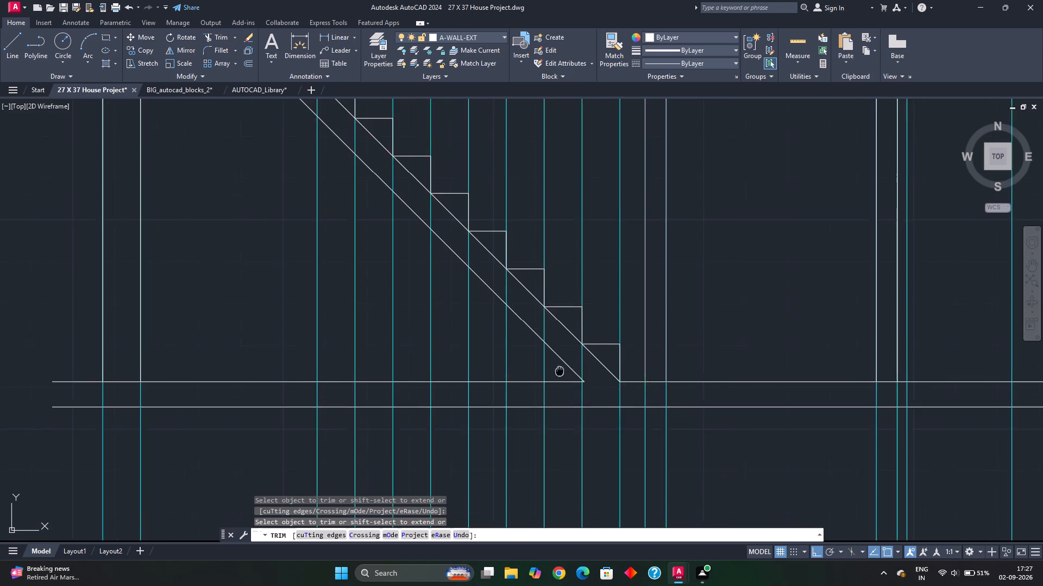
{"action": "middle_click_drag", "start_coordinate": [565, 381], "coordinate": [576, 397]}
{"action": "scroll", "coordinate": [576, 397], "scroll_direction": "down", "scroll_amount": 1}
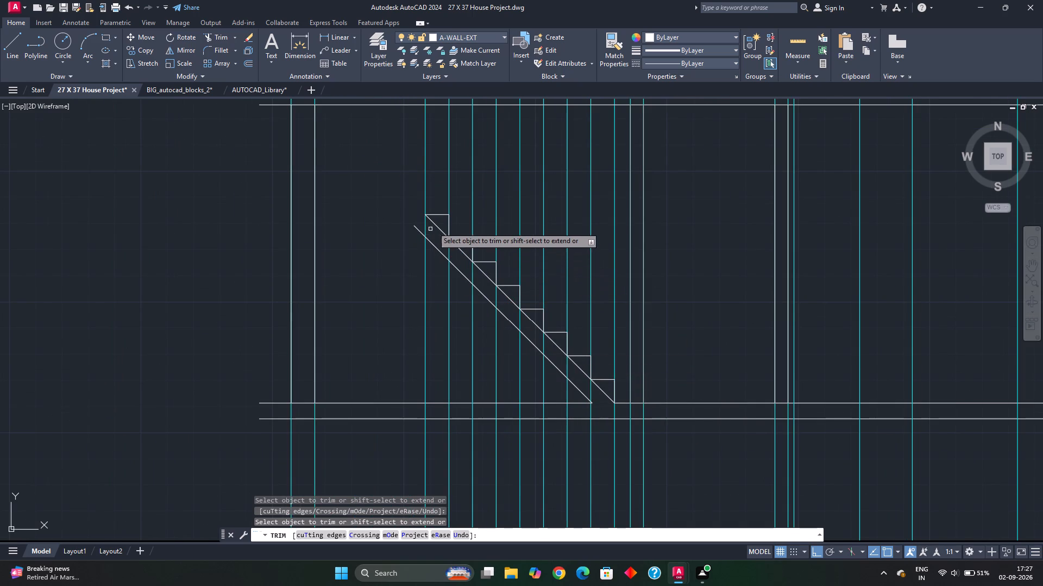
{"action": "middle_click_drag", "start_coordinate": [441, 227], "coordinate": [539, 273]}
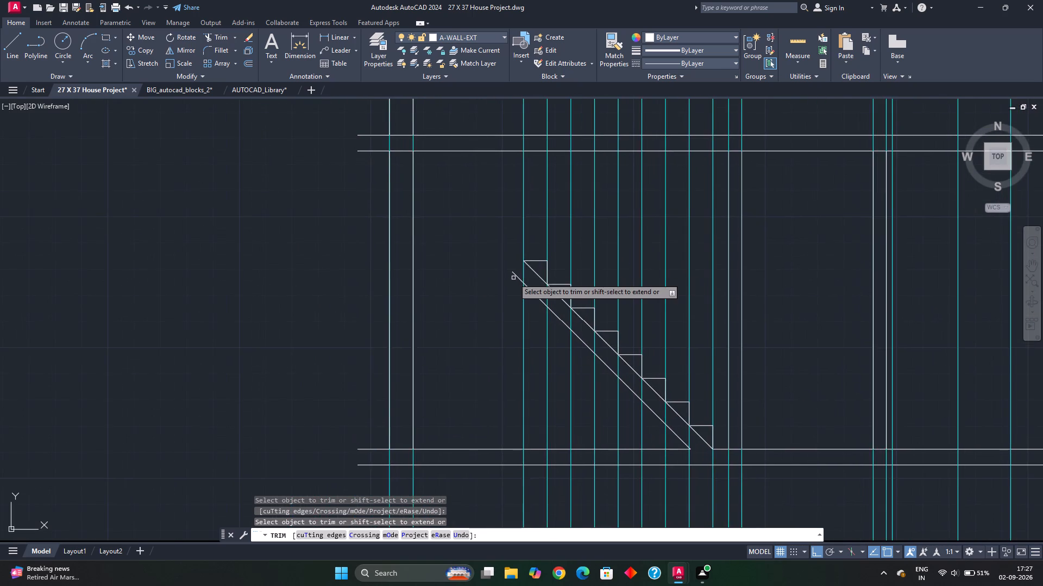
{"action": "scroll", "coordinate": [513, 275], "scroll_direction": "up", "scroll_amount": 1}
{"action": "key", "text": "Escape"}
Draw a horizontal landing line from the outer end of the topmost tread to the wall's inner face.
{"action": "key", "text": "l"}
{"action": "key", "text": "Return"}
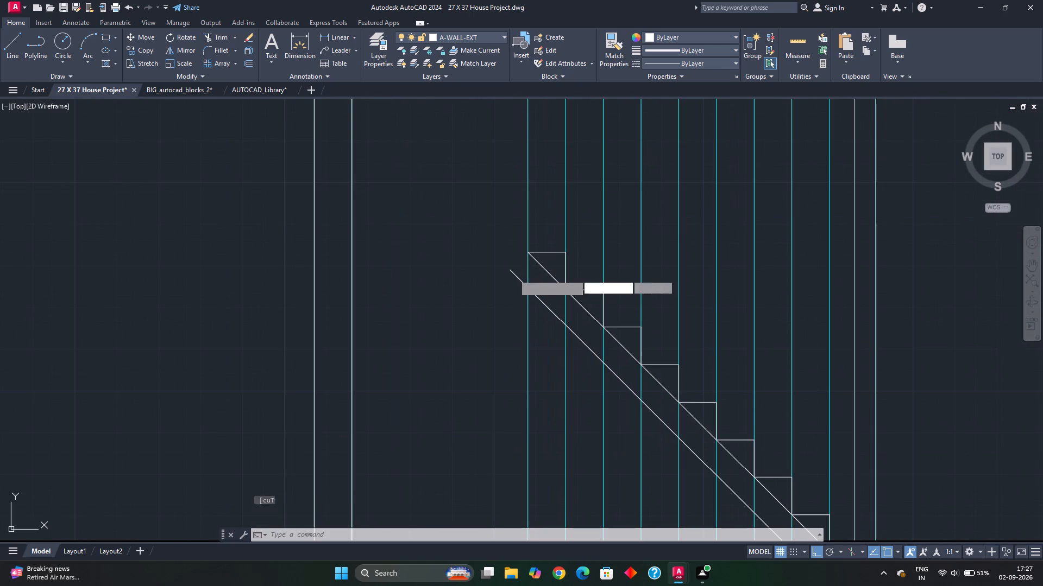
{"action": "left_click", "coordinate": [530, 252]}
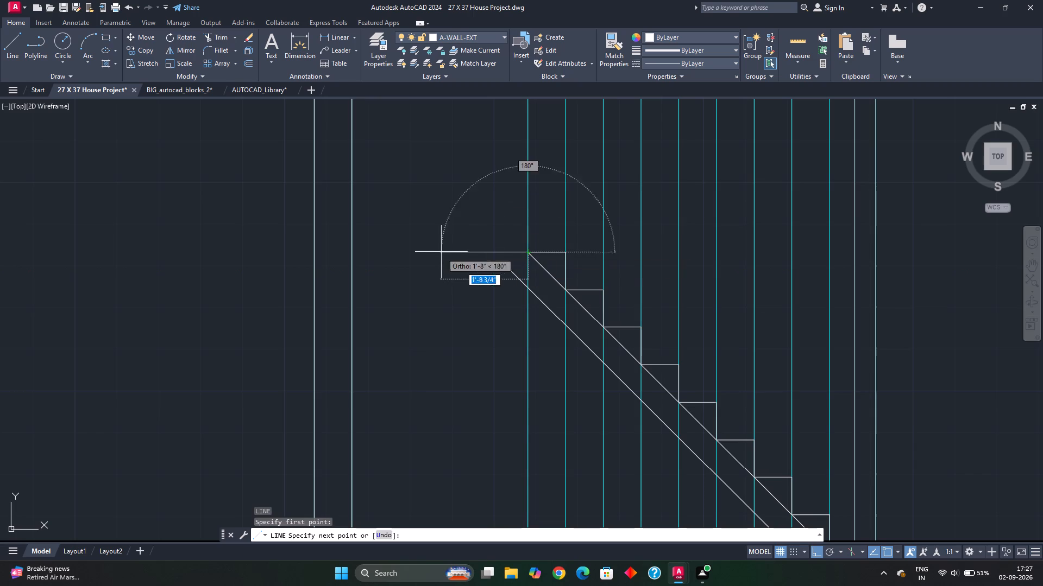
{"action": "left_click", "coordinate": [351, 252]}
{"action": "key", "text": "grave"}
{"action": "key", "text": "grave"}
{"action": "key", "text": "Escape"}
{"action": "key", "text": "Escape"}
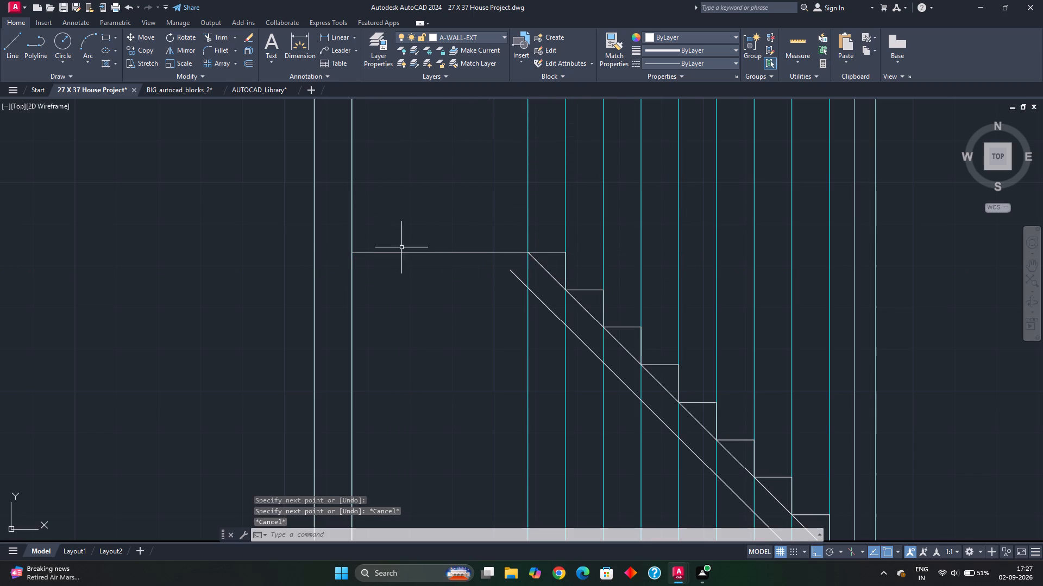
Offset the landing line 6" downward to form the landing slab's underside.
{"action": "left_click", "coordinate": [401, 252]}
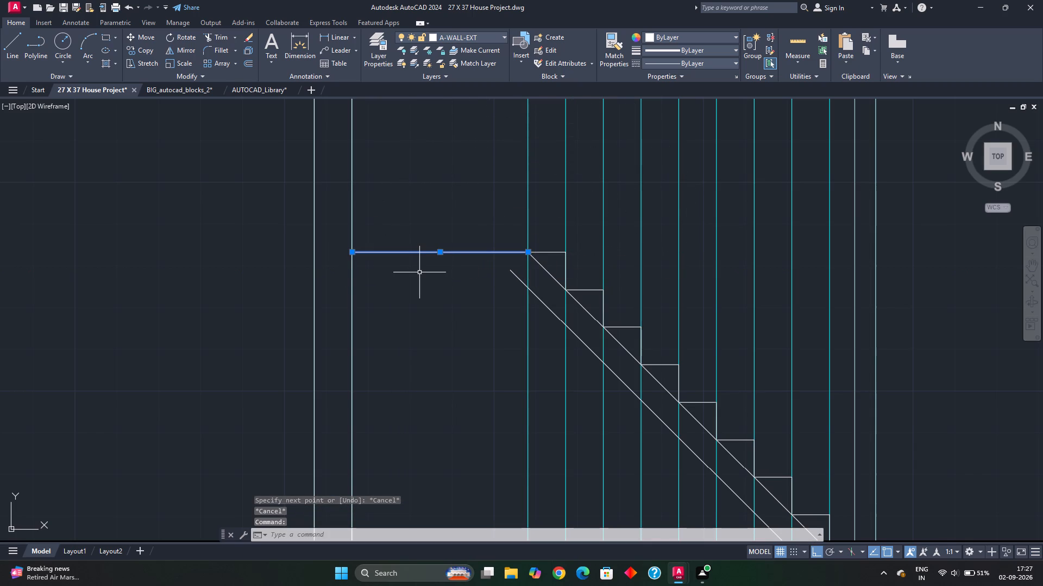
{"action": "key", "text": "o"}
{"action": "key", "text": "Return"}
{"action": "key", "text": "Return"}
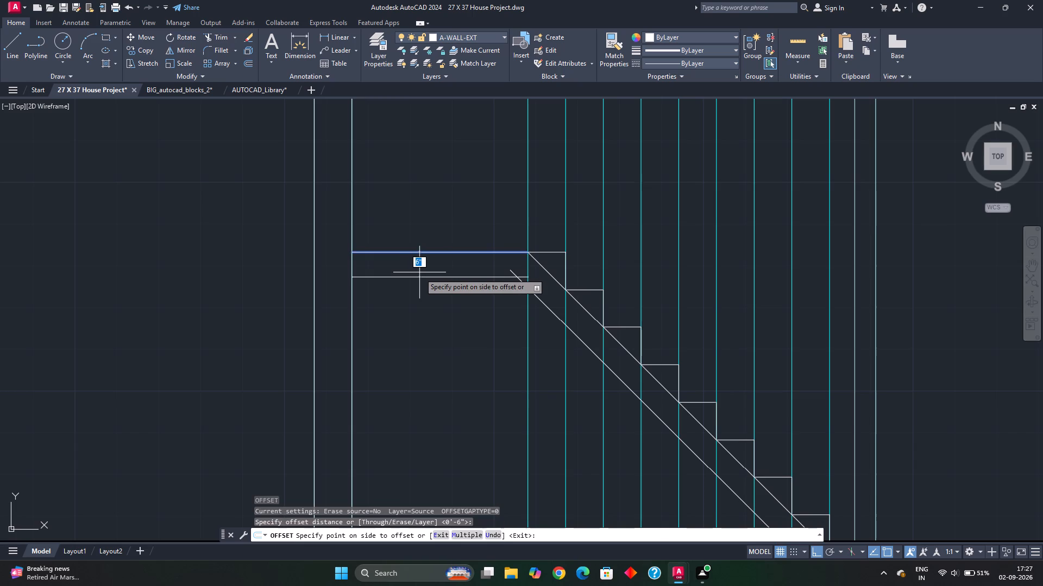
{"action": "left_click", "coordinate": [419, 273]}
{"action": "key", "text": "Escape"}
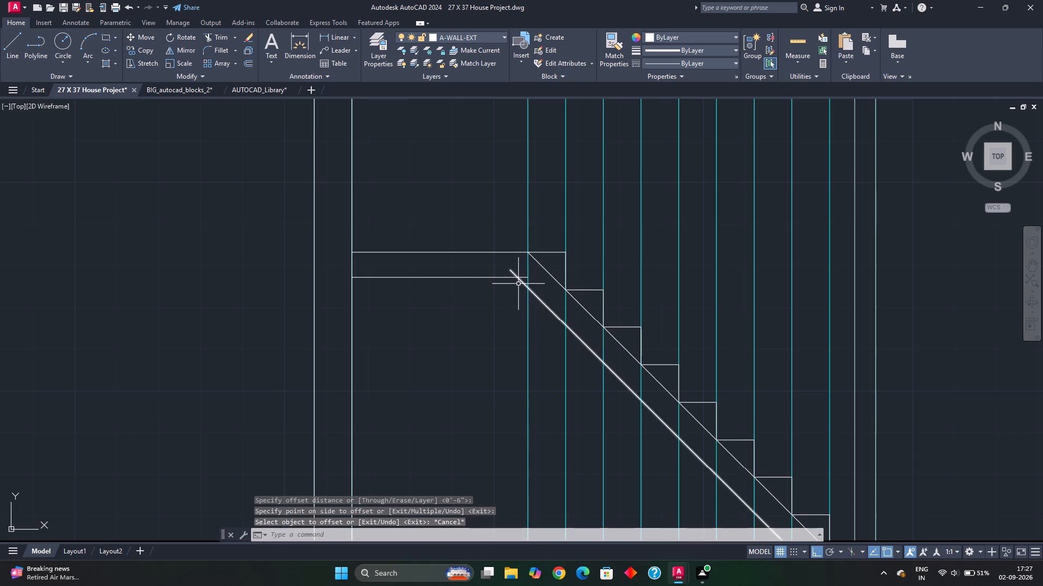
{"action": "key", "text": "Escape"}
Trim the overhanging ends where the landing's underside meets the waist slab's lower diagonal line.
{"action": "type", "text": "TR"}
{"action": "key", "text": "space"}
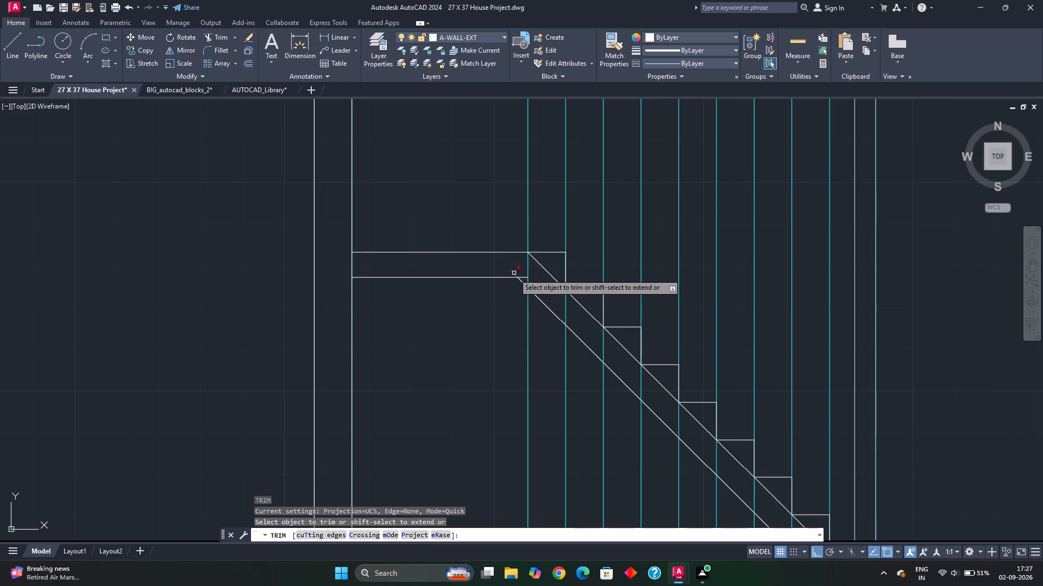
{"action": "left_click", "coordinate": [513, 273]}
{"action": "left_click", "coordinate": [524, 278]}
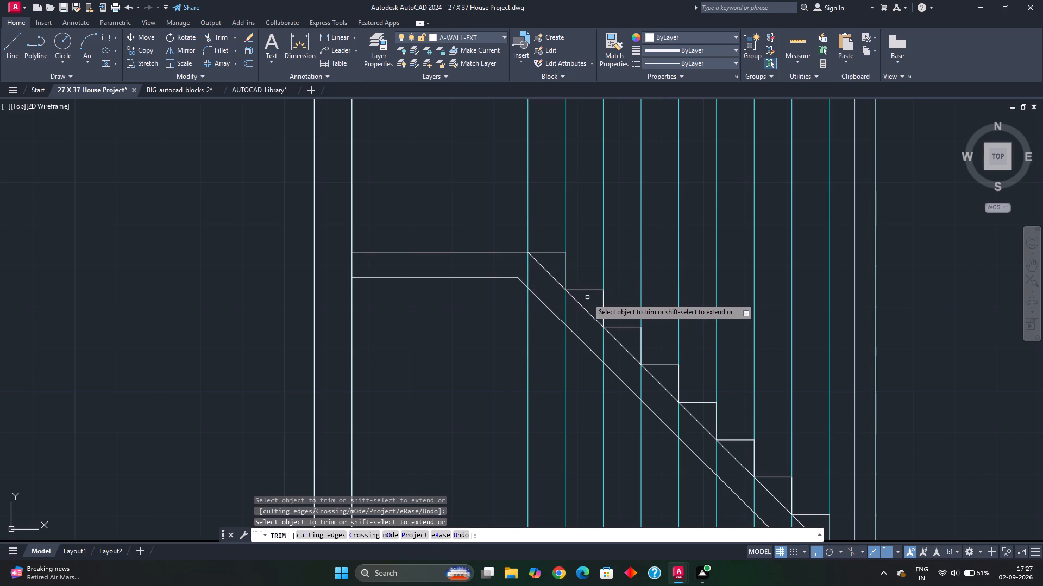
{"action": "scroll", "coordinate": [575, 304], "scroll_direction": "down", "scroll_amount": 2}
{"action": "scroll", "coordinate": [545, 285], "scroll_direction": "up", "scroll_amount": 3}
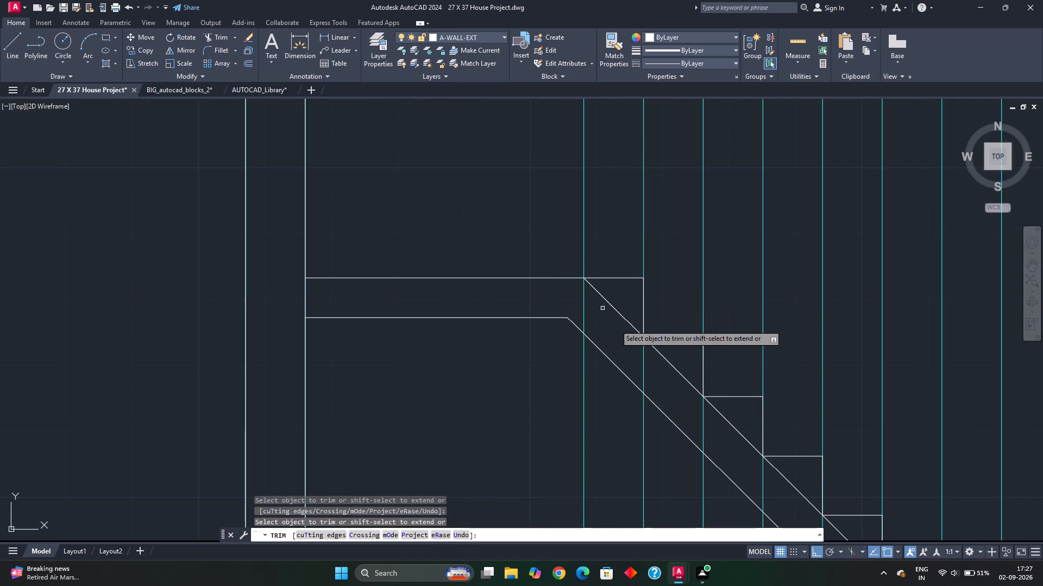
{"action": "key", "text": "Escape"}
Examine the stair flight and landing between the two floor slabs of the section.
{"action": "scroll", "coordinate": [610, 335], "scroll_direction": "down", "scroll_amount": 3}
{"action": "middle_click", "coordinate": [606, 323]}
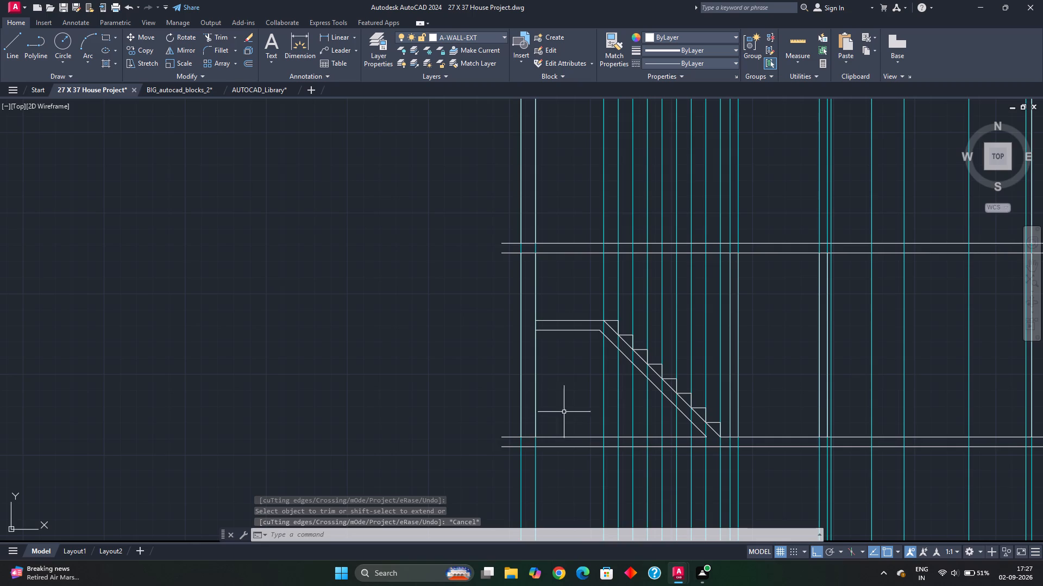
{"action": "middle_click_drag", "start_coordinate": [585, 388], "coordinate": [557, 368]}
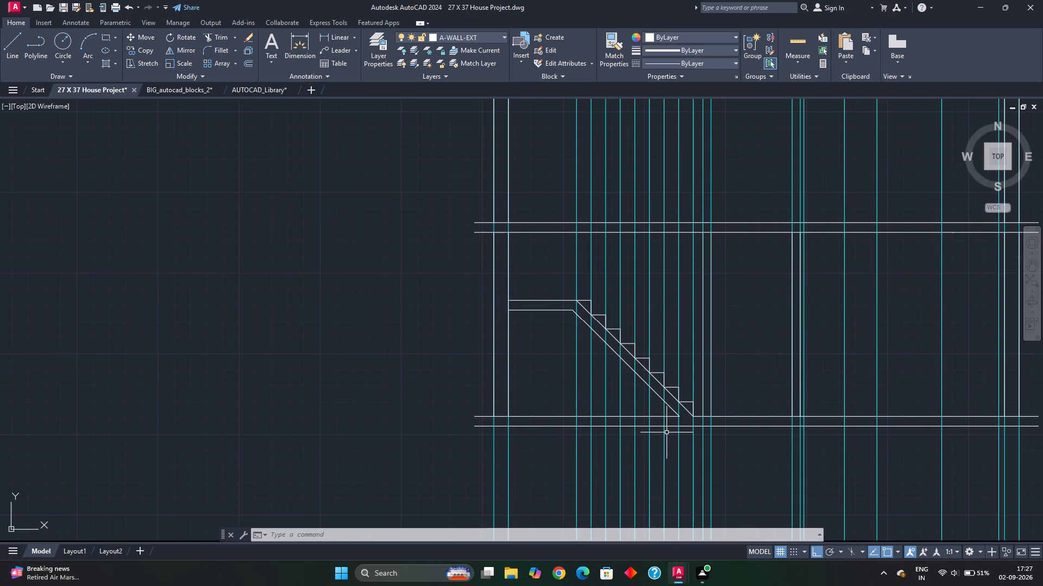
{"action": "middle_click_drag", "start_coordinate": [657, 421], "coordinate": [632, 405]}
{"action": "scroll", "coordinate": [650, 399], "scroll_direction": "up", "scroll_amount": 2}
{"action": "scroll", "coordinate": [650, 399], "scroll_direction": "down", "scroll_amount": 1}
{"action": "middle_click_drag", "start_coordinate": [652, 406], "coordinate": [661, 425]}
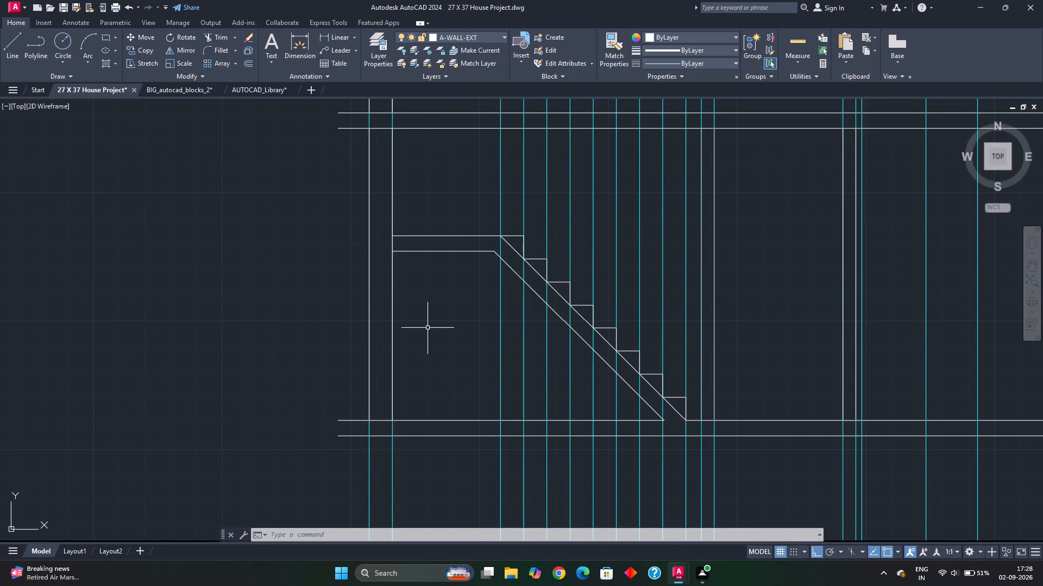
{"action": "scroll", "coordinate": [471, 316], "scroll_direction": "down", "scroll_amount": 1}
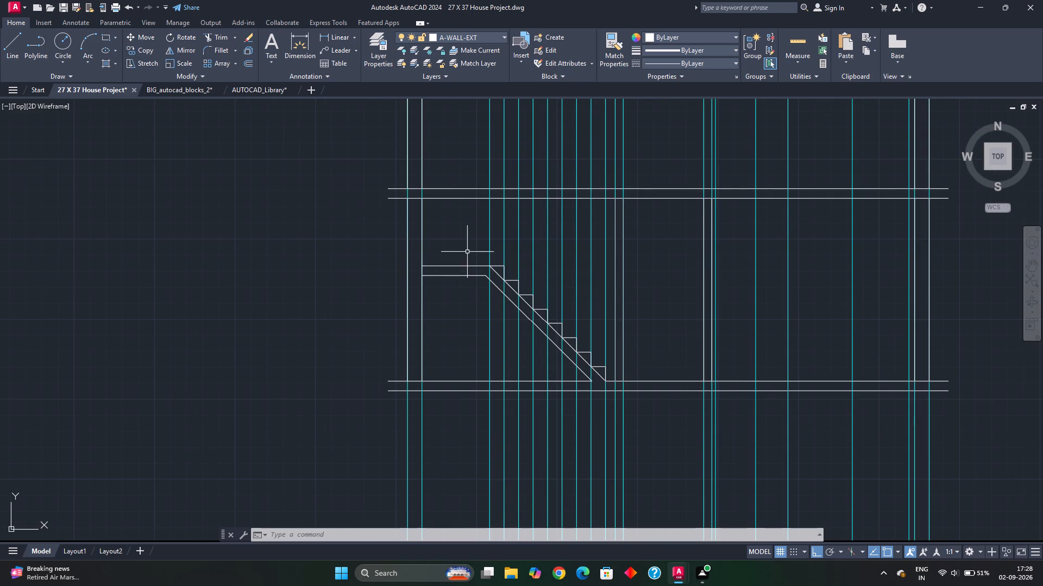
Undo the landing, waist slab, diagonal line and copied steps, back to the single first riser and tread.
{"action": "key", "text": "ctrl+z"}
{"action": "key", "text": "ctrl+z"}
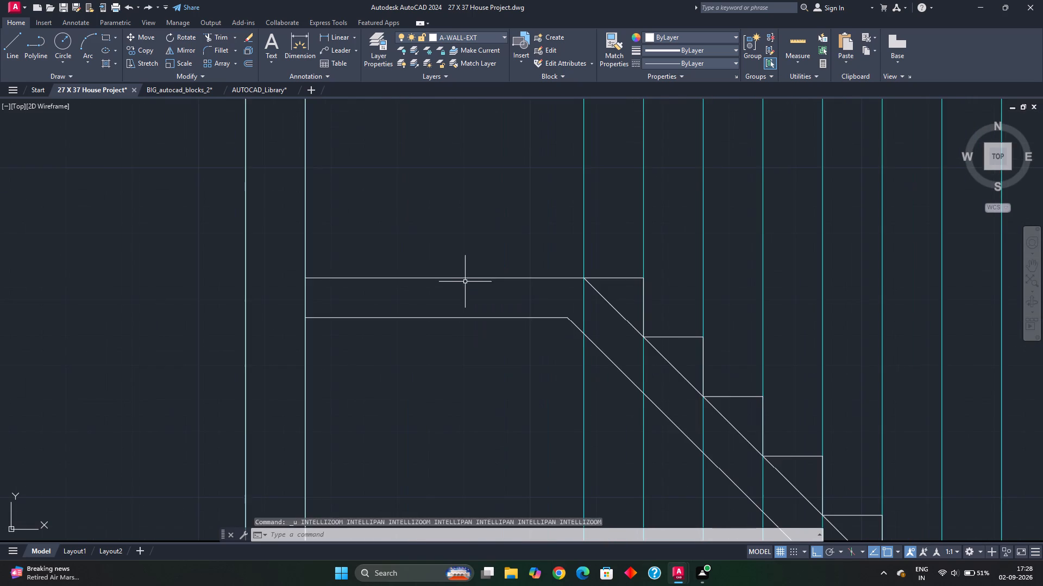
{"action": "key", "text": "ctrl+z"}
{"action": "key", "text": "ctrl+z"}
{"action": "key", "text": "ctrl+z"}
{"action": "key", "text": "ctrl+z"}
{"action": "key", "text": "ctrl+z"}
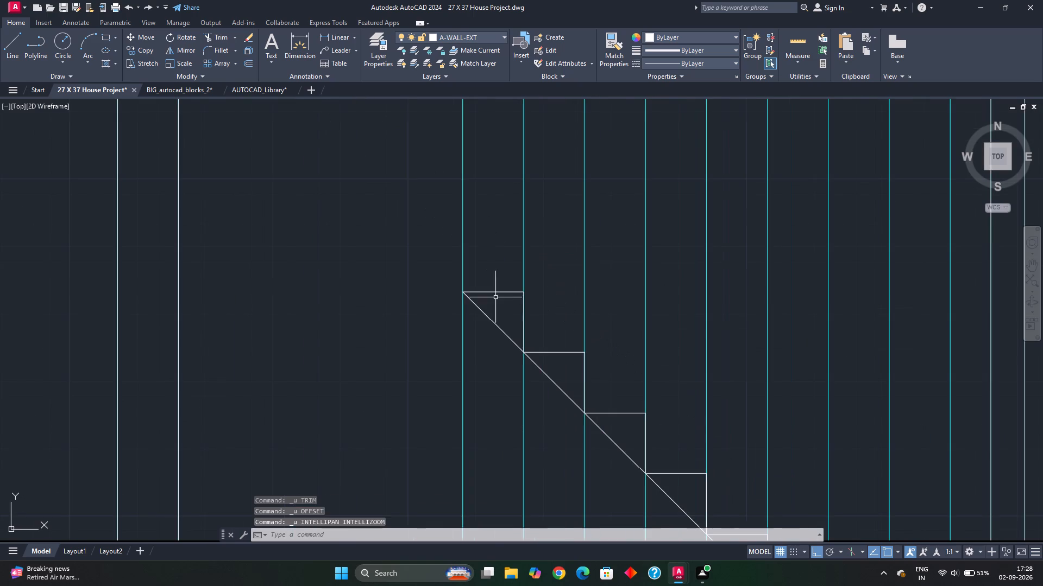
{"action": "key", "text": "ctrl+z"}
{"action": "key", "text": "ctrl+z"}
{"action": "key", "text": "ctrl+z"}
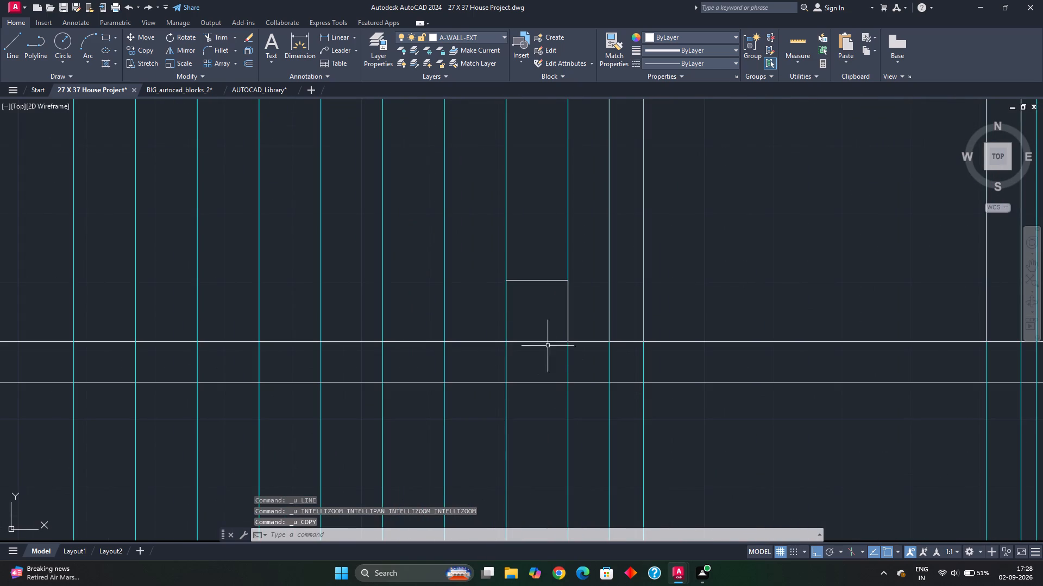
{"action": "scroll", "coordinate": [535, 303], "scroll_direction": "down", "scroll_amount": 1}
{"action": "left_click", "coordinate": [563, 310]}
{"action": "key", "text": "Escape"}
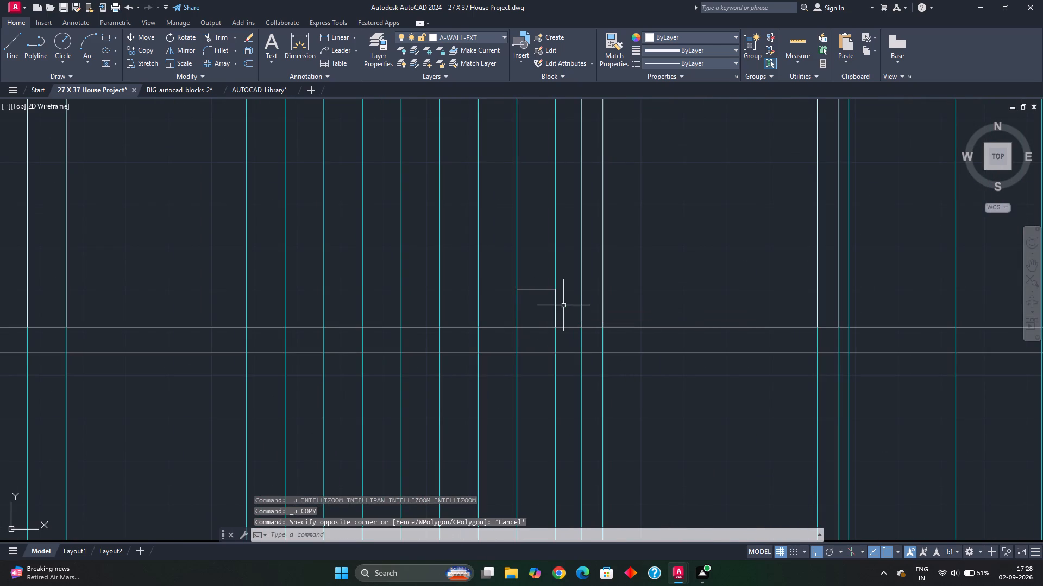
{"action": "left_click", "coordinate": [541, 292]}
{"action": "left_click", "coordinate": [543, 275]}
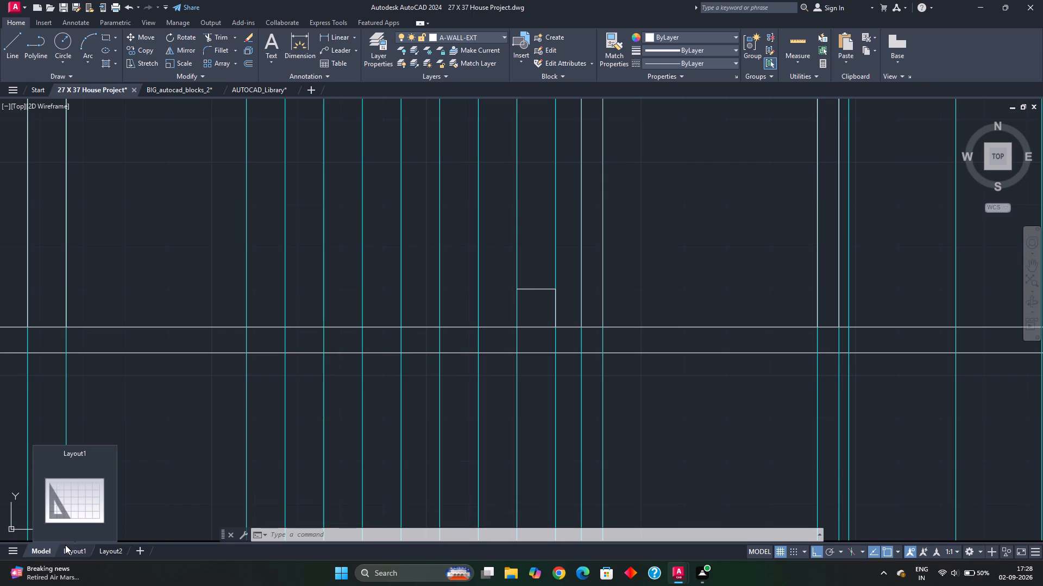
Quick-measure the tread depth of the lower stair flight in the ground floor plan.
{"action": "scroll", "coordinate": [456, 292], "scroll_direction": "down", "scroll_amount": 3}
{"action": "scroll", "coordinate": [463, 238], "scroll_direction": "down", "scroll_amount": 1}
{"action": "middle_click_drag", "start_coordinate": [463, 241], "coordinate": [501, 430]}
{"action": "middle_click_drag", "start_coordinate": [499, 265], "coordinate": [534, 430]}
{"action": "middle_click_drag", "start_coordinate": [542, 218], "coordinate": [578, 469]}
{"action": "scroll", "coordinate": [581, 346], "scroll_direction": "up", "scroll_amount": 3}
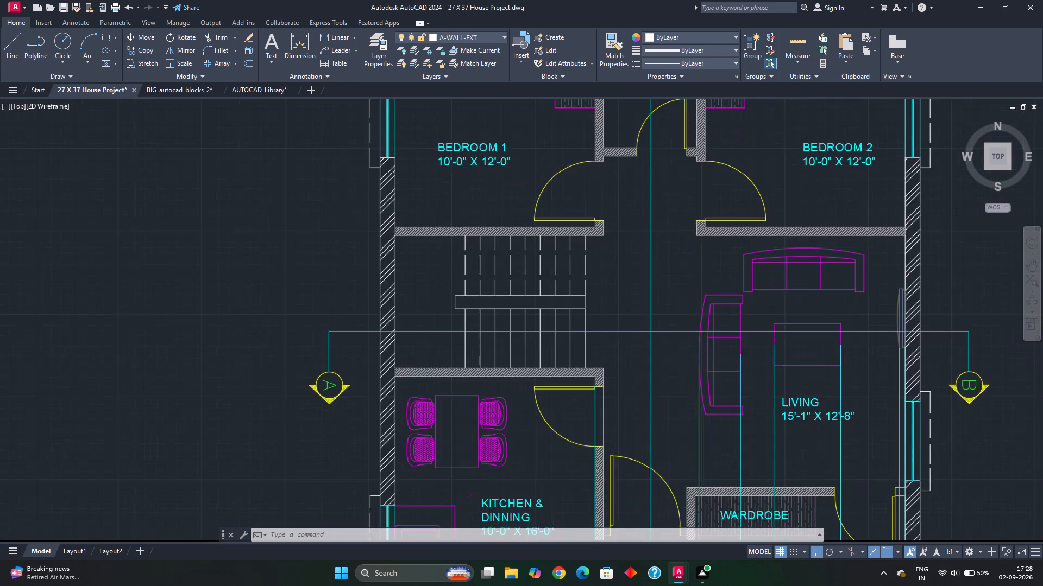
{"action": "middle_click_drag", "start_coordinate": [581, 346], "coordinate": [617, 350]}
{"action": "left_click", "coordinate": [794, 39]}
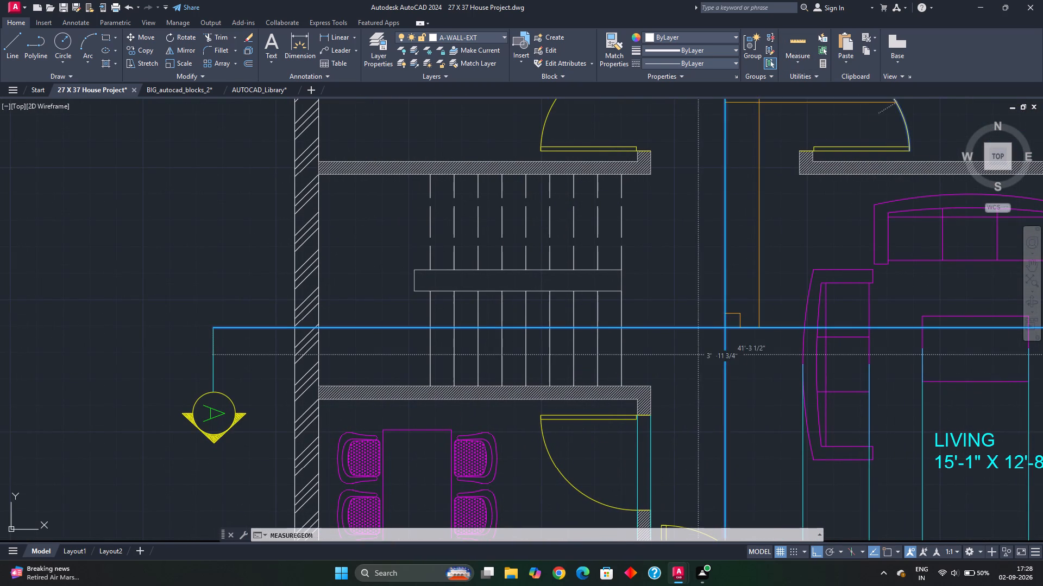
{"action": "scroll", "coordinate": [603, 368], "scroll_direction": "up", "scroll_amount": 2}
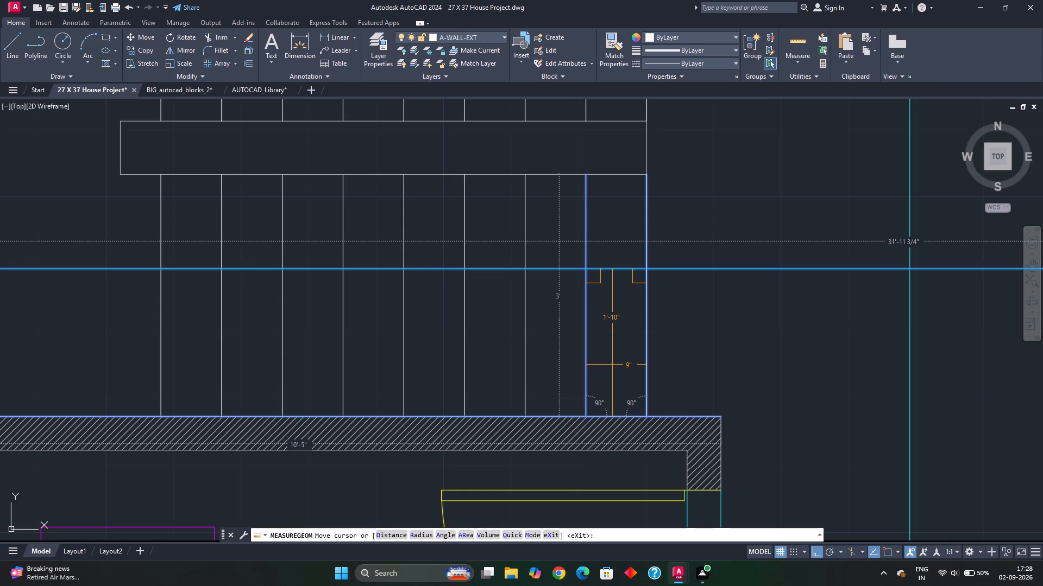
{"action": "key", "text": "Escape"}
Erase the first step's tread and riser lines above the floor slab in the section.
{"action": "scroll", "coordinate": [542, 381], "scroll_direction": "down", "scroll_amount": 2}
{"action": "middle_click_drag", "start_coordinate": [543, 383], "coordinate": [551, 364]}
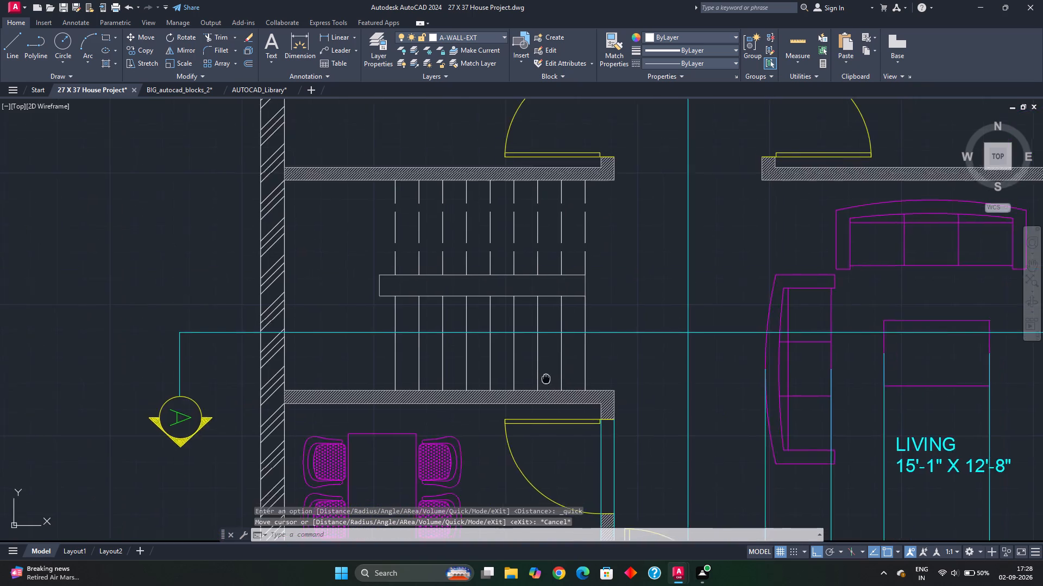
{"action": "middle_click_drag", "start_coordinate": [551, 364], "coordinate": [579, 269]}
{"action": "scroll", "coordinate": [602, 314], "scroll_direction": "down", "scroll_amount": 2}
{"action": "middle_click_drag", "start_coordinate": [607, 341], "coordinate": [602, 208]}
{"action": "middle_click_drag", "start_coordinate": [582, 343], "coordinate": [581, 207]}
{"action": "middle_click_drag", "start_coordinate": [570, 391], "coordinate": [577, 216]}
{"action": "middle_click_drag", "start_coordinate": [601, 464], "coordinate": [626, 286]}
{"action": "middle_click_drag", "start_coordinate": [597, 451], "coordinate": [602, 263]}
{"action": "scroll", "coordinate": [649, 295], "scroll_direction": "up", "scroll_amount": 2}
{"action": "scroll", "coordinate": [606, 383], "scroll_direction": "up", "scroll_amount": 1}
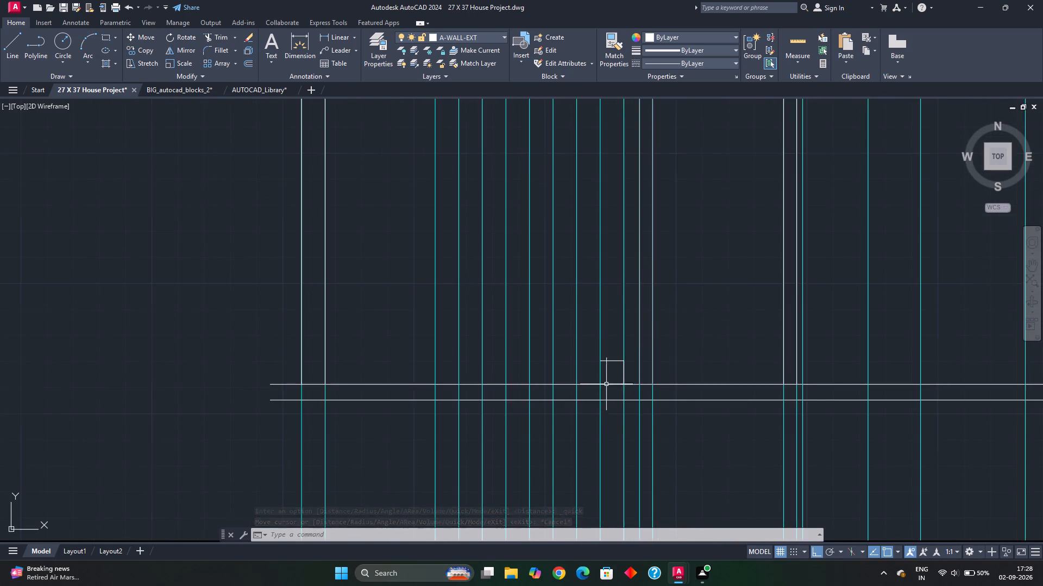
{"action": "scroll", "coordinate": [606, 381], "scroll_direction": "up", "scroll_amount": 2}
{"action": "left_click_drag", "start_coordinate": [623, 348], "coordinate": [625, 328]}
{"action": "left_click", "coordinate": [620, 275]}
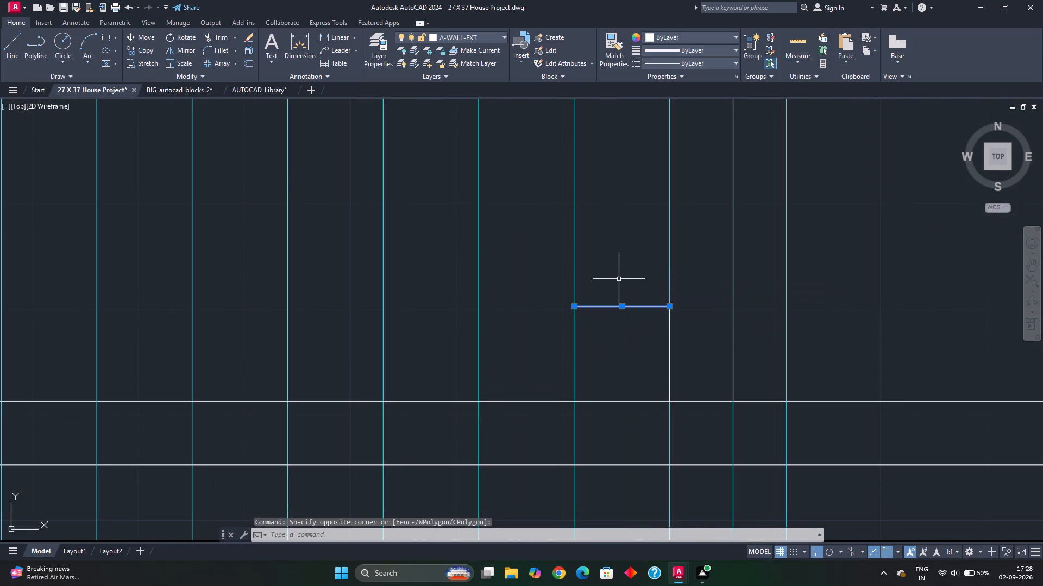
{"action": "key", "text": "BackSpace"}
{"action": "key", "text": "Delete"}
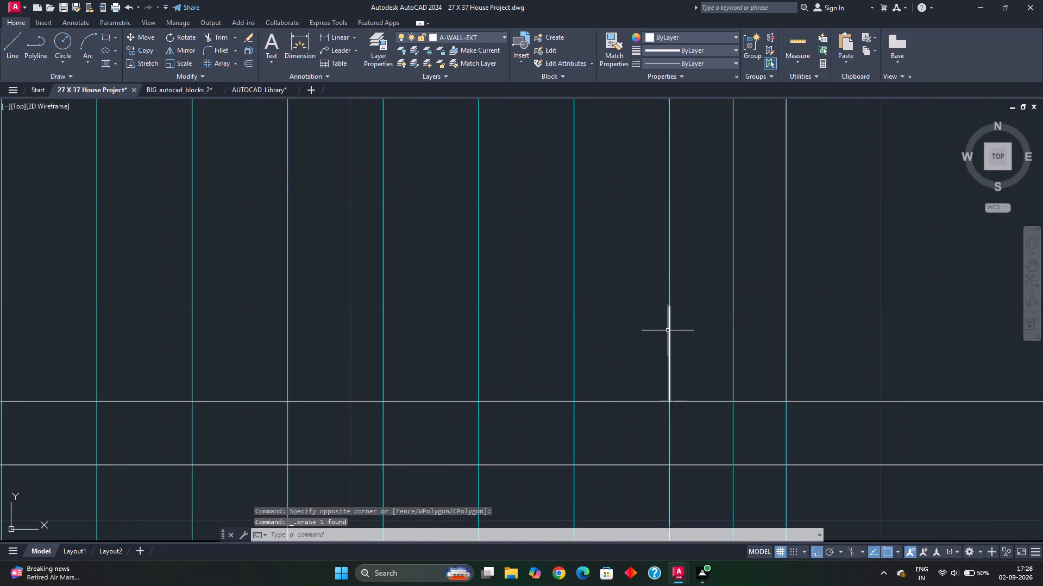
{"action": "left_click", "coordinate": [668, 332]}
{"action": "key", "text": "Delete"}
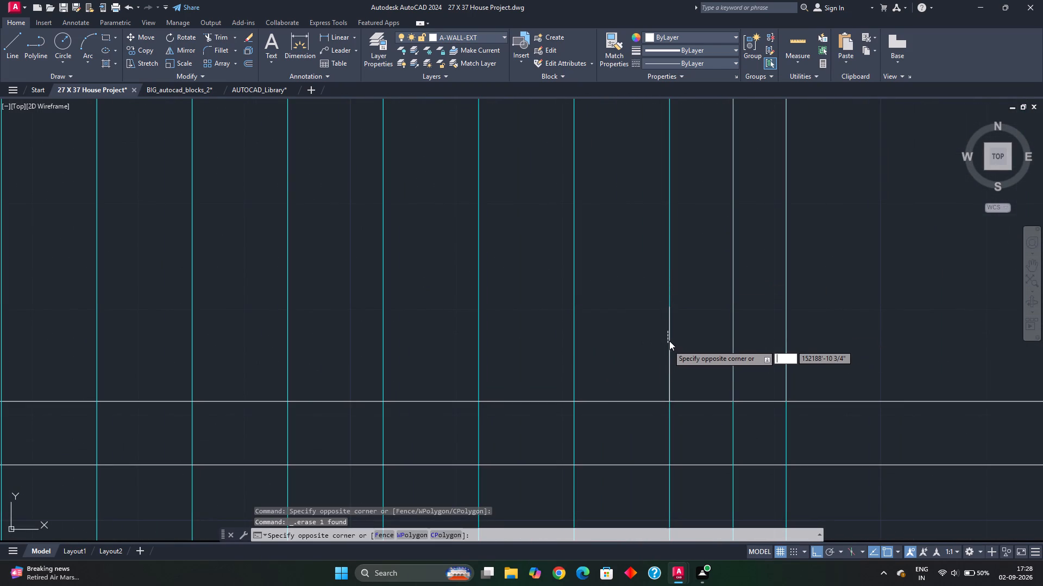
{"action": "key", "text": "Escape"}
{"action": "left_click", "coordinate": [670, 349]}
{"action": "key", "text": "Delete"}
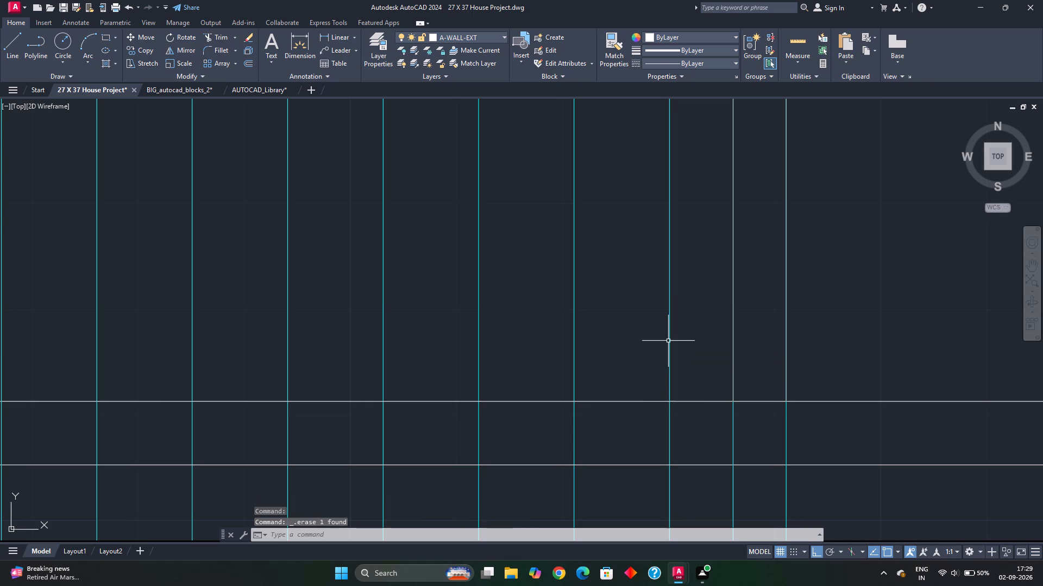
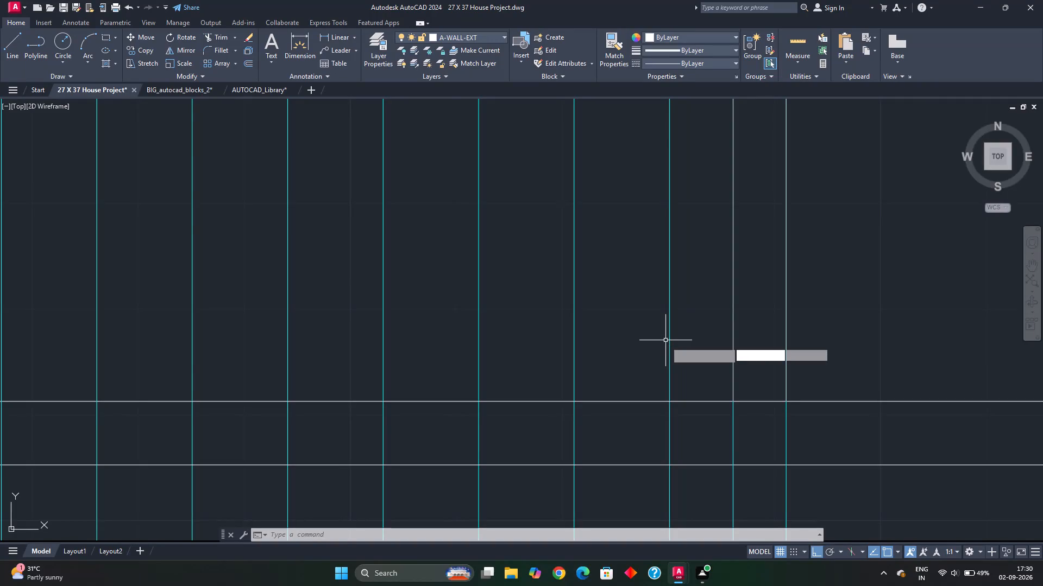
Draw the first stair step from the lower slab's top: a 7" riser and a 9" tread reaching the adjacent projected line.
{"action": "scroll", "coordinate": [676, 415], "scroll_direction": "down", "scroll_amount": 2}
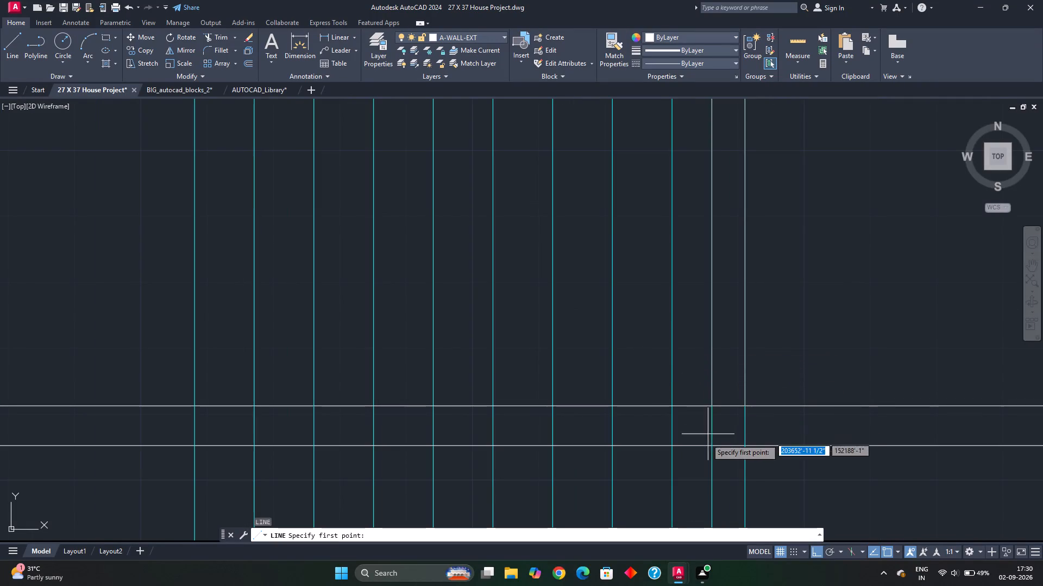
{"action": "left_click", "coordinate": [671, 406]}
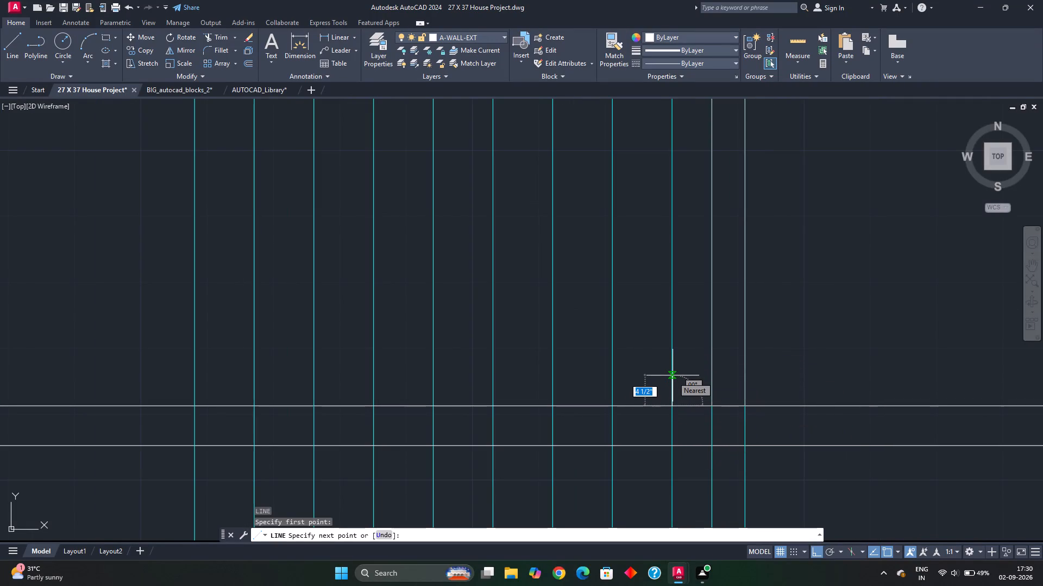
{"action": "type", "text": "7\""}
{"action": "key", "text": "Return"}
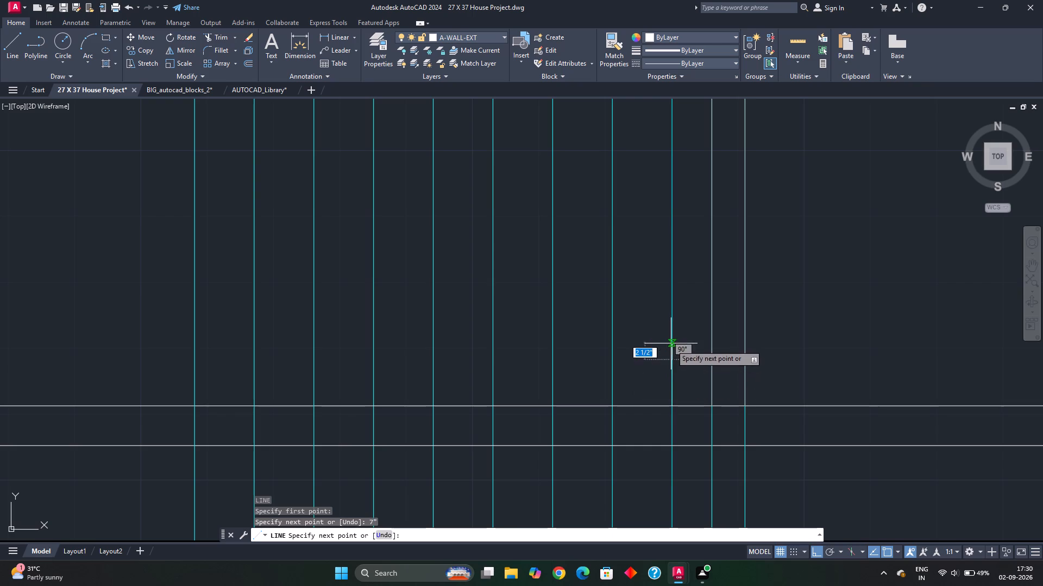
{"action": "left_click", "coordinate": [611, 358]}
{"action": "key", "text": "Escape"}
{"action": "key", "text": "Escape"}
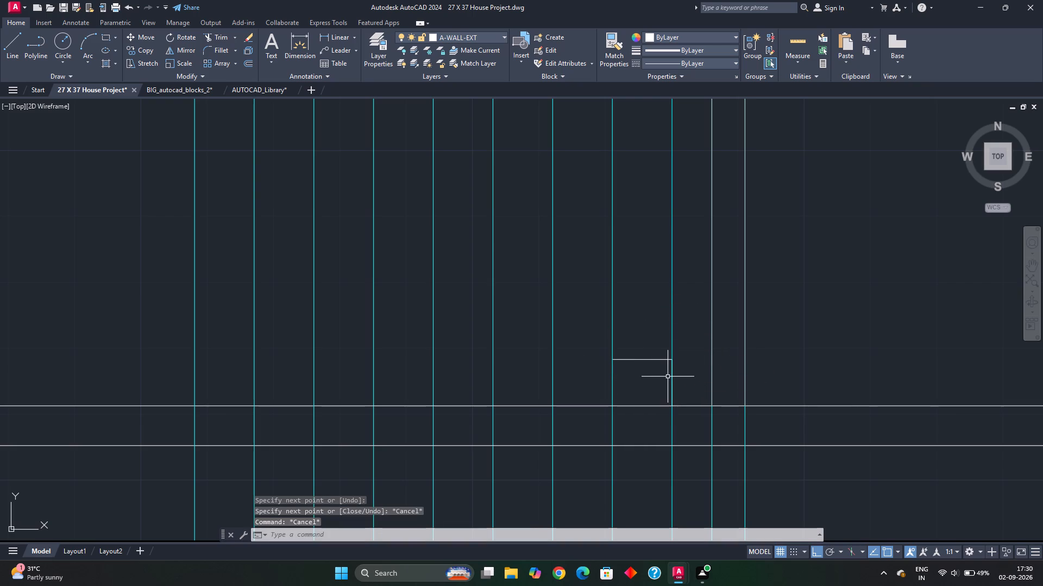
Copy the first riser and tread eight times, end to end along the projected lines, to form a nine-step rising flight.
{"action": "left_click", "coordinate": [672, 383]}
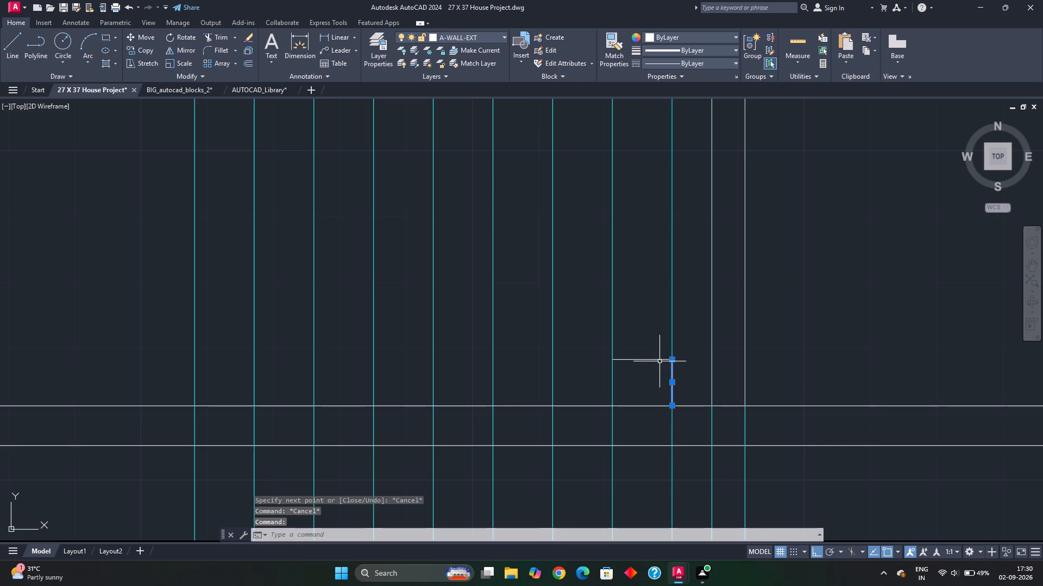
{"action": "left_click", "coordinate": [659, 361]}
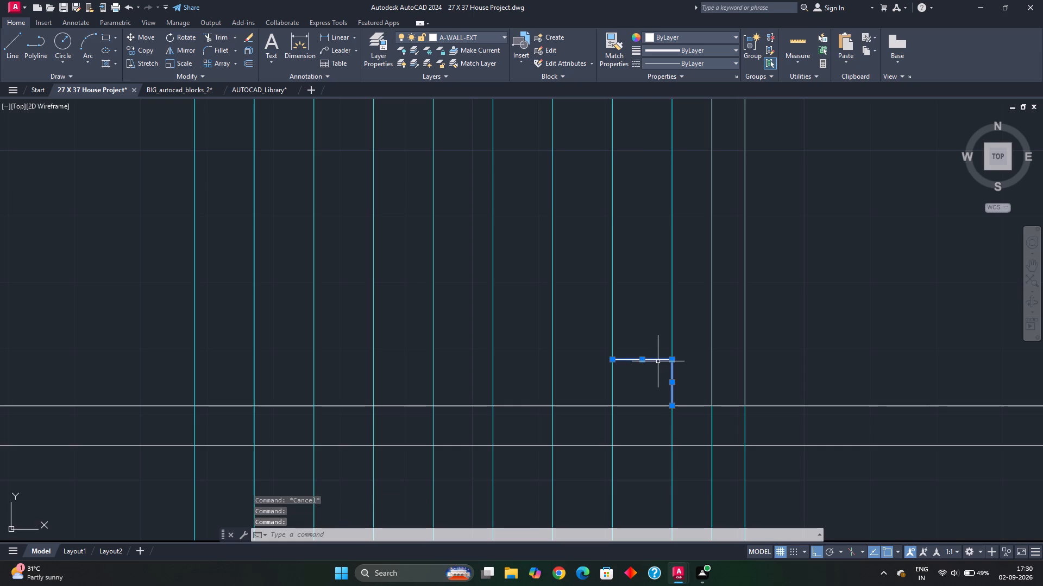
{"action": "type", "text": "CO"}
{"action": "key", "text": "Return"}
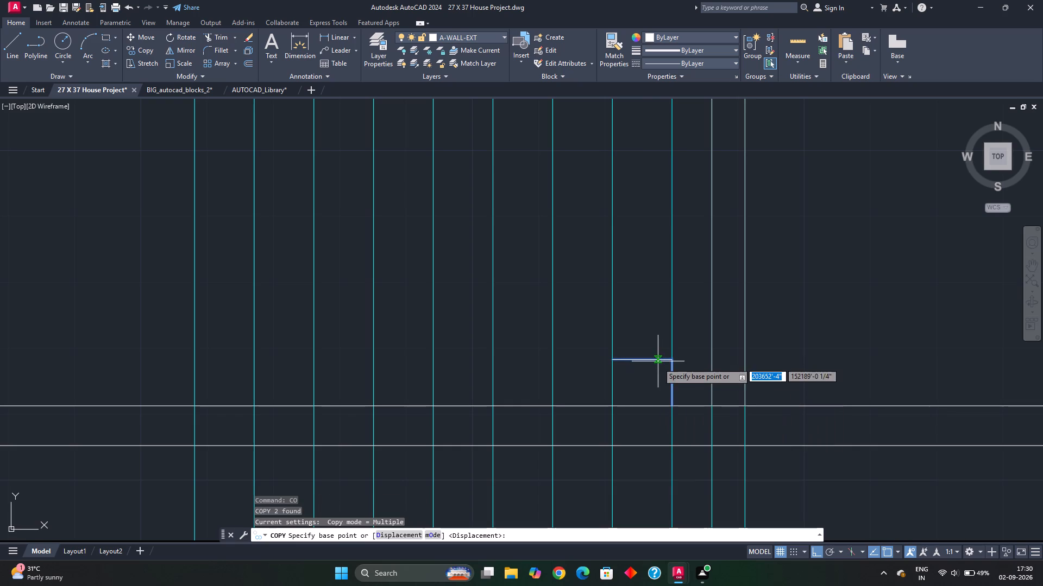
{"action": "left_click", "coordinate": [673, 407]}
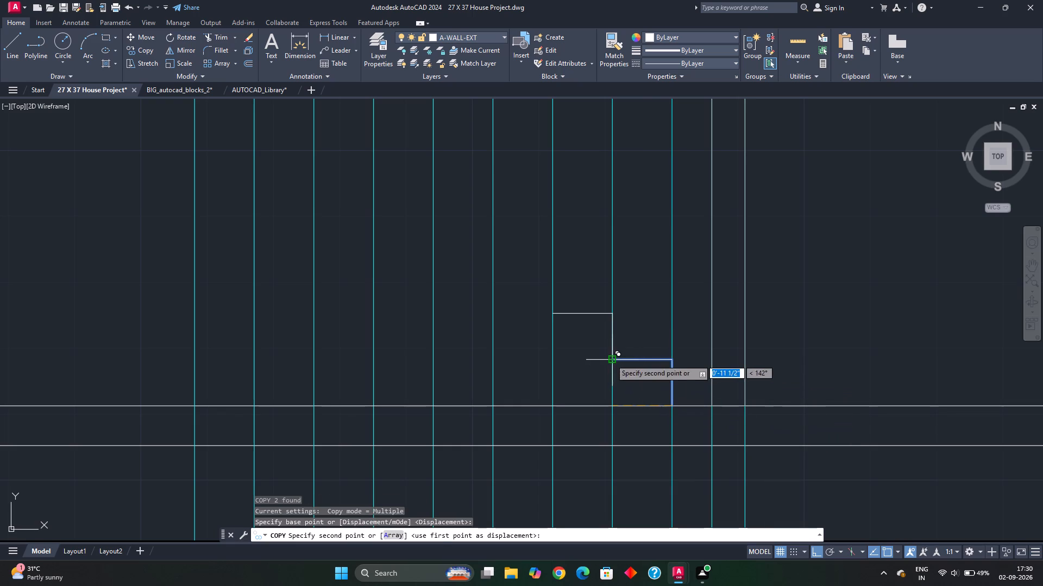
{"action": "left_click", "coordinate": [611, 359]}
{"action": "left_click", "coordinate": [554, 315]}
{"action": "middle_click_drag", "start_coordinate": [566, 320], "coordinate": [574, 333]}
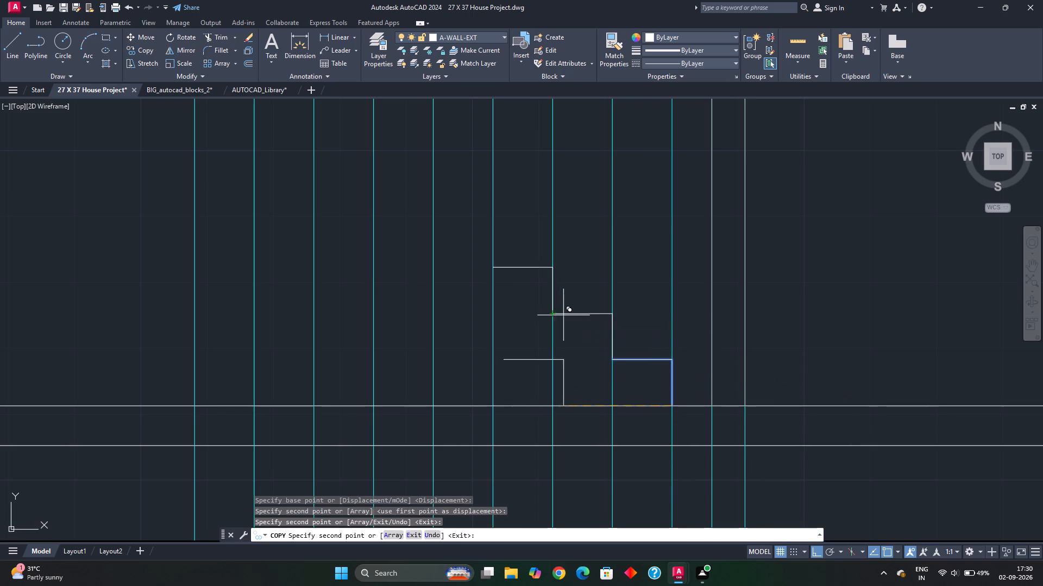
{"action": "middle_click_drag", "start_coordinate": [574, 333], "coordinate": [618, 371]}
{"action": "left_click", "coordinate": [543, 322]}
{"action": "middle_click_drag", "start_coordinate": [587, 322], "coordinate": [625, 365]}
{"action": "left_click", "coordinate": [522, 317]}
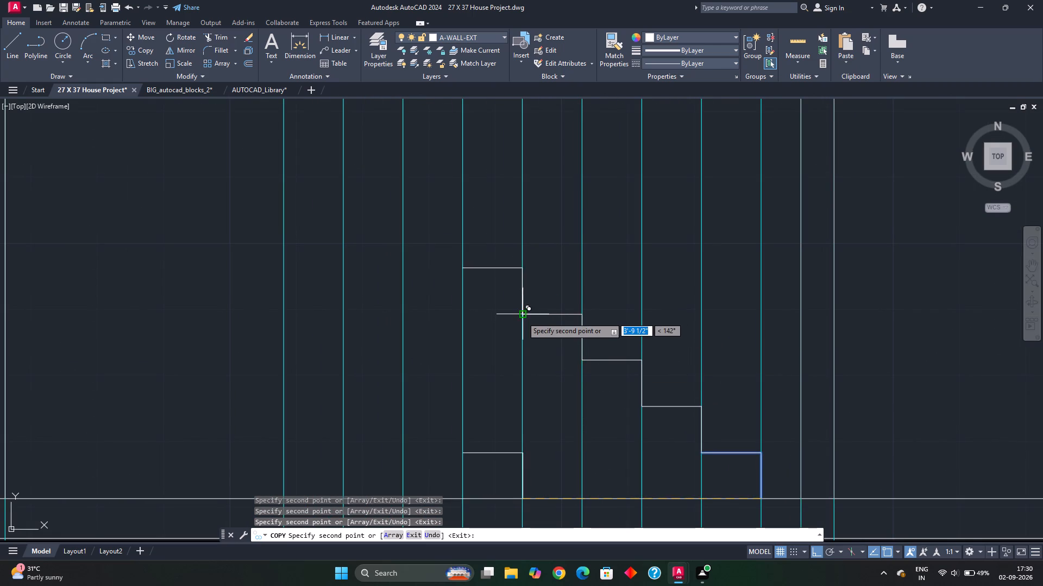
{"action": "middle_click_drag", "start_coordinate": [541, 328], "coordinate": [618, 368]}
{"action": "left_click", "coordinate": [539, 312]}
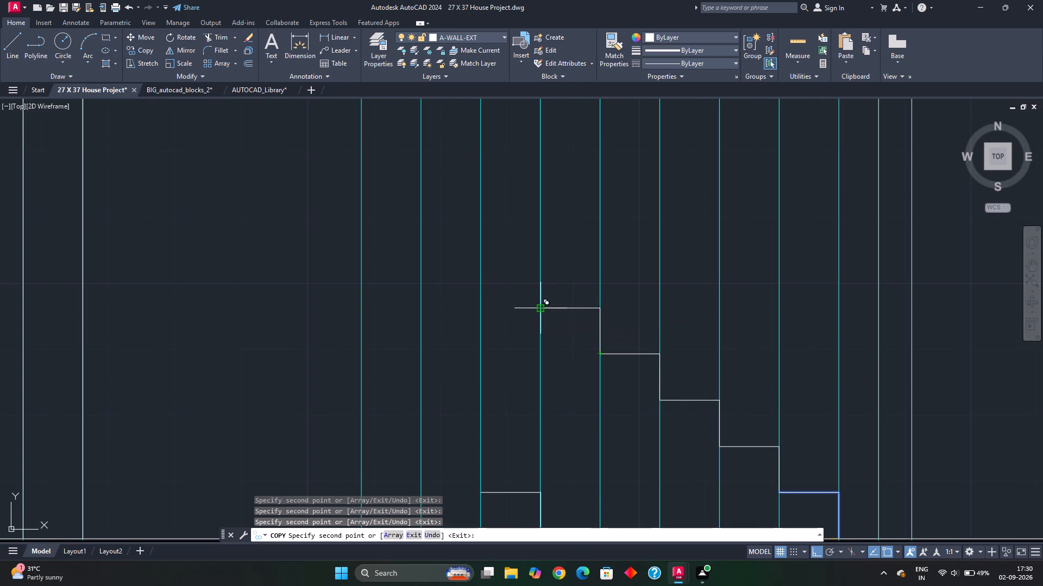
{"action": "left_click", "coordinate": [481, 262]}
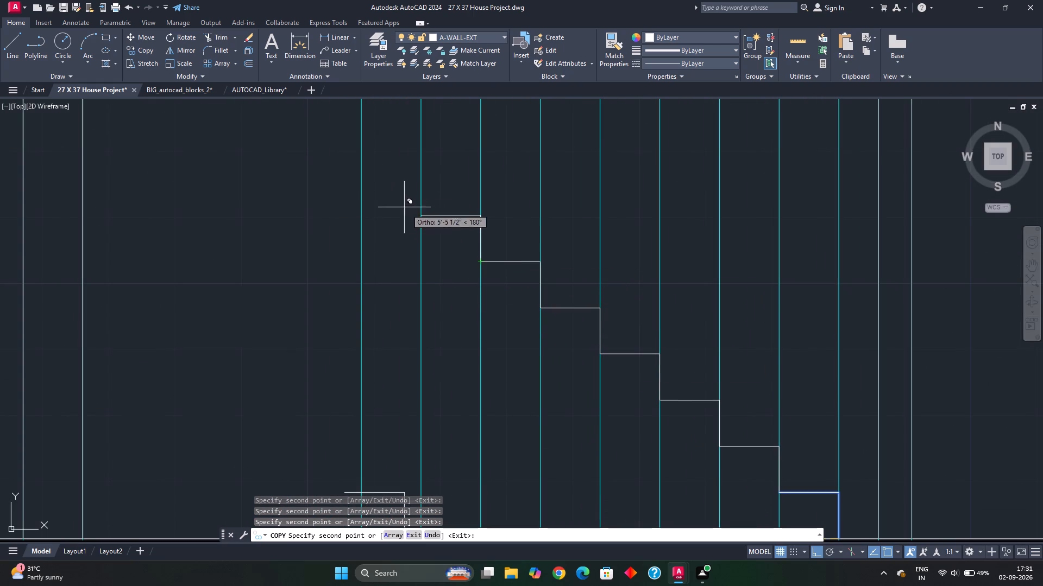
{"action": "left_click", "coordinate": [419, 219]}
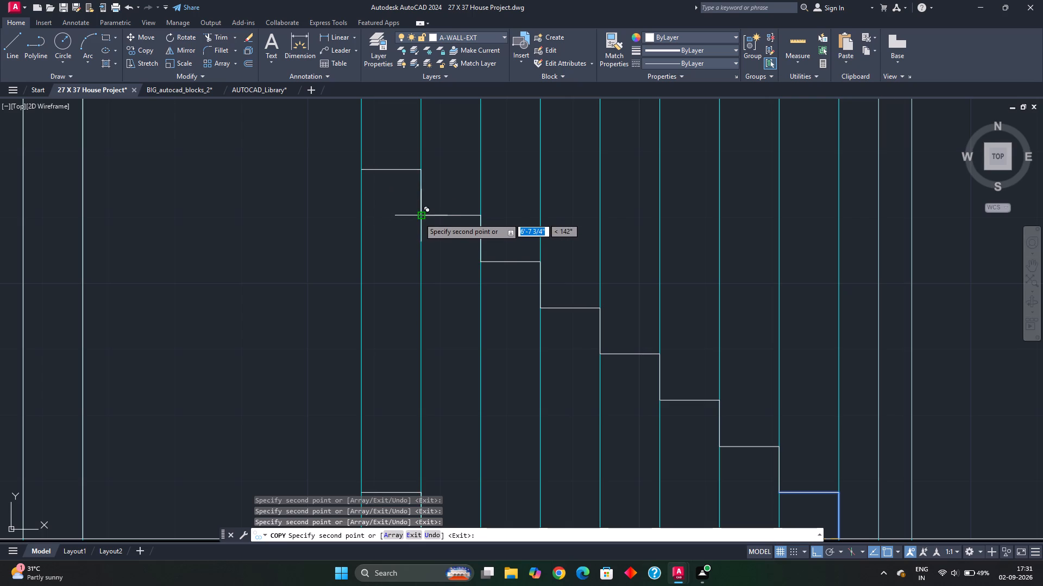
{"action": "middle_click_drag", "start_coordinate": [429, 225], "coordinate": [595, 298]}
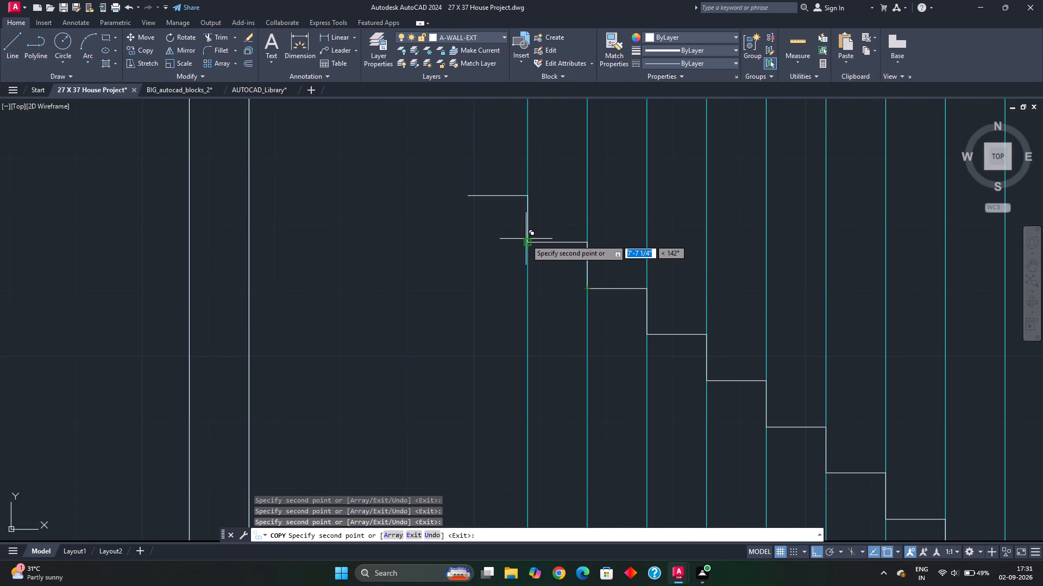
{"action": "left_click", "coordinate": [526, 239]}
{"action": "scroll", "coordinate": [532, 260], "scroll_direction": "down", "scroll_amount": 2}
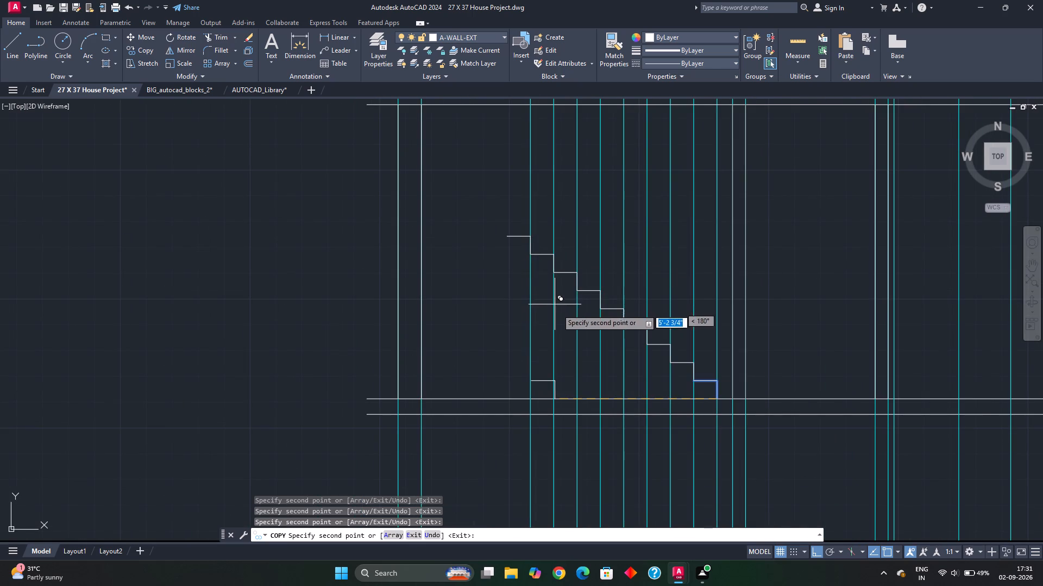
{"action": "key", "text": "Escape"}
{"action": "middle_click_drag", "start_coordinate": [611, 335], "coordinate": [605, 327]}
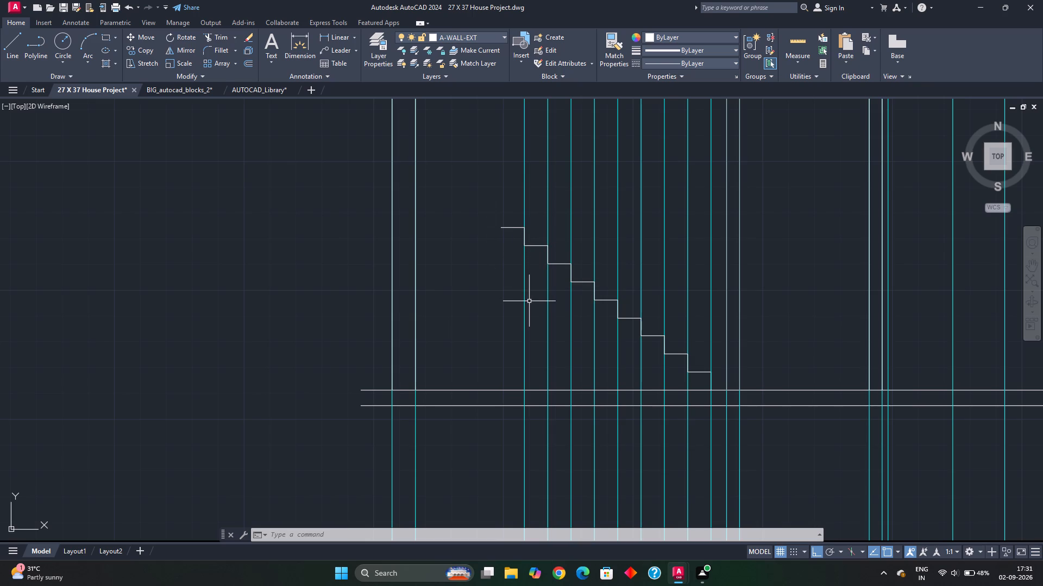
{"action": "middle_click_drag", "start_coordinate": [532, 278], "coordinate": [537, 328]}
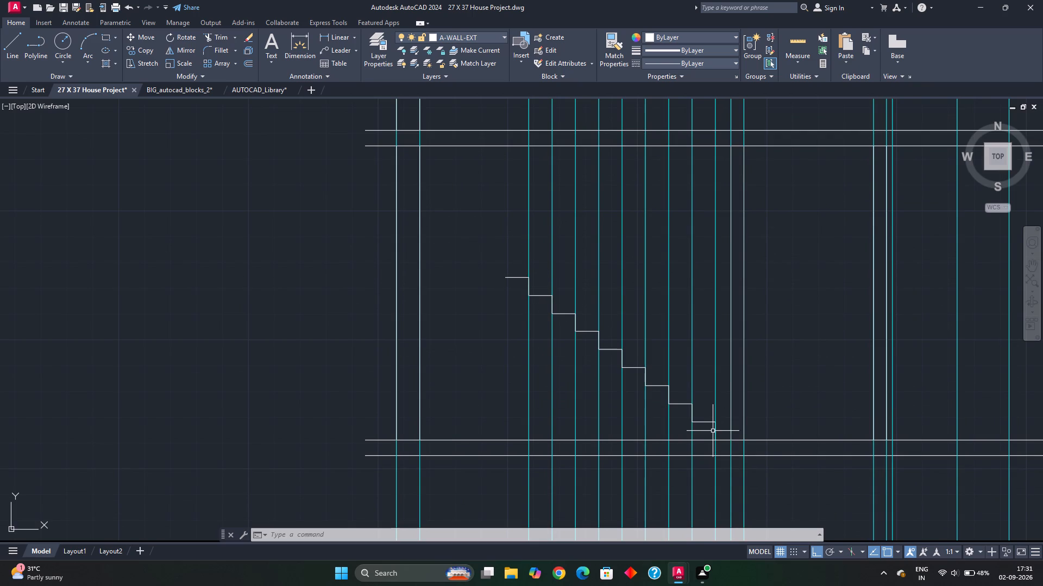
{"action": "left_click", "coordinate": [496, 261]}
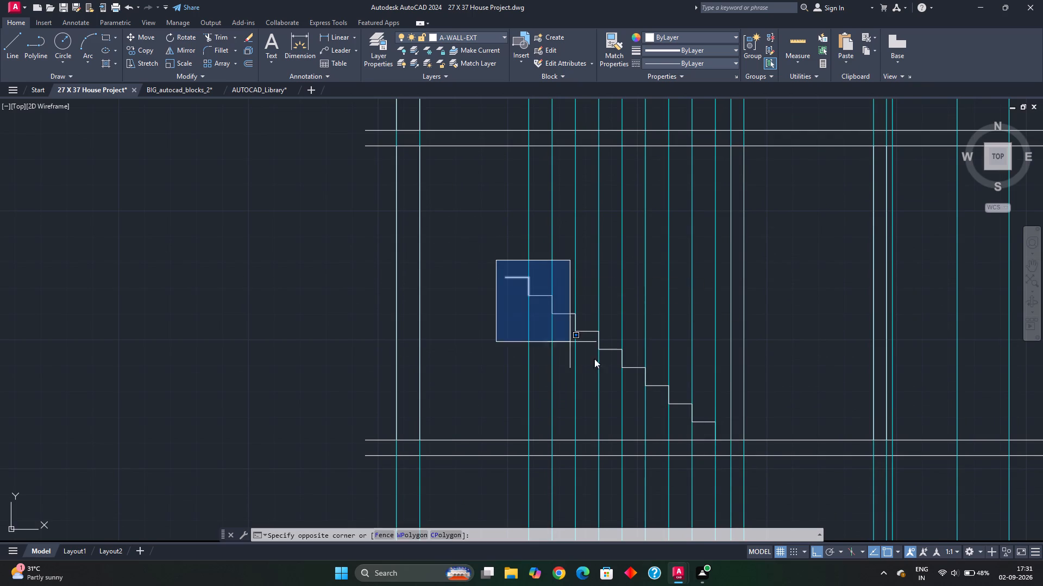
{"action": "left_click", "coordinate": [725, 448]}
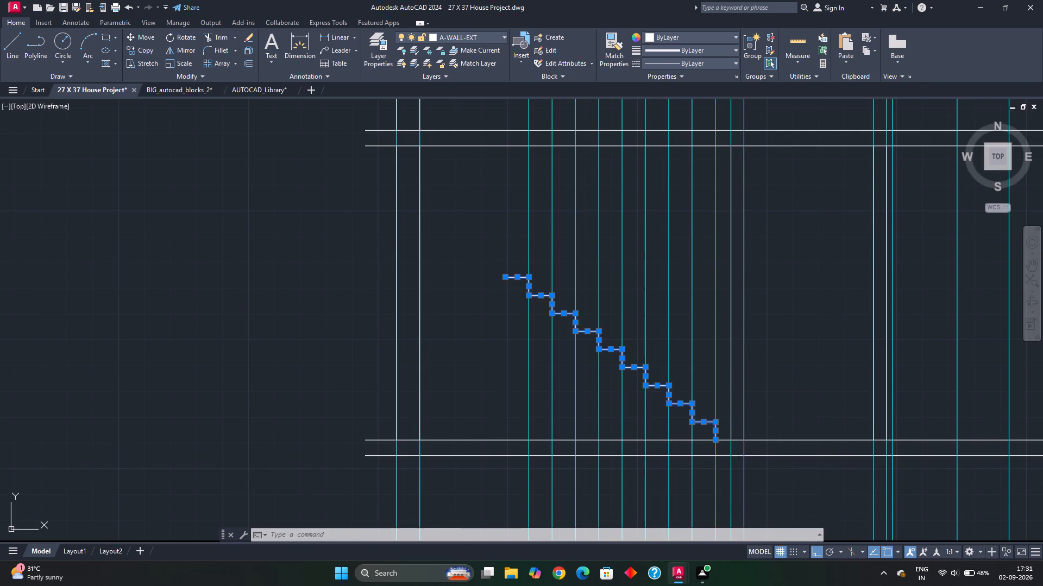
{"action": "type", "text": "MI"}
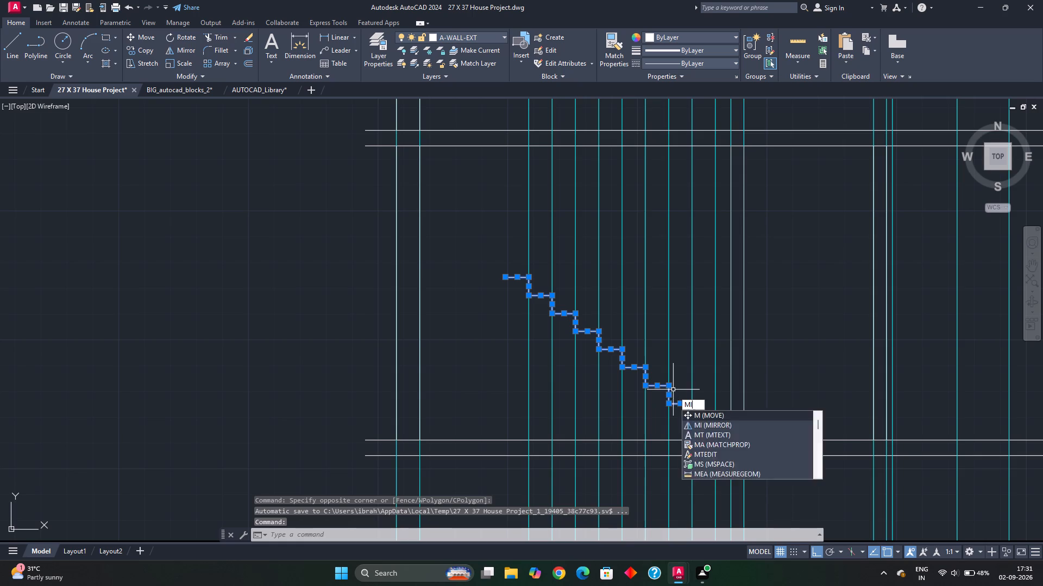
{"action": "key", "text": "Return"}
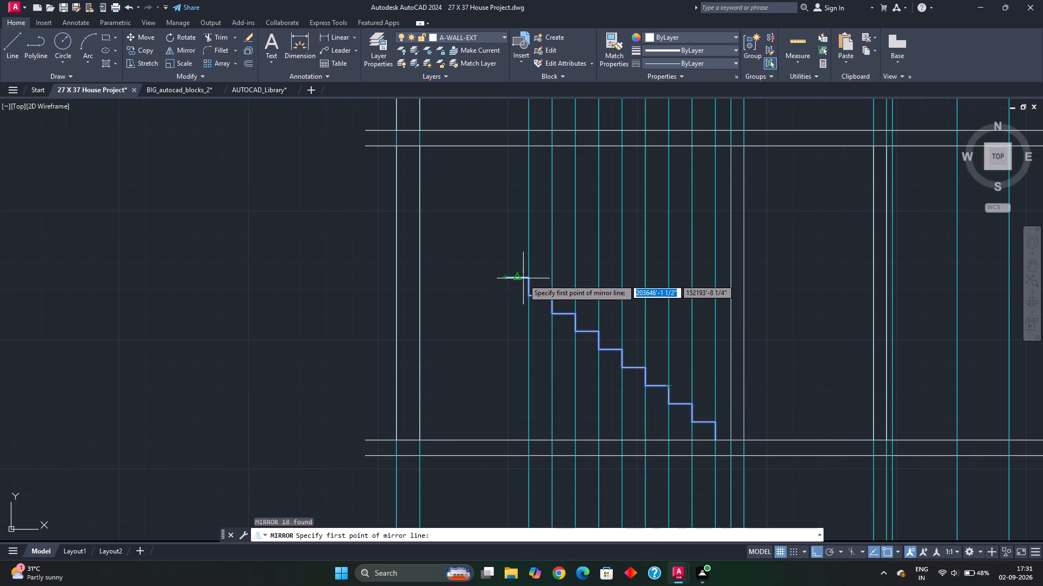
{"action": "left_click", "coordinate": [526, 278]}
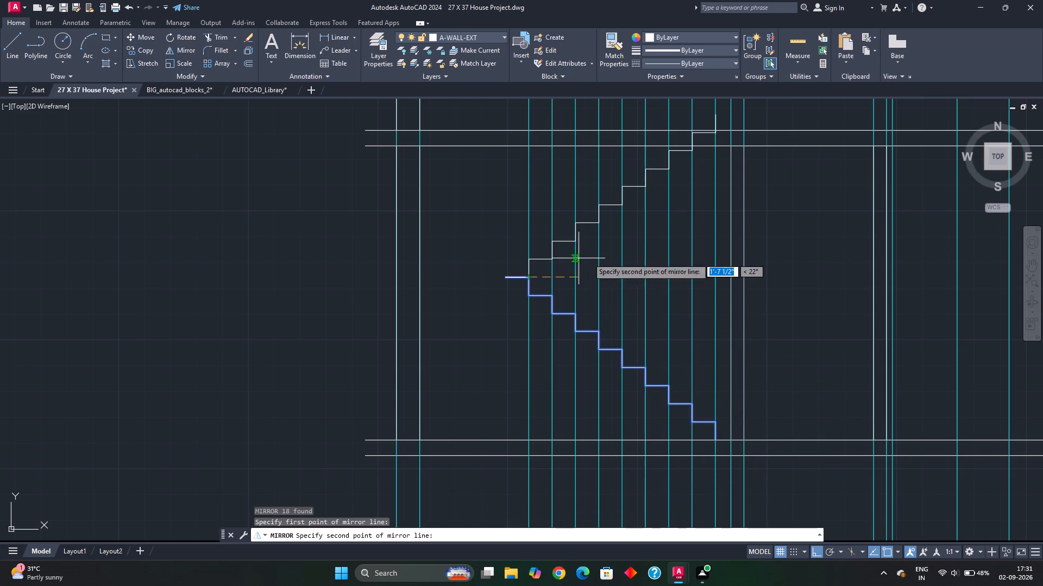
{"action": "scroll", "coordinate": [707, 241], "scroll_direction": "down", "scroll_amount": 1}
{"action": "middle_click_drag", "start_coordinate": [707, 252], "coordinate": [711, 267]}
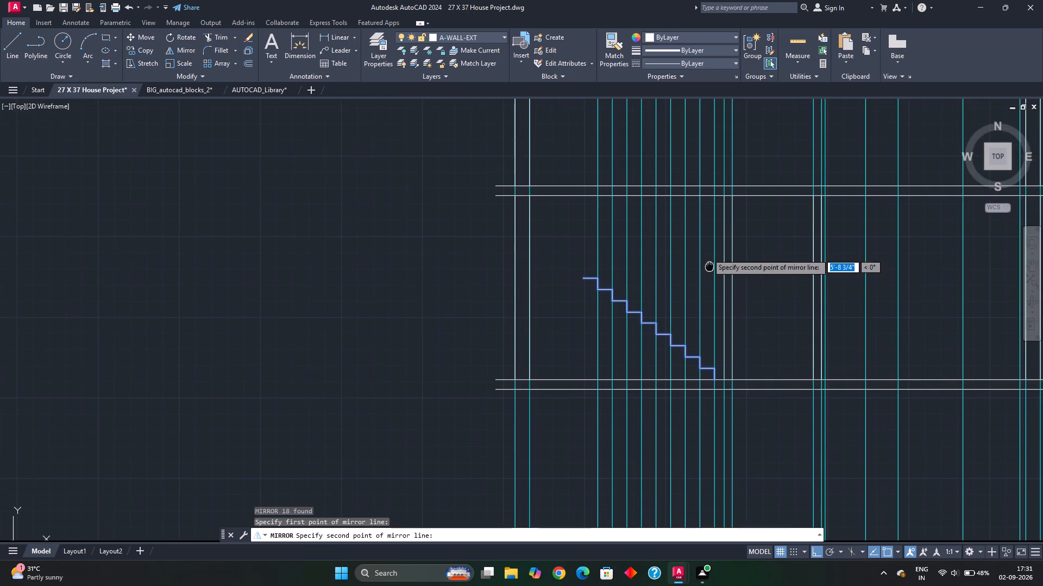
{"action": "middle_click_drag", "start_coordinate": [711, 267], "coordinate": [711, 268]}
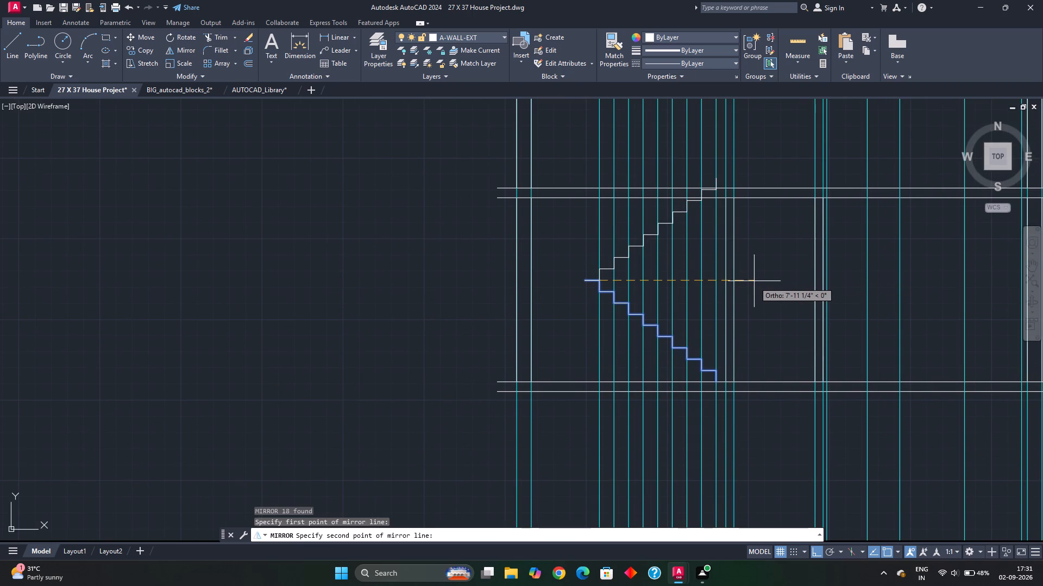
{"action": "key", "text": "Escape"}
Quick-measure the top step's height above the lower floor slab and its distance from the wall.
{"action": "left_click", "coordinate": [790, 44]}
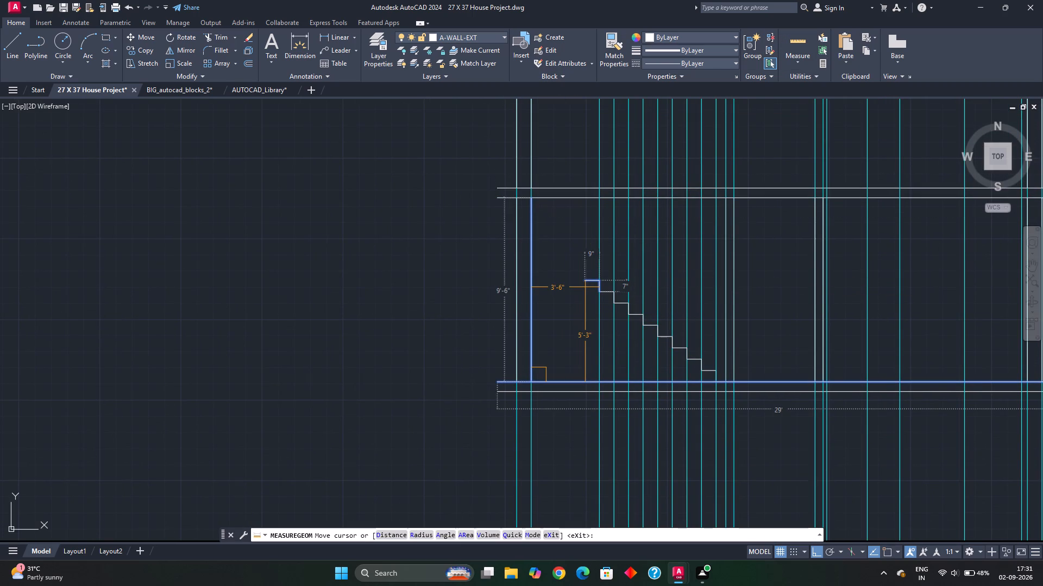
{"action": "key", "text": "Escape"}
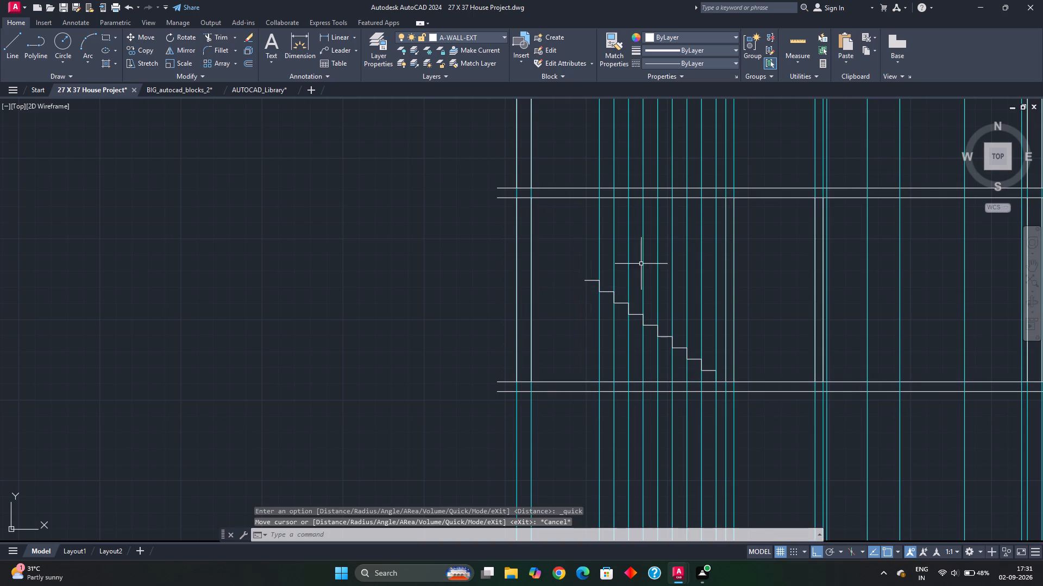
Dimension the flight's vertical rise from the lower floor slab's top to the free end of the top tread.
{"action": "left_click", "coordinate": [289, 37]}
{"action": "scroll", "coordinate": [600, 315], "scroll_direction": "up", "scroll_amount": 2}
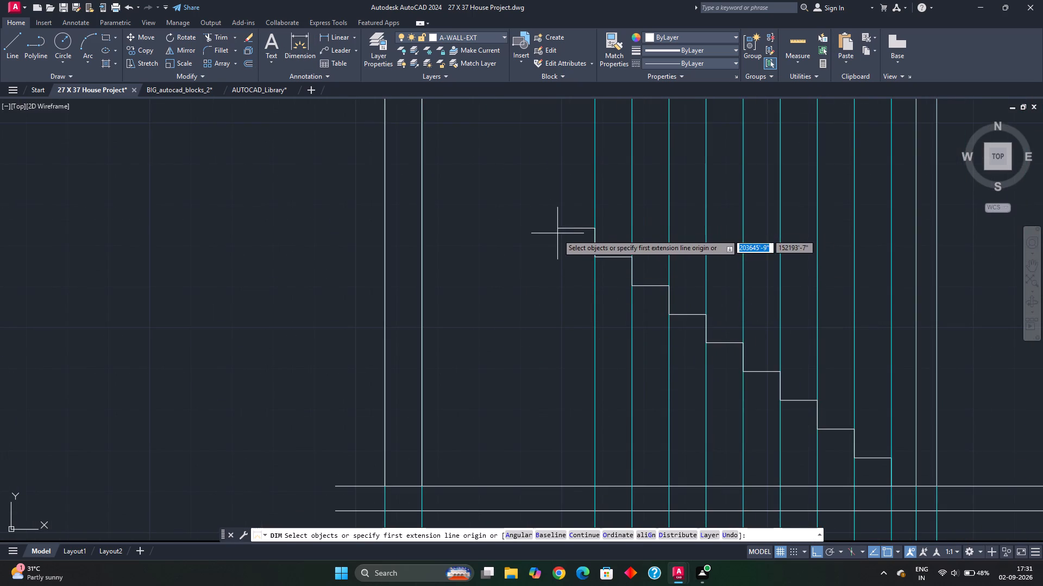
{"action": "left_click", "coordinate": [560, 229]}
{"action": "middle_click_drag", "start_coordinate": [576, 397], "coordinate": [555, 296]}
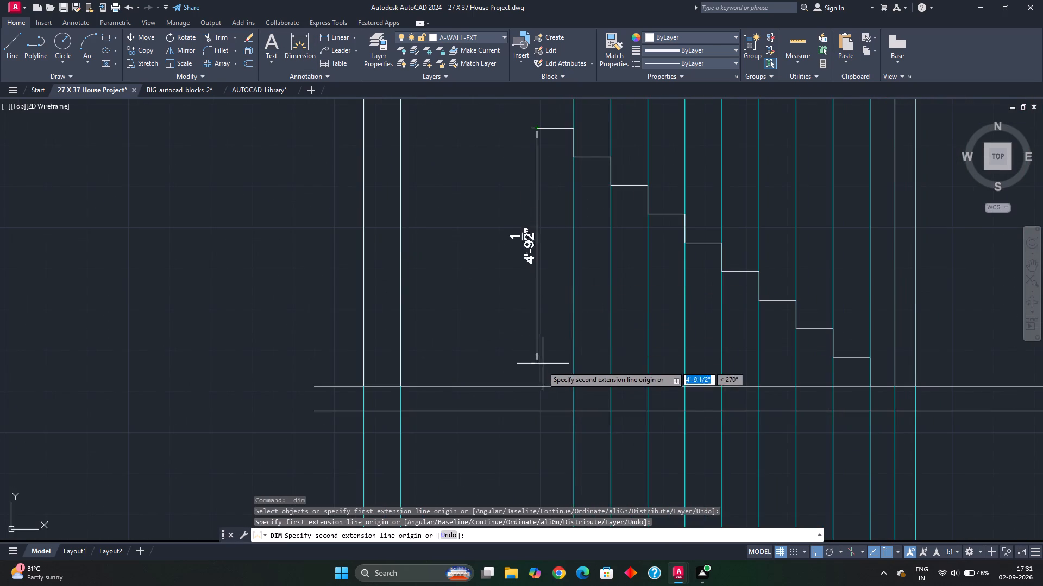
{"action": "left_click", "coordinate": [536, 388]}
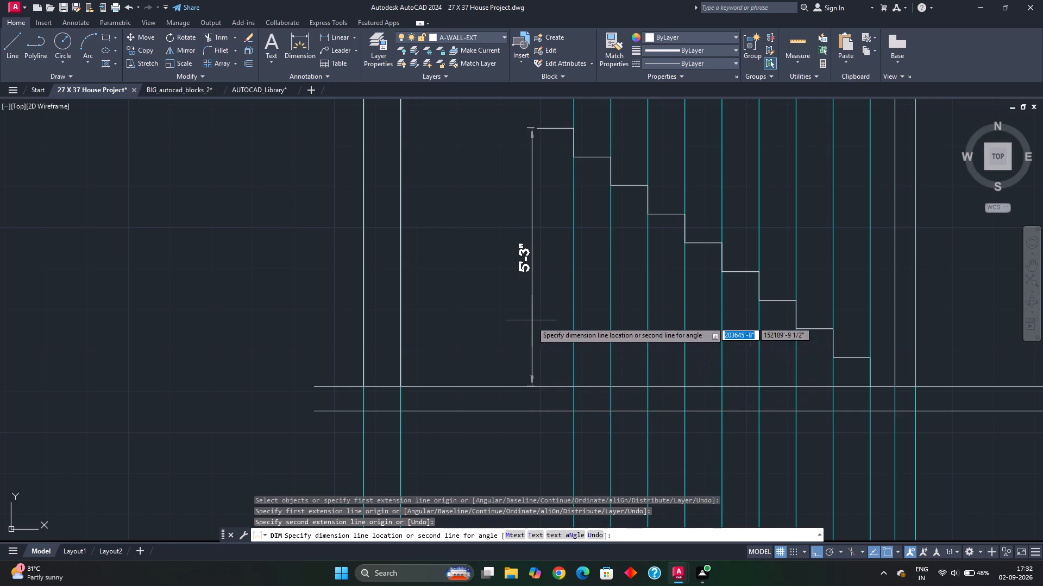
{"action": "middle_click_drag", "start_coordinate": [536, 330], "coordinate": [533, 389]}
{"action": "left_click", "coordinate": [516, 358]}
Dimension the vertical clearance from the top tread's free end up to the underside of the upper floor slab.
{"action": "middle_click_drag", "start_coordinate": [541, 263], "coordinate": [545, 396]}
{"action": "left_click", "coordinate": [538, 321]}
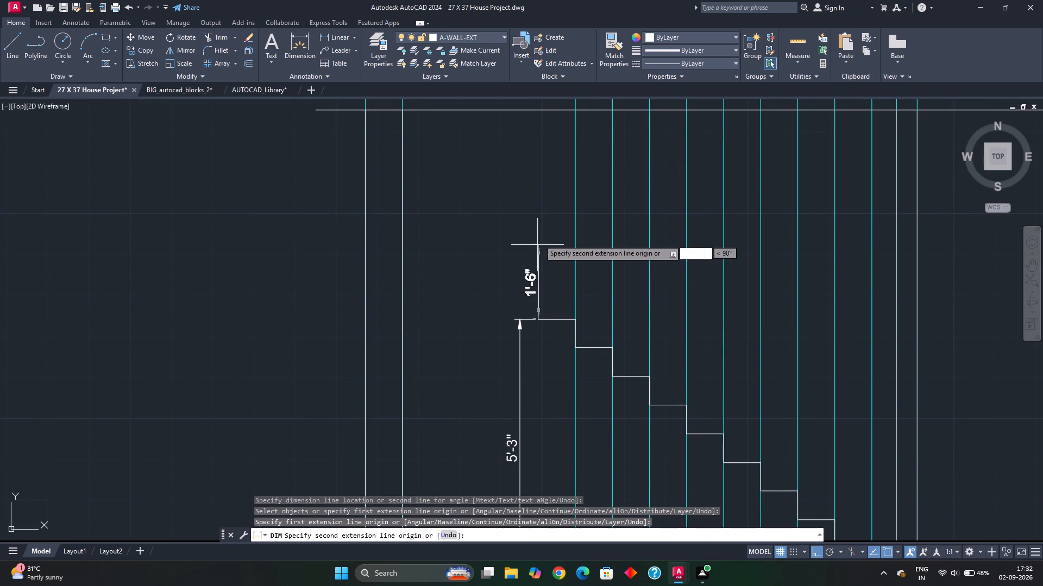
{"action": "left_click", "coordinate": [539, 110]}
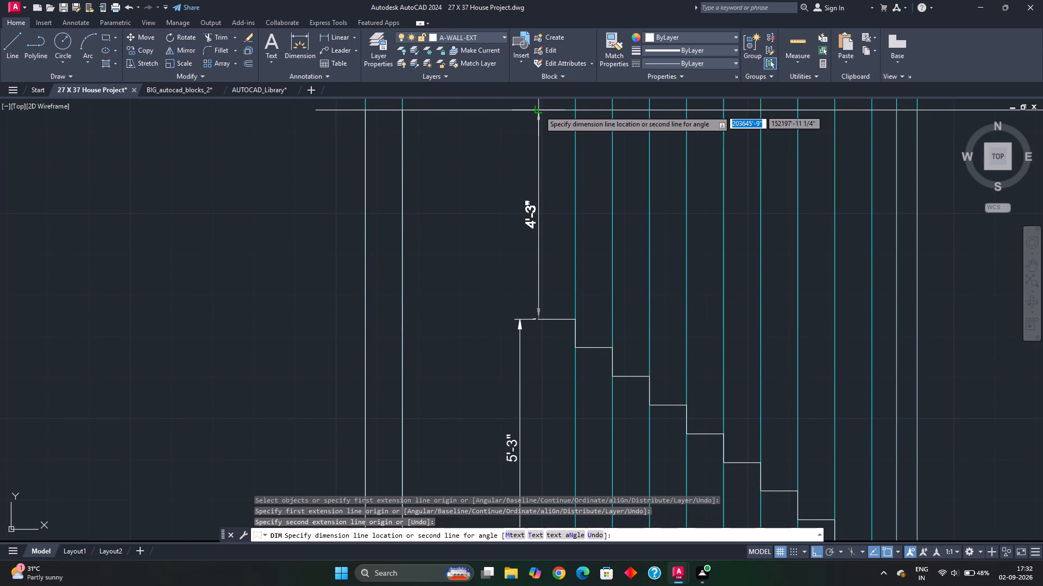
{"action": "left_click", "coordinate": [537, 180]}
Dimension the horizontal depth of the flight's second tread from the bottom, placing the dimension just above the tread.
{"action": "middle_click_drag", "start_coordinate": [546, 332], "coordinate": [504, 285]}
{"action": "scroll", "coordinate": [522, 355], "scroll_direction": "down", "scroll_amount": 1}
{"action": "middle_click_drag", "start_coordinate": [522, 355], "coordinate": [514, 342]}
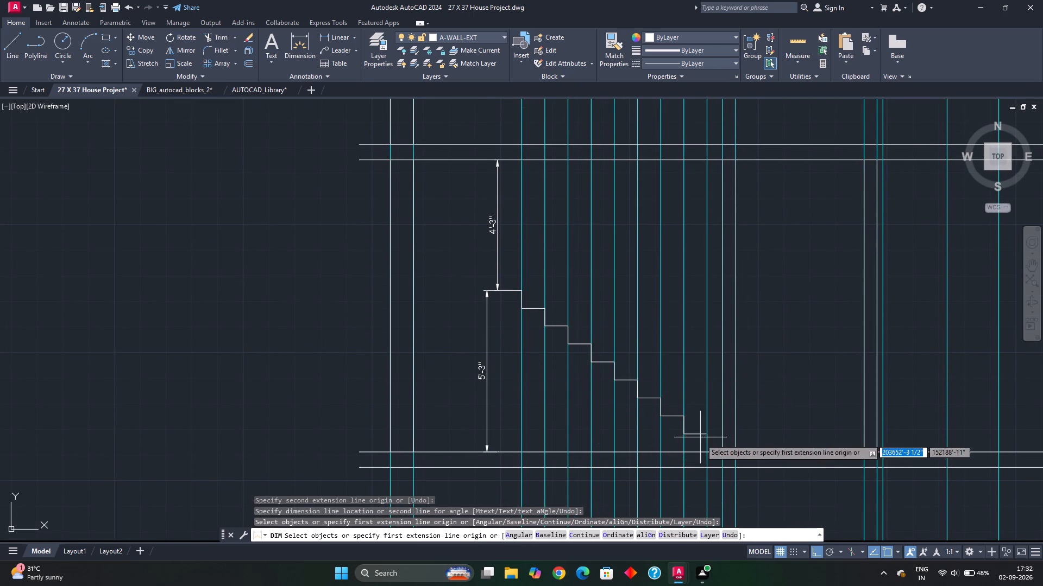
{"action": "middle_click_drag", "start_coordinate": [699, 443], "coordinate": [638, 424]}
{"action": "scroll", "coordinate": [634, 422], "scroll_direction": "up", "scroll_amount": 1}
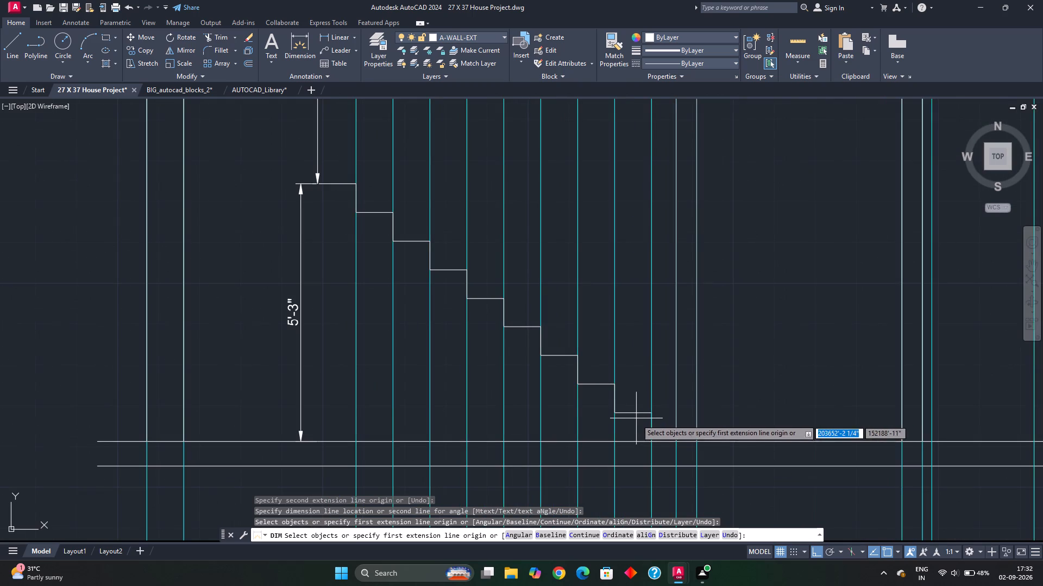
{"action": "left_click", "coordinate": [577, 384]}
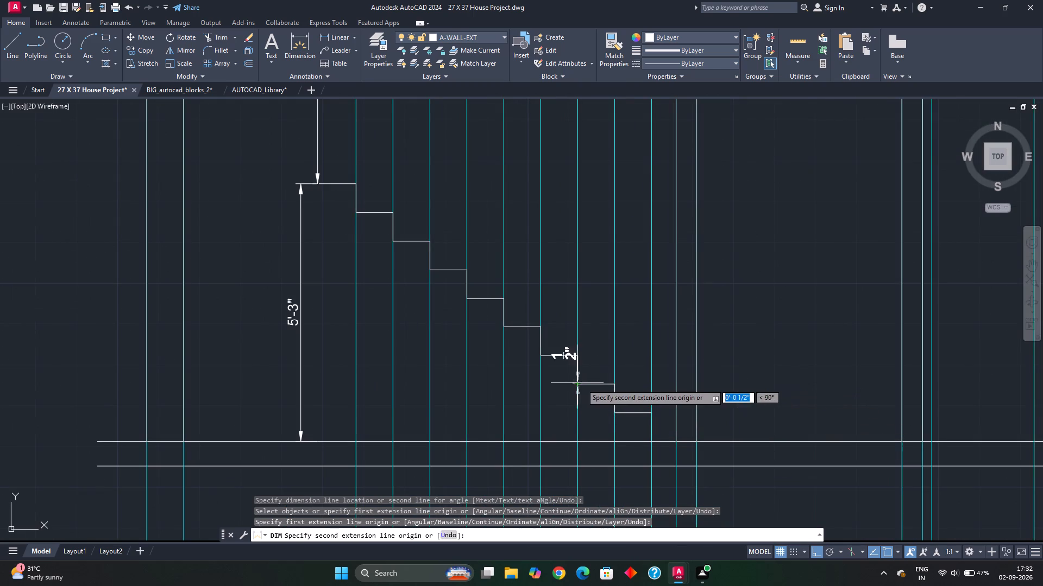
{"action": "left_click", "coordinate": [615, 387]}
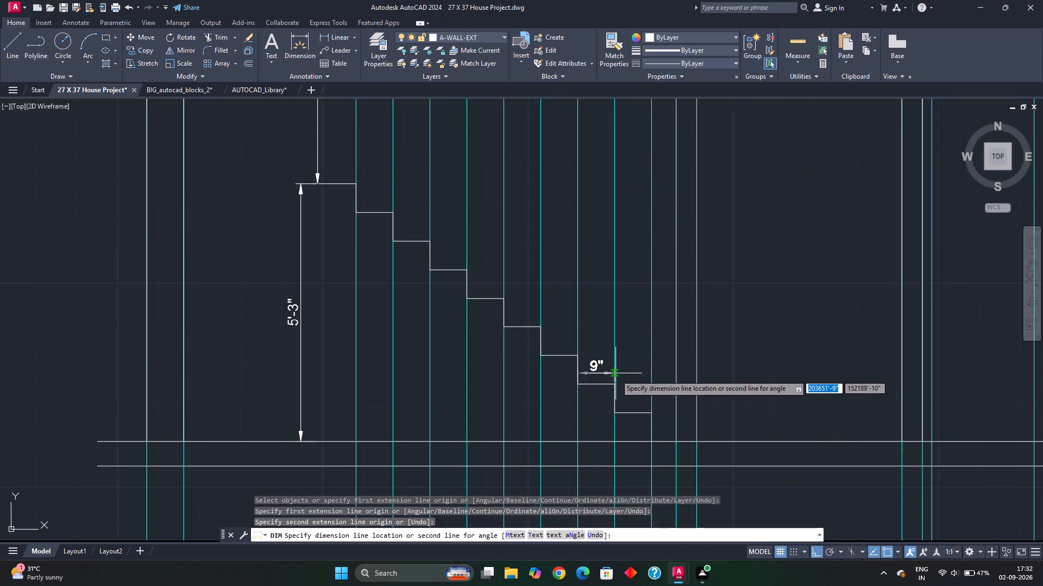
{"action": "left_click", "coordinate": [615, 374]}
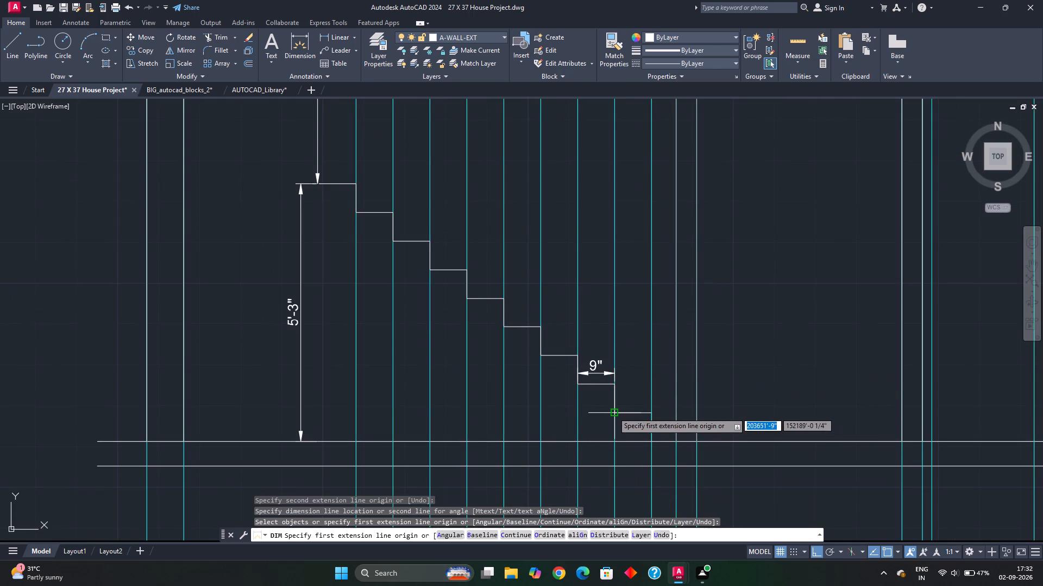
Dimension the height of the riser between the flight's lowest and second treads, placing the dimension just beside the riser.
{"action": "left_click", "coordinate": [613, 412]}
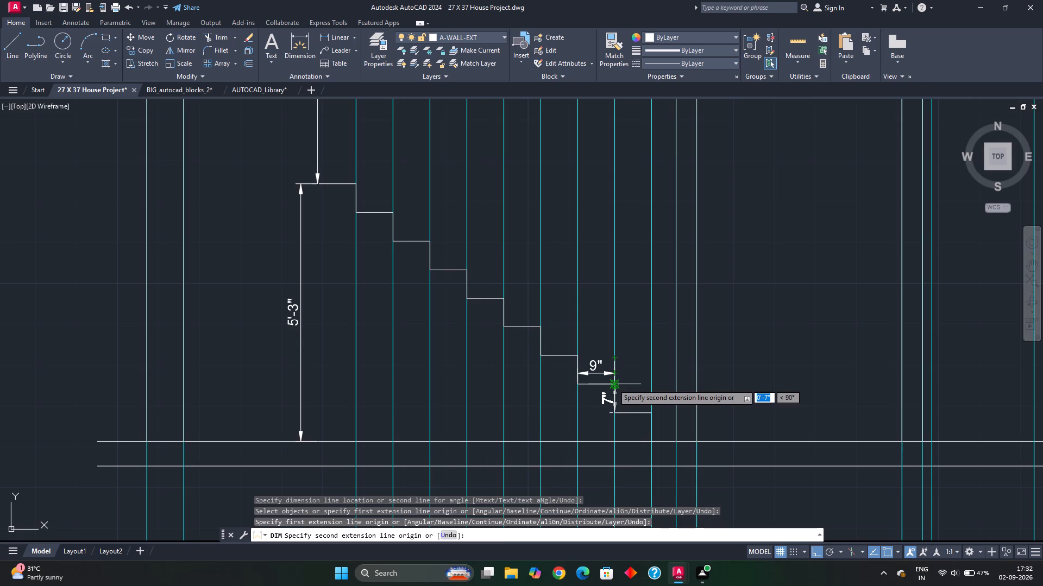
{"action": "left_click", "coordinate": [613, 384]}
{"action": "left_click", "coordinate": [633, 387]}
{"action": "key", "text": "Escape"}
{"action": "key", "text": "Escape"}
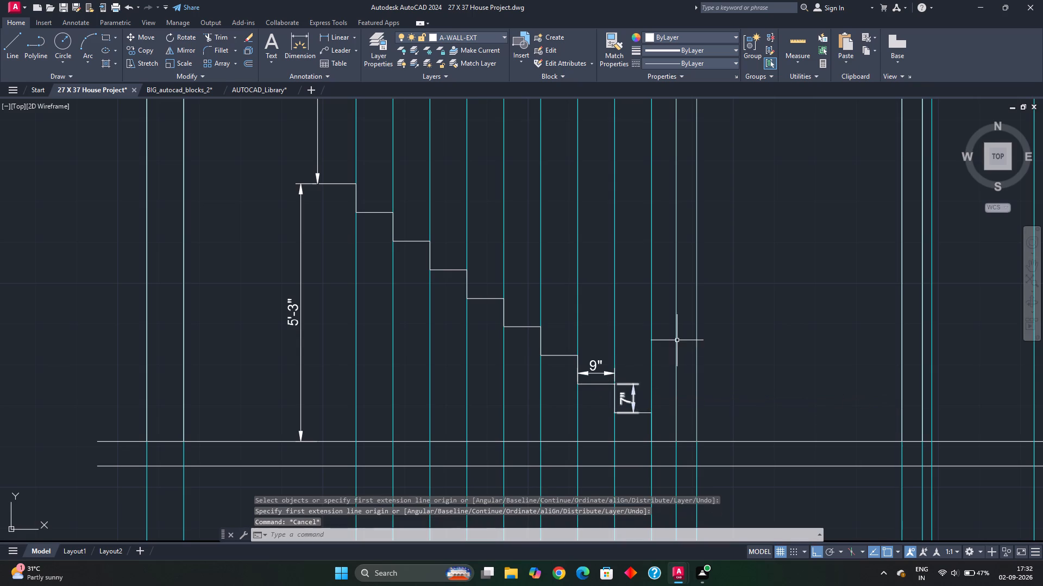
Select all the similar vertical projection lines around the stair and turn off their layer, A-SECT.
{"action": "scroll", "coordinate": [676, 346], "scroll_direction": "down", "scroll_amount": 1}
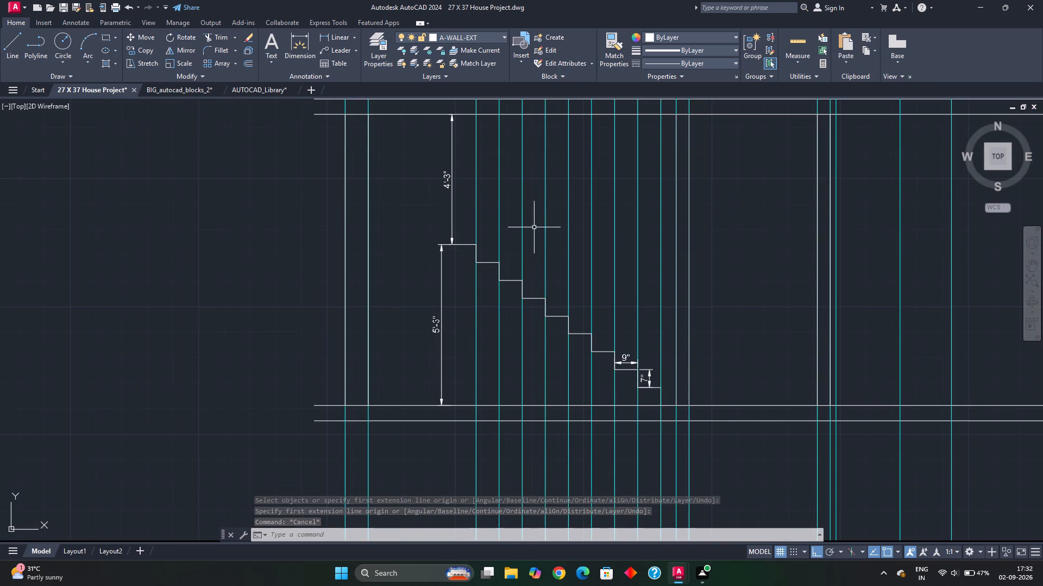
{"action": "left_click_drag", "start_coordinate": [549, 222], "coordinate": [542, 224]}
{"action": "left_click", "coordinate": [516, 224]}
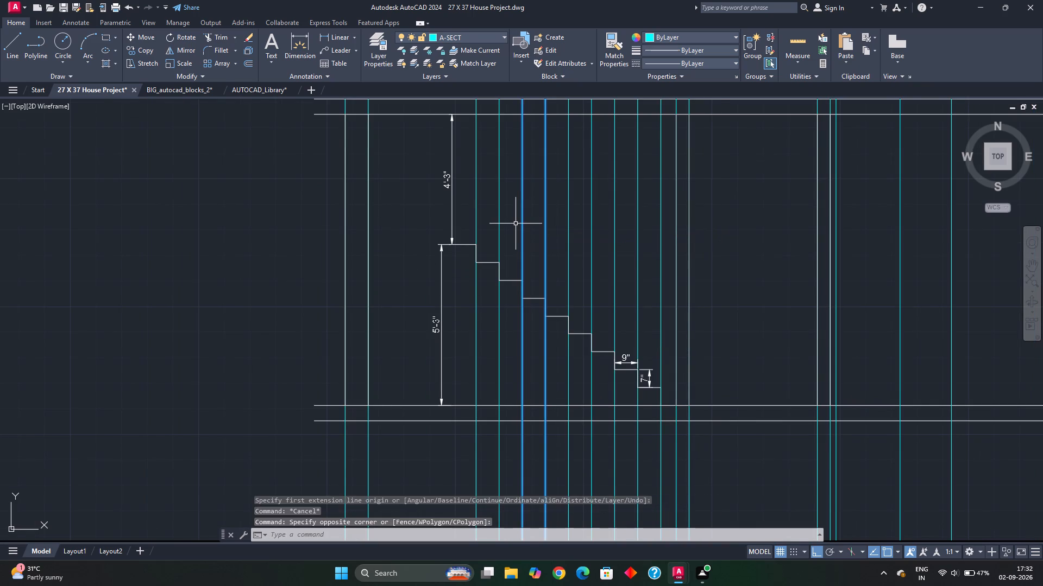
{"action": "right_click", "coordinate": [516, 224]}
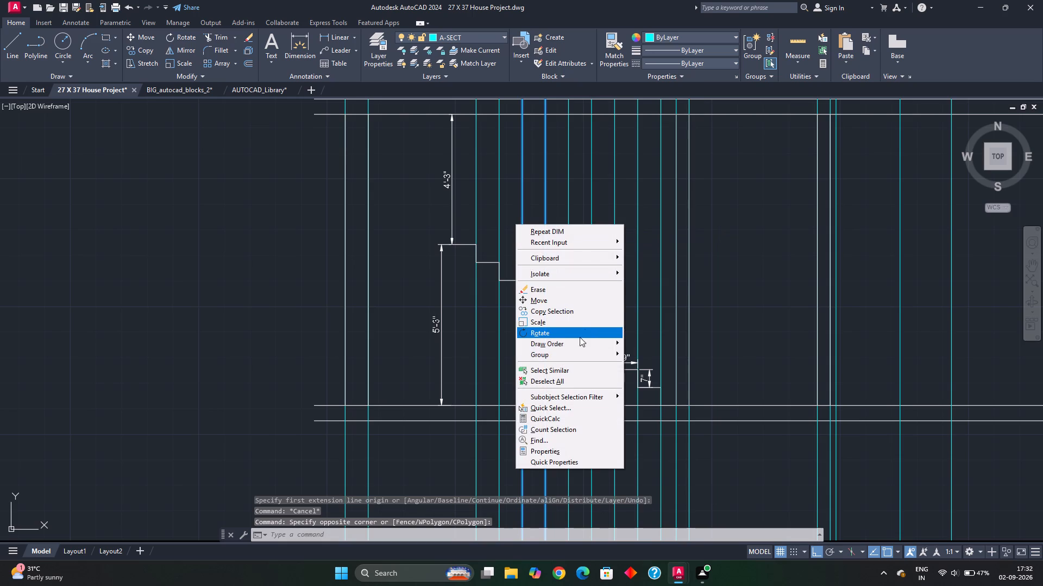
{"action": "left_click", "coordinate": [576, 369]}
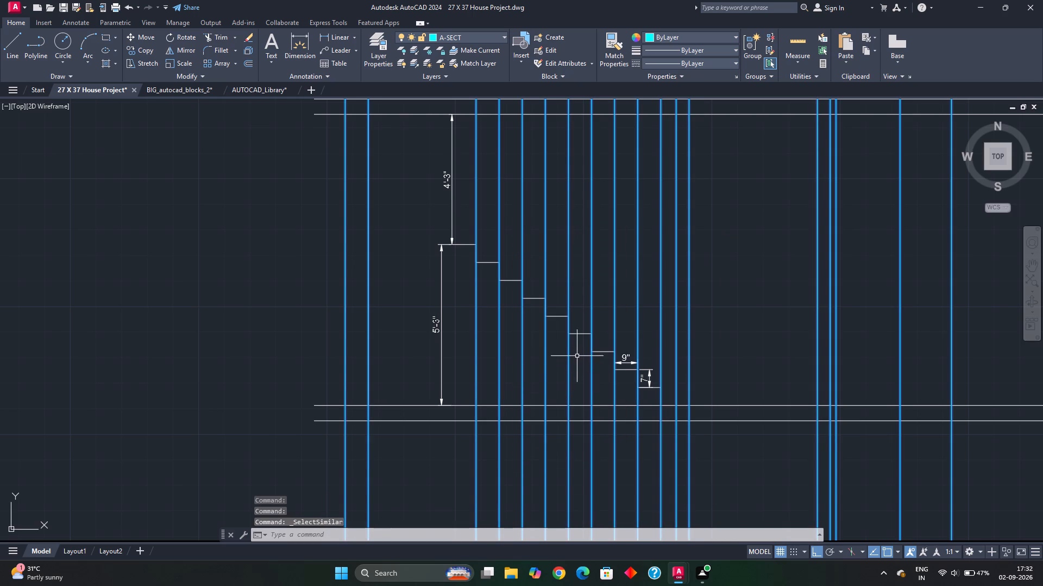
{"action": "left_click", "coordinate": [399, 36]}
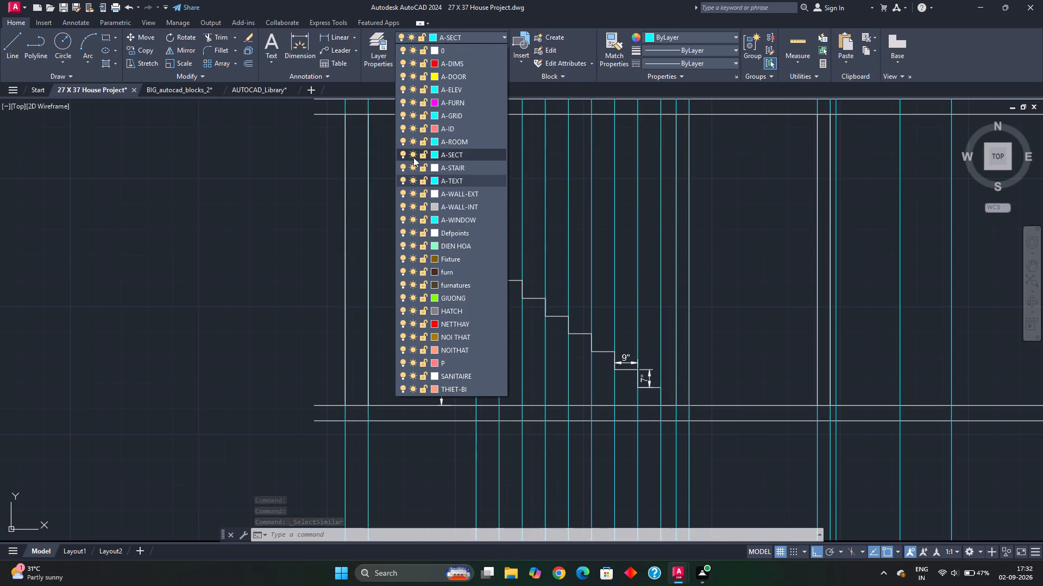
{"action": "left_click", "coordinate": [401, 154]}
{"action": "key", "text": "Escape"}
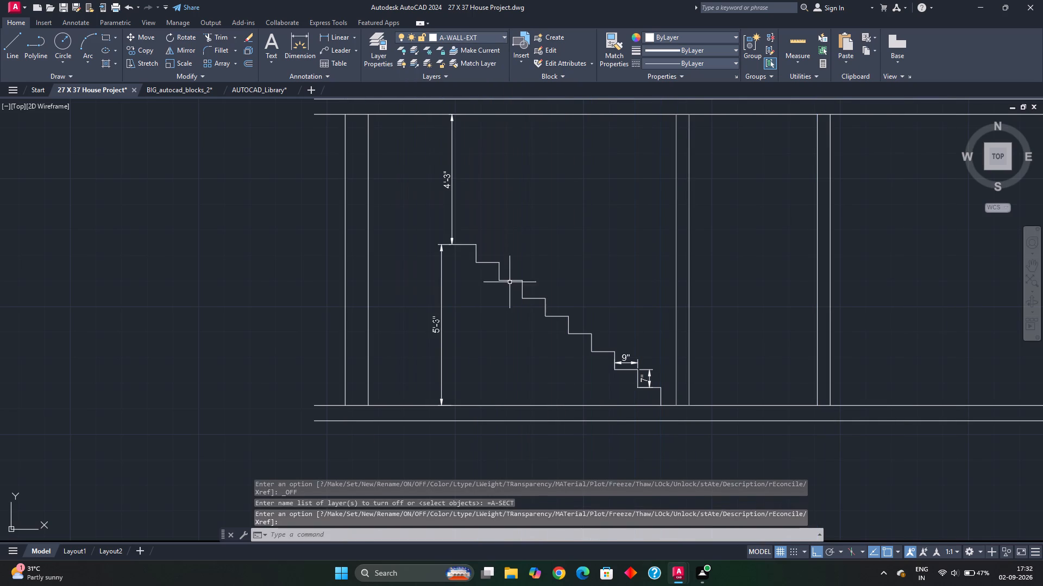
{"action": "middle_click", "coordinate": [540, 353]}
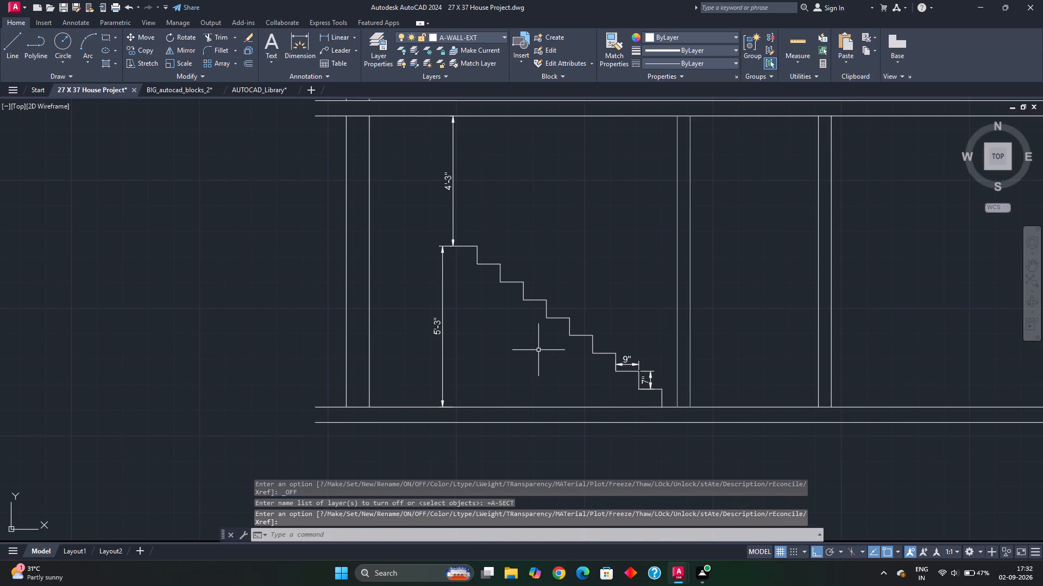
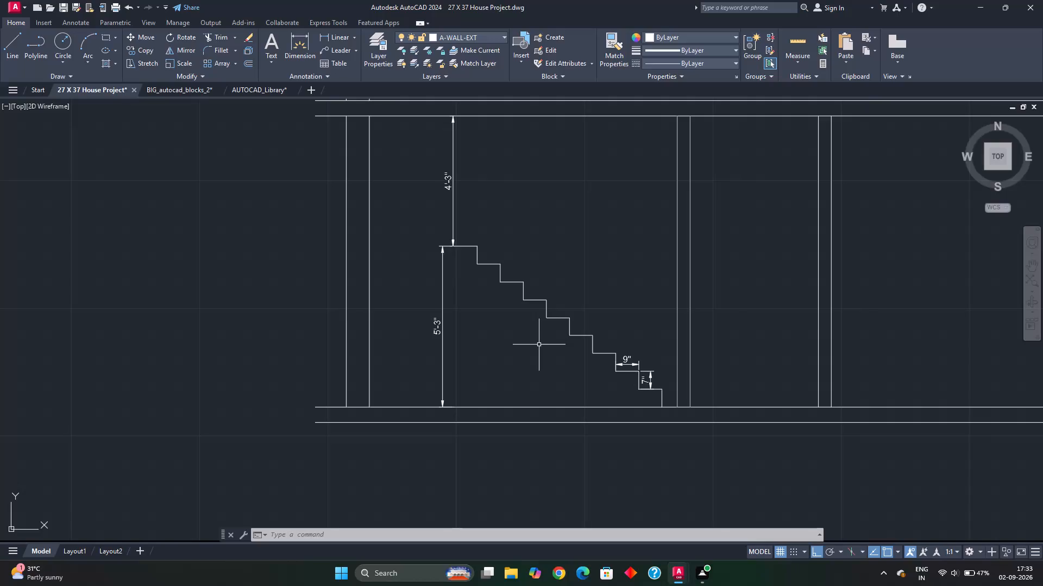
Delete the four stair dimensions: the flight's overall height, the clearance above it, the tread depth and the riser height.
{"action": "left_click", "coordinate": [307, 305]}
{"action": "key", "text": "Escape"}
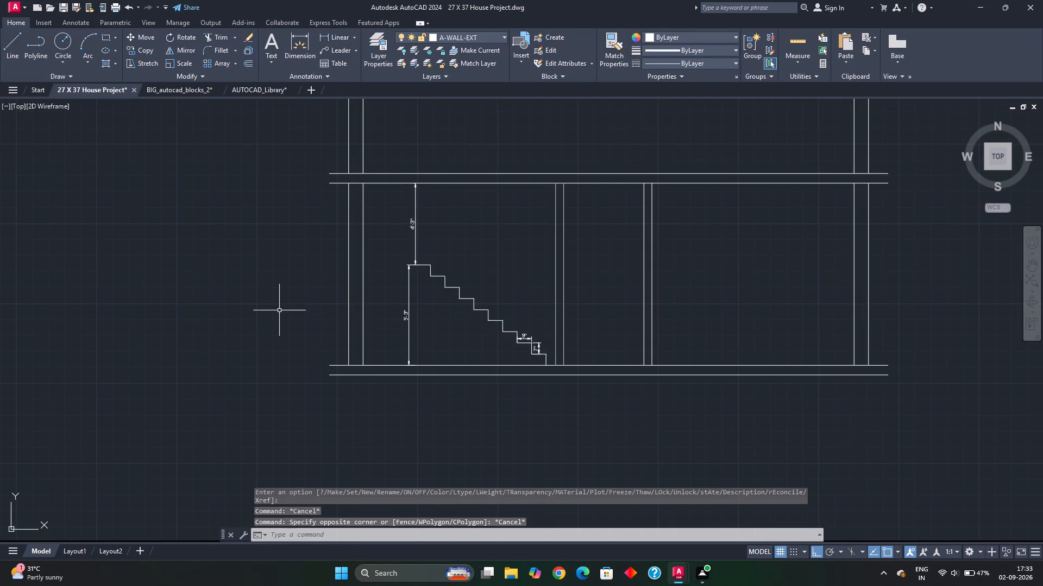
{"action": "middle_click_drag", "start_coordinate": [465, 320], "coordinate": [475, 355]}
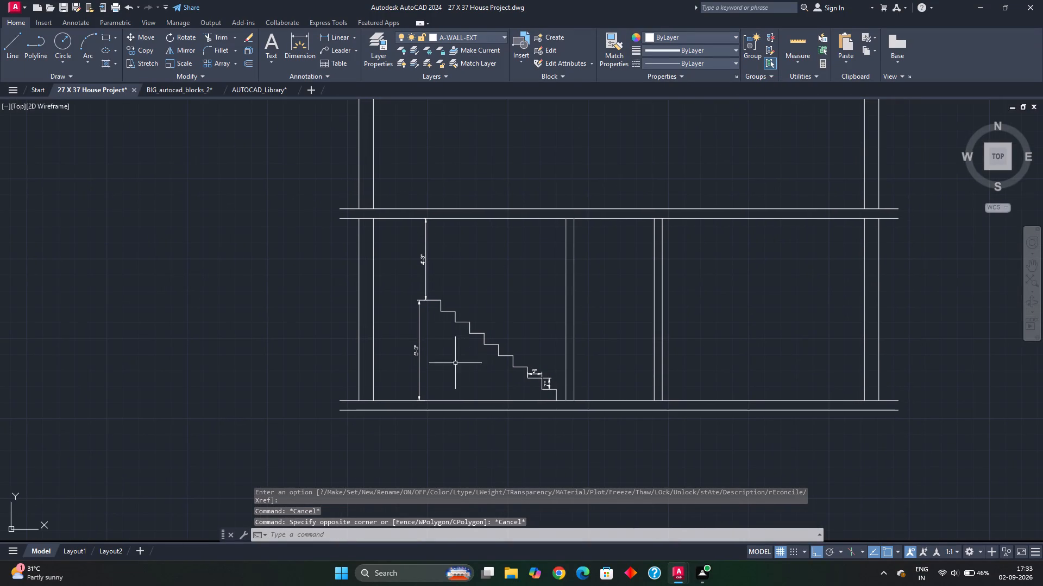
{"action": "left_click_drag", "start_coordinate": [426, 332], "coordinate": [420, 334]}
{"action": "left_click", "coordinate": [399, 346]}
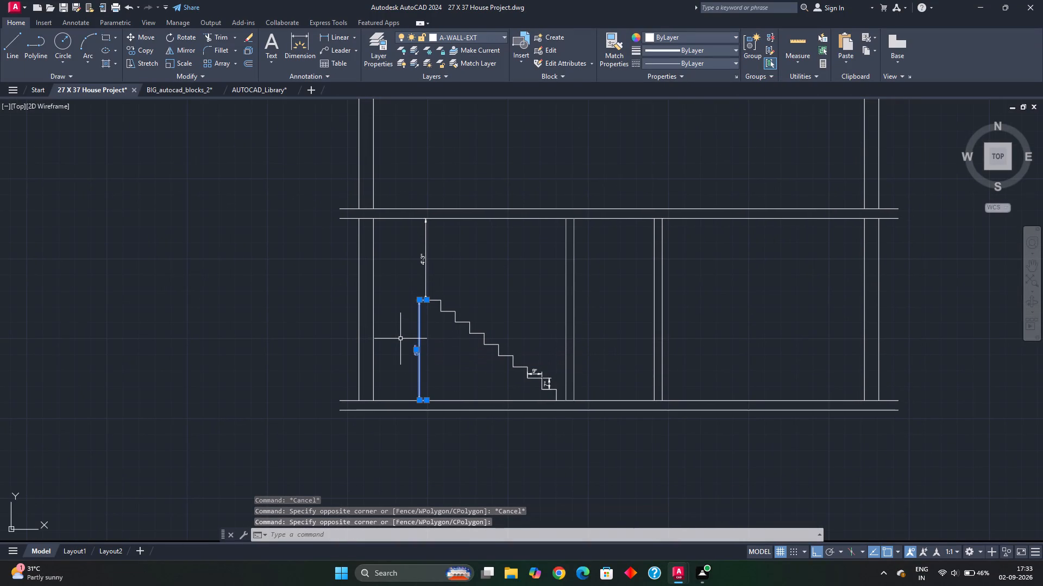
{"action": "key", "text": "Delete"}
{"action": "left_click", "coordinate": [447, 242]}
{"action": "left_click", "coordinate": [416, 263]}
{"action": "key", "text": "Delete"}
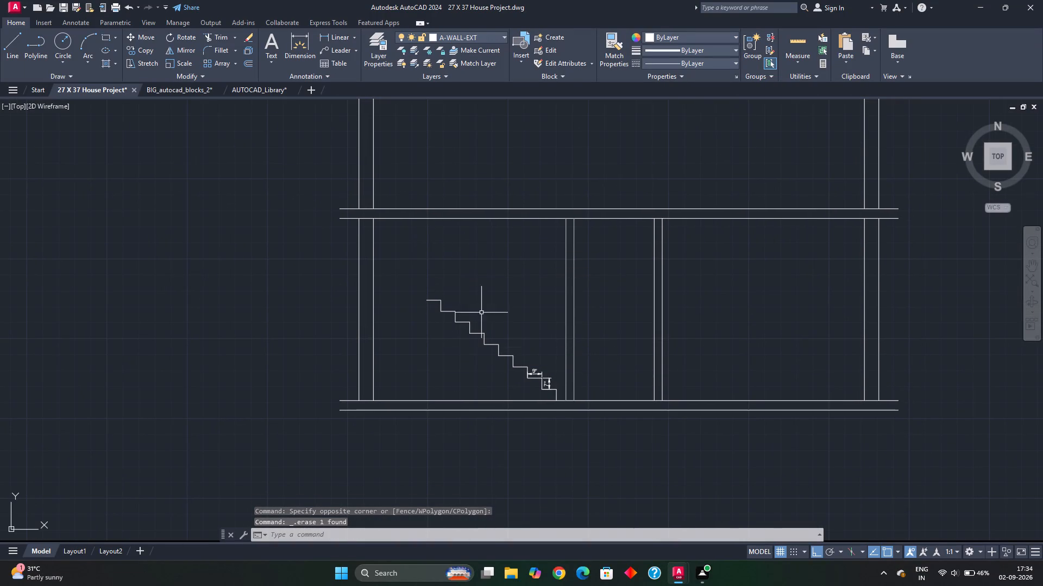
{"action": "scroll", "coordinate": [542, 374], "scroll_direction": "up", "scroll_amount": 3}
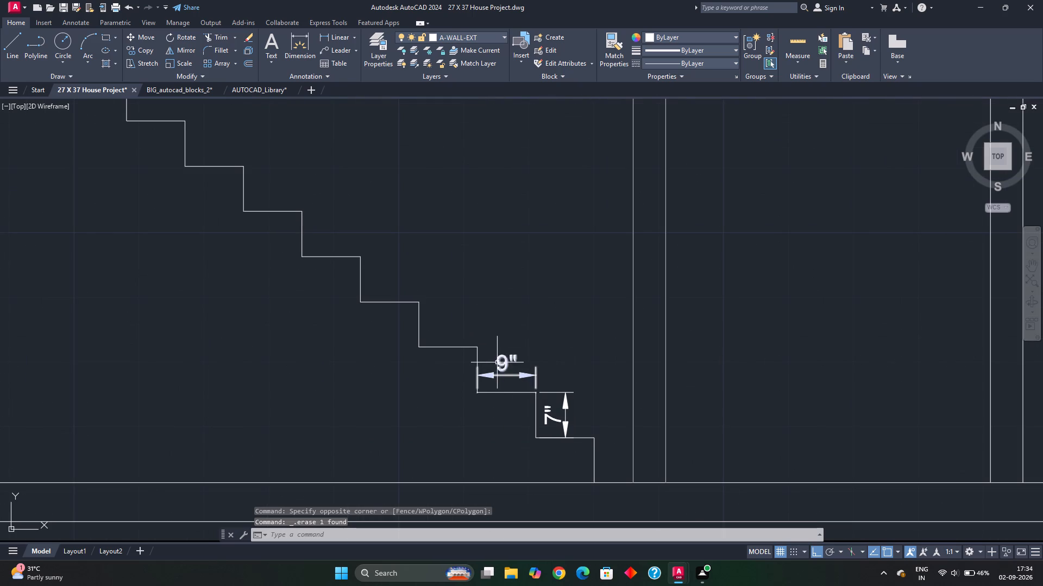
{"action": "left_click", "coordinate": [498, 364]}
{"action": "key", "text": "Delete"}
{"action": "left_click", "coordinate": [548, 411]}
{"action": "key", "text": "Delete"}
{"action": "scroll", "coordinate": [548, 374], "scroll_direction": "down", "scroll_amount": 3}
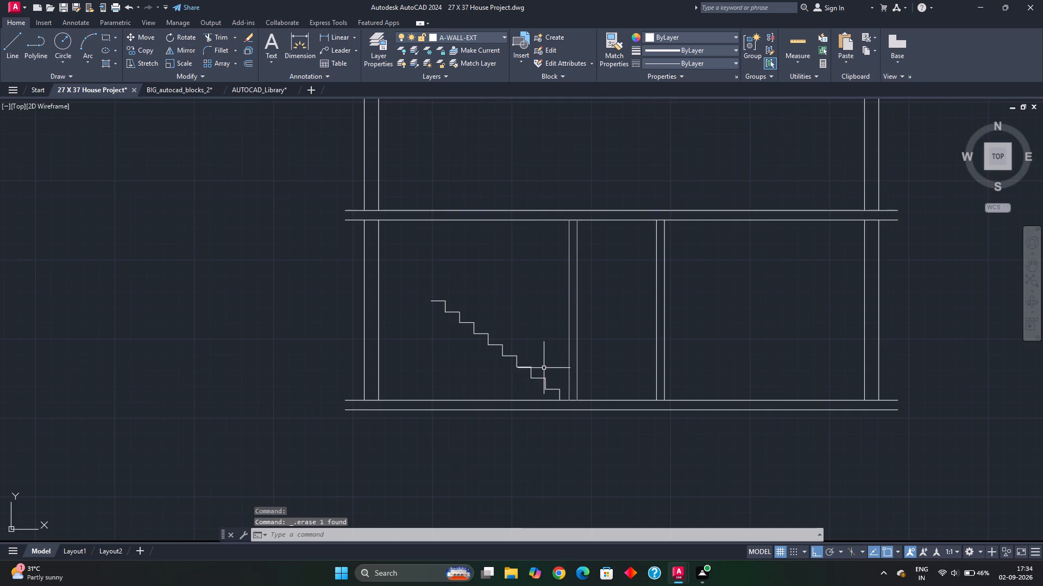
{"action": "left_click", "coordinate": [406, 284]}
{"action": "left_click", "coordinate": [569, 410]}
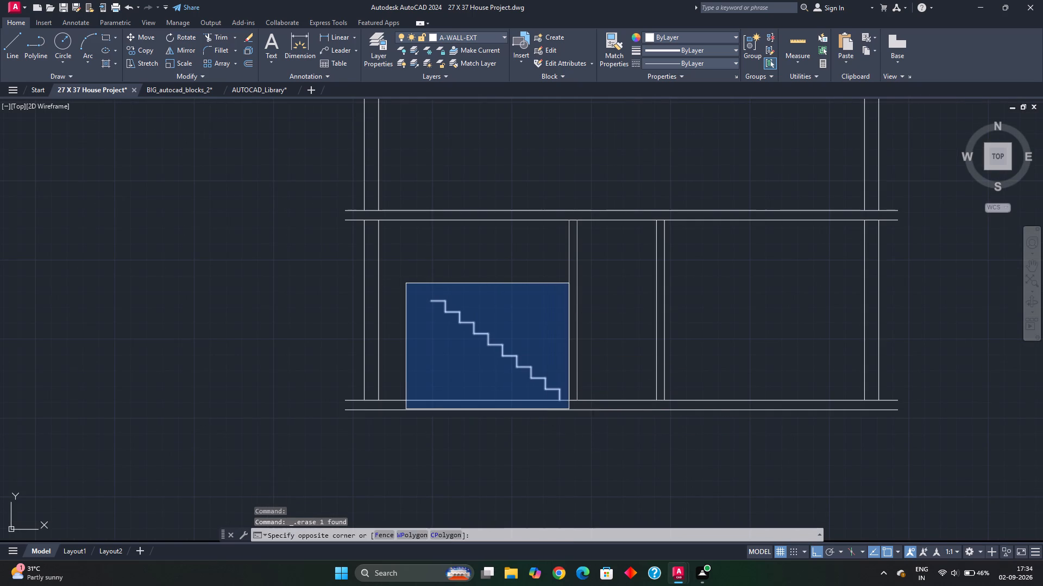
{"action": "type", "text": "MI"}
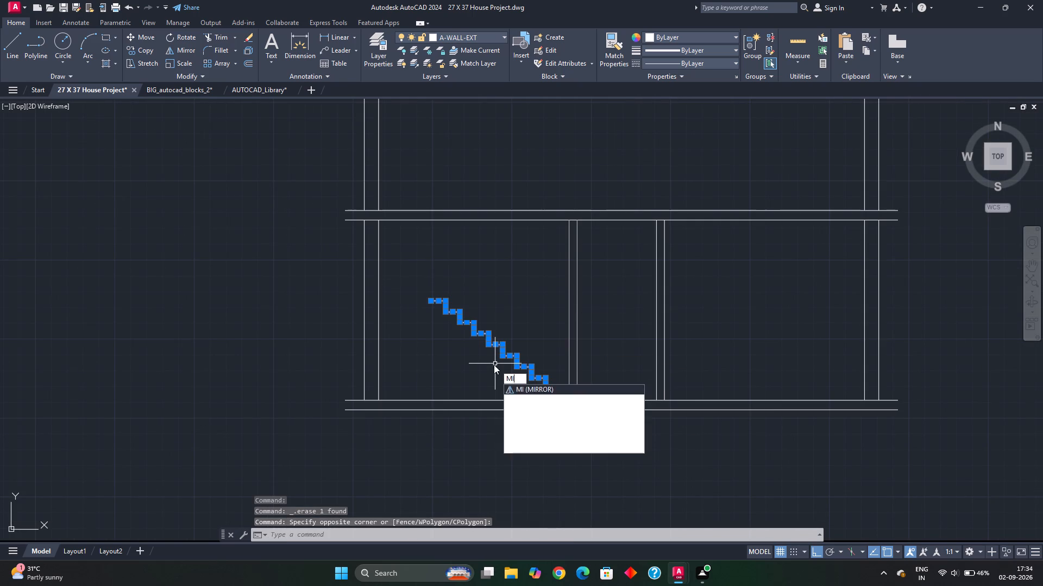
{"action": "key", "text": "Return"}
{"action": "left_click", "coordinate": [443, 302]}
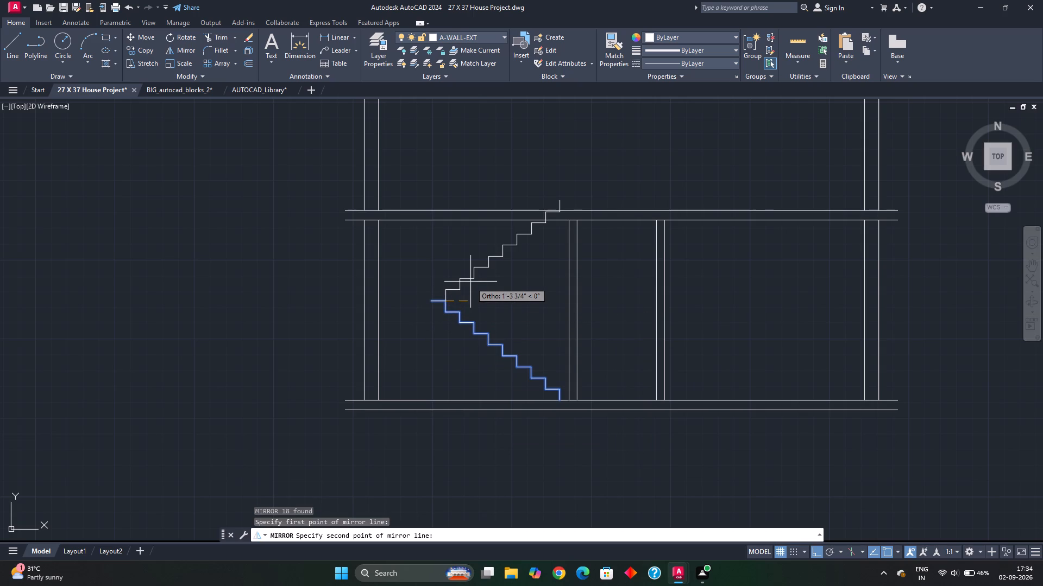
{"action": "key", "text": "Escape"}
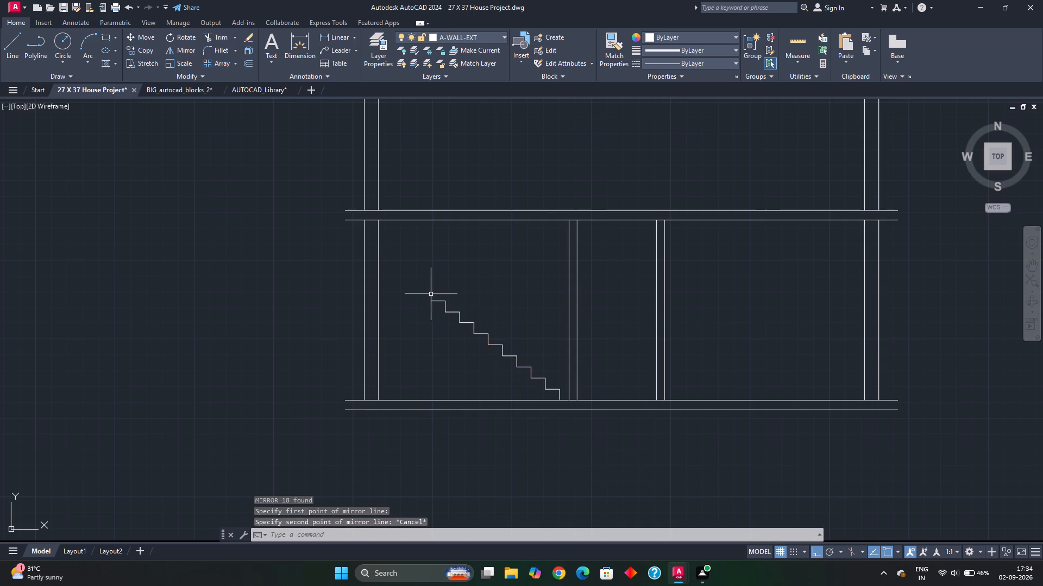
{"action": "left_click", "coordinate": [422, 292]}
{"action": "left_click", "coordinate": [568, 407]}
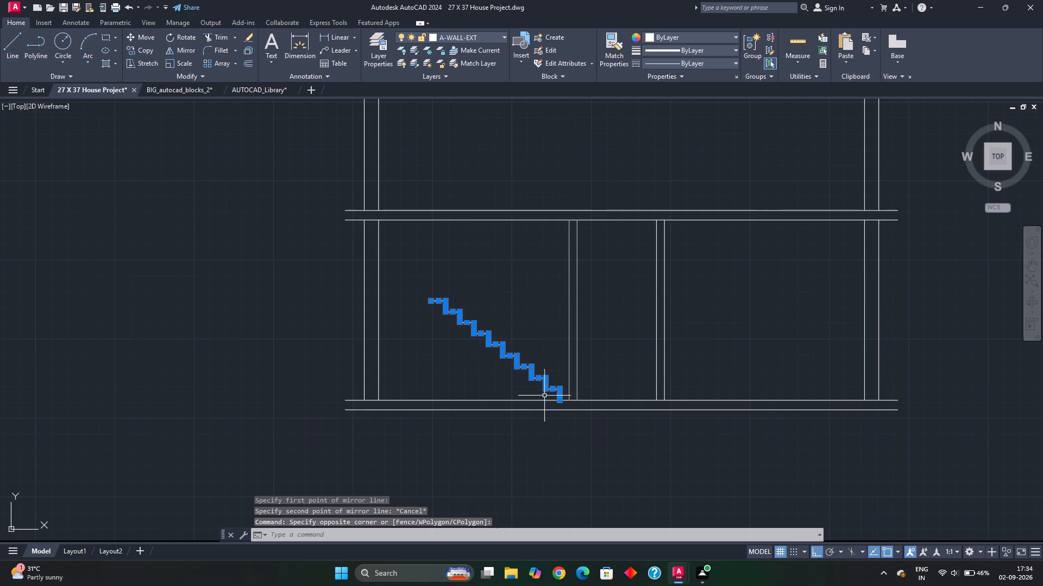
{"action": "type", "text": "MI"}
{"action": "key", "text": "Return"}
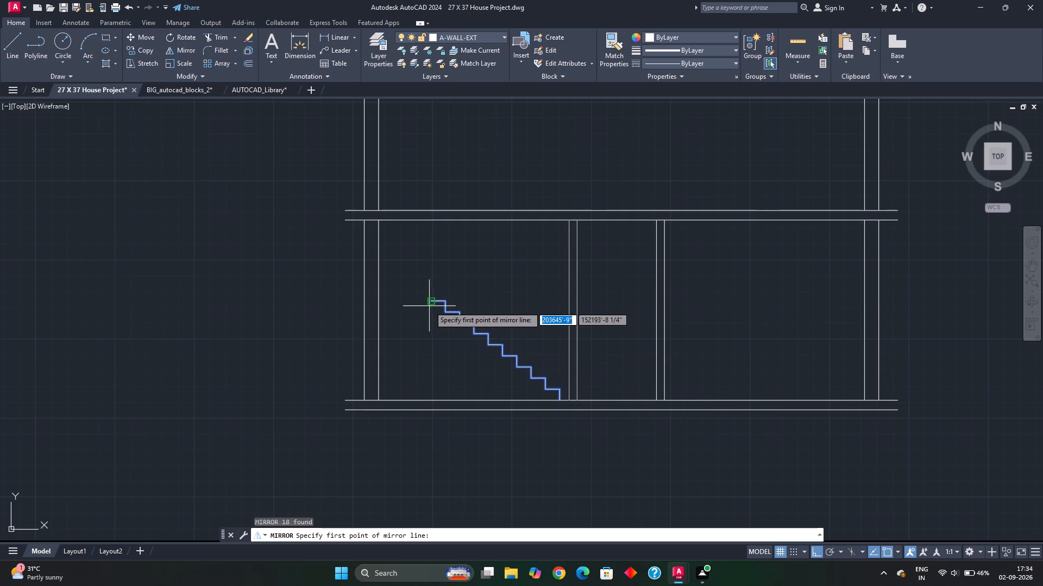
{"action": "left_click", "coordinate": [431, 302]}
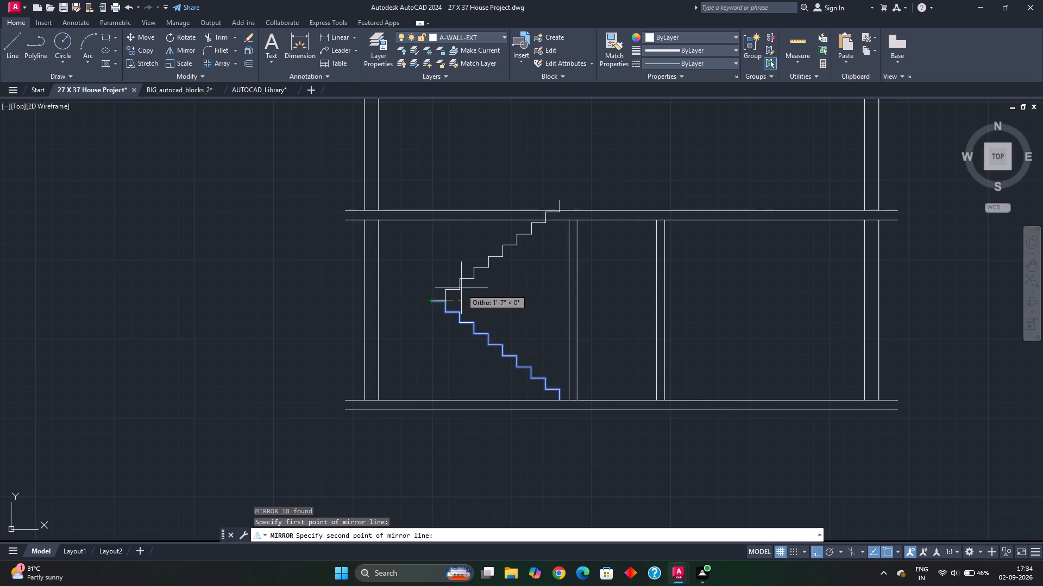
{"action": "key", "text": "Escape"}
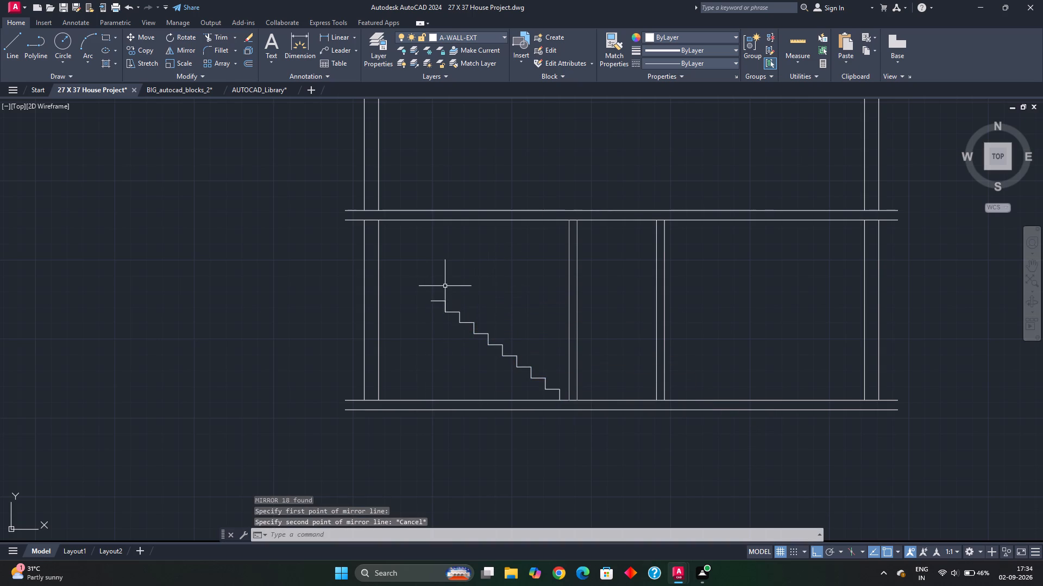
Mirror the whole stair flight upward about a horizontal line through the top tread's riser corner, keeping the original flight.
{"action": "left_click", "coordinate": [423, 288]}
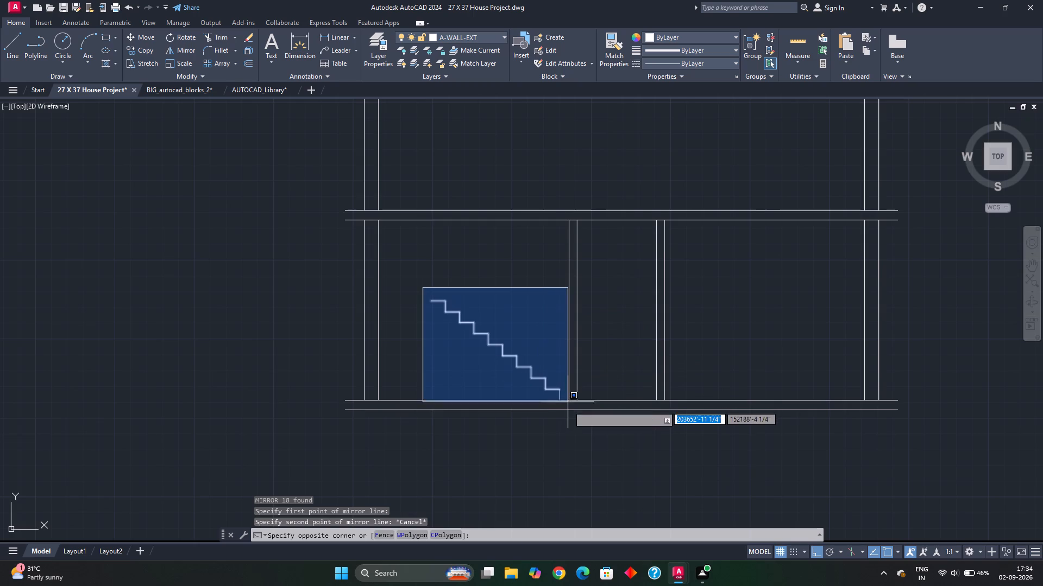
{"action": "left_click", "coordinate": [566, 409]}
{"action": "key", "text": "m"}
{"action": "key", "text": "i"}
{"action": "key", "text": "Return"}
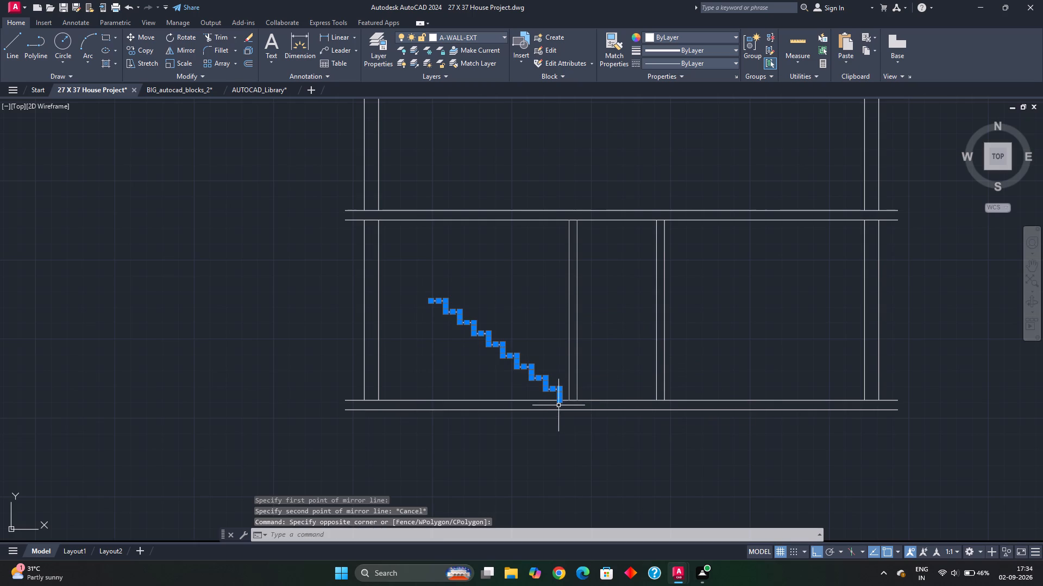
{"action": "left_click", "coordinate": [445, 301]}
{"action": "left_click", "coordinate": [469, 291]}
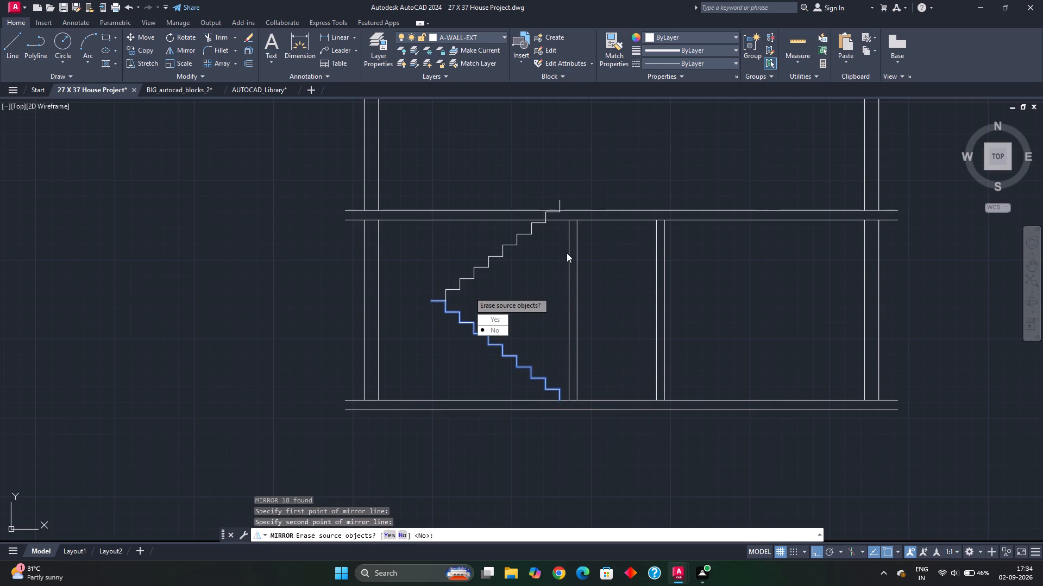
{"action": "left_click_drag", "start_coordinate": [498, 329], "coordinate": [469, 291]}
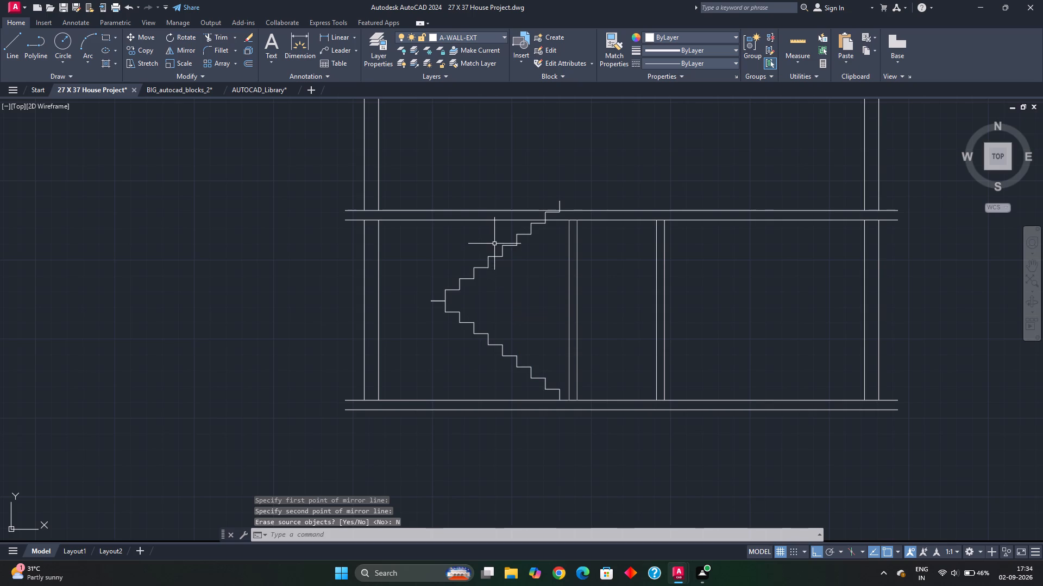
{"action": "scroll", "coordinate": [448, 306], "scroll_direction": "up", "scroll_amount": 3}
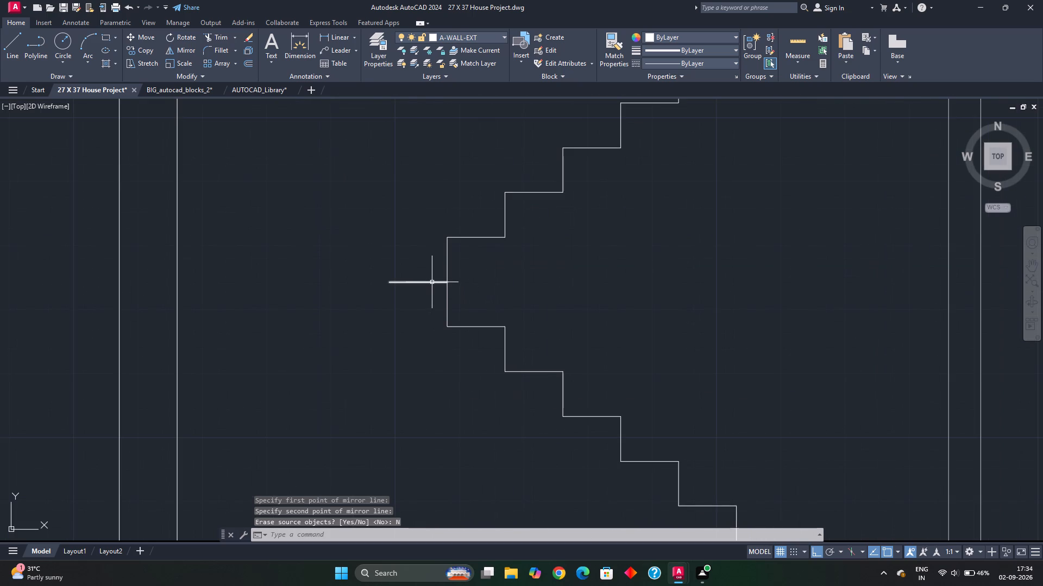
{"action": "key", "text": "Escape"}
Examine how the mirrored flight's uppermost steps meet the upper floor slab.
{"action": "scroll", "coordinate": [473, 282], "scroll_direction": "down", "scroll_amount": 1}
{"action": "scroll", "coordinate": [539, 276], "scroll_direction": "down", "scroll_amount": 1}
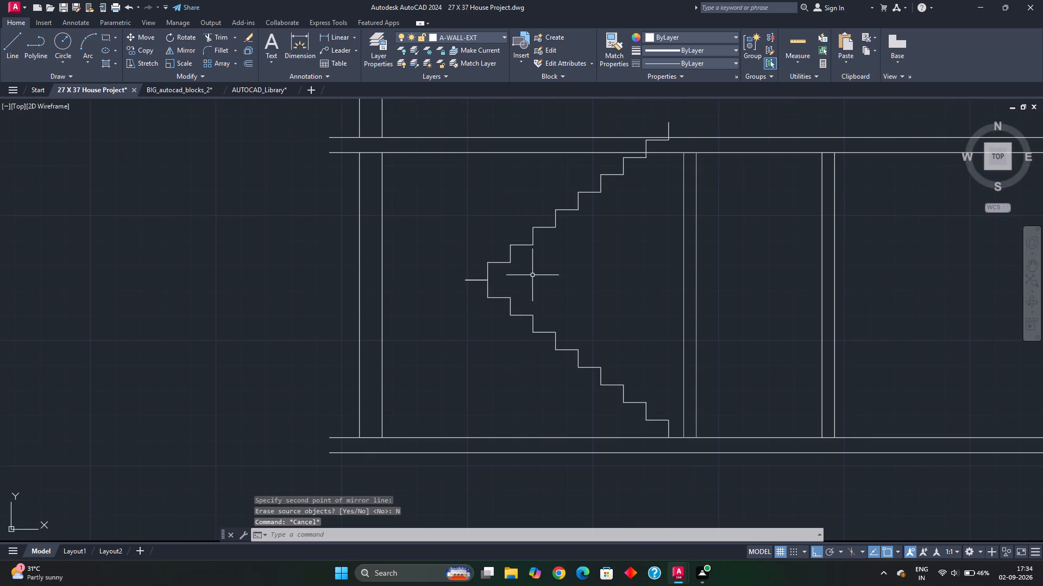
{"action": "middle_click_drag", "start_coordinate": [628, 261], "coordinate": [573, 367]}
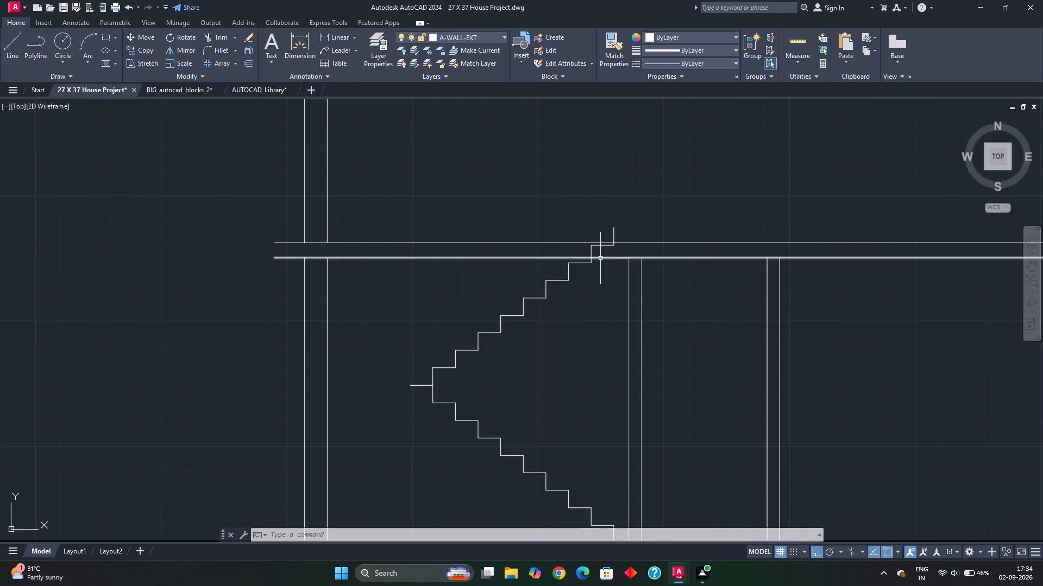
{"action": "scroll", "coordinate": [604, 251], "scroll_direction": "up", "scroll_amount": 1}
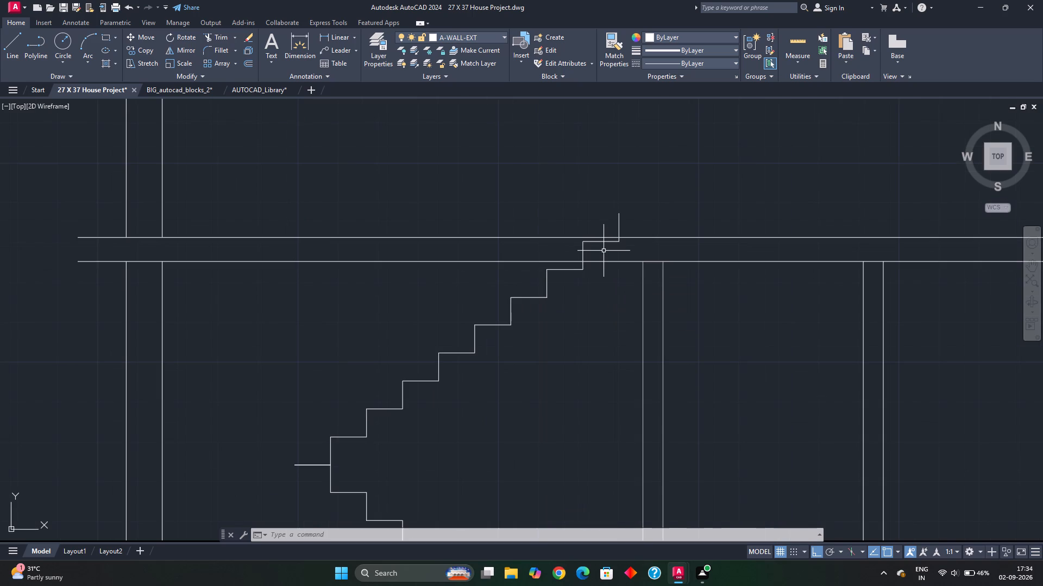
{"action": "scroll", "coordinate": [606, 244], "scroll_direction": "up", "scroll_amount": 1}
{"action": "middle_click_drag", "start_coordinate": [606, 245], "coordinate": [604, 252]}
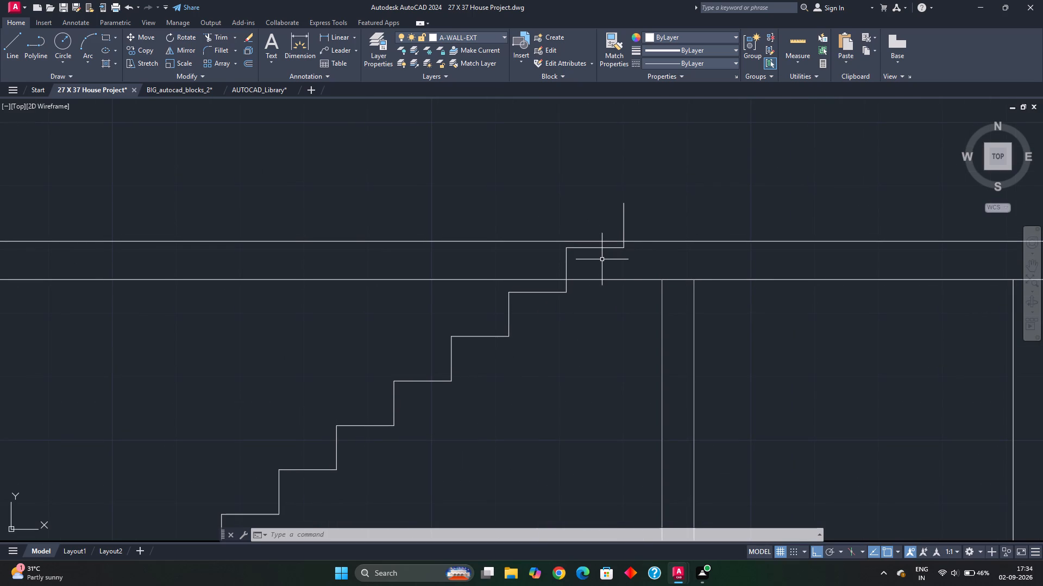
{"action": "scroll", "coordinate": [601, 258], "scroll_direction": "down", "scroll_amount": 2}
{"action": "middle_click_drag", "start_coordinate": [602, 277], "coordinate": [602, 279]}
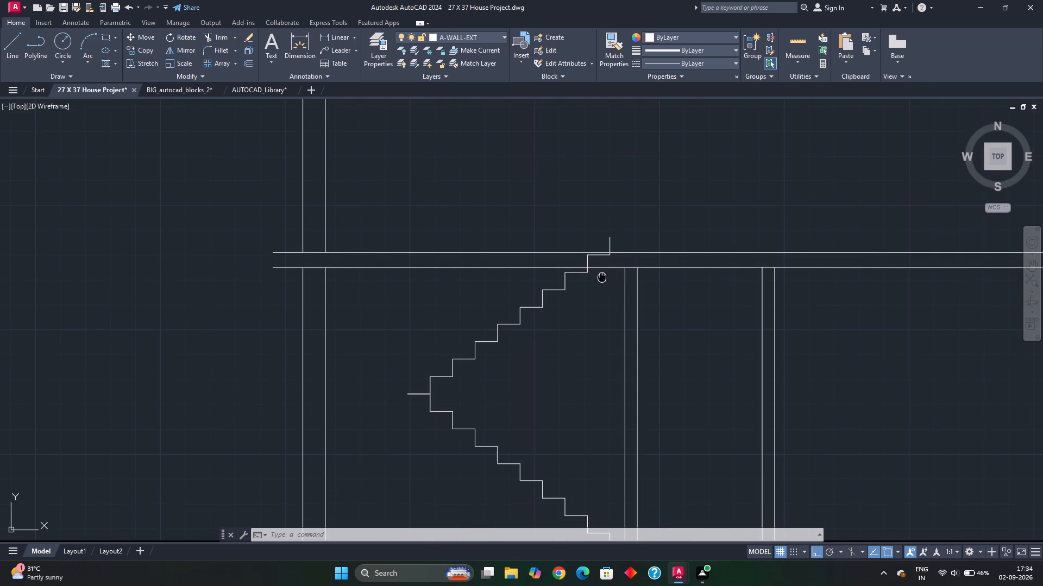
{"action": "middle_click_drag", "start_coordinate": [602, 279], "coordinate": [597, 298]}
{"action": "scroll", "coordinate": [594, 290], "scroll_direction": "up", "scroll_amount": 1}
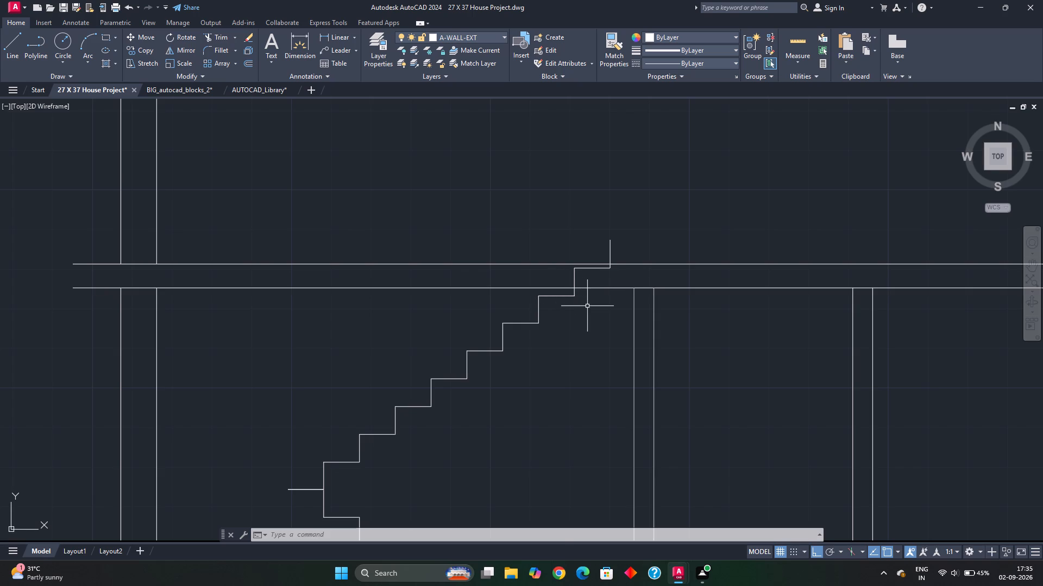
{"action": "scroll", "coordinate": [607, 311], "scroll_direction": "down", "scroll_amount": 1}
{"action": "scroll", "coordinate": [594, 295], "scroll_direction": "up", "scroll_amount": 2}
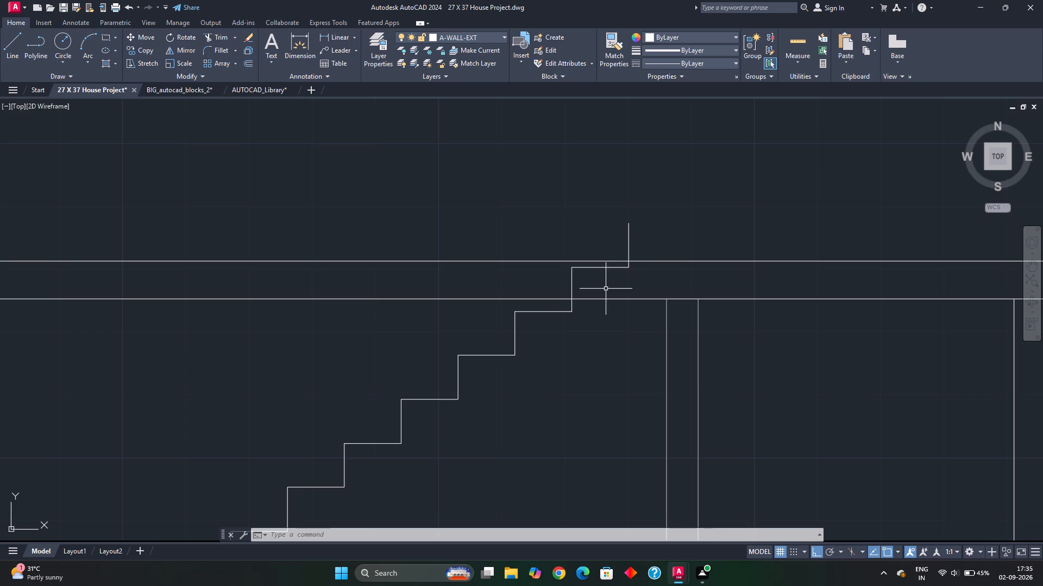
Delete the mirrored flight's last riser that projects above the upper floor slab.
{"action": "left_click", "coordinate": [629, 241]}
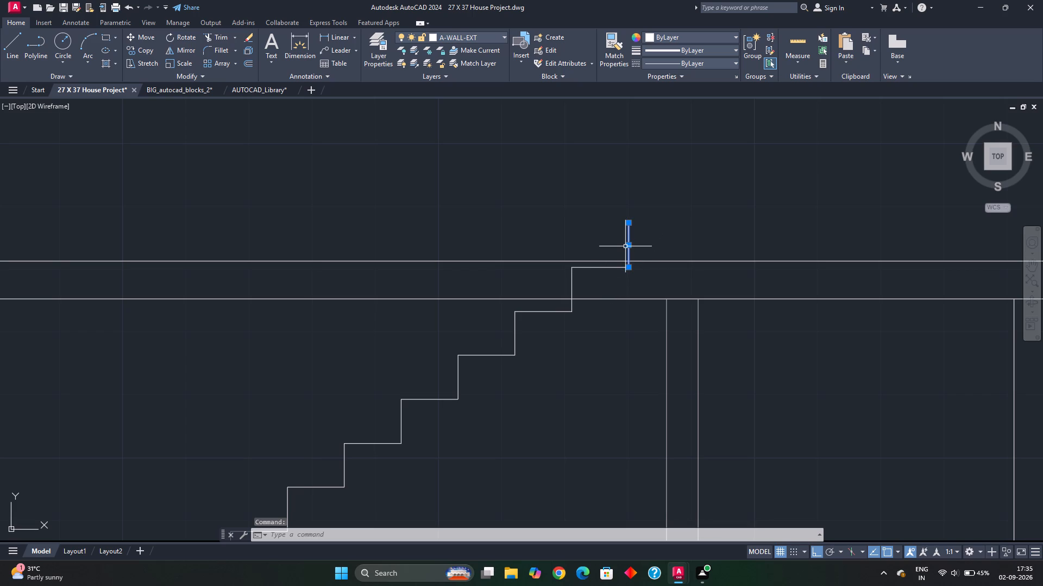
{"action": "key", "text": "Delete"}
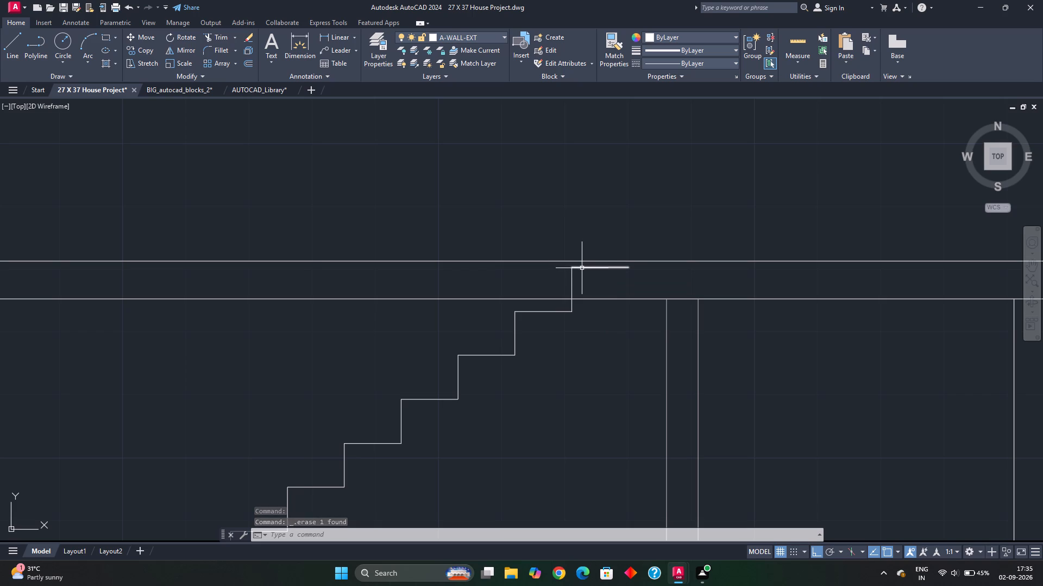
Move the mirrored flight's top tread line up onto the top line of the upper floor slab.
{"action": "left_click", "coordinate": [582, 269]}
{"action": "left_click", "coordinate": [571, 269]}
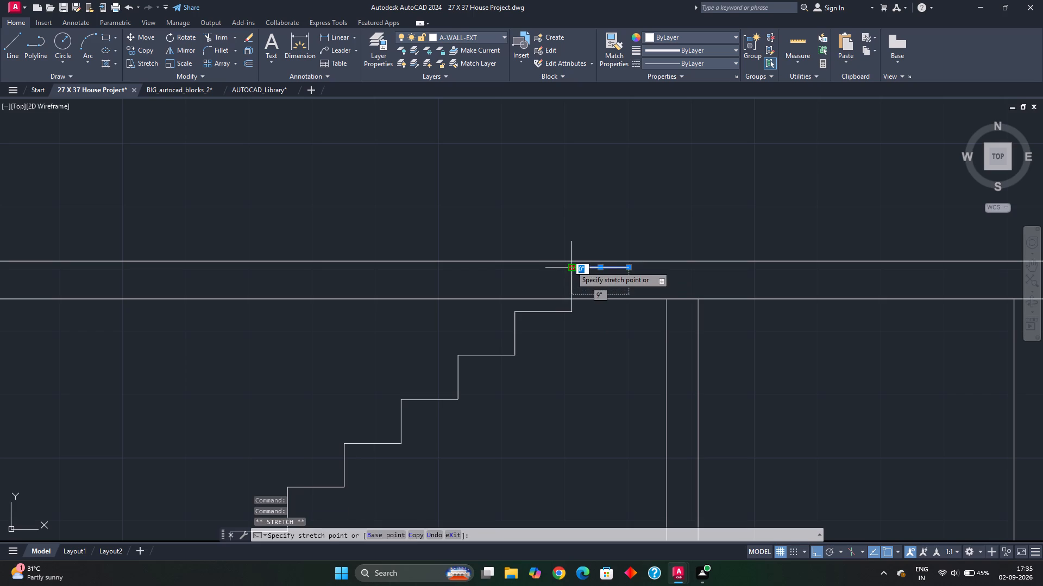
{"action": "key", "text": "Escape"}
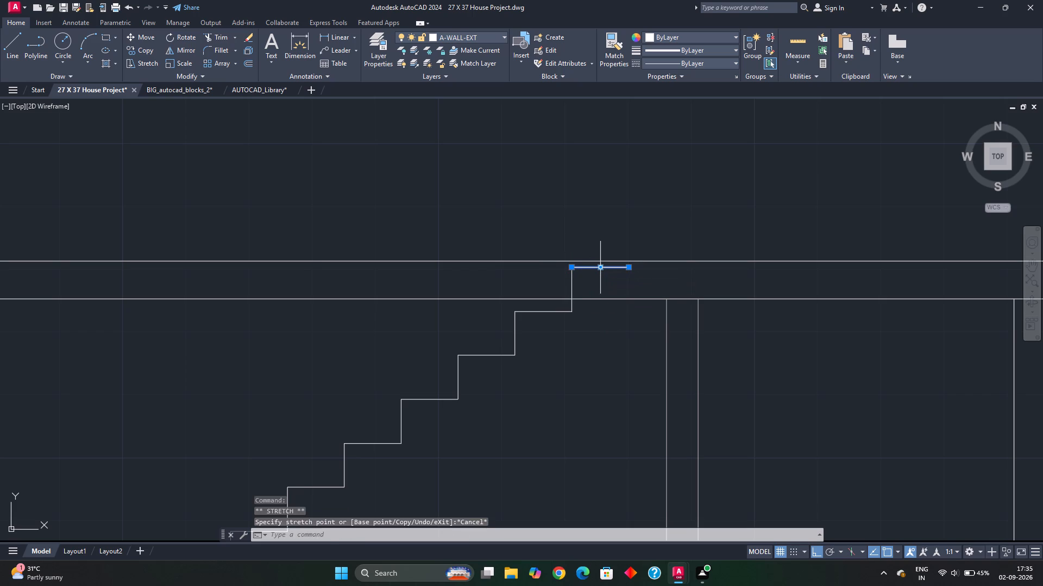
{"action": "left_click", "coordinate": [599, 267]}
{"action": "left_click", "coordinate": [598, 262]}
{"action": "key", "text": "Escape"}
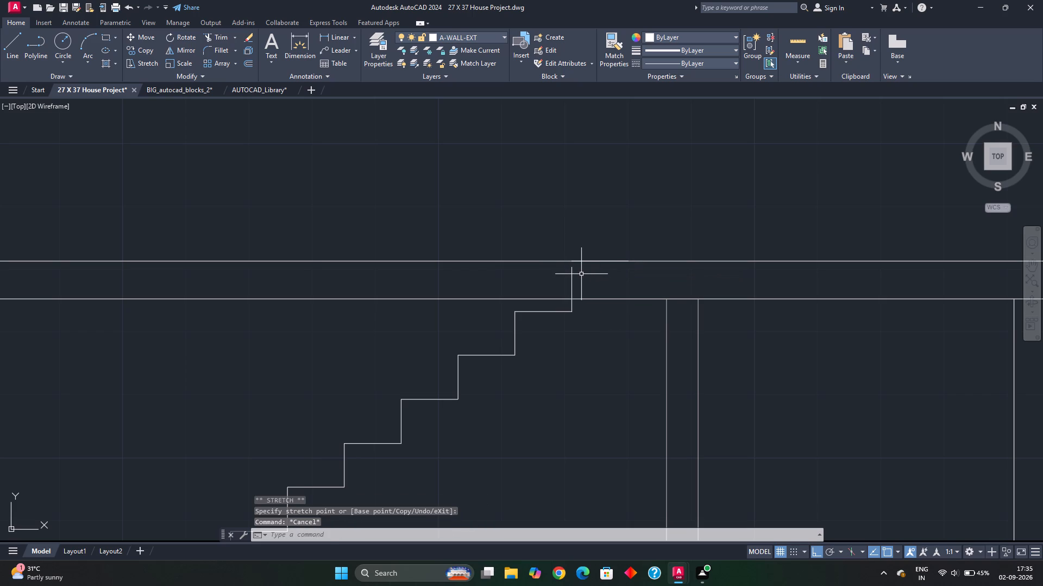
Extend the mirrored flight's uppermost riser up to the top line of the upper floor slab.
{"action": "key", "text": "e"}
{"action": "key", "text": "x"}
{"action": "key", "text": "space"}
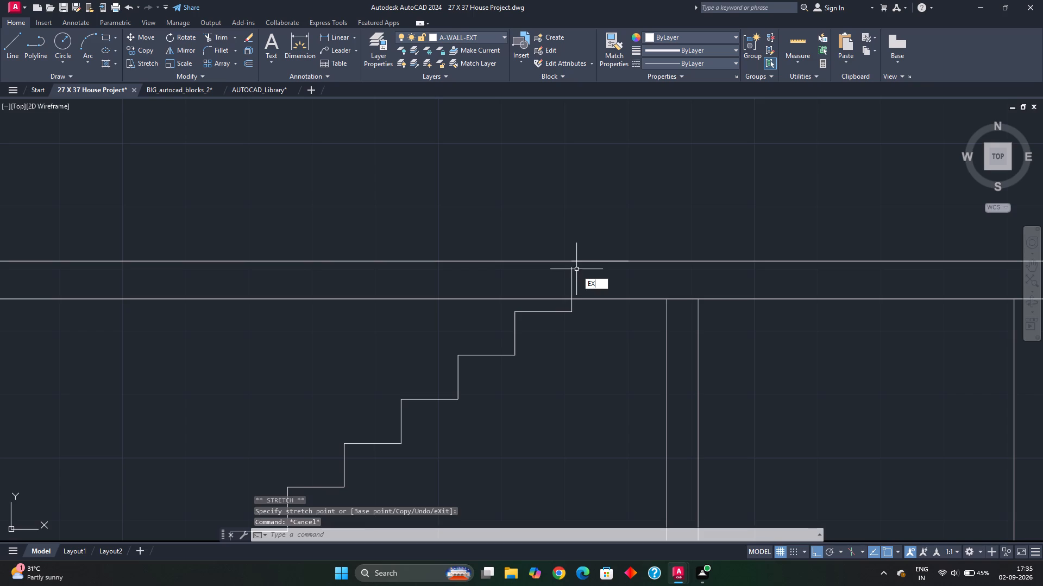
{"action": "left_click", "coordinate": [573, 275]}
{"action": "key", "text": "Escape"}
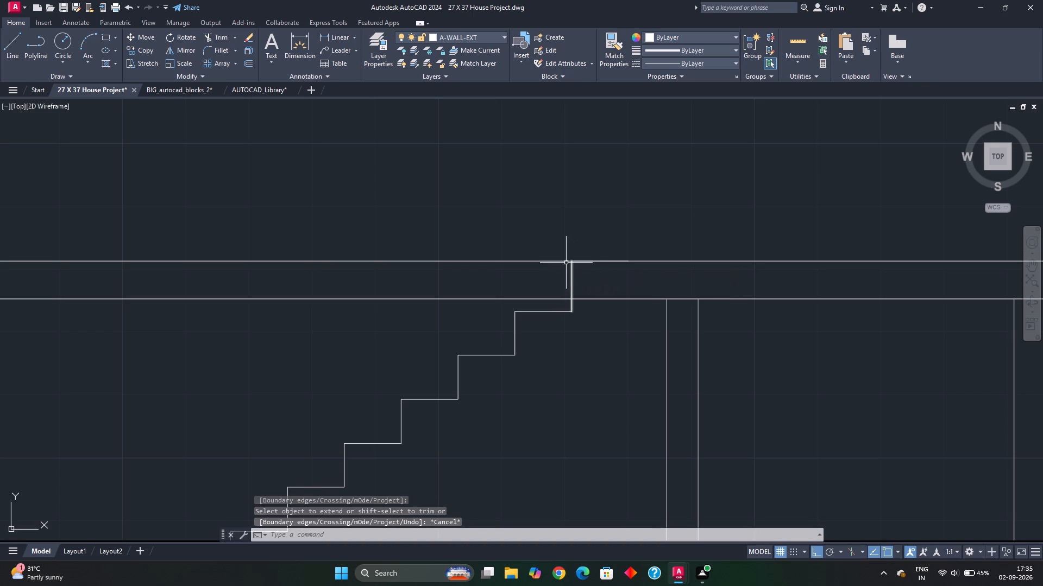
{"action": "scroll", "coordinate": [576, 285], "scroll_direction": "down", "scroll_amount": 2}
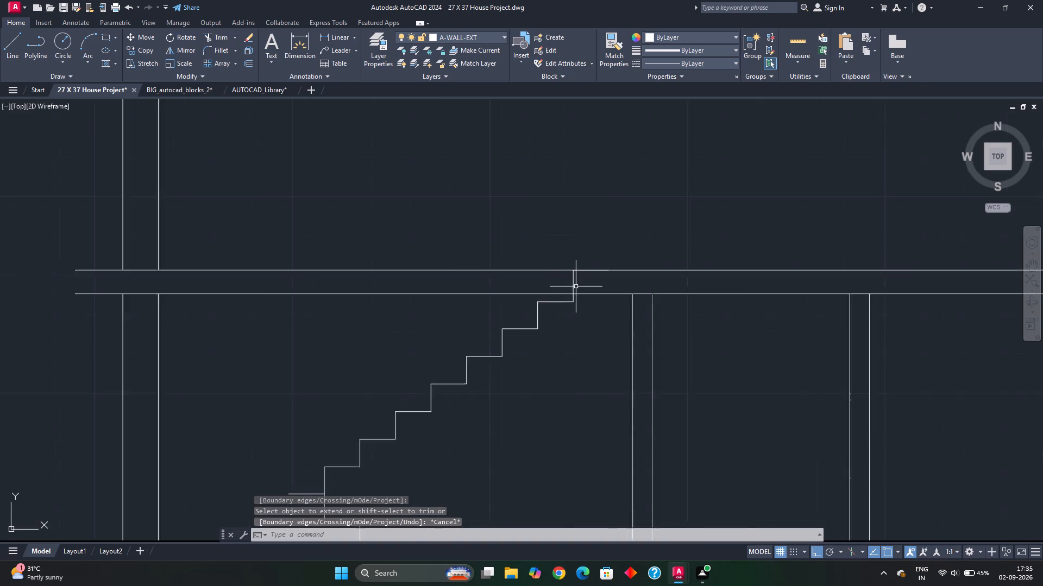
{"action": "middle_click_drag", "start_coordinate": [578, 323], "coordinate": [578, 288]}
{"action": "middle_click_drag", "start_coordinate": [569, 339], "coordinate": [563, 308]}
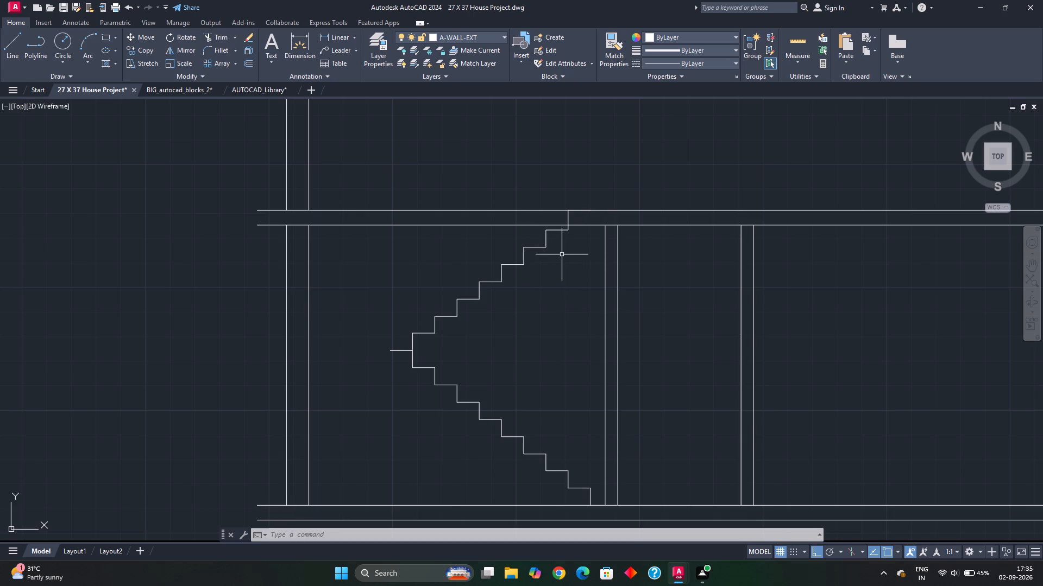
Draw a sloping line under the lower flight from its lowest riser's foot to the inner corner below the landing edge.
{"action": "middle_click_drag", "start_coordinate": [563, 255], "coordinate": [573, 270]}
{"action": "scroll", "coordinate": [579, 254], "scroll_direction": "up", "scroll_amount": 1}
{"action": "middle_click_drag", "start_coordinate": [579, 258], "coordinate": [579, 273]}
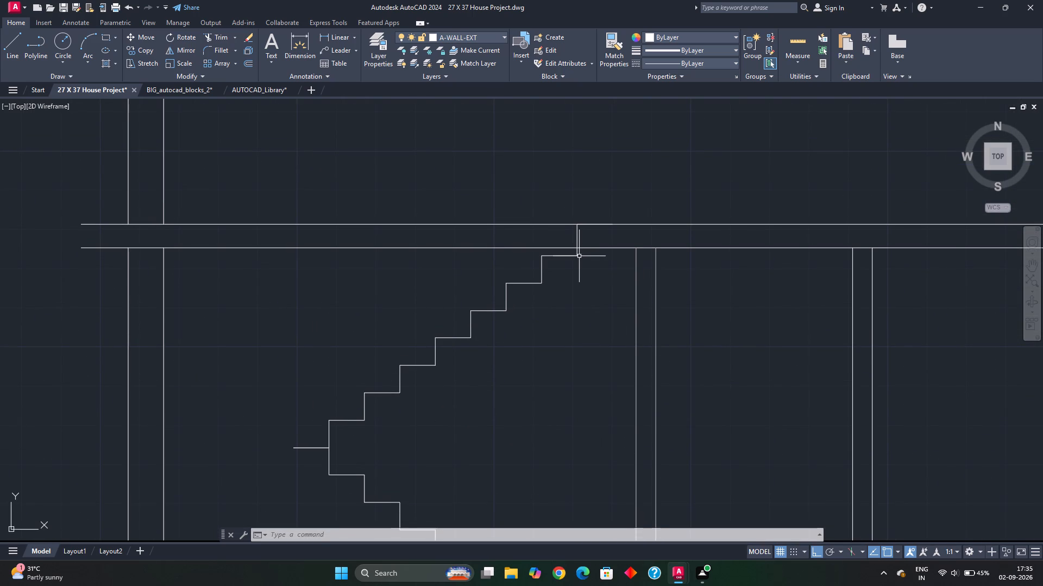
{"action": "scroll", "coordinate": [475, 410], "scroll_direction": "down", "scroll_amount": 2}
{"action": "middle_click_drag", "start_coordinate": [475, 411], "coordinate": [494, 324]}
{"action": "scroll", "coordinate": [435, 349], "scroll_direction": "up", "scroll_amount": 2}
{"action": "scroll", "coordinate": [463, 369], "scroll_direction": "down", "scroll_amount": 1}
{"action": "middle_click_drag", "start_coordinate": [463, 370], "coordinate": [462, 279]}
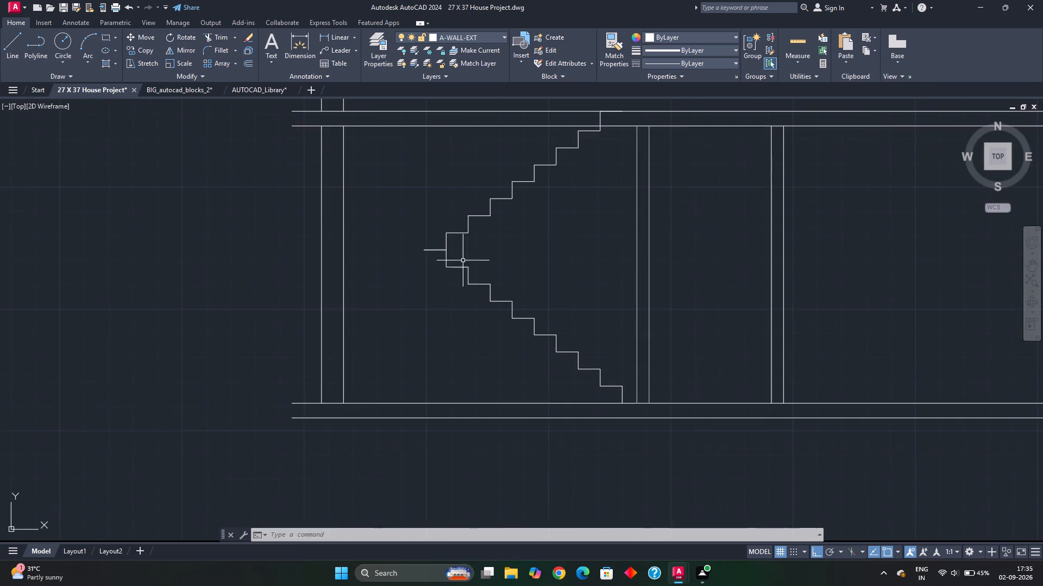
{"action": "key", "text": "l"}
{"action": "key", "text": "Return"}
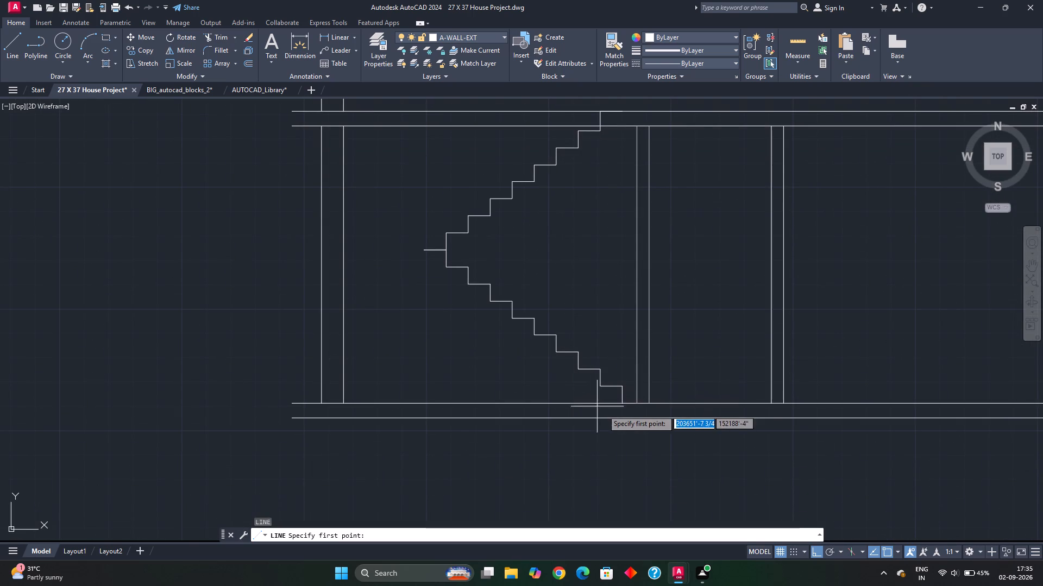
{"action": "left_click", "coordinate": [620, 403]}
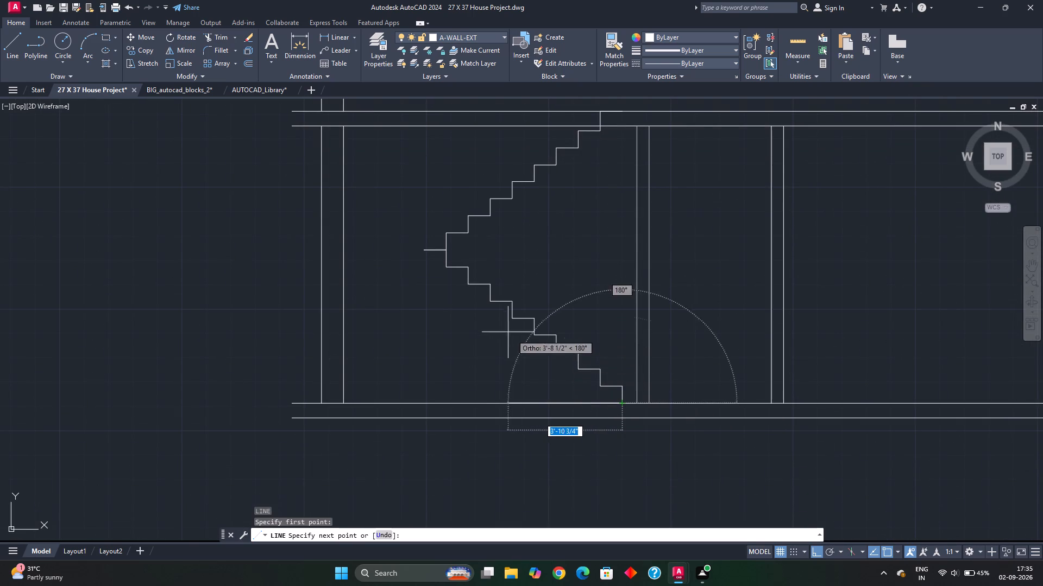
{"action": "left_click", "coordinate": [447, 270]}
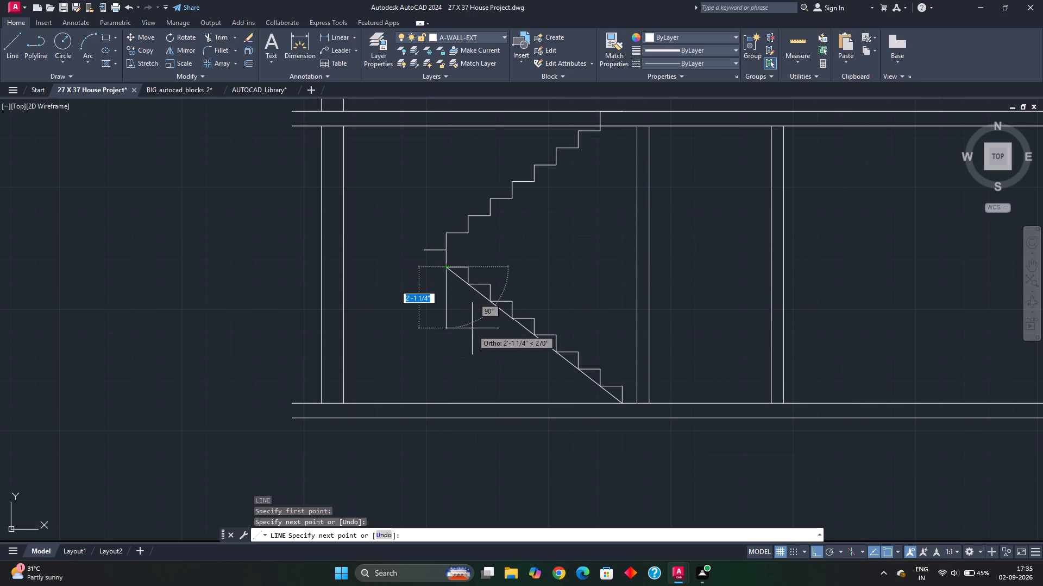
{"action": "key", "text": "Escape"}
{"action": "key", "text": "Escape"}
Offset the lower flight's sloping line and the short landing line 6" downward for the slab thickness.
{"action": "left_click", "coordinate": [507, 315]}
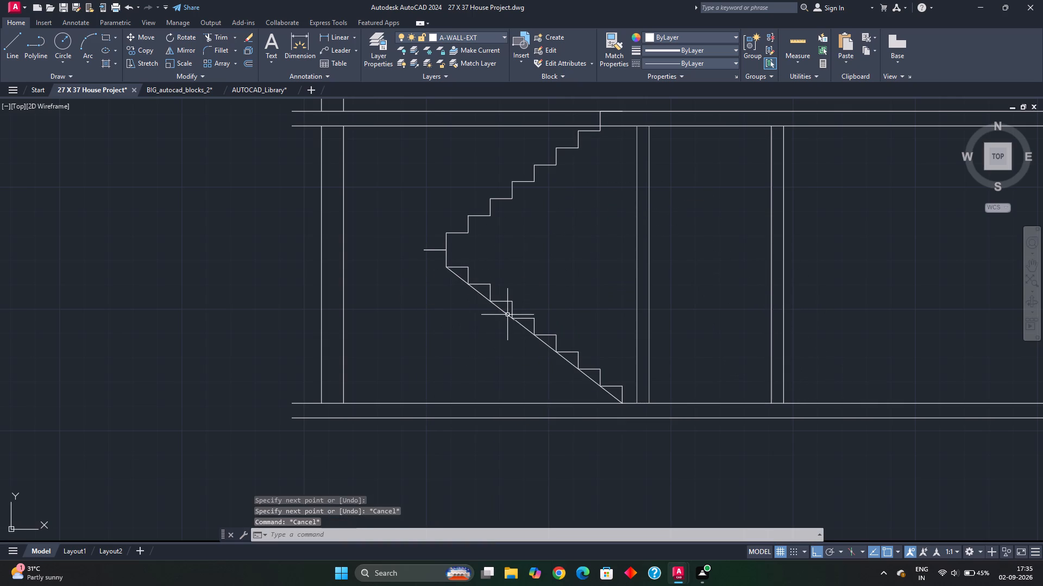
{"action": "key", "text": "o"}
{"action": "key", "text": "Return"}
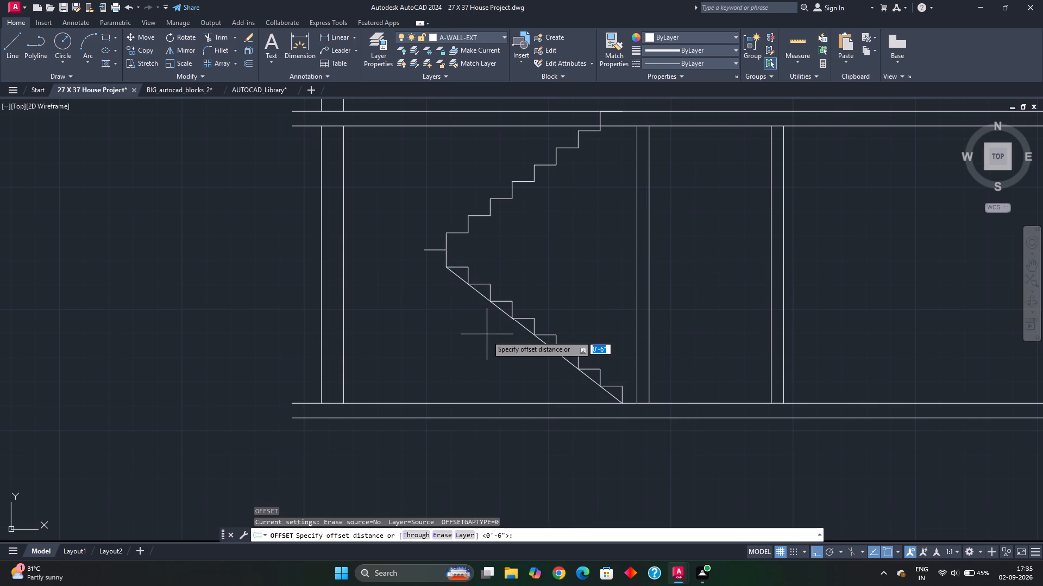
{"action": "key", "text": "Return"}
{"action": "left_click", "coordinate": [487, 335]}
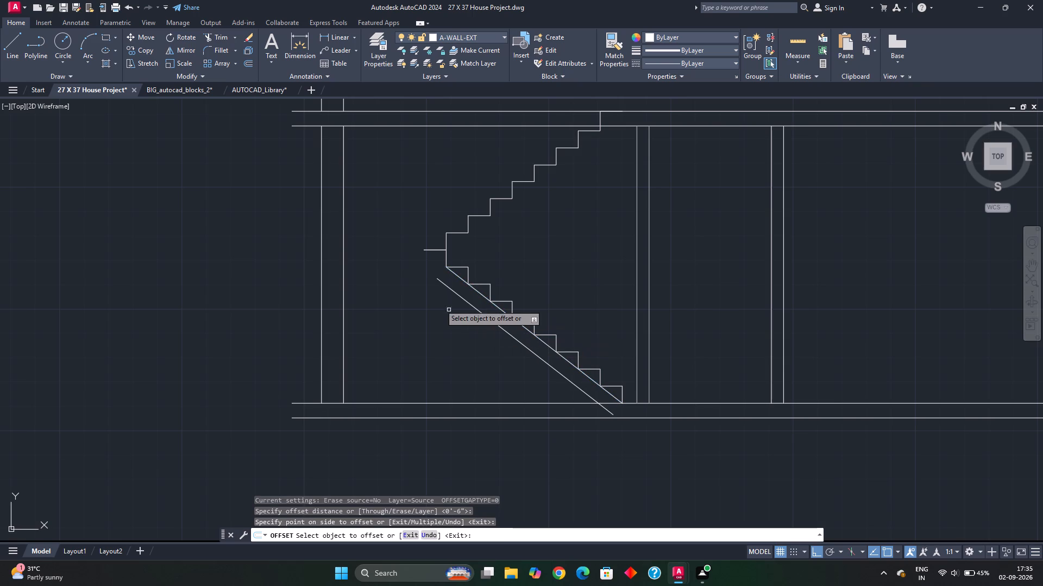
{"action": "left_click", "coordinate": [435, 249]}
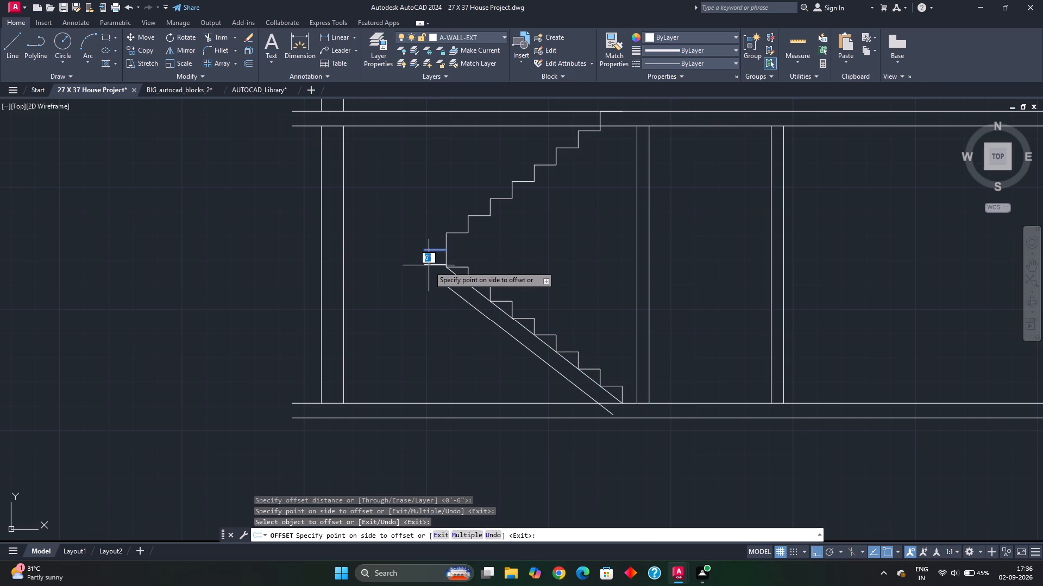
{"action": "left_click", "coordinate": [426, 262]}
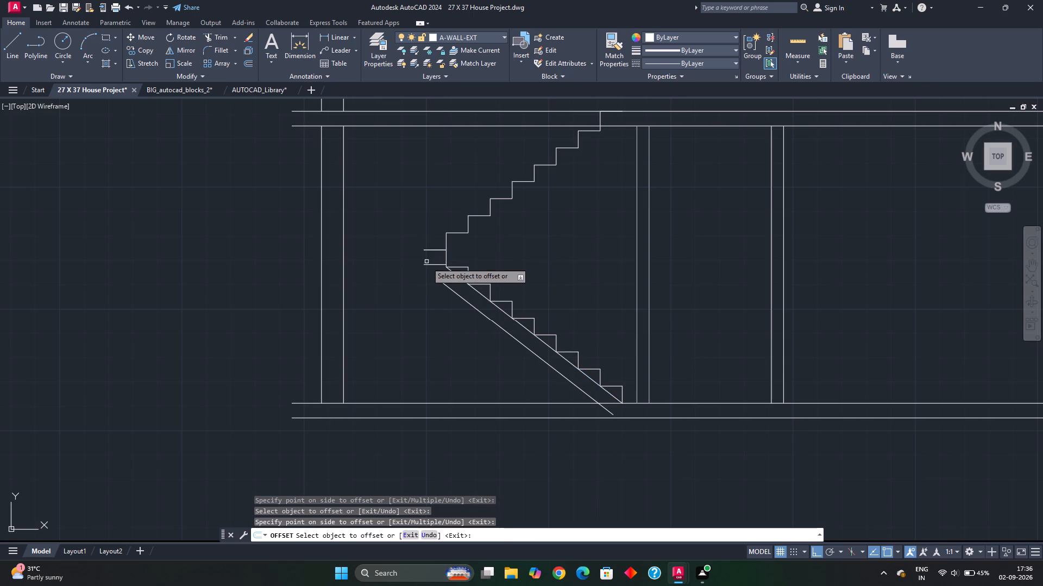
{"action": "key", "text": "Escape"}
Extend both landing lines to the exterior wall face and the lower flight's soffit line up to the landing's underside.
{"action": "key", "text": "e"}
{"action": "type", "text": "X"}
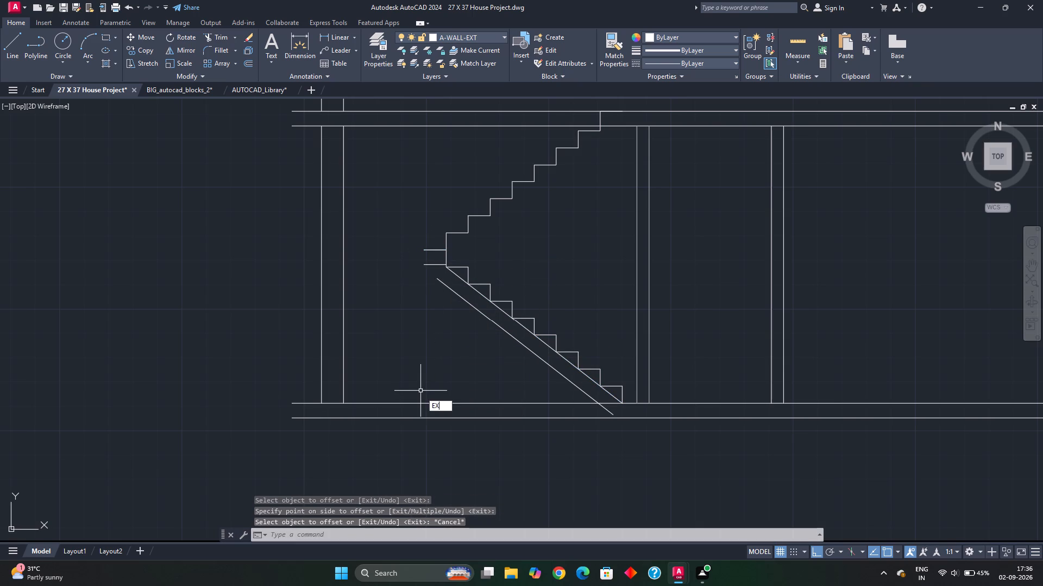
{"action": "key", "text": "space"}
{"action": "left_click", "coordinate": [429, 235]}
{"action": "left_click", "coordinate": [426, 289]}
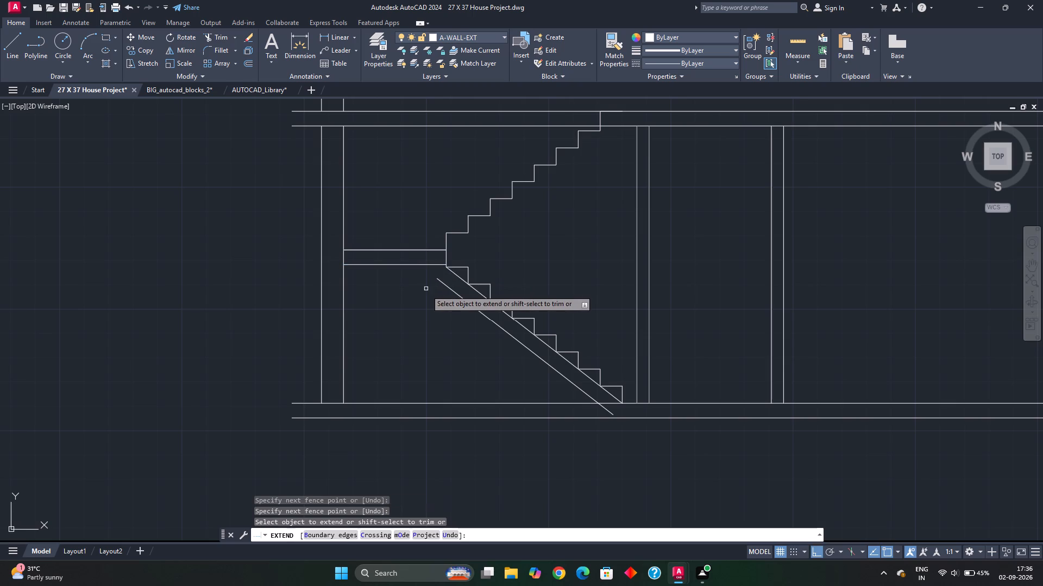
{"action": "left_click_drag", "start_coordinate": [450, 285], "coordinate": [445, 288]}
{"action": "left_click", "coordinate": [437, 298]}
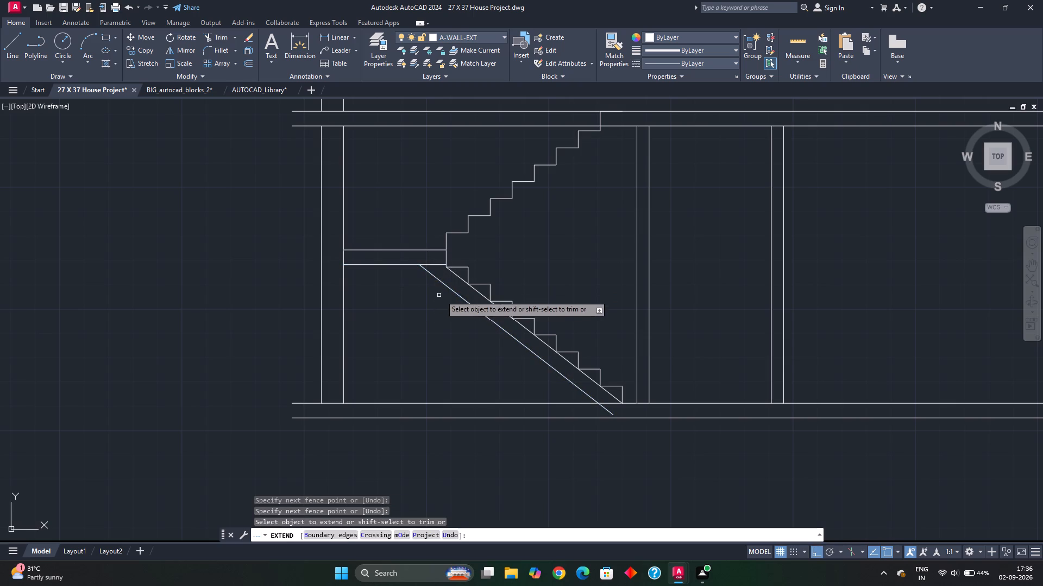
{"action": "key", "text": "Escape"}
Trim the landing's underside line back to where it meets the lower flight's soffit line.
{"action": "key", "text": "t"}
{"action": "type", "text": "R"}
{"action": "key", "text": "space"}
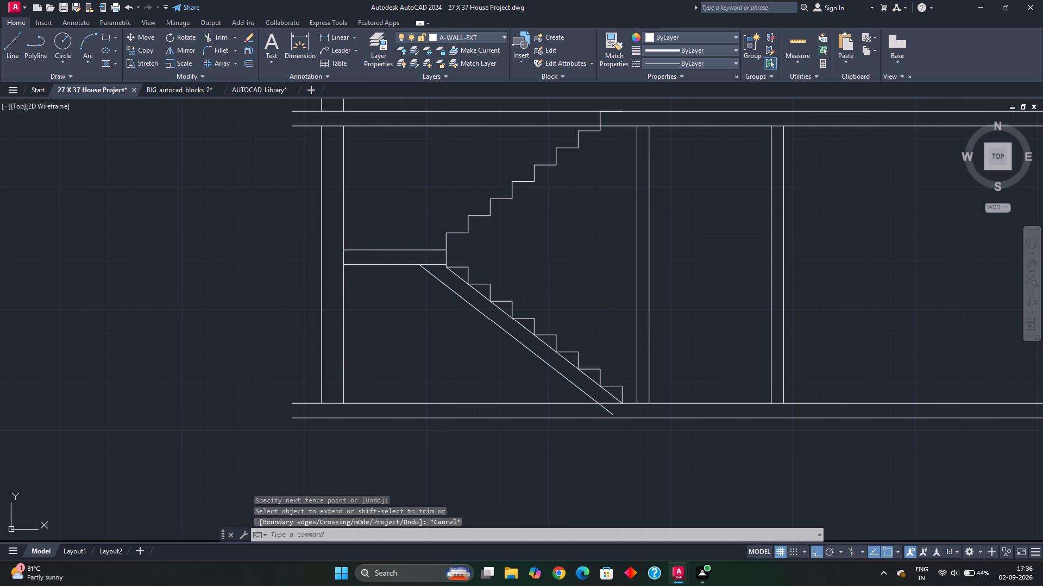
{"action": "left_click", "coordinate": [437, 266]}
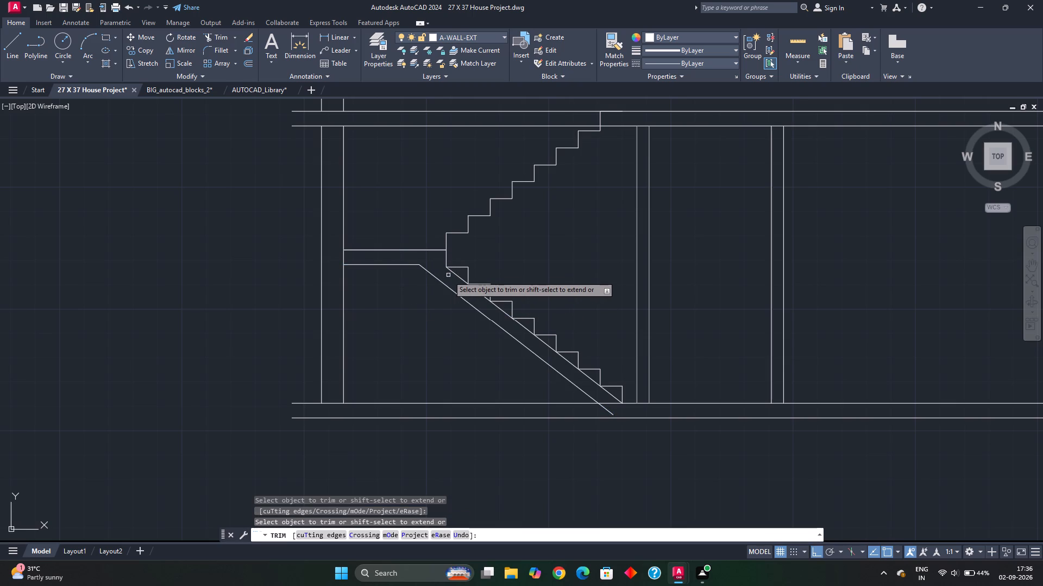
Trim away every segment of the sloping line running through the lower flight's inner step corners.
{"action": "left_click", "coordinate": [457, 276]}
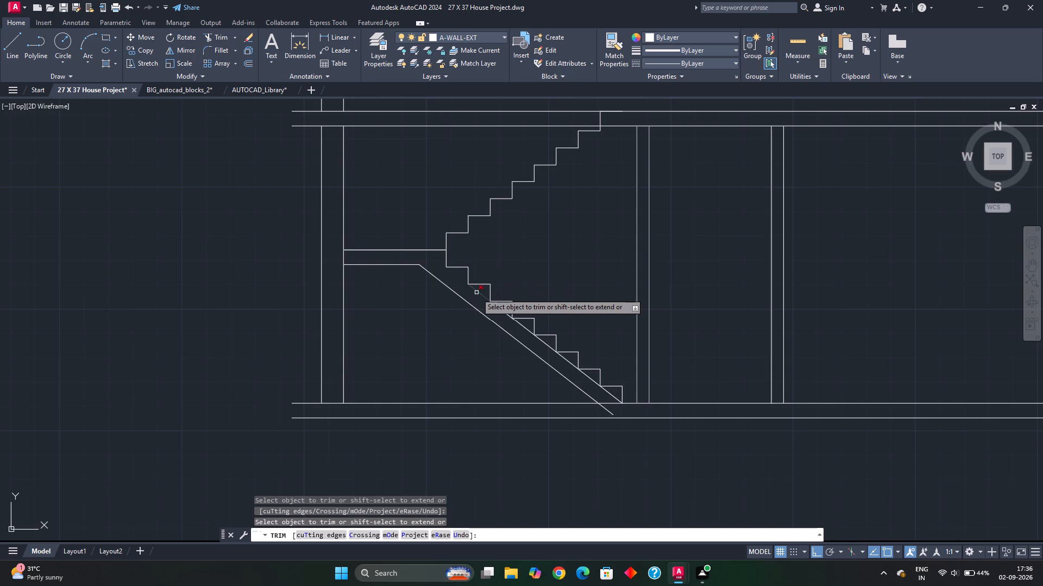
{"action": "left_click", "coordinate": [476, 293]}
{"action": "left_click", "coordinate": [503, 311]}
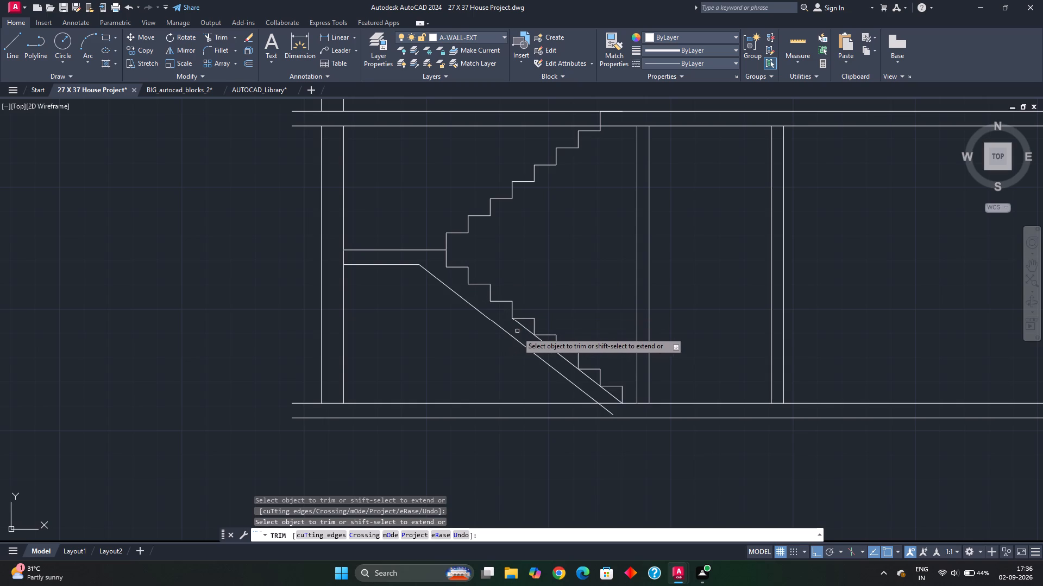
{"action": "left_click", "coordinate": [522, 325]}
{"action": "left_click", "coordinate": [549, 348]}
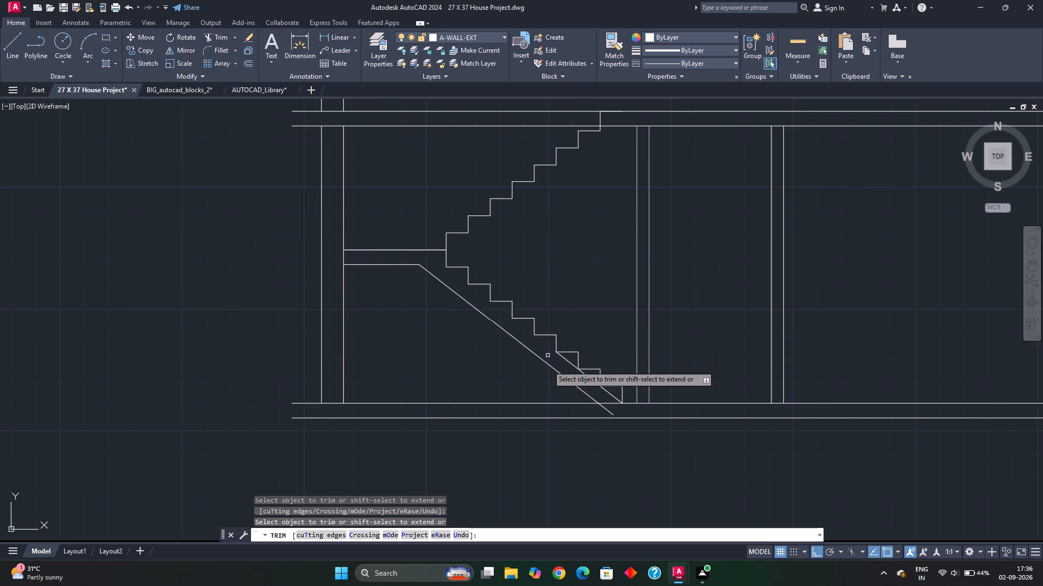
{"action": "left_click", "coordinate": [567, 361]}
{"action": "left_click", "coordinate": [588, 376]}
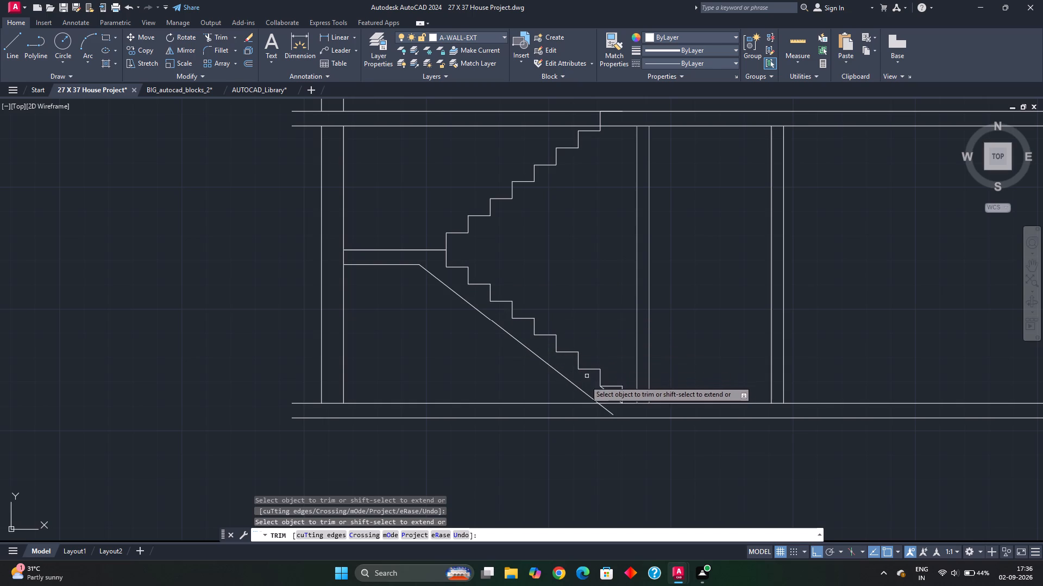
{"action": "left_click", "coordinate": [615, 395]}
{"action": "left_click", "coordinate": [611, 397]}
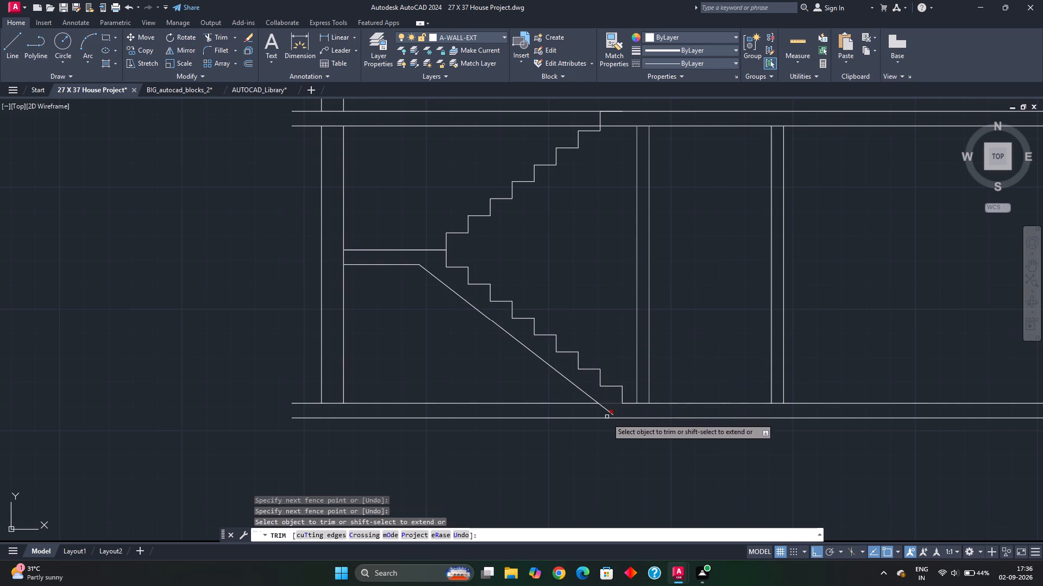
Trim the end of the lower flight's soffit line that projects below the floor slab's top line.
{"action": "left_click", "coordinate": [608, 411]}
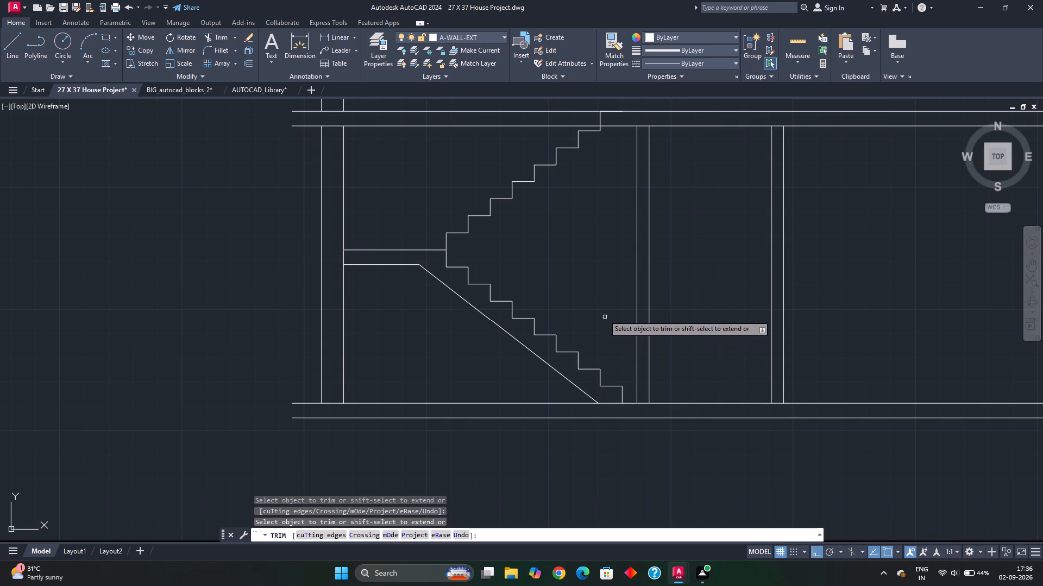
{"action": "key", "text": "Escape"}
{"action": "key", "text": "Escape"}
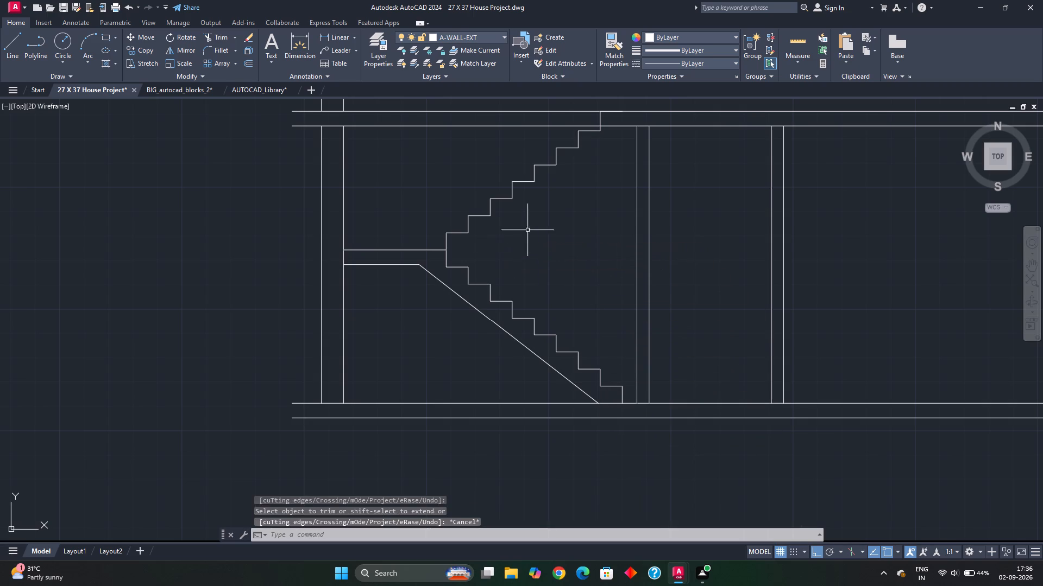
Draw a sloping line under the upper flight from the landing's top edge to the foot of its uppermost riser.
{"action": "middle_click_drag", "start_coordinate": [529, 230], "coordinate": [510, 281]}
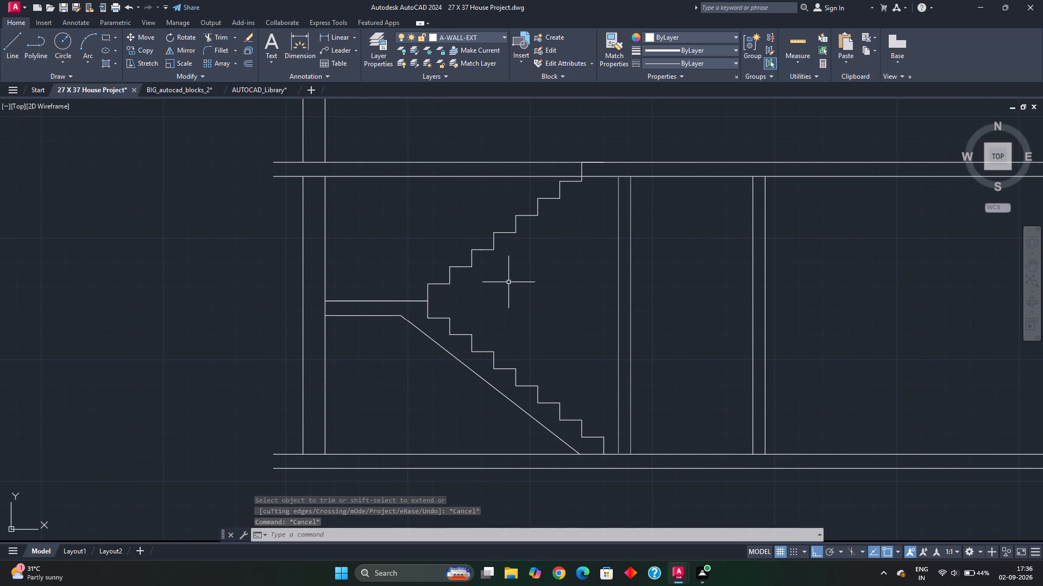
{"action": "key", "text": "l"}
{"action": "key", "text": "Return"}
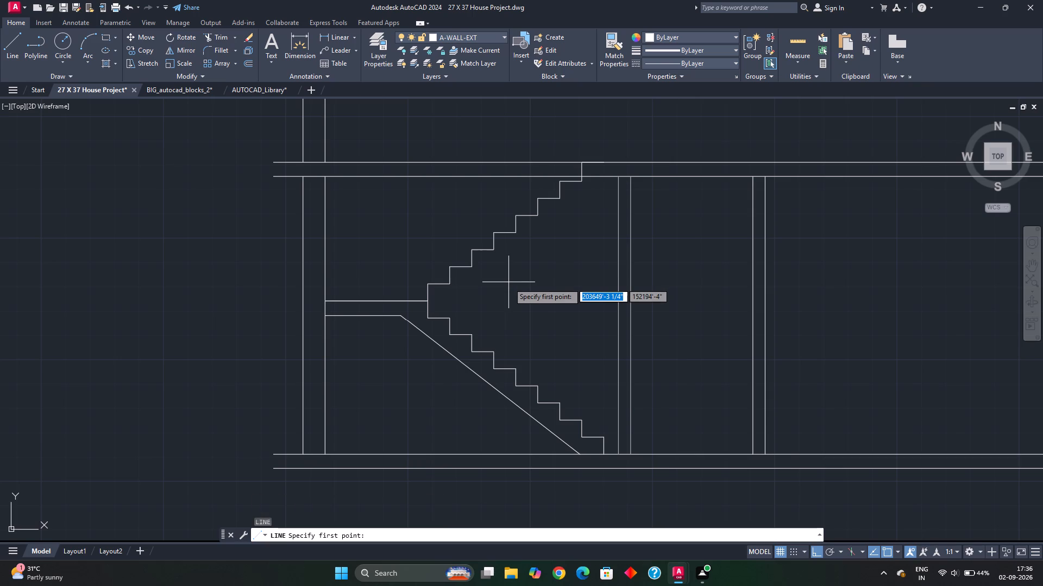
{"action": "left_click", "coordinate": [429, 304]}
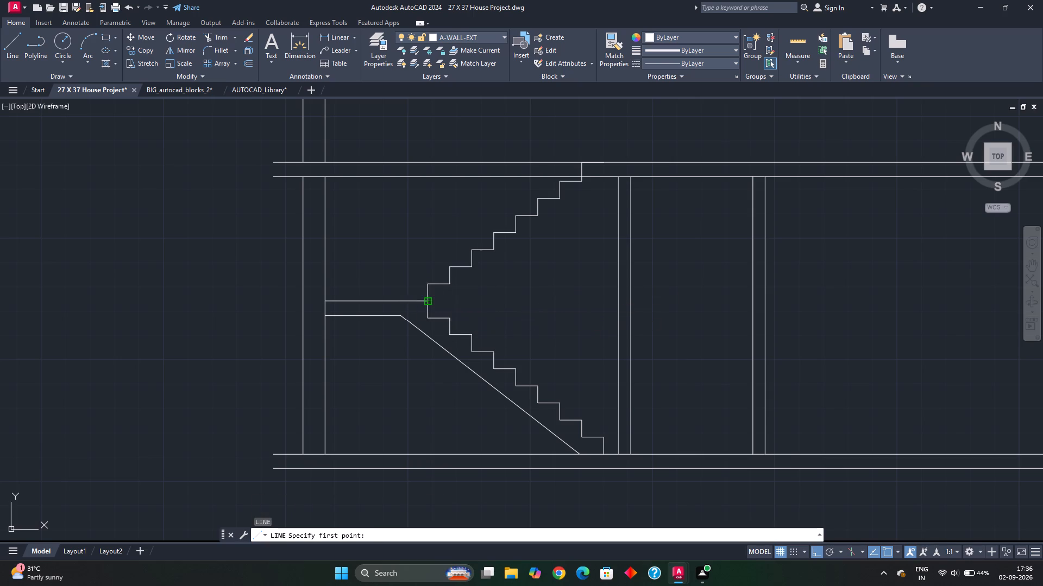
{"action": "left_click", "coordinate": [584, 184]}
{"action": "key", "text": "Escape"}
Offset the upper flight's sloping line and the top tread line on the upper floor slab 6" downward.
{"action": "scroll", "coordinate": [592, 193], "scroll_direction": "up", "scroll_amount": 2}
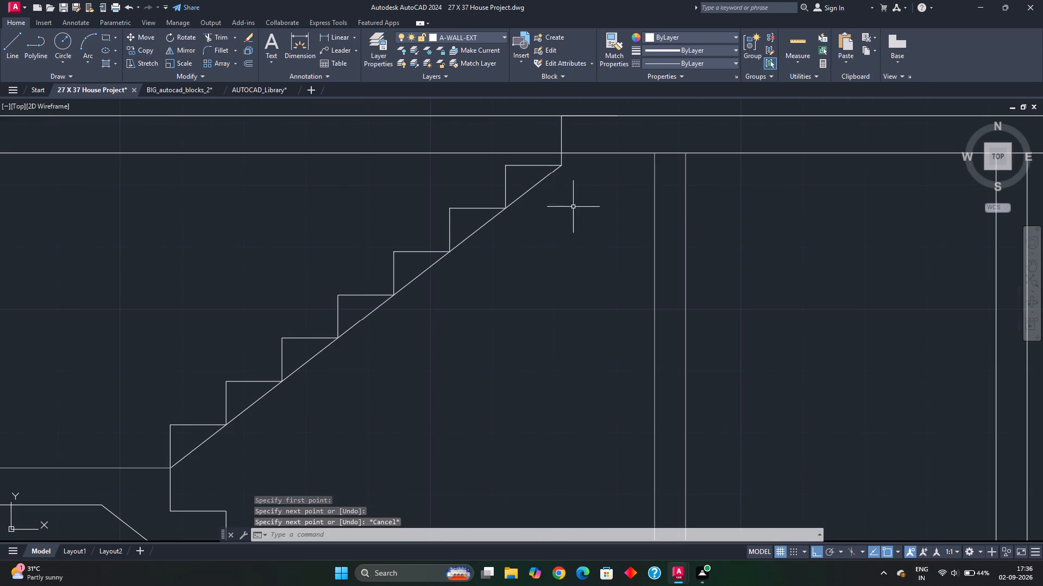
{"action": "left_click", "coordinate": [475, 230]}
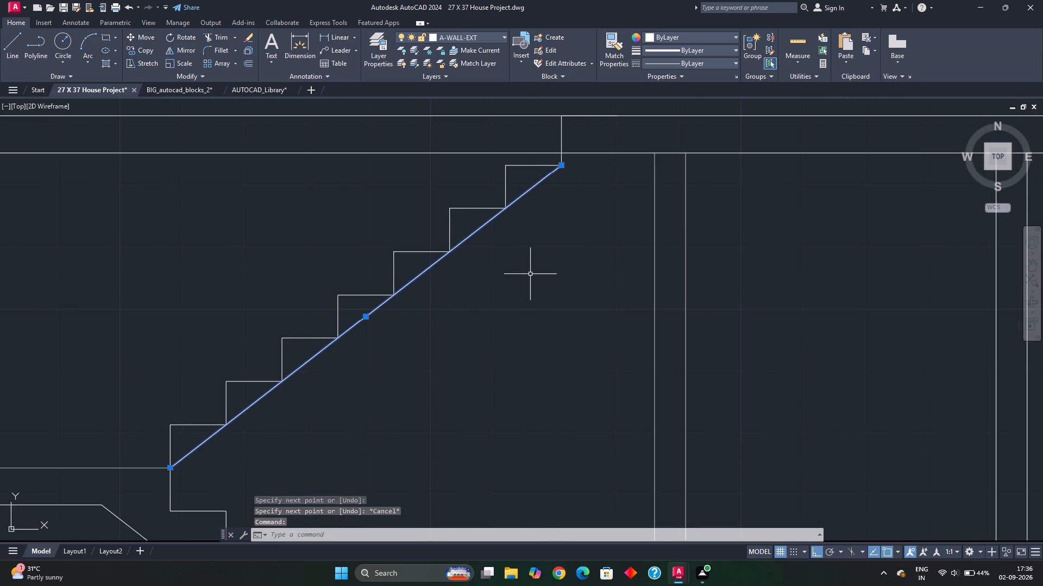
{"action": "key", "text": "o"}
{"action": "key", "text": "Return"}
{"action": "key", "text": "Return"}
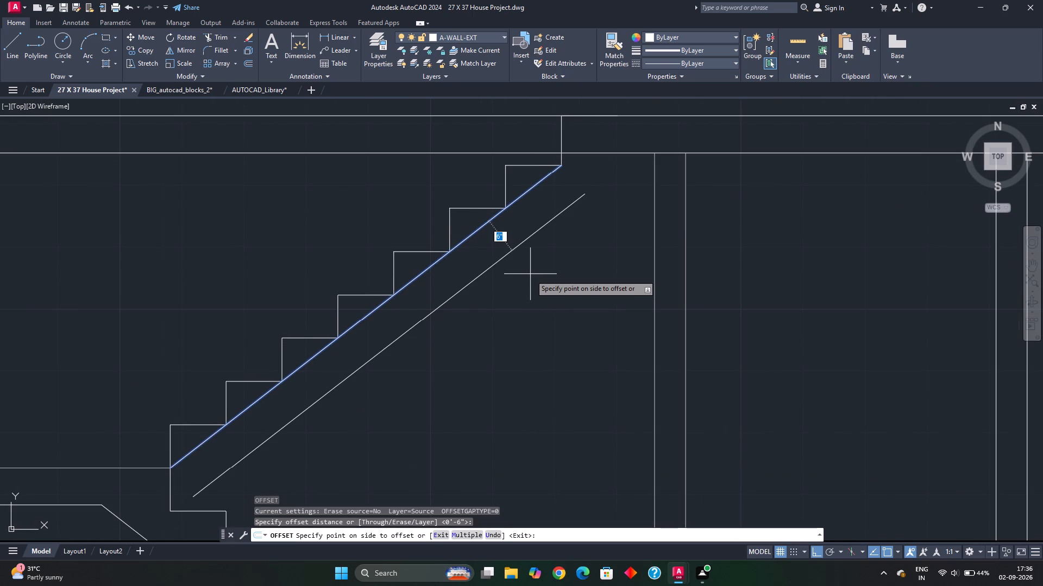
{"action": "left_click", "coordinate": [530, 275]}
{"action": "left_click", "coordinate": [613, 117]}
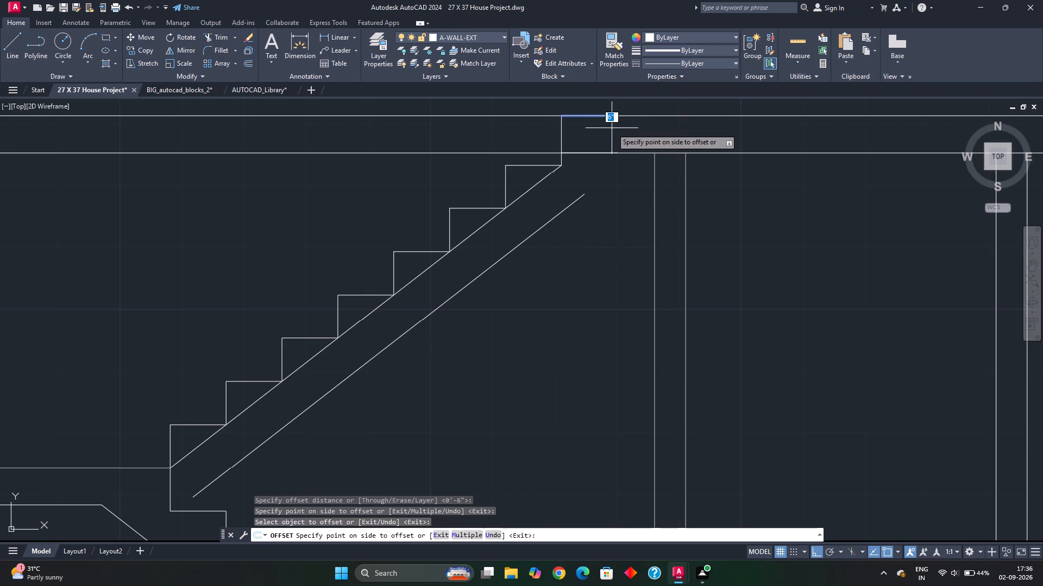
{"action": "left_click", "coordinate": [612, 128]}
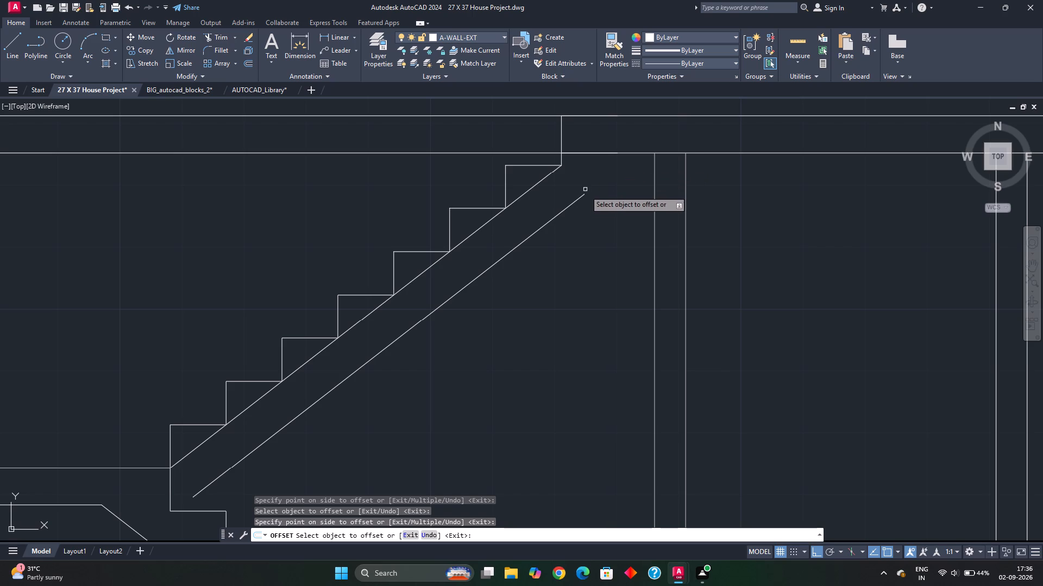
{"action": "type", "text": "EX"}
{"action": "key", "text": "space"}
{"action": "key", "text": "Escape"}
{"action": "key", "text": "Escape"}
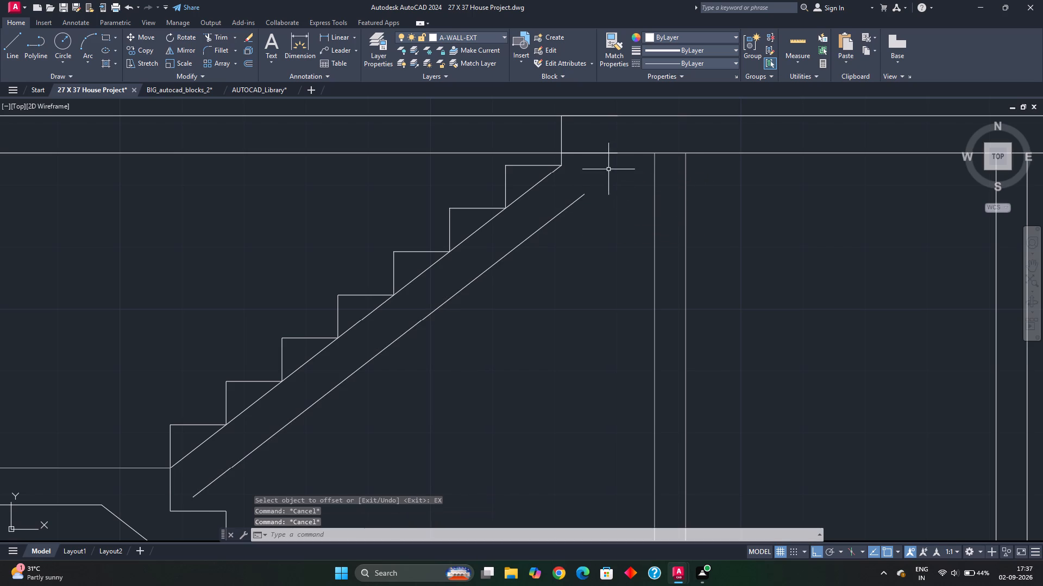
Extend the upper flight's soffit line to the upper slab's underside, and the short offset tread line to meet it.
{"action": "middle_click_drag", "start_coordinate": [626, 192], "coordinate": [623, 204]}
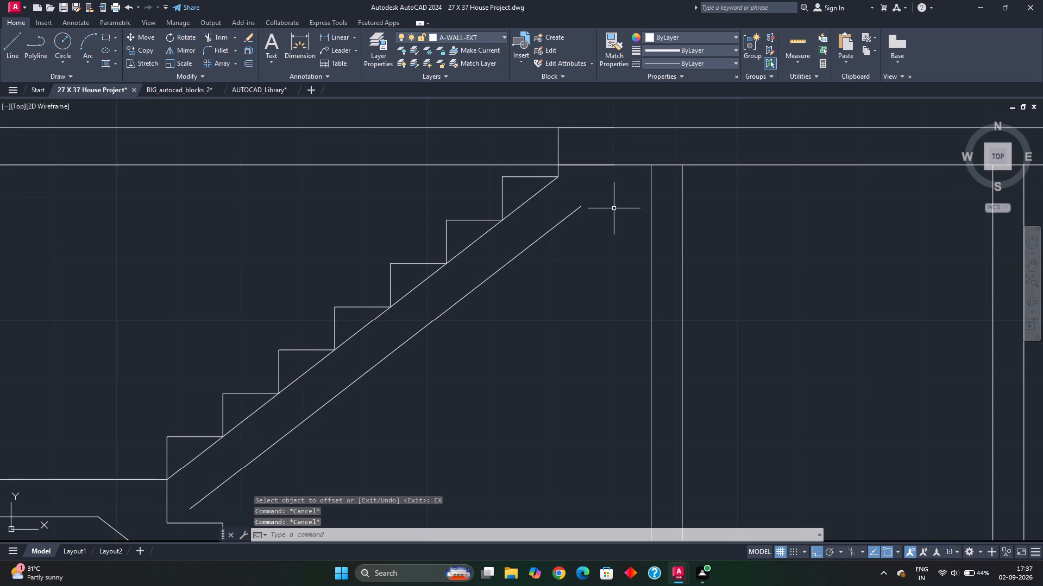
{"action": "type", "text": "EX"}
{"action": "key", "text": "space"}
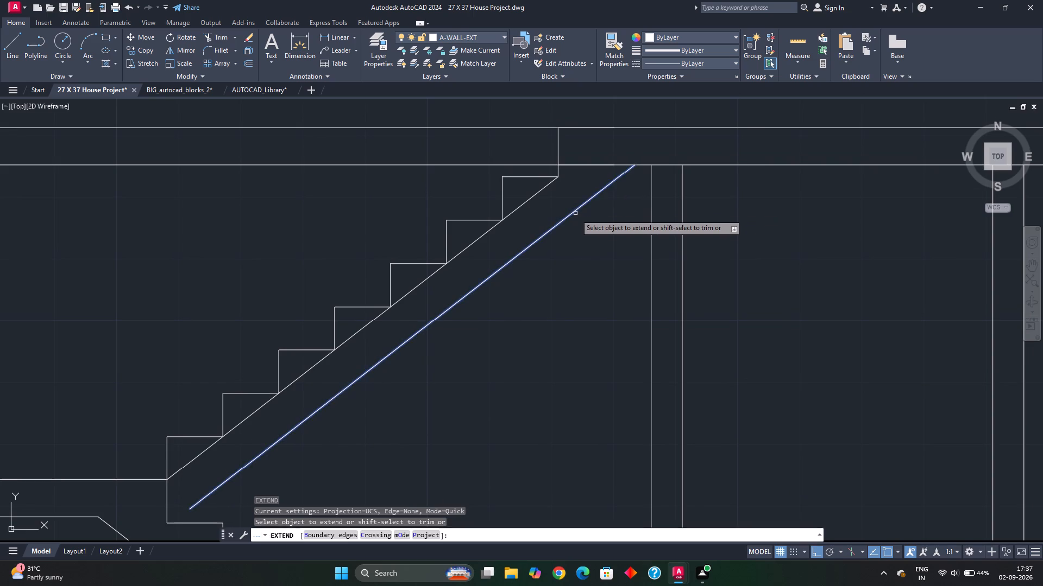
{"action": "left_click", "coordinate": [575, 214]}
{"action": "left_click", "coordinate": [579, 191]}
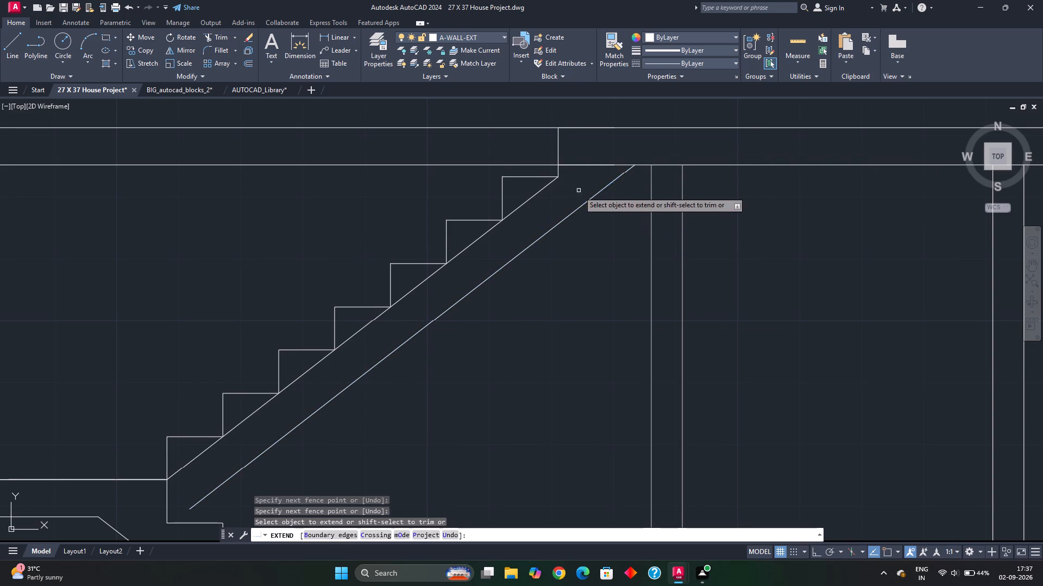
{"action": "left_click", "coordinate": [607, 163]}
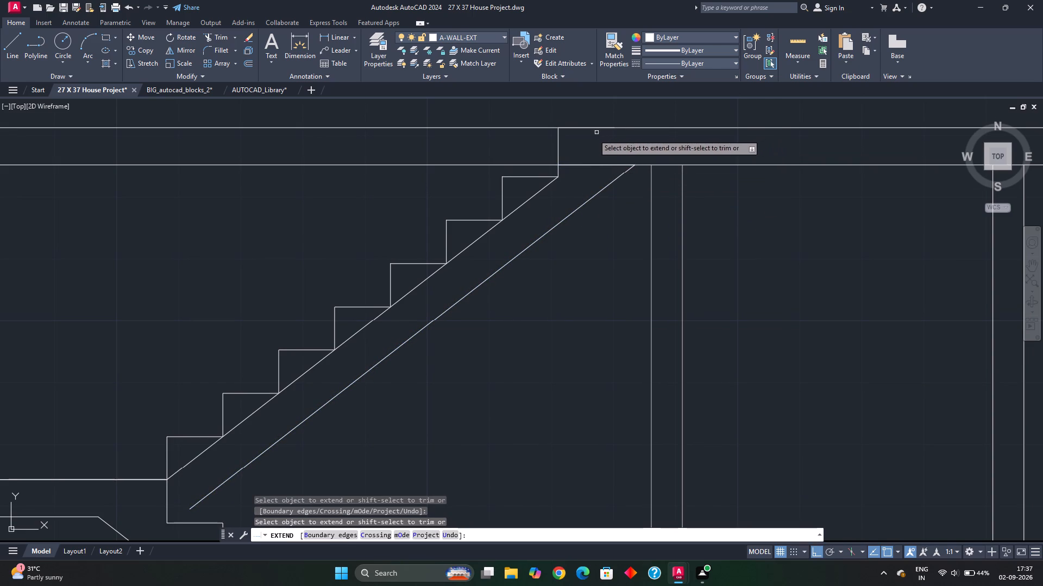
{"action": "key", "text": "Escape"}
Examine where the upper flight's soffit line ends beside the landing and the lower flight's first step.
{"action": "scroll", "coordinate": [590, 147], "scroll_direction": "down", "scroll_amount": 2}
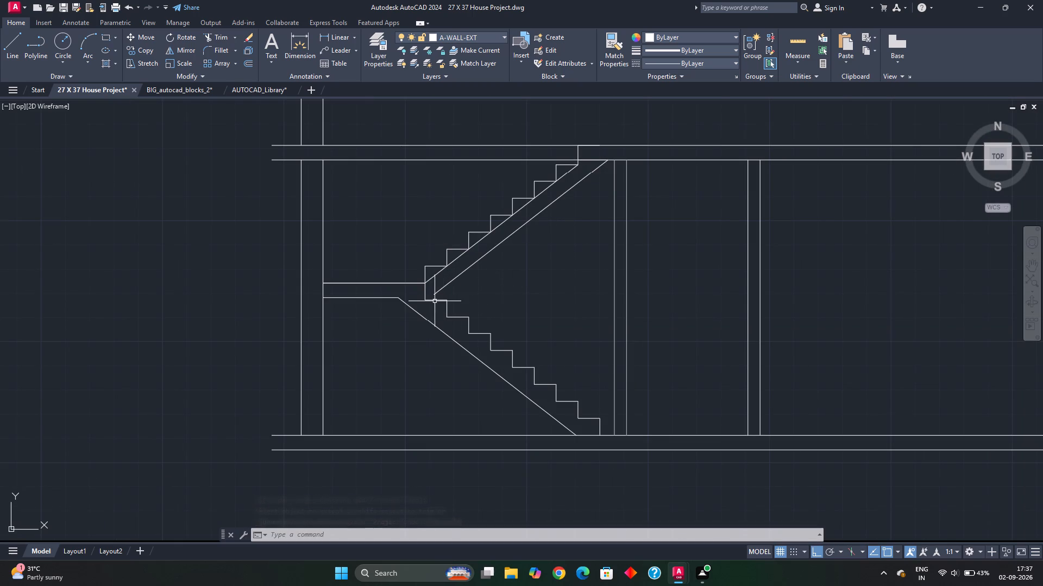
{"action": "scroll", "coordinate": [435, 302], "scroll_direction": "up", "scroll_amount": 1}
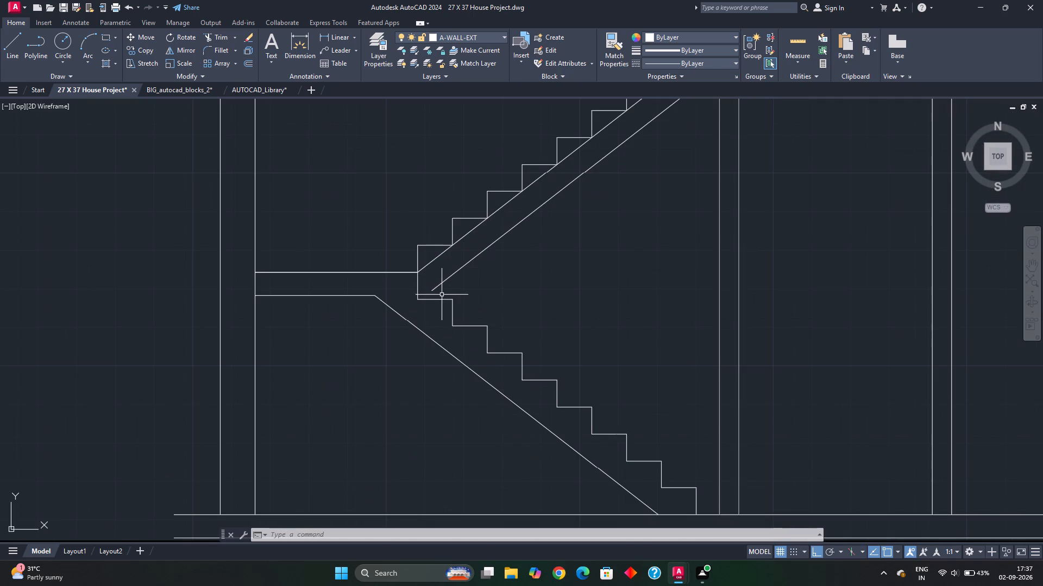
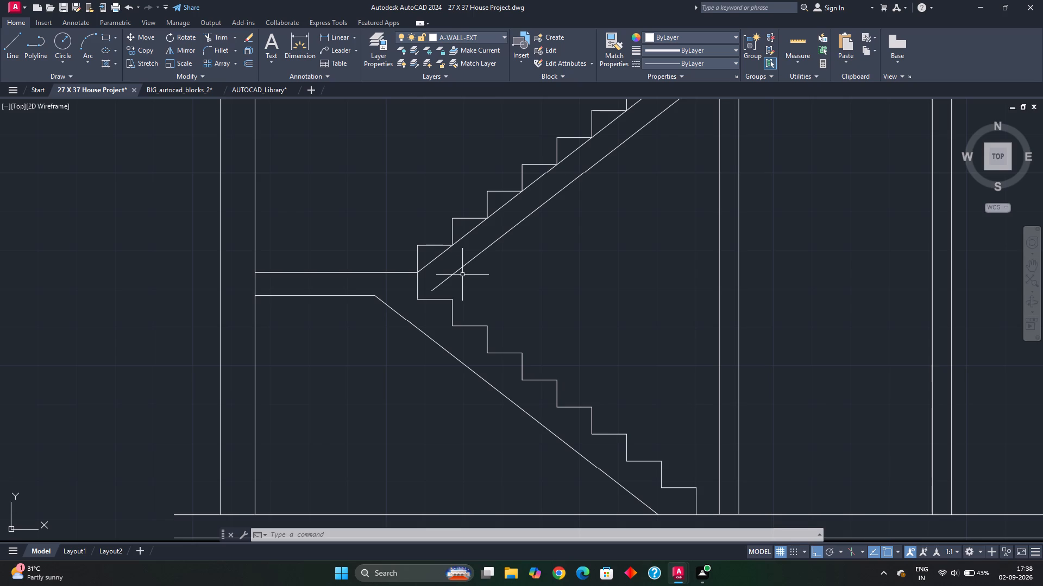
Extend the lower end of the upper flight's soffit line to the lower flight's first tread.
{"action": "type", "text": "EX"}
{"action": "key", "text": "space"}
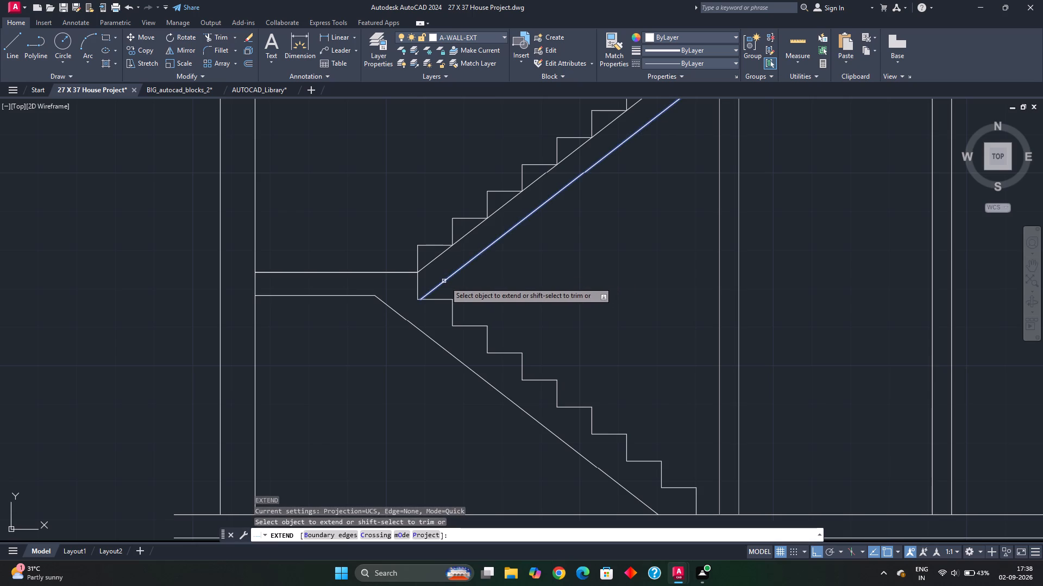
{"action": "left_click", "coordinate": [447, 282]}
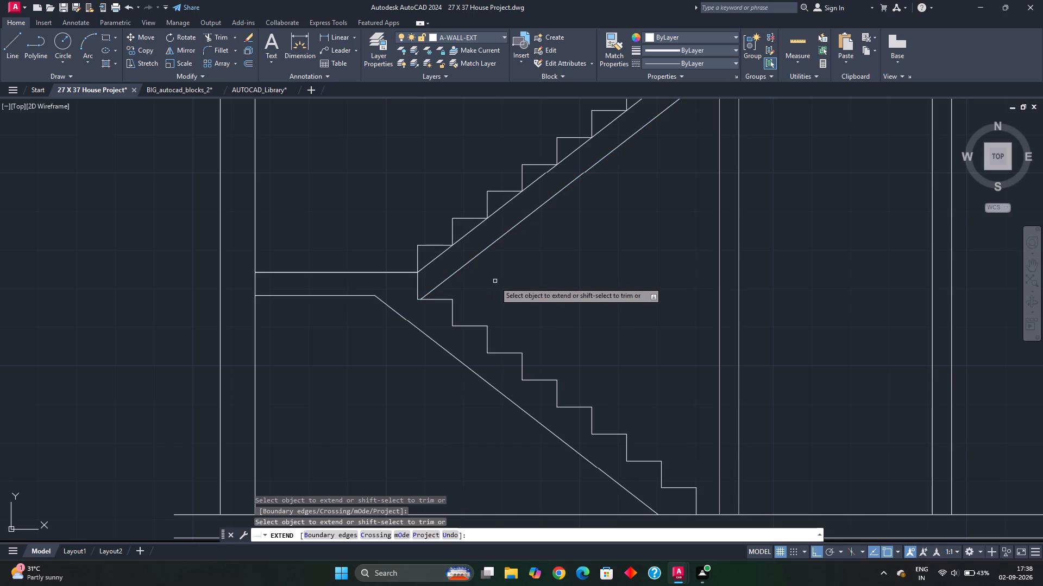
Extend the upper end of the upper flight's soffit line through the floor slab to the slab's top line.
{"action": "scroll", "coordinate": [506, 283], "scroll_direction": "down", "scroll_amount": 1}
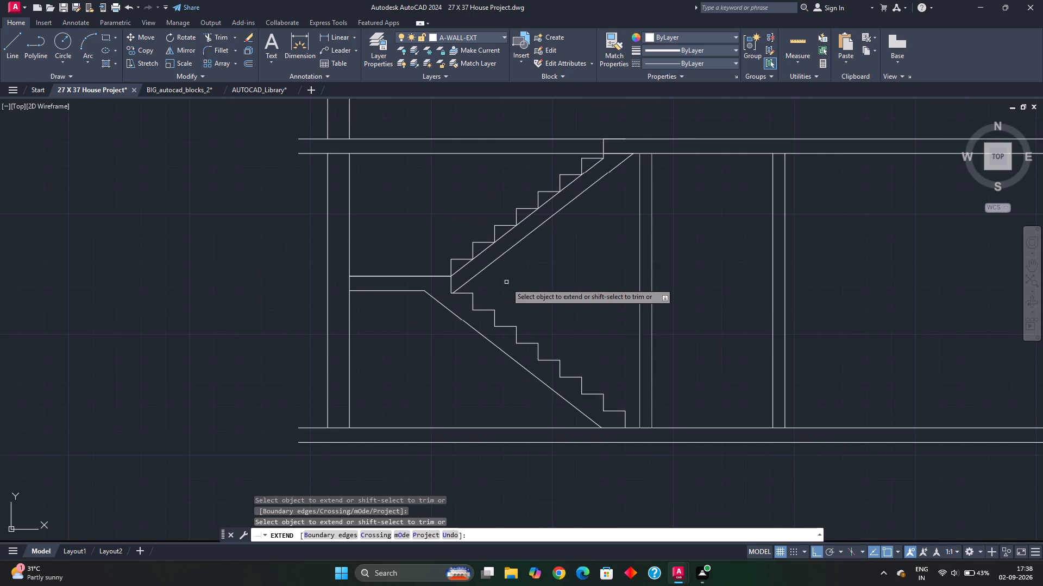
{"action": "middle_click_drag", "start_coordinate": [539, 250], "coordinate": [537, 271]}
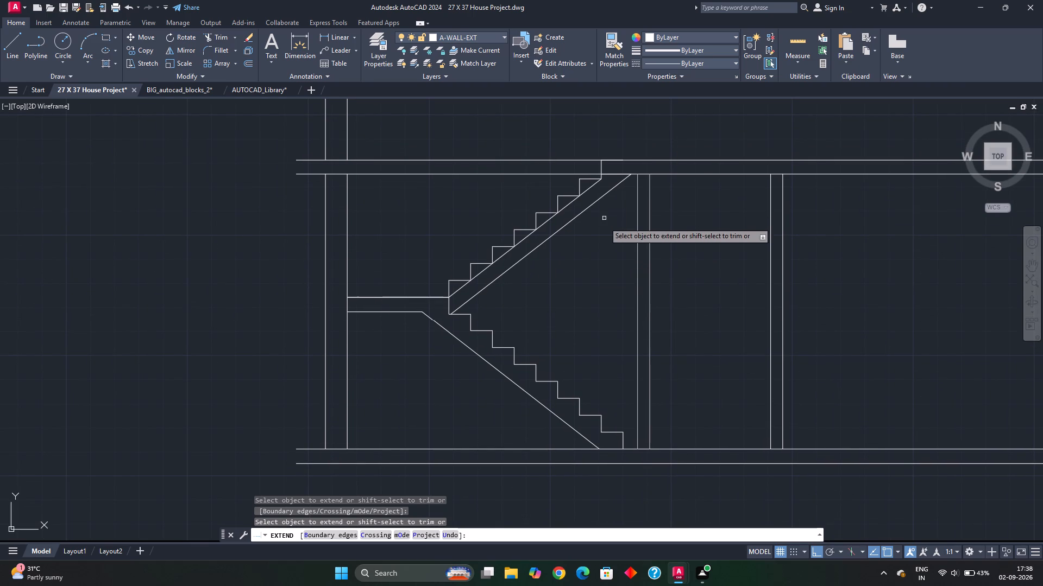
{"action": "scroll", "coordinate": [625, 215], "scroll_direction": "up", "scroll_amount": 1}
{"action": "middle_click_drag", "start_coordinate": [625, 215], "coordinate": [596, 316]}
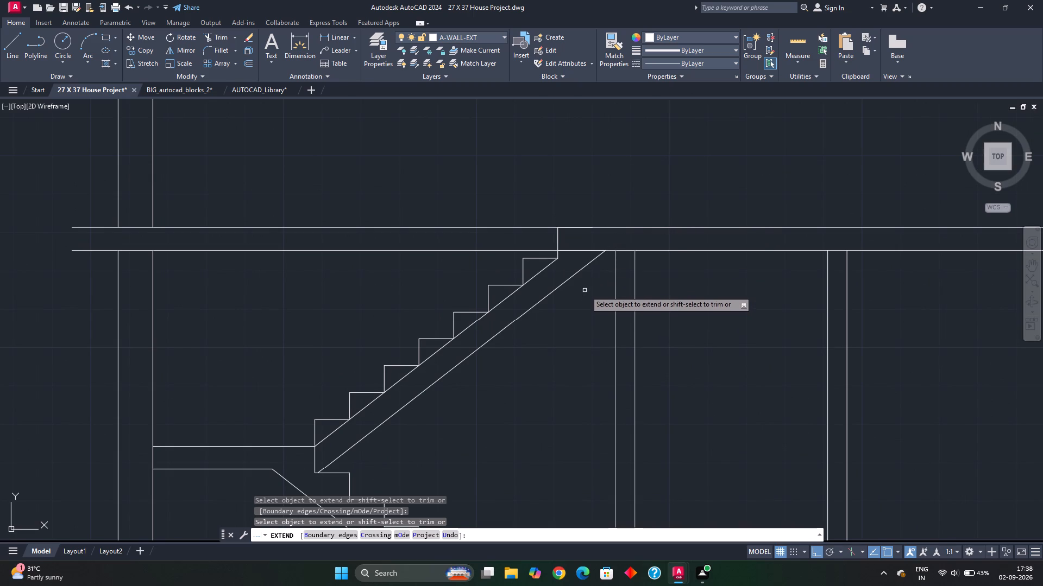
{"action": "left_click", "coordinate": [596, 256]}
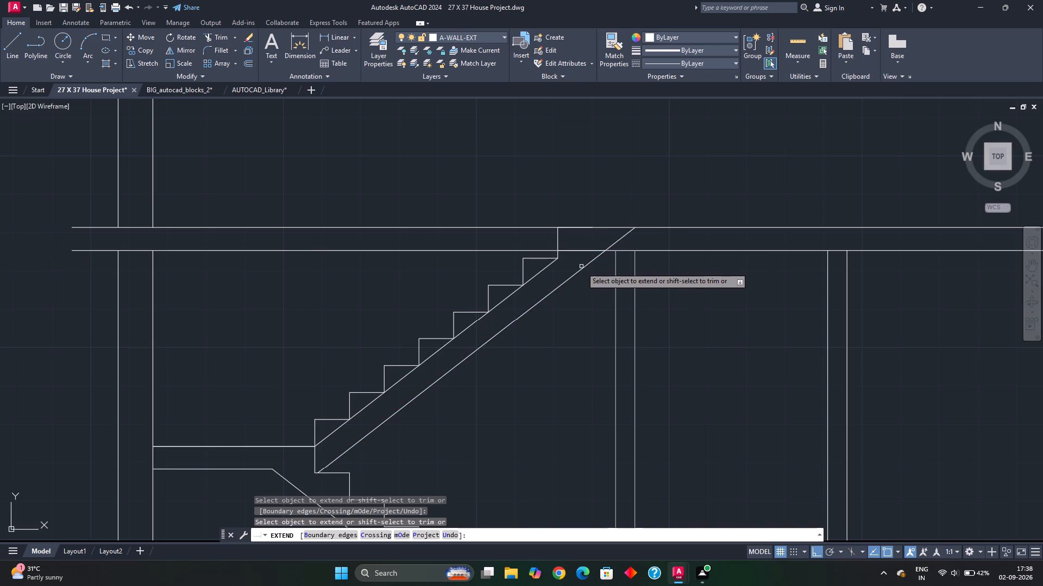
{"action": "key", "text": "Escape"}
Break the upper slab's underside line at the top riser and at its intersection with the upper flight's soffit line.
{"action": "left_click", "coordinate": [539, 250]}
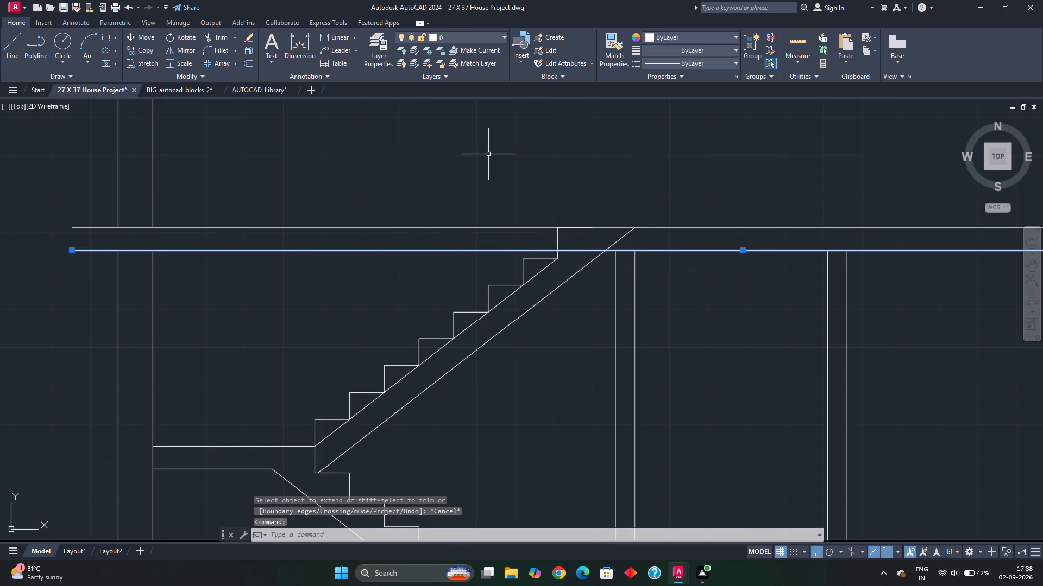
{"action": "key", "text": "b"}
{"action": "type", "text": "RE"}
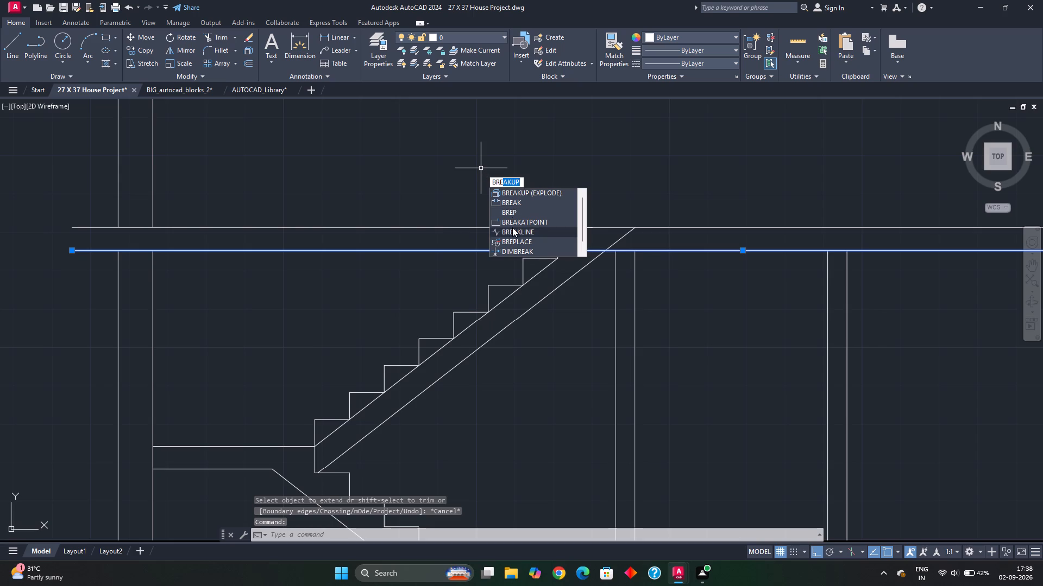
{"action": "left_click", "coordinate": [516, 222]}
{"action": "scroll", "coordinate": [513, 235], "scroll_direction": "up", "scroll_amount": 3}
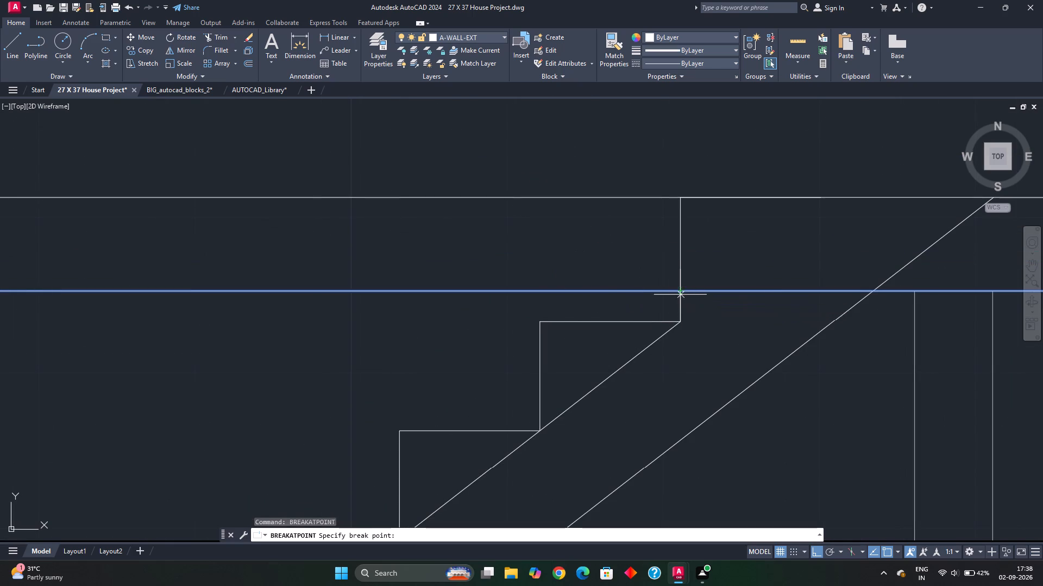
{"action": "left_click", "coordinate": [682, 292]}
{"action": "scroll", "coordinate": [708, 315], "scroll_direction": "down", "scroll_amount": 2}
{"action": "middle_click_drag", "start_coordinate": [707, 315], "coordinate": [445, 262]}
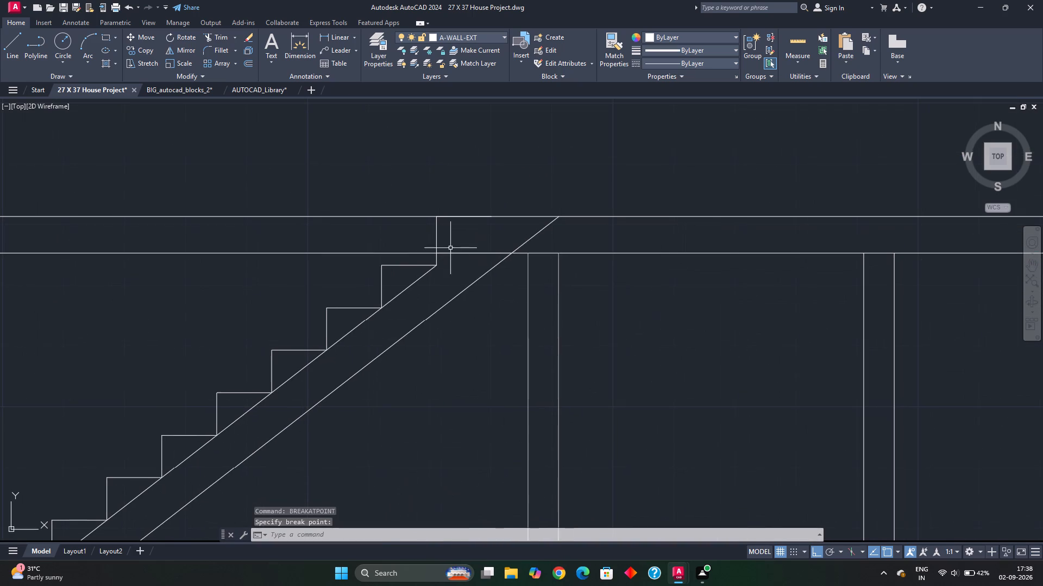
{"action": "key", "text": "space"}
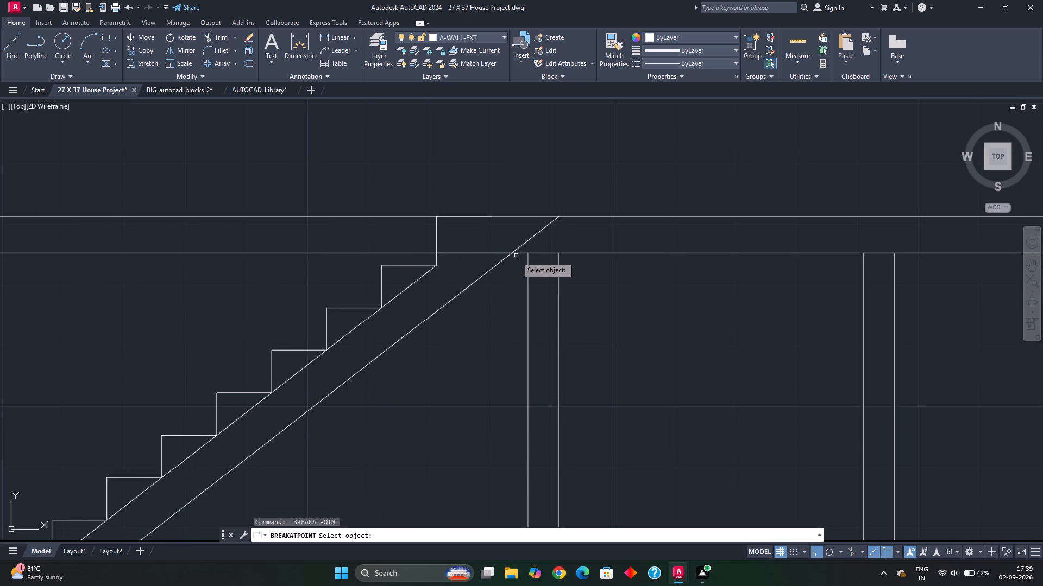
{"action": "left_click", "coordinate": [570, 254]}
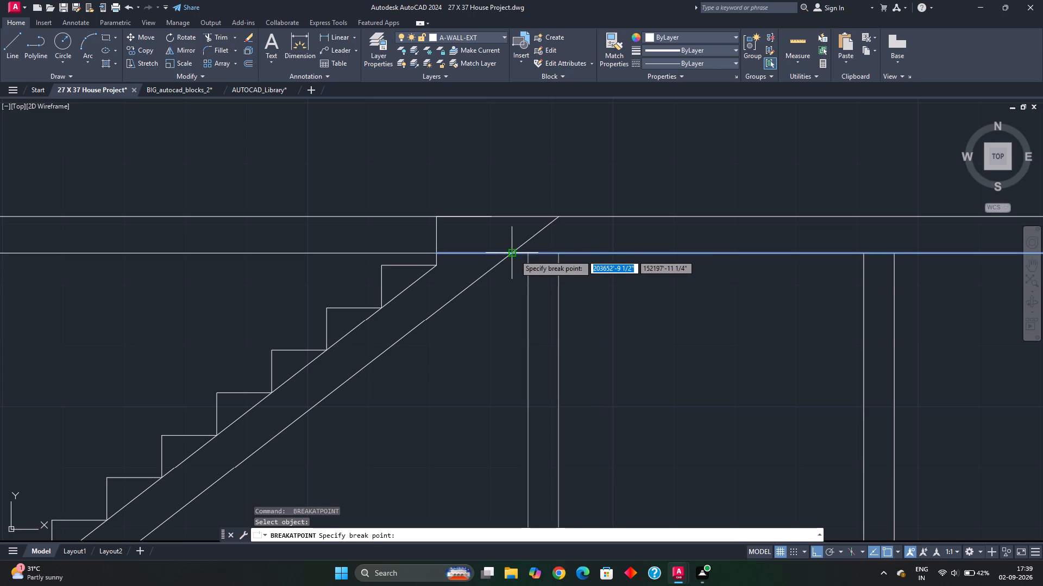
{"action": "left_click", "coordinate": [514, 254]}
{"action": "key", "text": "Escape"}
{"action": "key", "text": "Escape"}
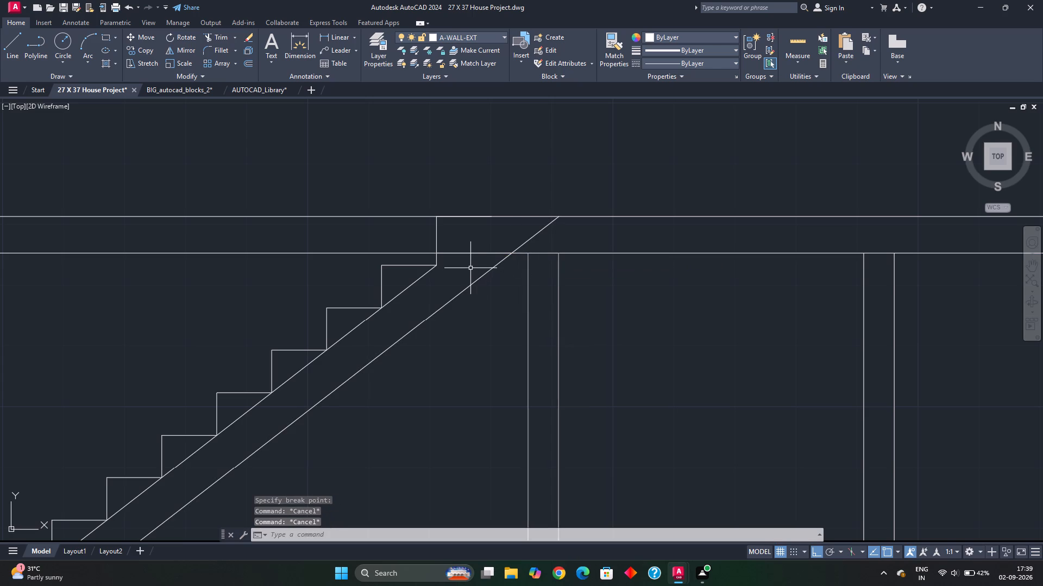
Delete the two overlapping slab underside segments between the top riser and the upper flight's soffit line.
{"action": "left_click", "coordinate": [470, 252]}
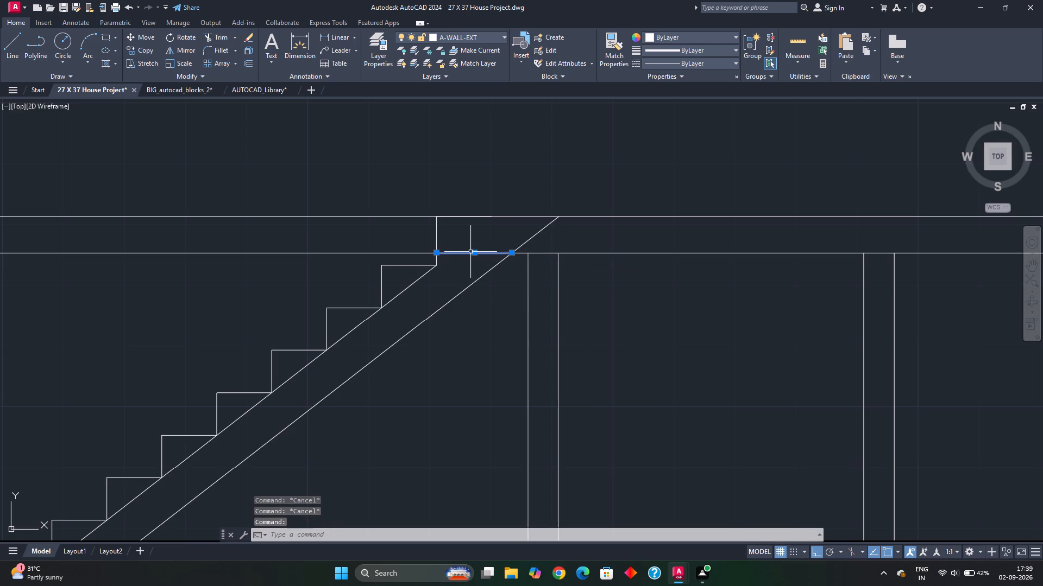
{"action": "key", "text": "Delete"}
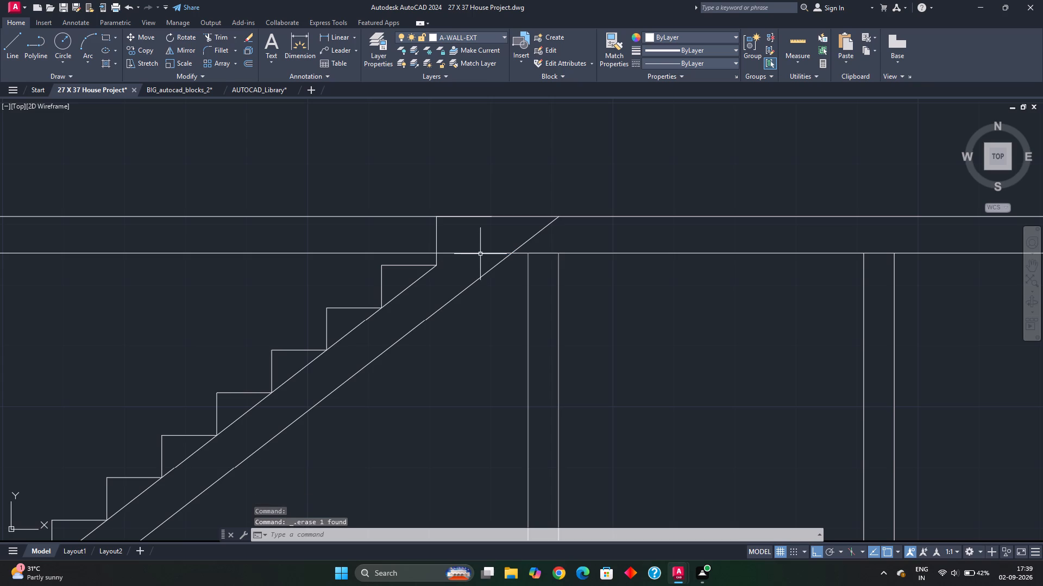
{"action": "left_click", "coordinate": [476, 253]}
{"action": "key", "text": "Delete"}
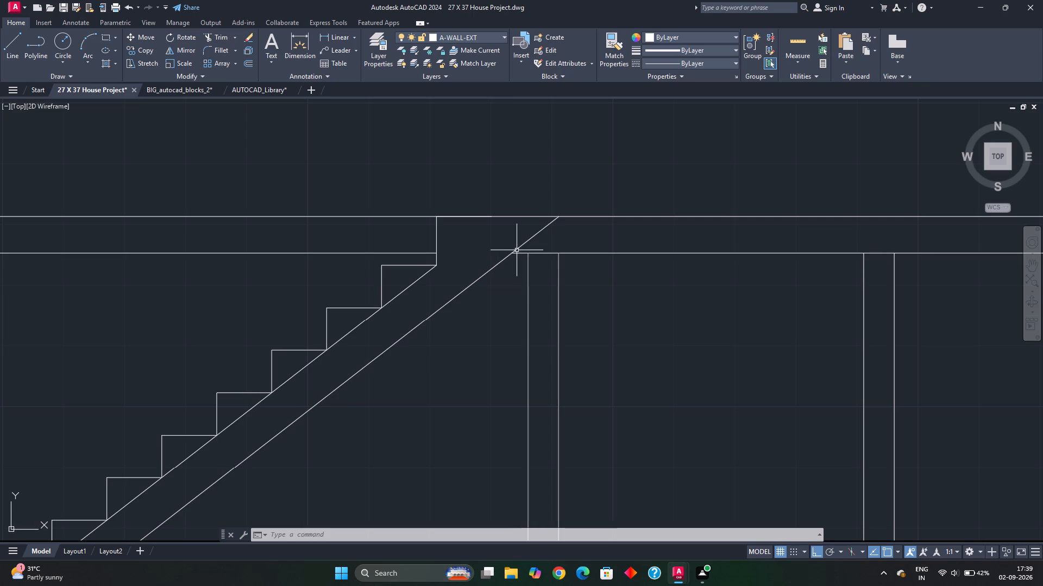
Trim the part of the upper flight's soffit line that projects above the slab's underside.
{"action": "key", "text": "t"}
{"action": "type", "text": "R"}
{"action": "key", "text": "space"}
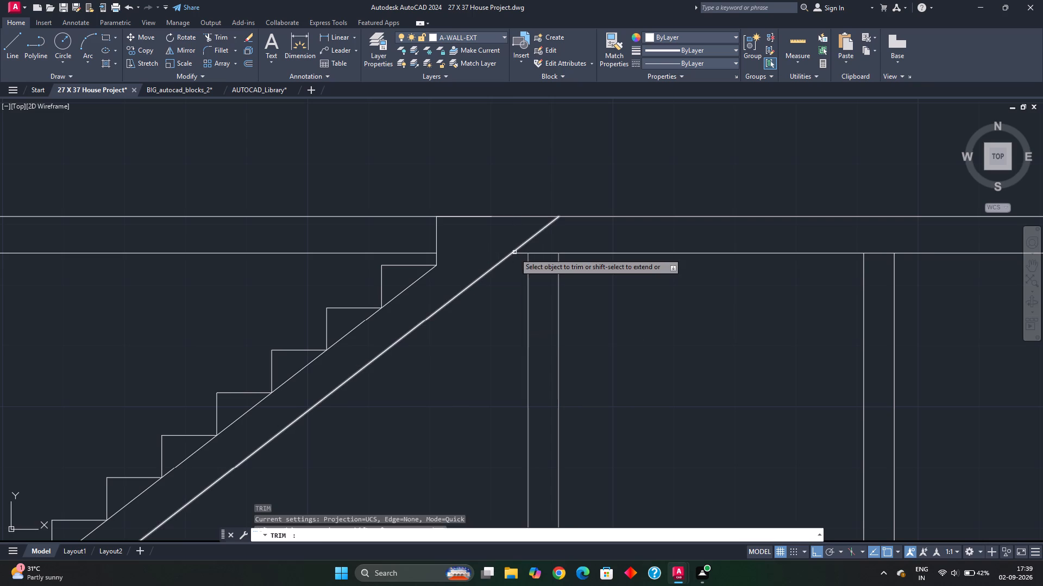
{"action": "left_click", "coordinate": [530, 241]}
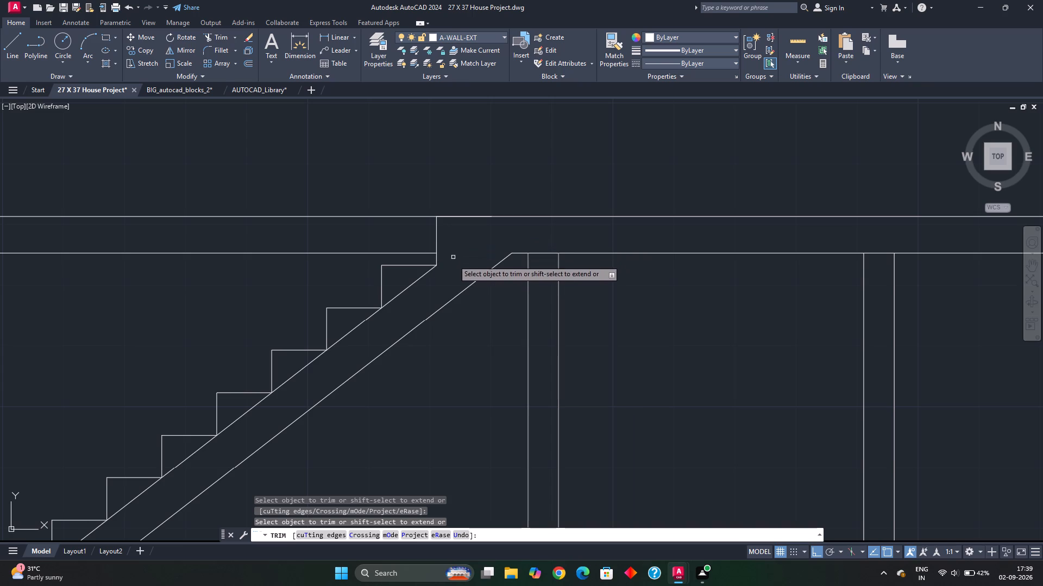
Trim both upper slab lines from the stair to the stair-side exterior wall, across that wall and on its outer overhang.
{"action": "middle_click_drag", "start_coordinate": [449, 267], "coordinate": [489, 241]}
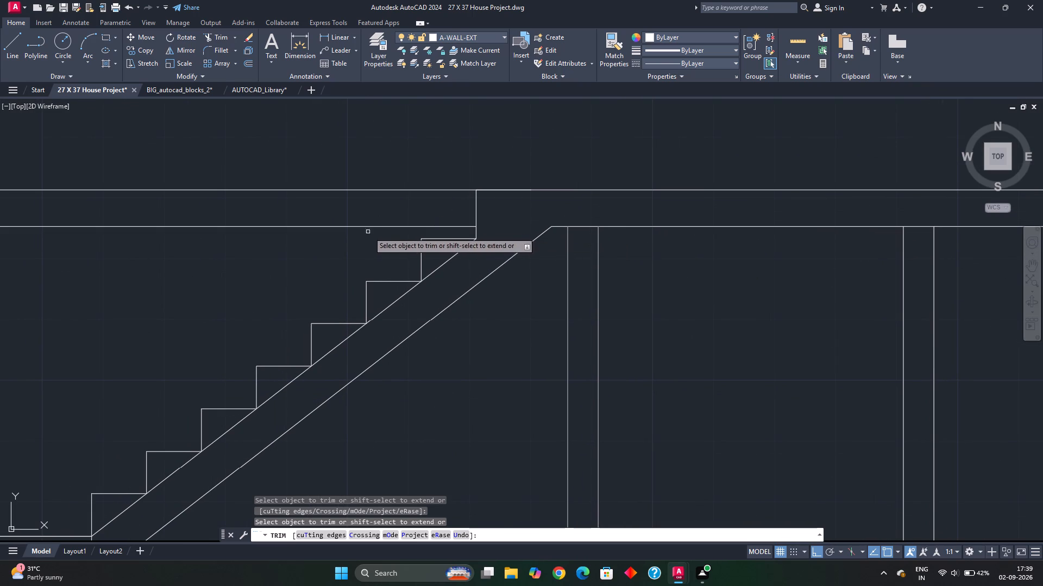
{"action": "scroll", "coordinate": [415, 250], "scroll_direction": "down", "scroll_amount": 2}
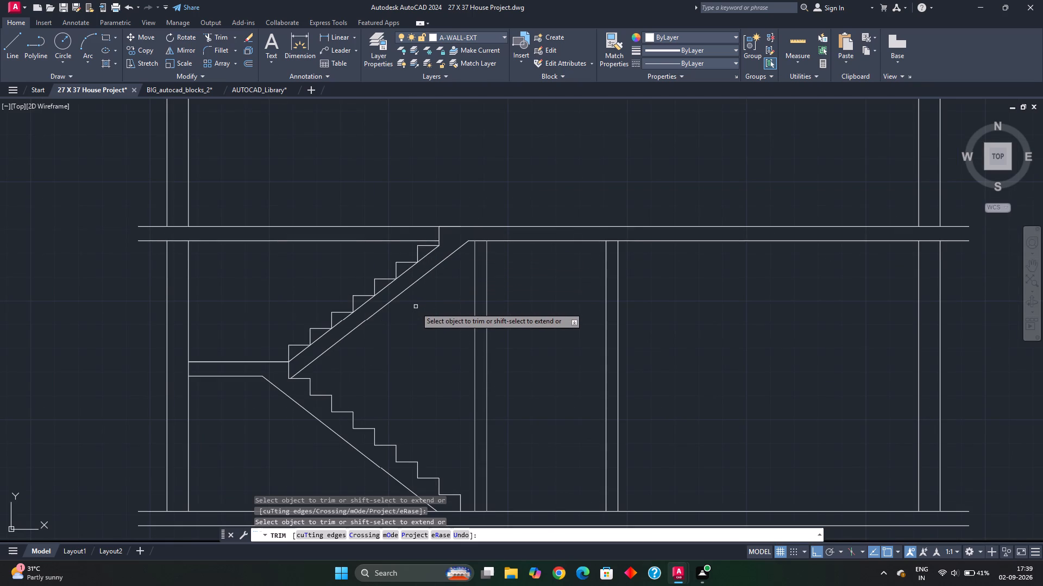
{"action": "left_click", "coordinate": [304, 268]}
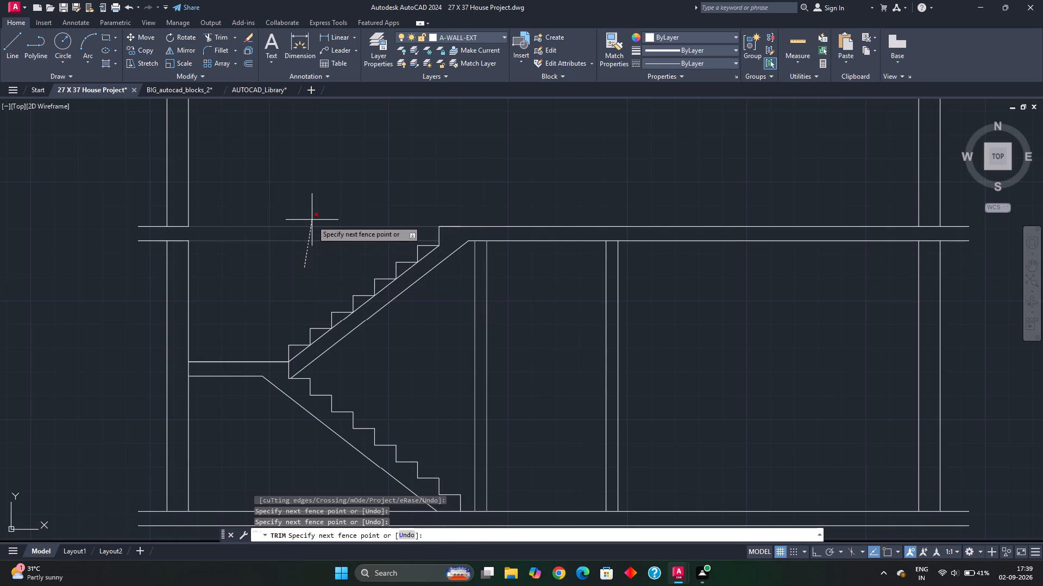
{"action": "left_click", "coordinate": [312, 220]}
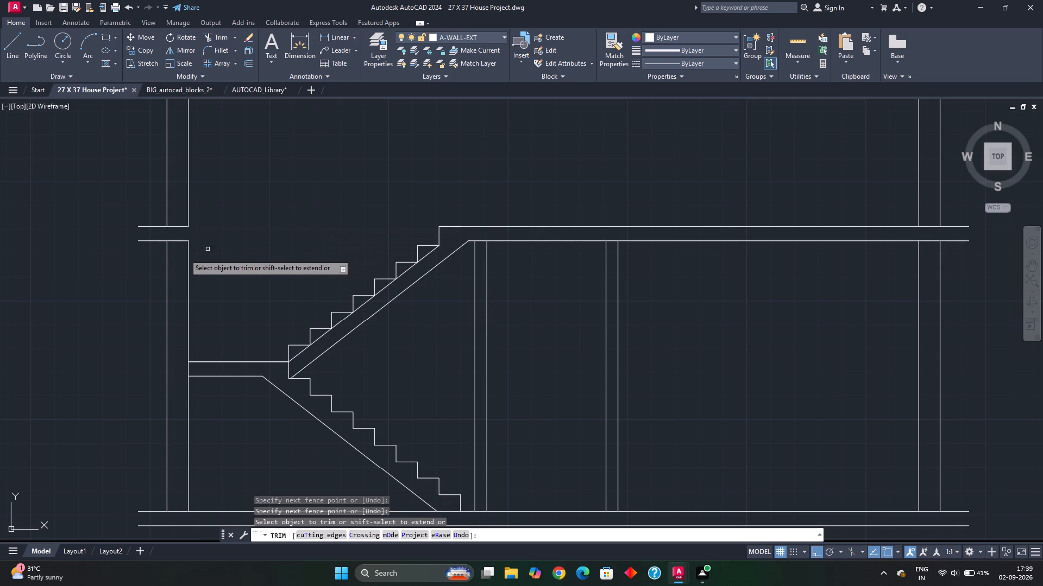
{"action": "left_click_drag", "start_coordinate": [181, 222], "coordinate": [177, 254]}
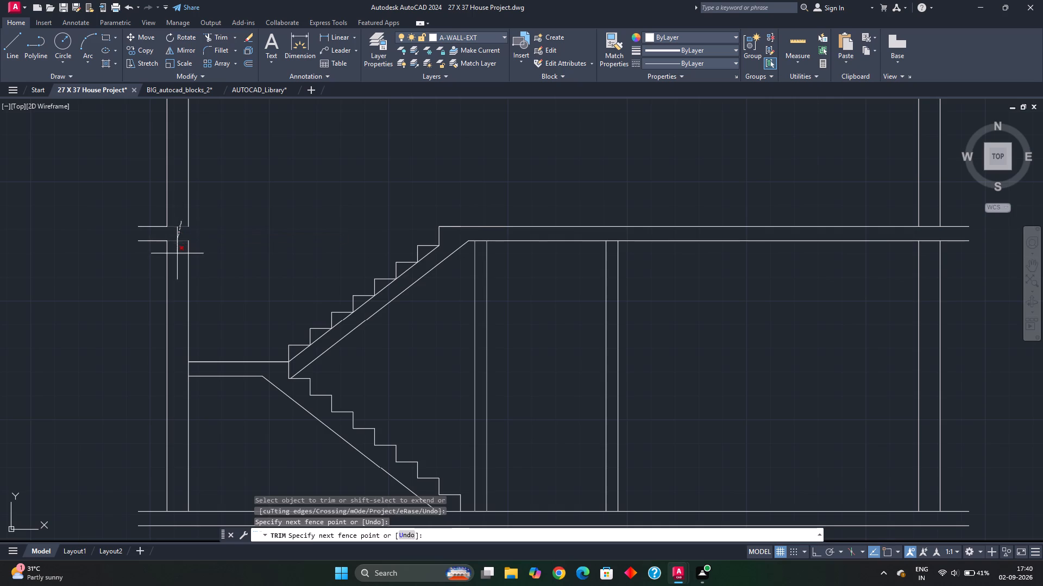
{"action": "left_click_drag", "start_coordinate": [152, 218], "coordinate": [146, 260]}
Trim away the upper slab's top line beyond the short top tread line.
{"action": "scroll", "coordinate": [188, 266], "scroll_direction": "down", "scroll_amount": 1}
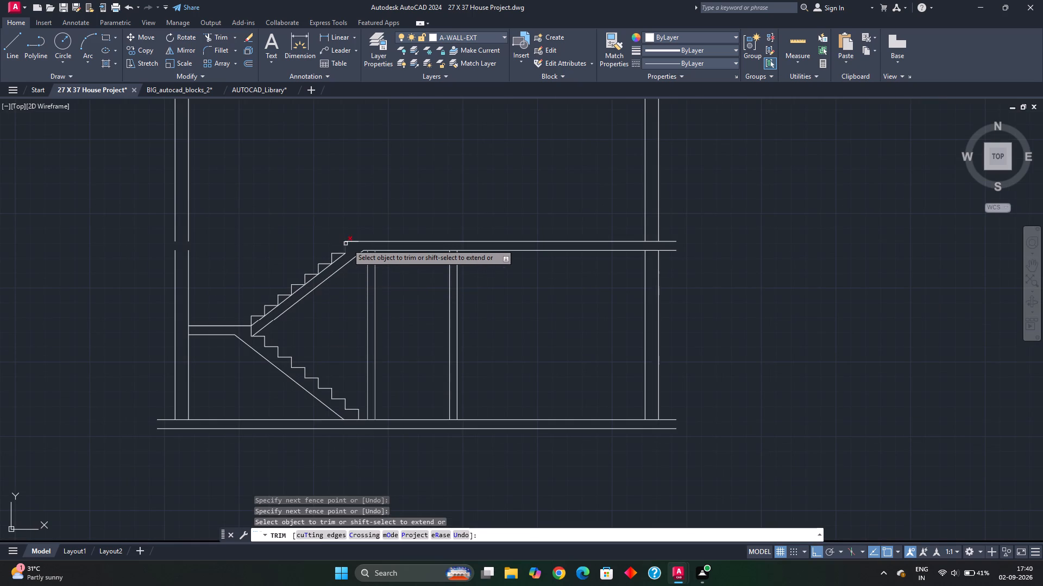
{"action": "scroll", "coordinate": [347, 244], "scroll_direction": "up", "scroll_amount": 2}
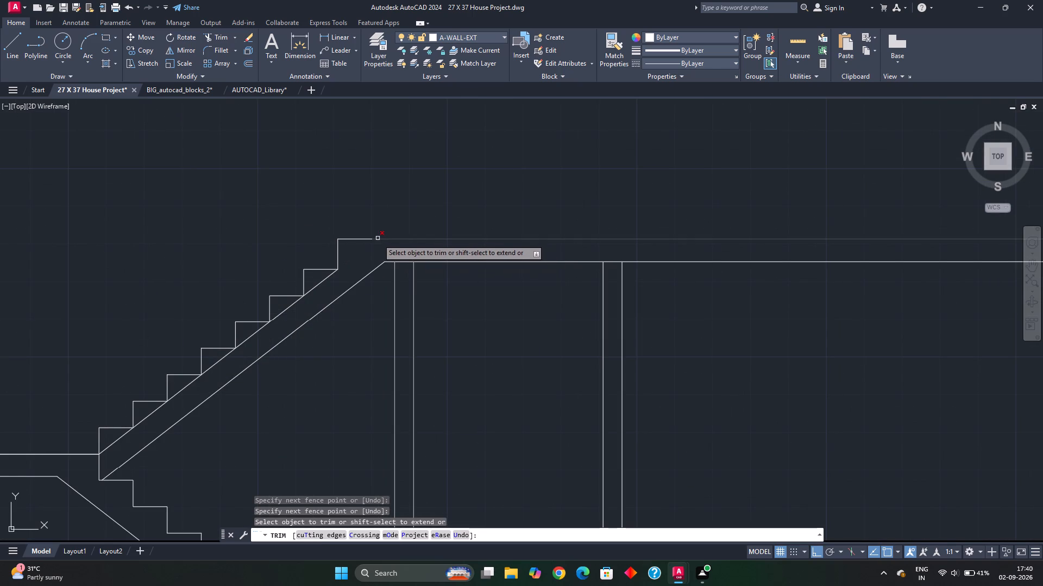
{"action": "left_click", "coordinate": [377, 239]}
{"action": "scroll", "coordinate": [466, 265], "scroll_direction": "down", "scroll_amount": 2}
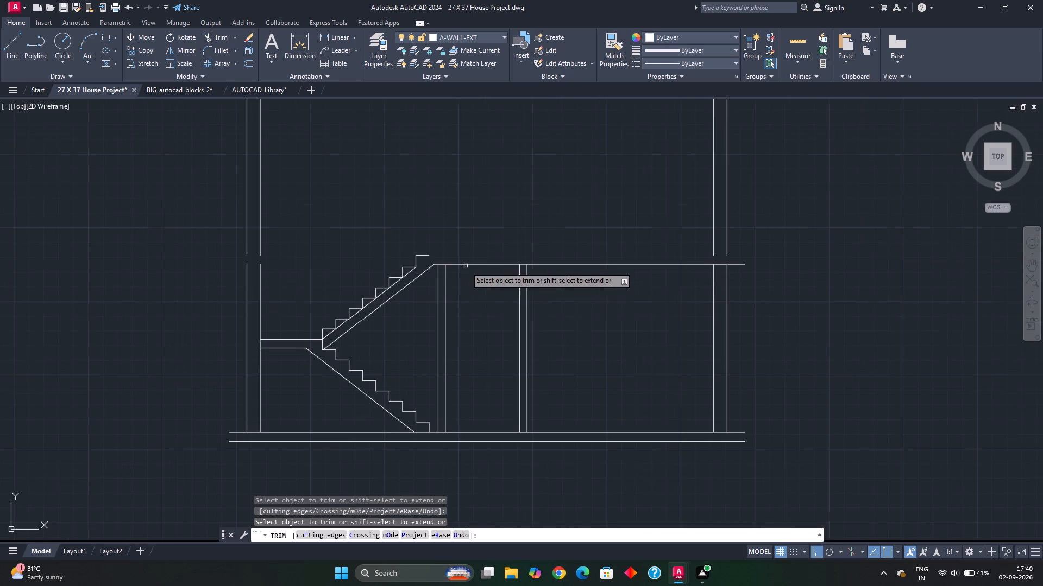
{"action": "middle_click_drag", "start_coordinate": [481, 293], "coordinate": [470, 303]}
Extend the short top tread line along the slab's top to the outer face of the opposite exterior wall.
{"action": "type", "text": "EX"}
{"action": "key", "text": "space"}
{"action": "key", "text": "Escape"}
{"action": "key", "text": "Escape"}
{"action": "key", "text": "Escape"}
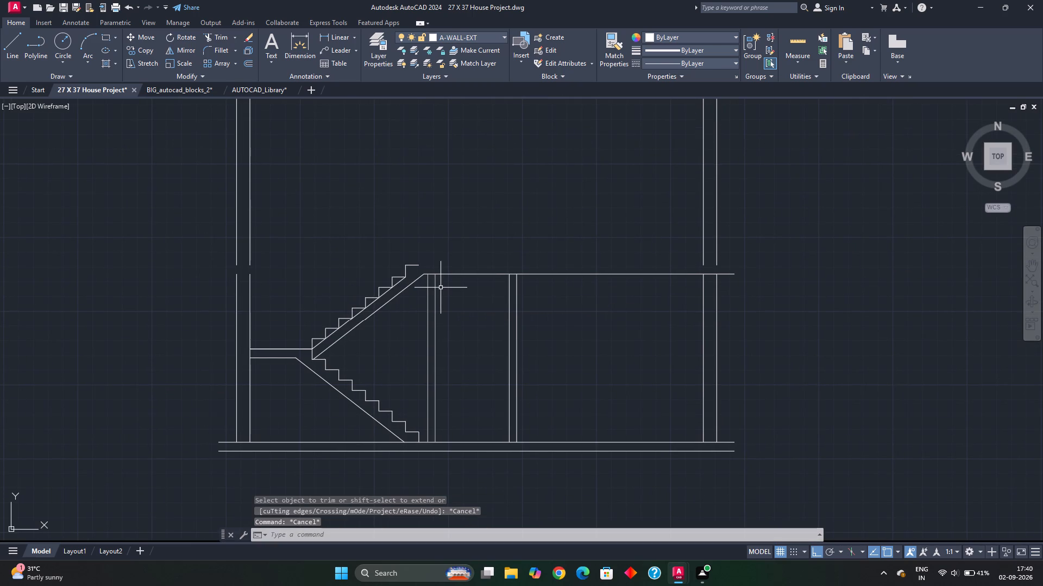
{"action": "type", "text": "EX"}
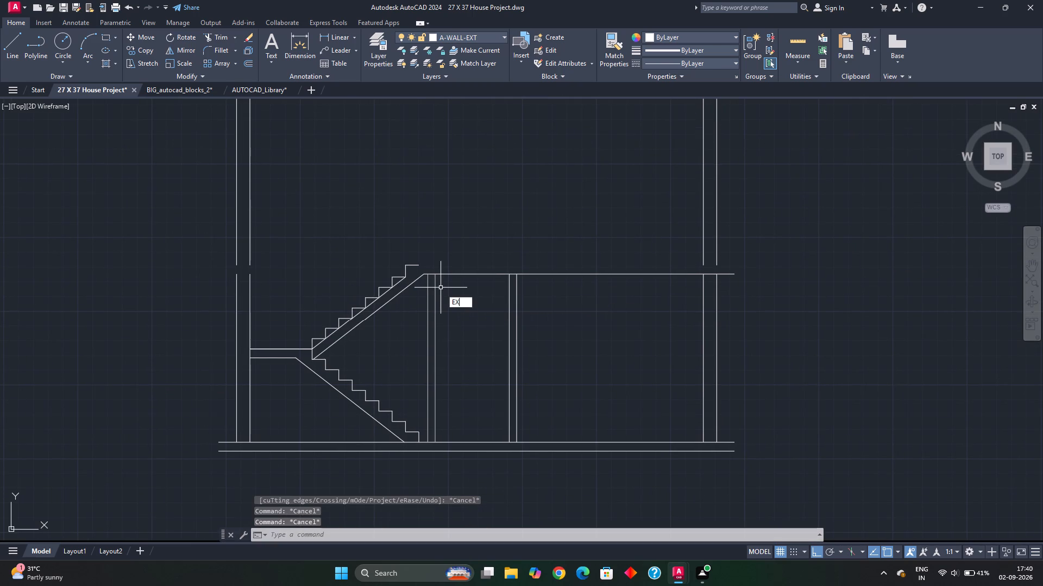
{"action": "key", "text": "space"}
{"action": "left_click", "coordinate": [416, 266]}
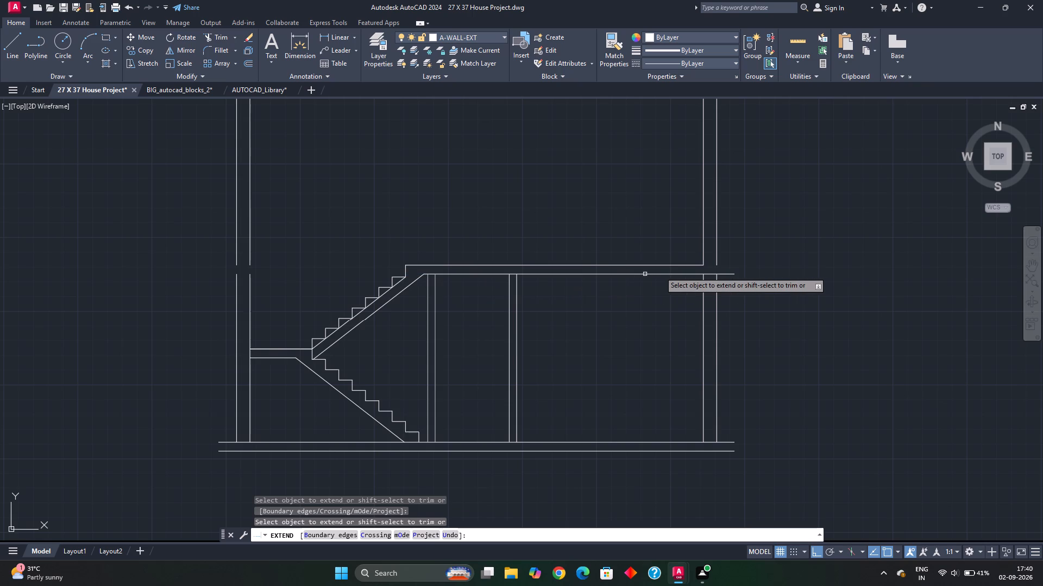
{"action": "left_click", "coordinate": [696, 266]}
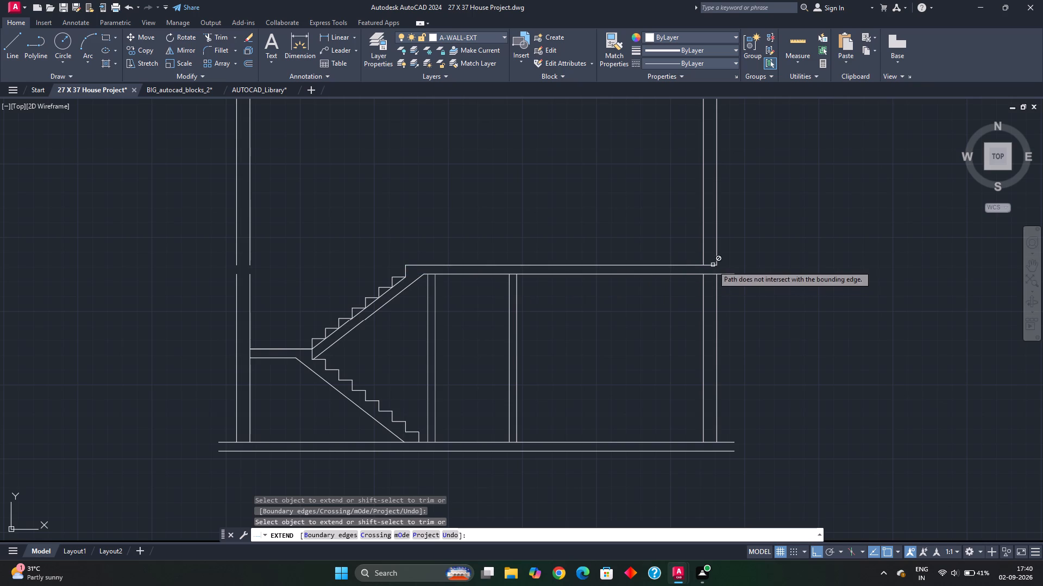
{"action": "key", "text": "Escape"}
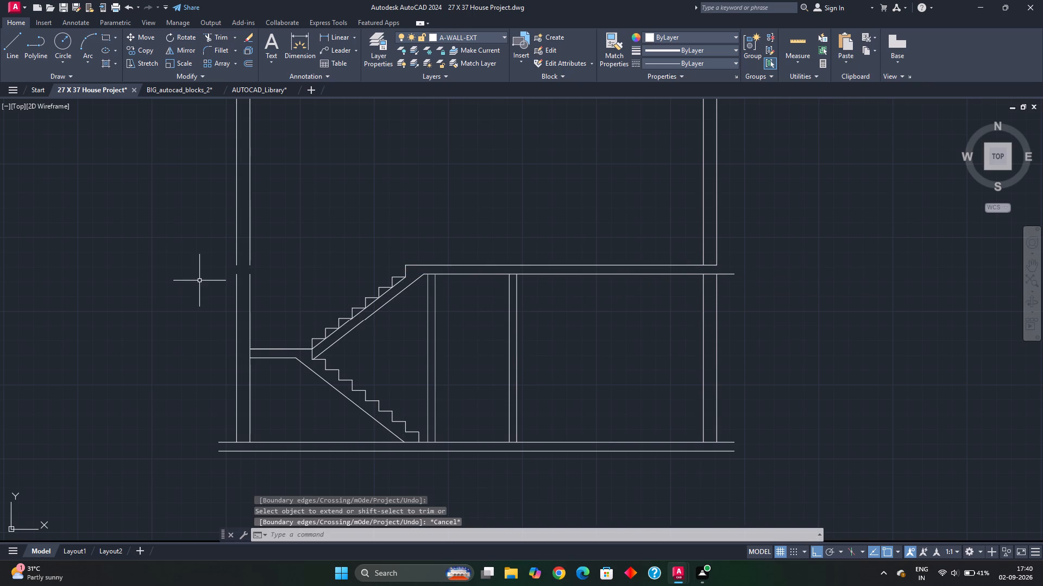
Delete the sloping construction line running along the inner corners of the upper flight's steps.
{"action": "middle_click_drag", "start_coordinate": [199, 282], "coordinate": [223, 275]}
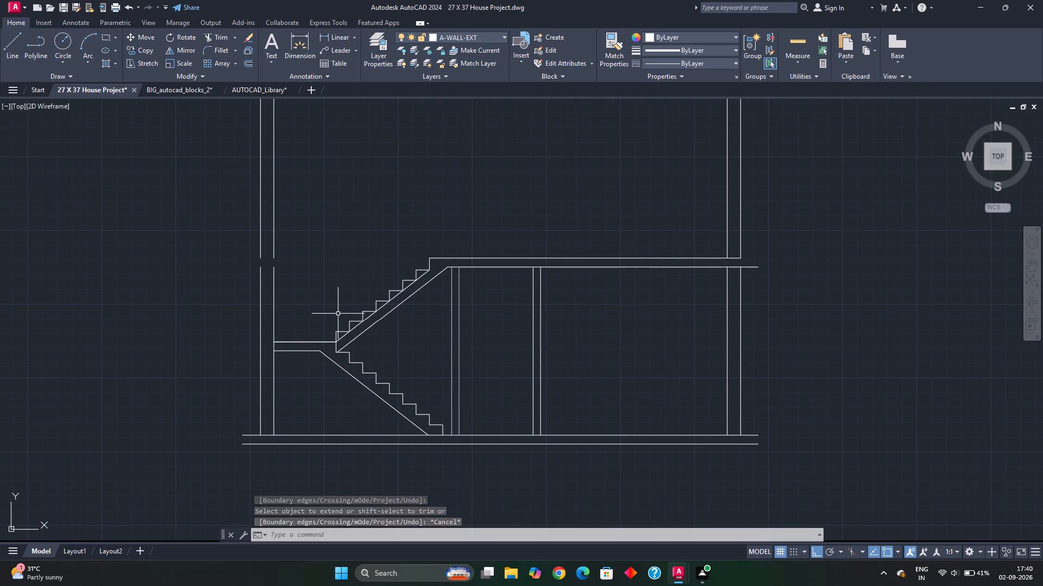
{"action": "left_click", "coordinate": [368, 320]}
{"action": "key", "text": "Delete"}
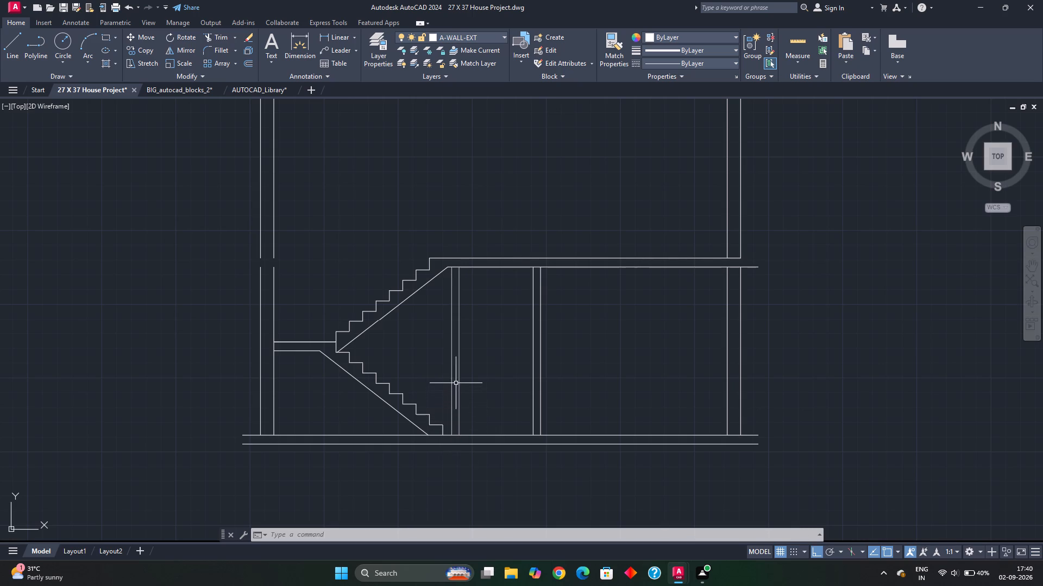
Delete both lines of the upper storey's stair-side exterior wall.
{"action": "scroll", "coordinate": [464, 339], "scroll_direction": "down", "scroll_amount": 2}
{"action": "middle_click_drag", "start_coordinate": [471, 315], "coordinate": [470, 361]}
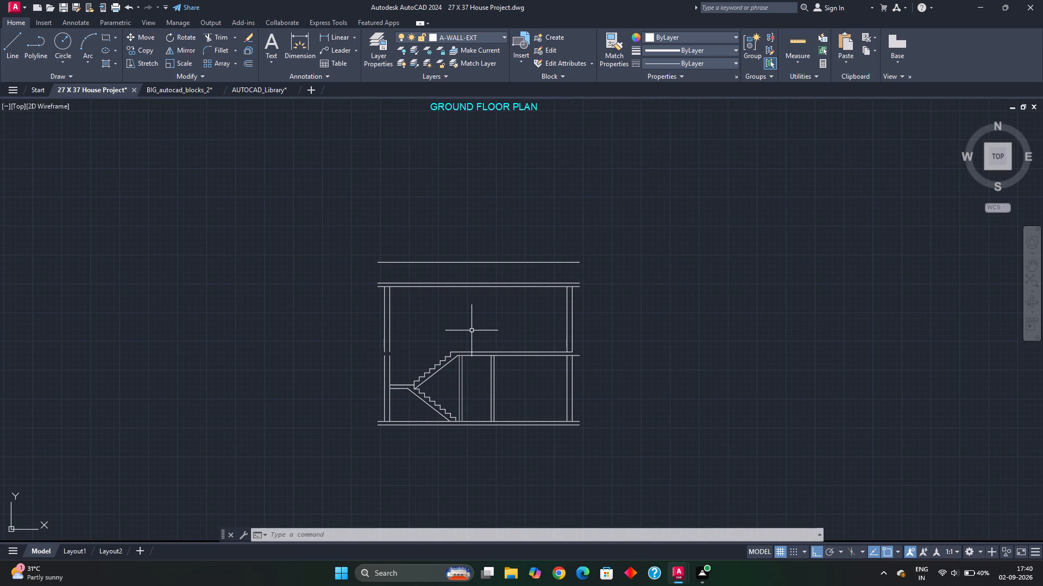
{"action": "left_click_drag", "start_coordinate": [416, 330], "coordinate": [400, 334]}
{"action": "left_click", "coordinate": [362, 334]}
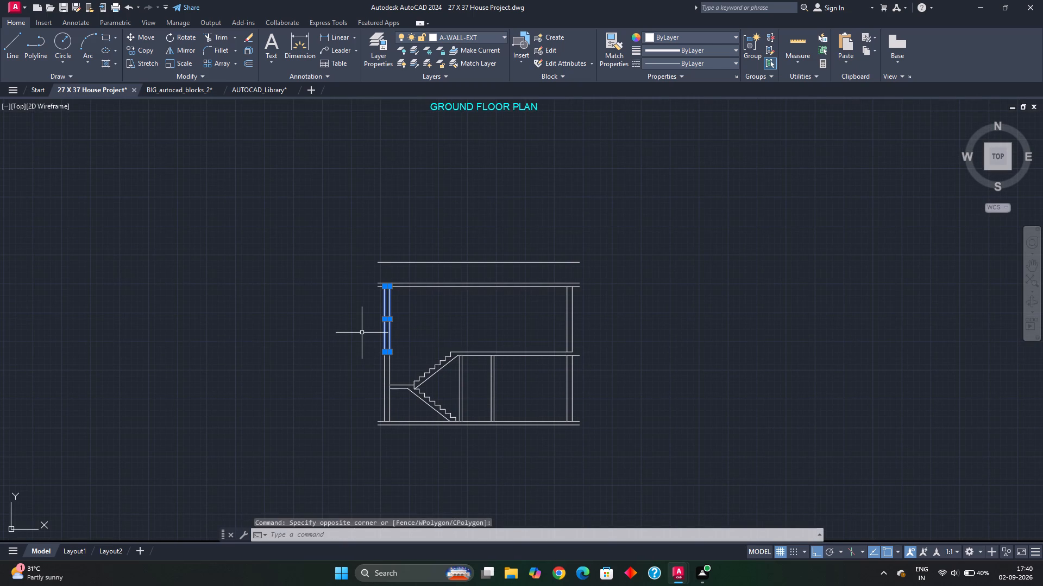
{"action": "key", "text": "Delete"}
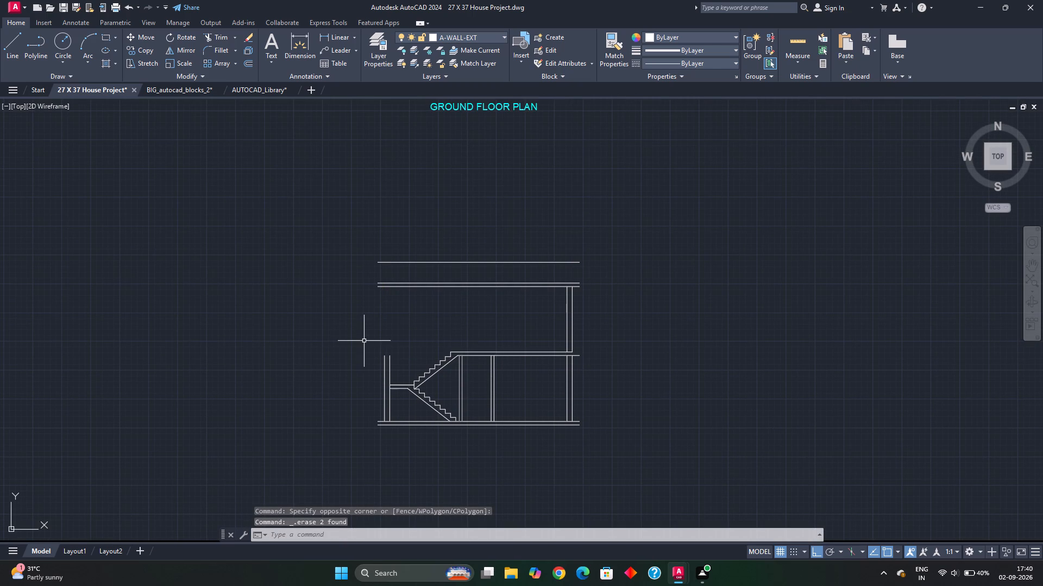
Extend both lines of the lower storey's stair-side exterior wall up to the underside of the top slab.
{"action": "type", "text": "EX"}
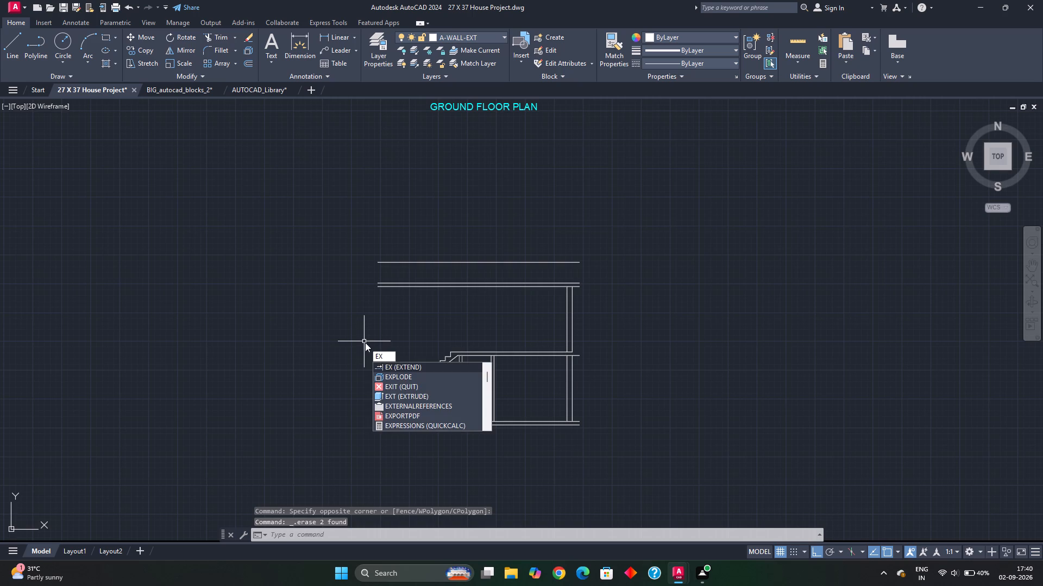
{"action": "left_click", "coordinate": [389, 365]}
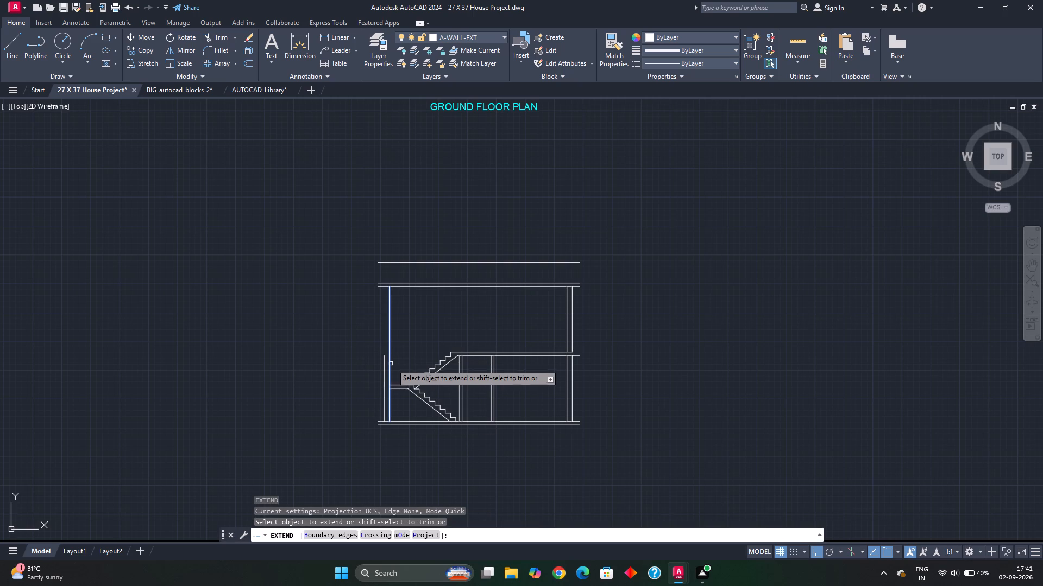
{"action": "left_click", "coordinate": [399, 363]}
{"action": "left_click", "coordinate": [375, 372]}
{"action": "key", "text": "Escape"}
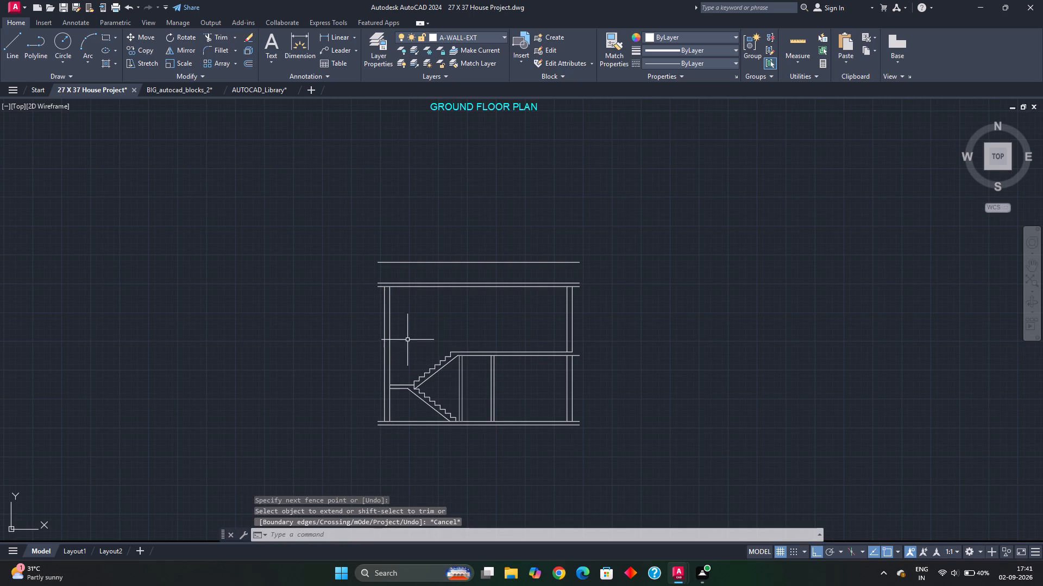
{"action": "key", "text": "Escape"}
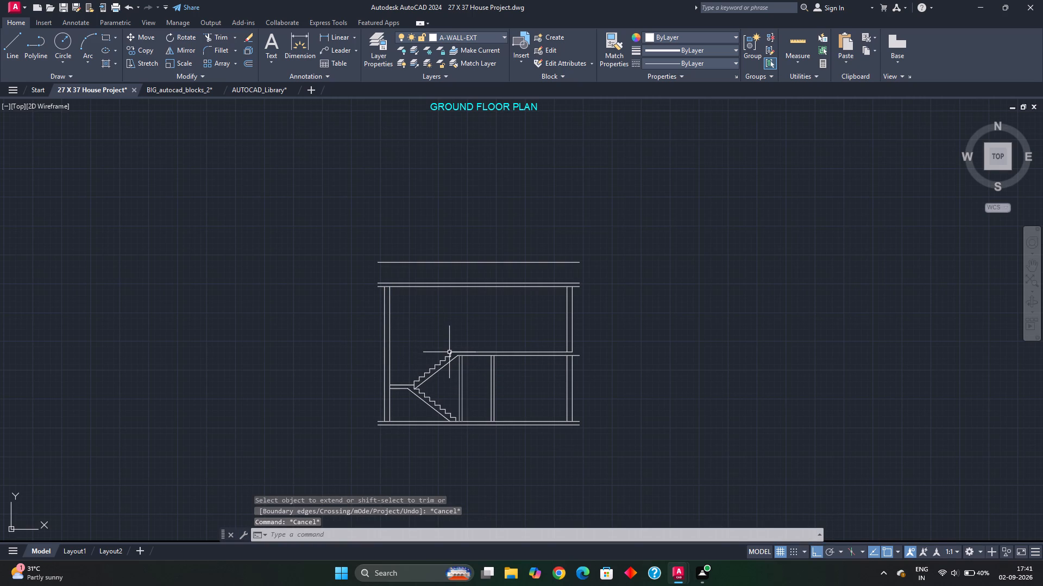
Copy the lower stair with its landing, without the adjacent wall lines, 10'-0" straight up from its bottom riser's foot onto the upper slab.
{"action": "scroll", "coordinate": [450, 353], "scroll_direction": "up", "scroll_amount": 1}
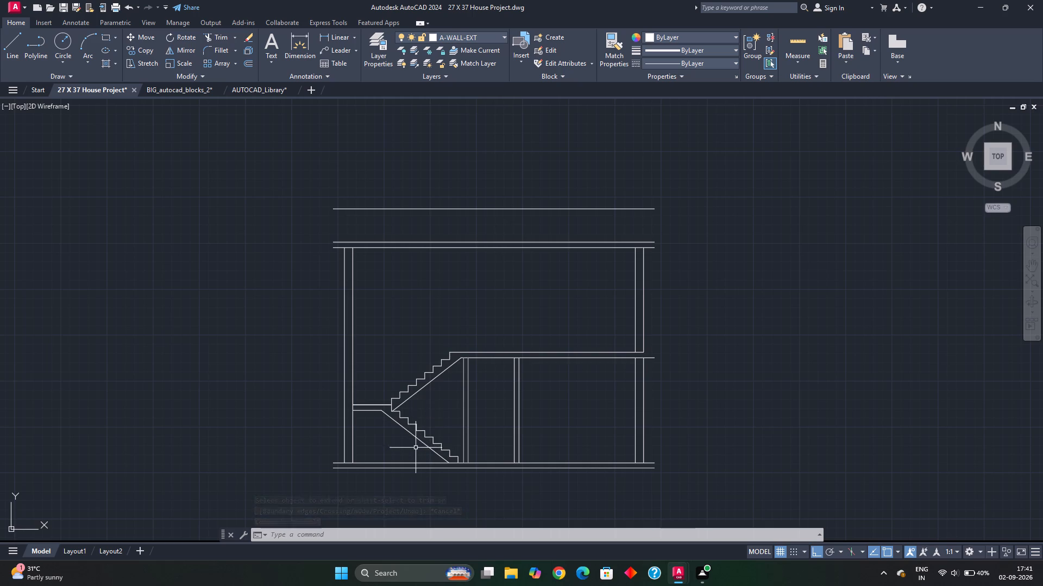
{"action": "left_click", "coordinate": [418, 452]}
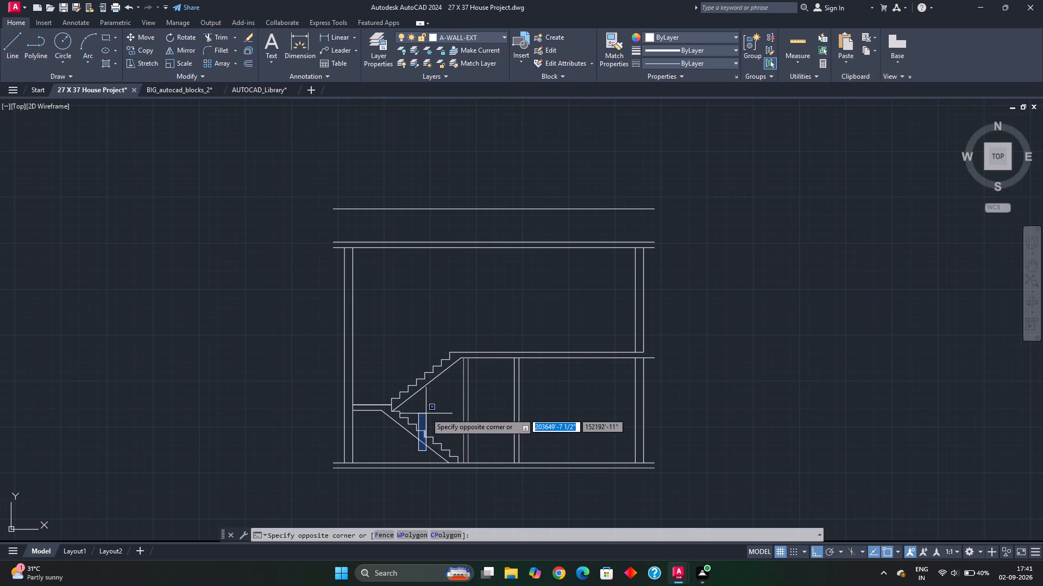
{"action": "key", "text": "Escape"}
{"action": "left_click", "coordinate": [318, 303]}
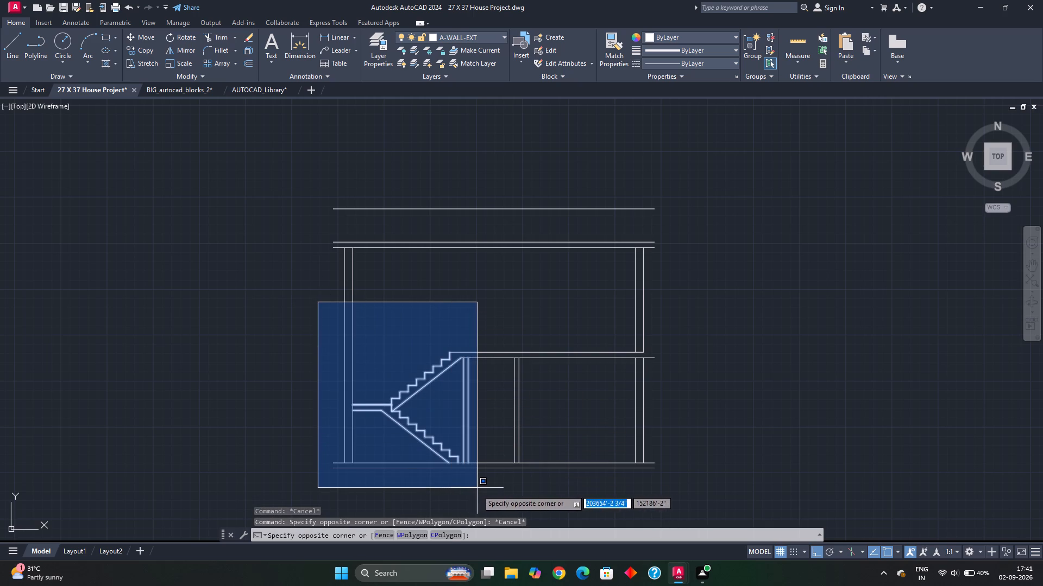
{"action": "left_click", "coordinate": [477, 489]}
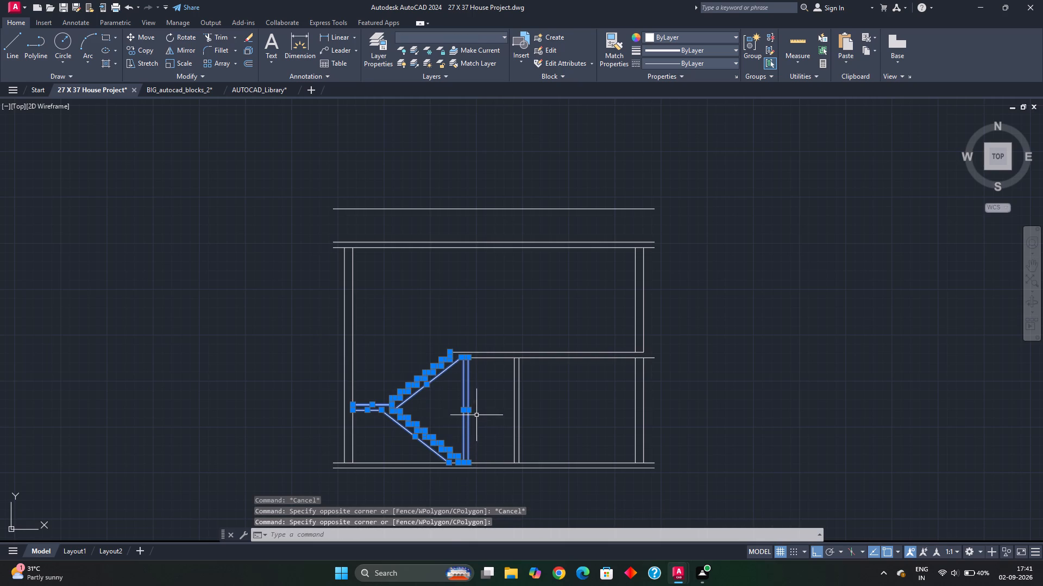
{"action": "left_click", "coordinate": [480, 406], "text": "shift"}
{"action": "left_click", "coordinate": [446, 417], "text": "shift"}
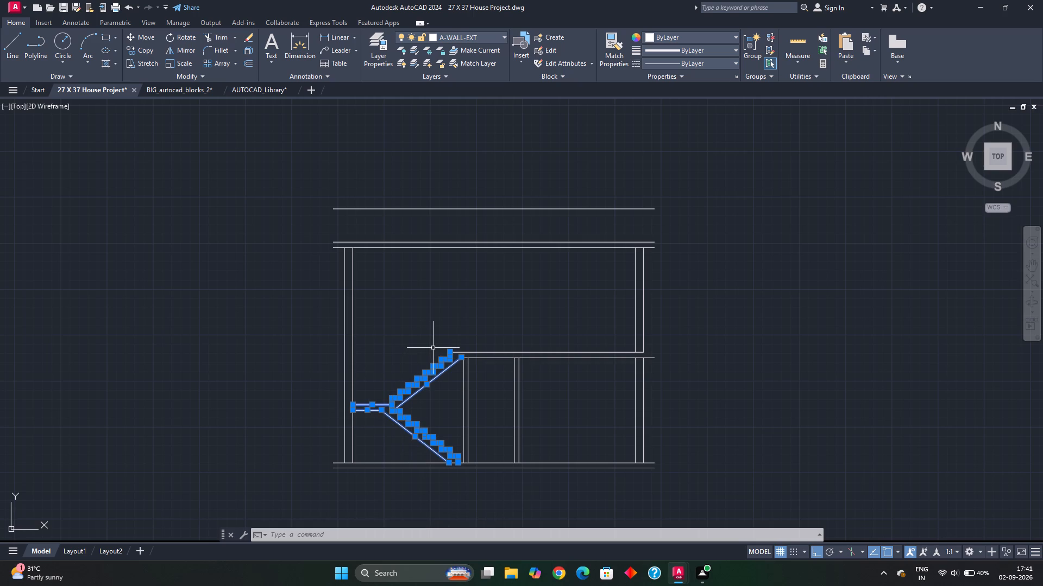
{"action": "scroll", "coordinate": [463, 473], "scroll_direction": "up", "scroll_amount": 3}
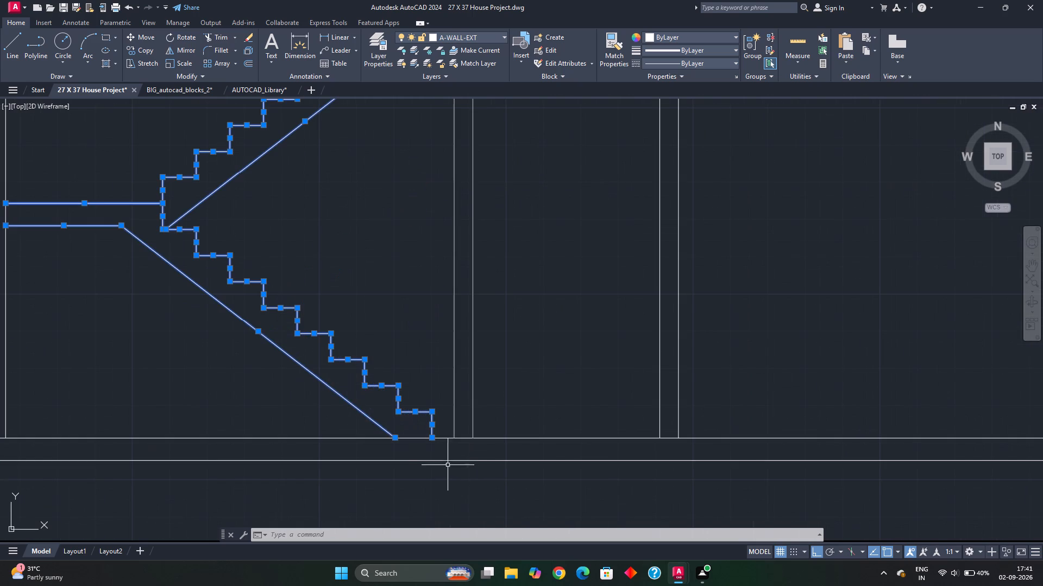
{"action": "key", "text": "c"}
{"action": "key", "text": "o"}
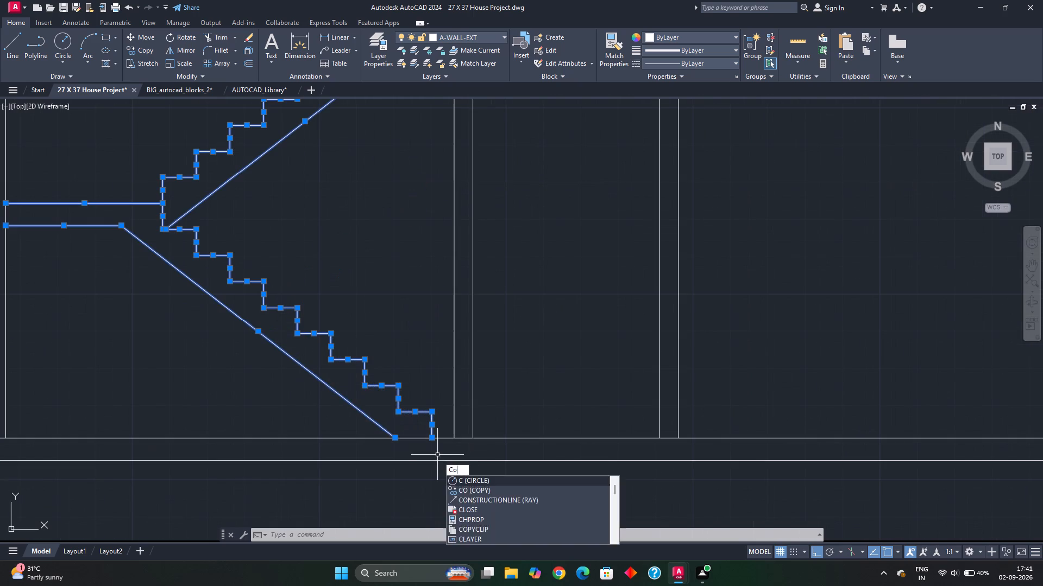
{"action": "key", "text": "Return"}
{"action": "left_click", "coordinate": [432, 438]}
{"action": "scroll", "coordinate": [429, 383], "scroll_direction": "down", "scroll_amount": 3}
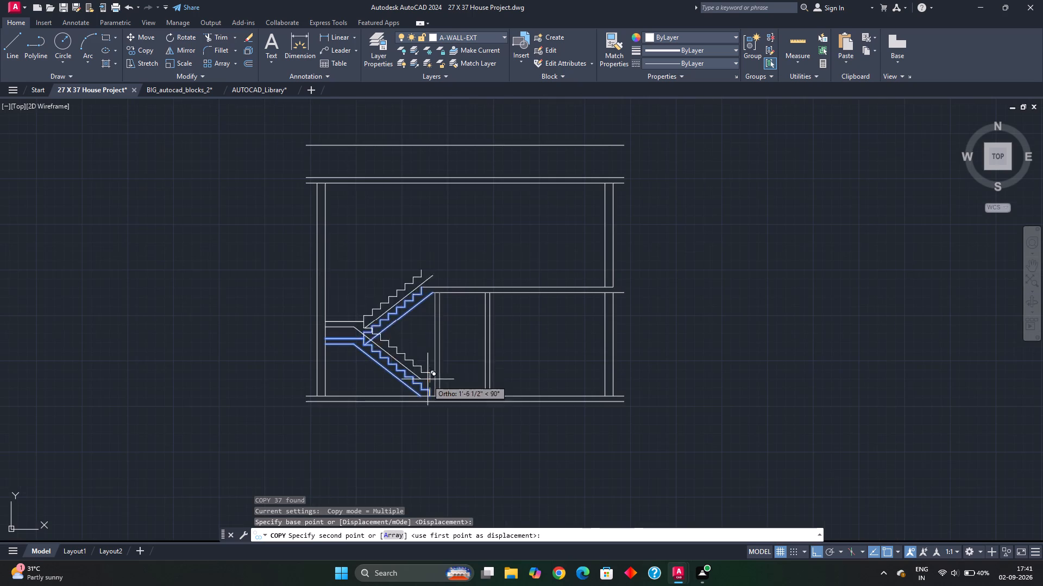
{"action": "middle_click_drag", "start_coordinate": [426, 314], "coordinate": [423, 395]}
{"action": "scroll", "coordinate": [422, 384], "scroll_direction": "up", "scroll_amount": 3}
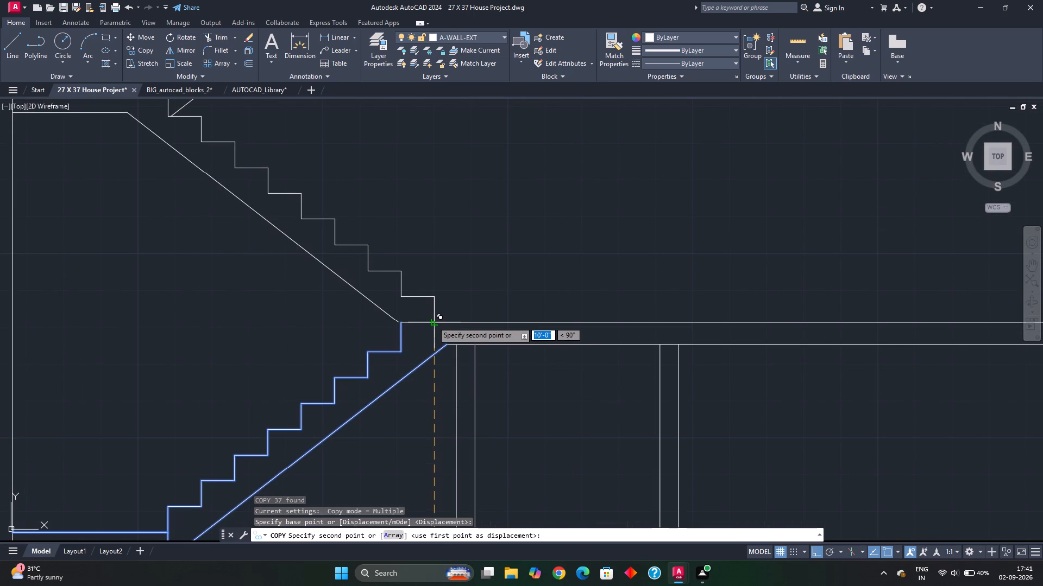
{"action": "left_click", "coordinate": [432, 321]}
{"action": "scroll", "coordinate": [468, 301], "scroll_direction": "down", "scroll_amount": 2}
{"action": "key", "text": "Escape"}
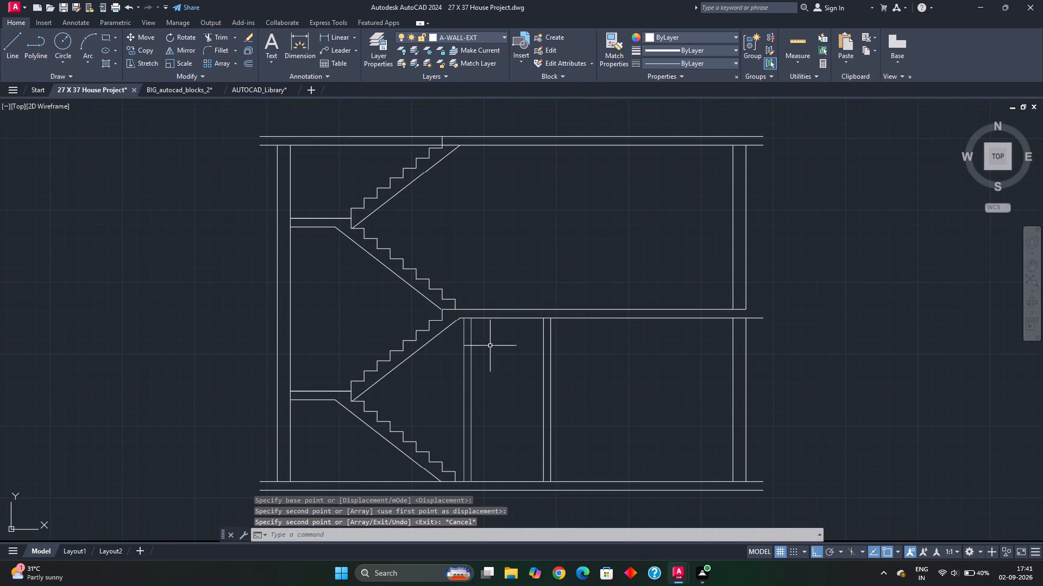
Examine the foot of the lower stair and the junction of the copied stair with the upper slab.
{"action": "middle_click_drag", "start_coordinate": [489, 298], "coordinate": [494, 322]}
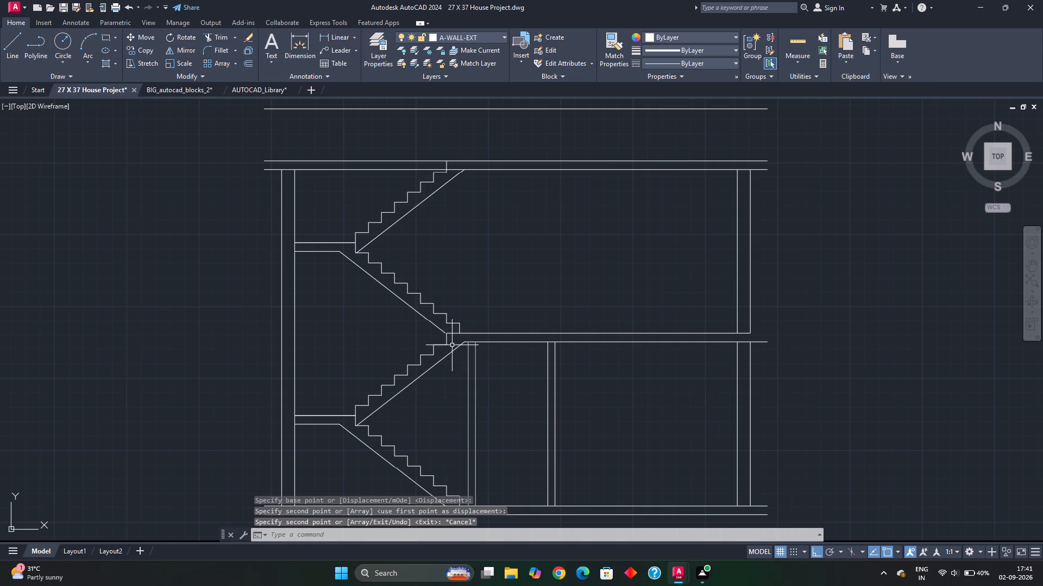
{"action": "middle_click_drag", "start_coordinate": [457, 421], "coordinate": [454, 246]}
{"action": "scroll", "coordinate": [456, 368], "scroll_direction": "up", "scroll_amount": 1}
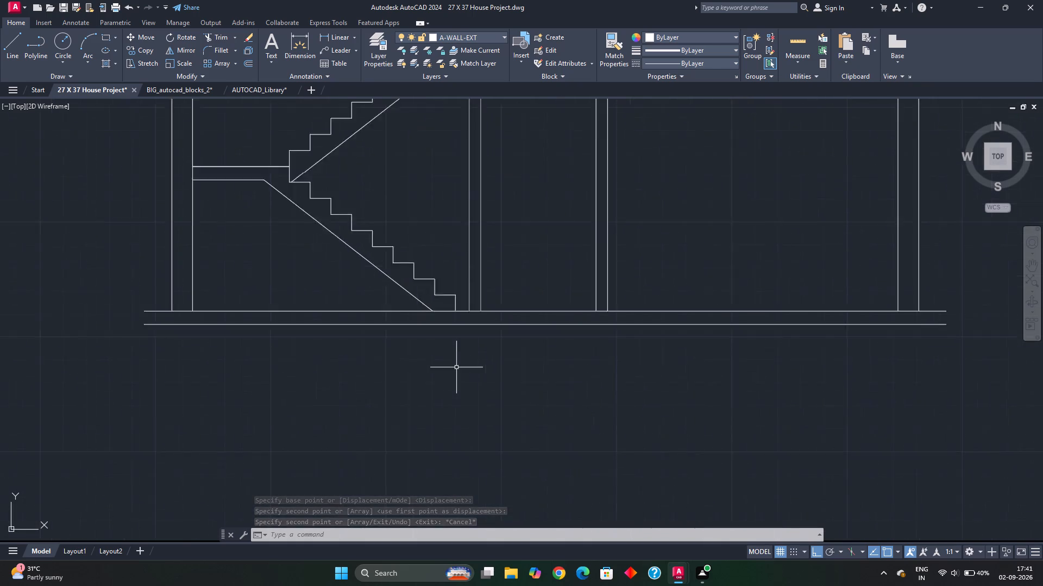
{"action": "scroll", "coordinate": [456, 368], "scroll_direction": "up", "scroll_amount": 2}
{"action": "scroll", "coordinate": [405, 216], "scroll_direction": "up", "scroll_amount": 2}
{"action": "scroll", "coordinate": [397, 240], "scroll_direction": "down", "scroll_amount": 3}
{"action": "middle_click_drag", "start_coordinate": [420, 234], "coordinate": [433, 448]}
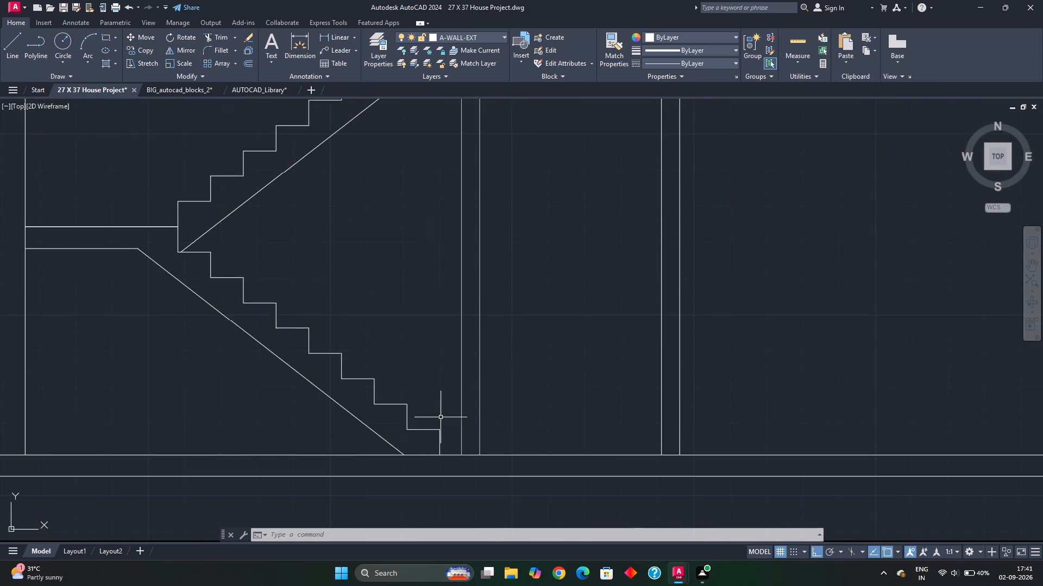
{"action": "middle_click_drag", "start_coordinate": [427, 179], "coordinate": [399, 468]}
{"action": "scroll", "coordinate": [389, 273], "scroll_direction": "up", "scroll_amount": 2}
{"action": "scroll", "coordinate": [444, 365], "scroll_direction": "up", "scroll_amount": 2}
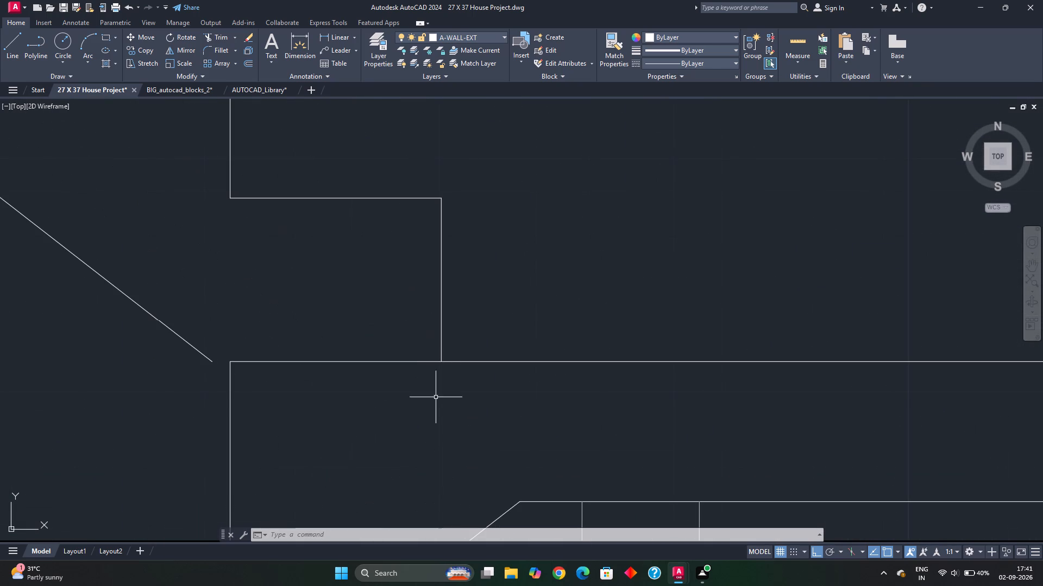
{"action": "scroll", "coordinate": [330, 424], "scroll_direction": "down", "scroll_amount": 2}
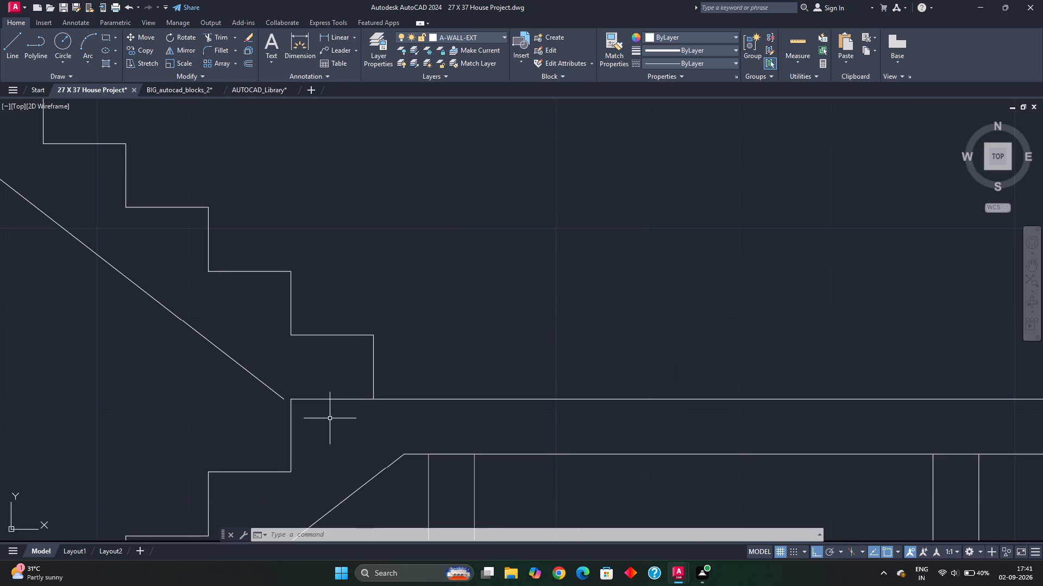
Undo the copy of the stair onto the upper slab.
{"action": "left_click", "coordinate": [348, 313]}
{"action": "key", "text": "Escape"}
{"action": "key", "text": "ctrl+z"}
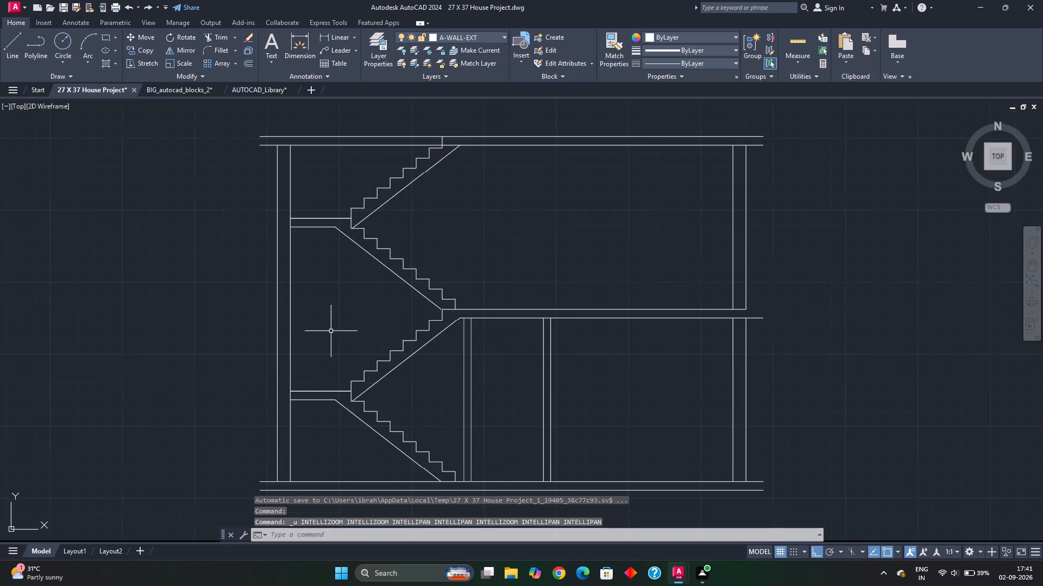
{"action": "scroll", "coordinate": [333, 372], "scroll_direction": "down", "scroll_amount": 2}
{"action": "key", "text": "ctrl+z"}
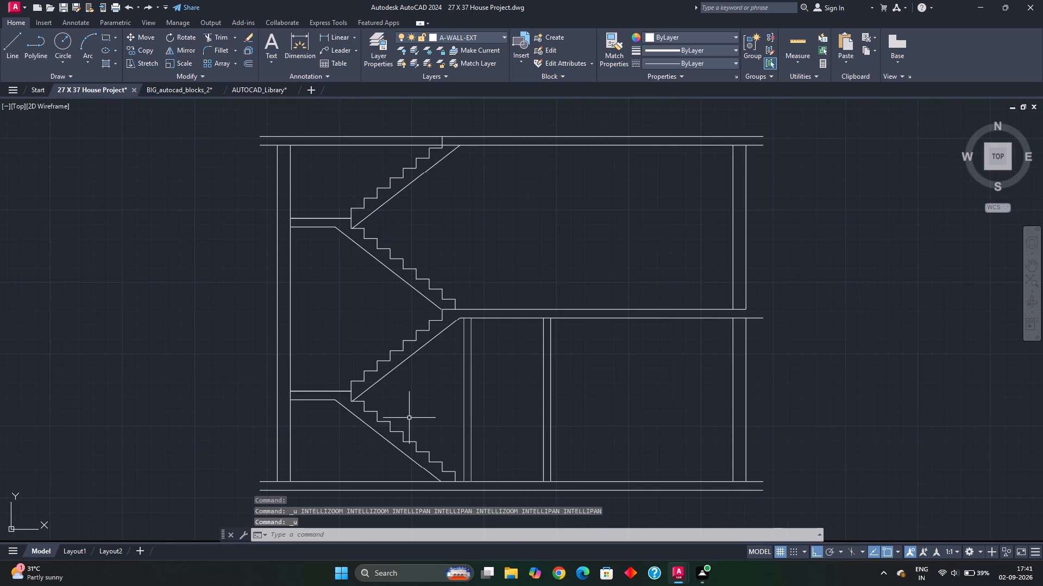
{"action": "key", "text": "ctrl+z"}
Copy both lower stair flights and their landing, excluding the adjacent wall, 10'-0" straight up from the bottom riser's foot onto the upper slab's top line.
{"action": "scroll", "coordinate": [403, 394], "scroll_direction": "down", "scroll_amount": 3}
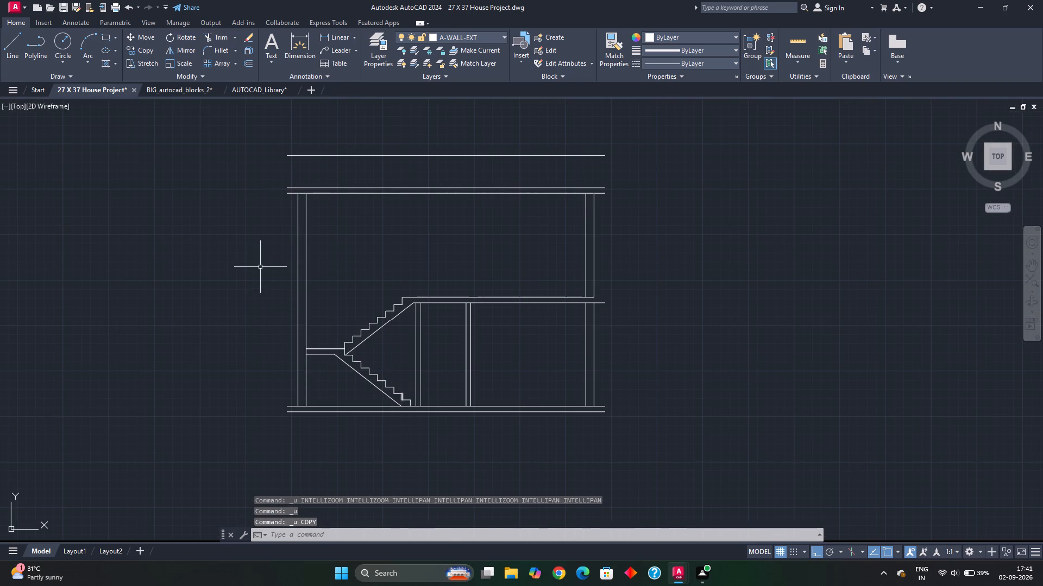
{"action": "left_click", "coordinate": [261, 266]}
{"action": "left_click", "coordinate": [429, 456]}
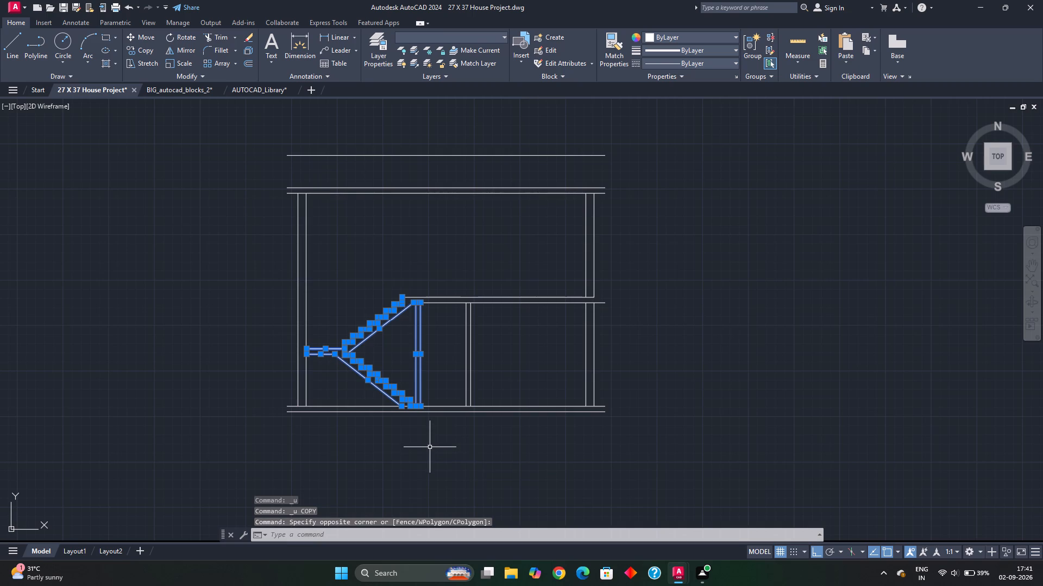
{"action": "left_click", "coordinate": [451, 351], "text": "shift"}
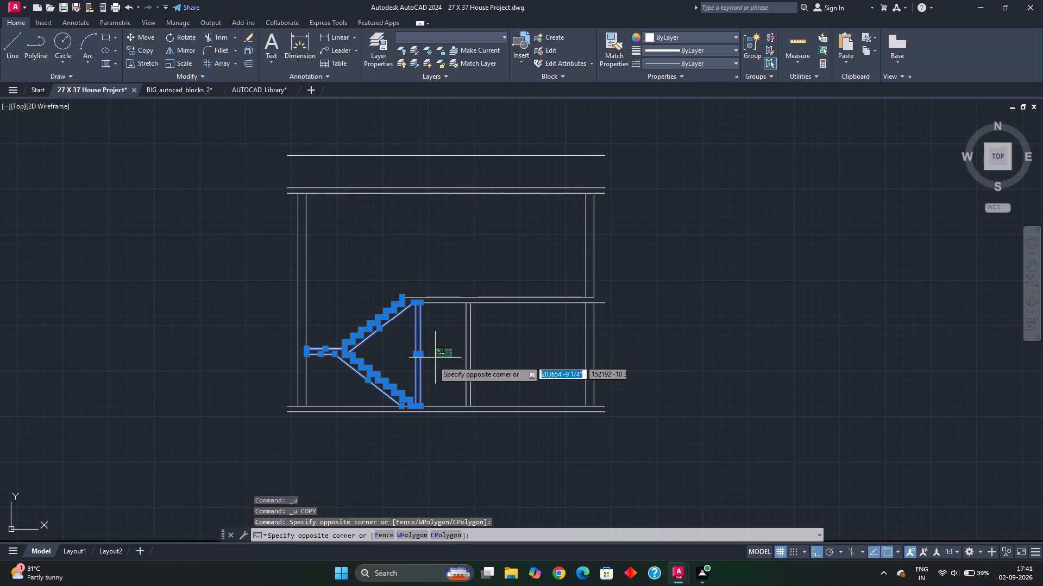
{"action": "left_click", "coordinate": [402, 368], "text": "shift"}
{"action": "scroll", "coordinate": [416, 392], "scroll_direction": "up", "scroll_amount": 3}
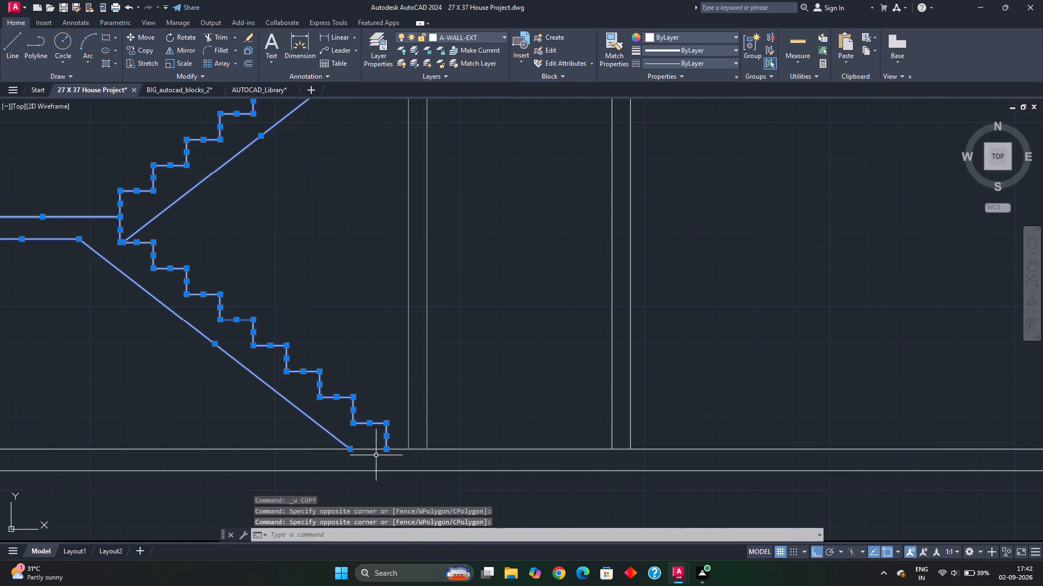
{"action": "scroll", "coordinate": [355, 465], "scroll_direction": "up", "scroll_amount": 3}
{"action": "scroll", "coordinate": [342, 414], "scroll_direction": "up", "scroll_amount": 4}
{"action": "scroll", "coordinate": [197, 342], "scroll_direction": "up", "scroll_amount": 1}
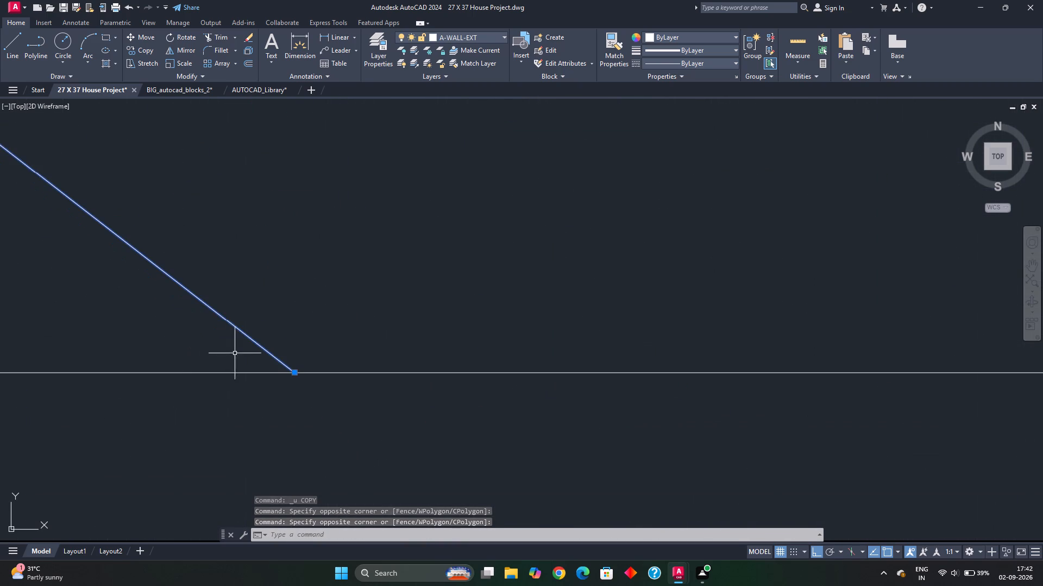
{"action": "scroll", "coordinate": [339, 425], "scroll_direction": "down", "scroll_amount": 7}
{"action": "type", "text": "co"}
{"action": "key", "text": "Return"}
{"action": "left_click", "coordinate": [413, 425]}
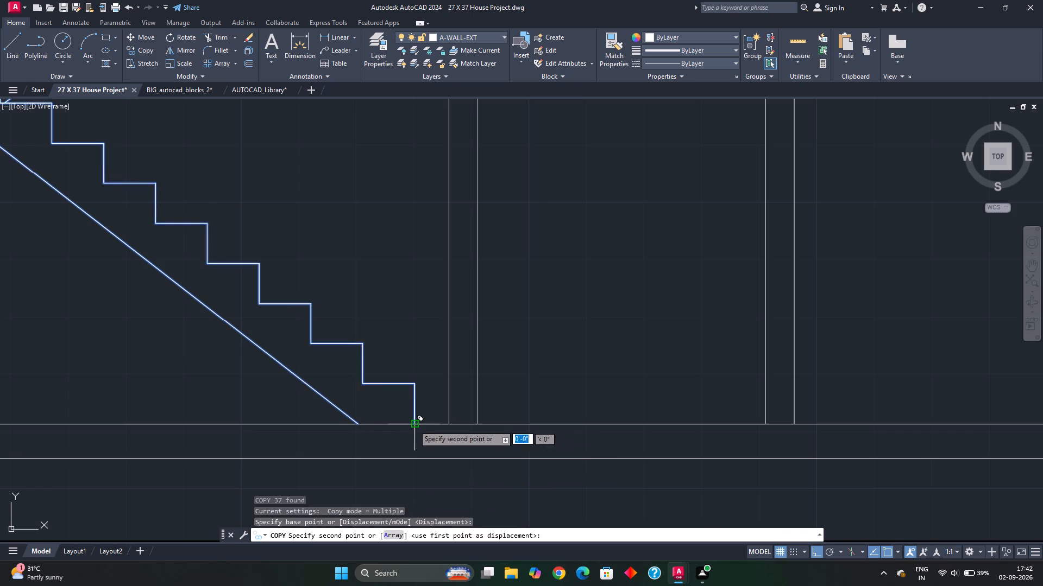
{"action": "scroll", "coordinate": [410, 382], "scroll_direction": "down", "scroll_amount": 3}
{"action": "middle_click_drag", "start_coordinate": [405, 318], "coordinate": [395, 433]}
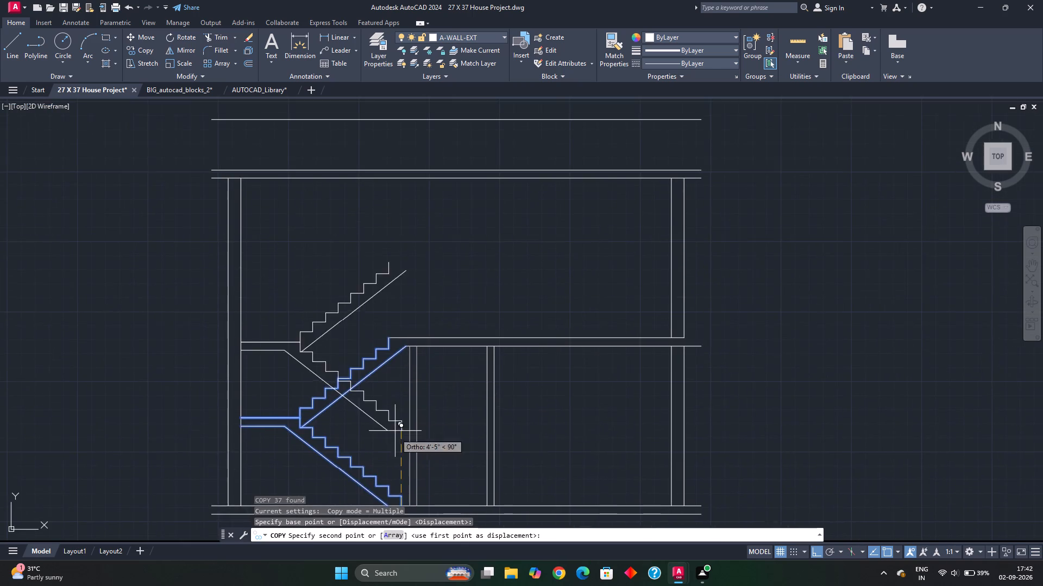
{"action": "scroll", "coordinate": [403, 358], "scroll_direction": "up", "scroll_amount": 3}
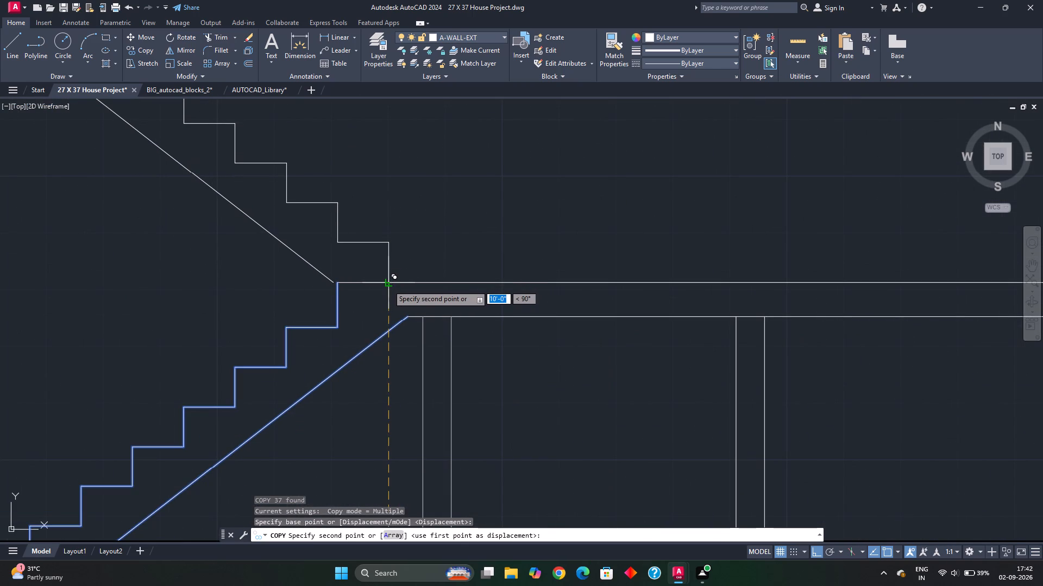
{"action": "scroll", "coordinate": [388, 285], "scroll_direction": "up", "scroll_amount": 3}
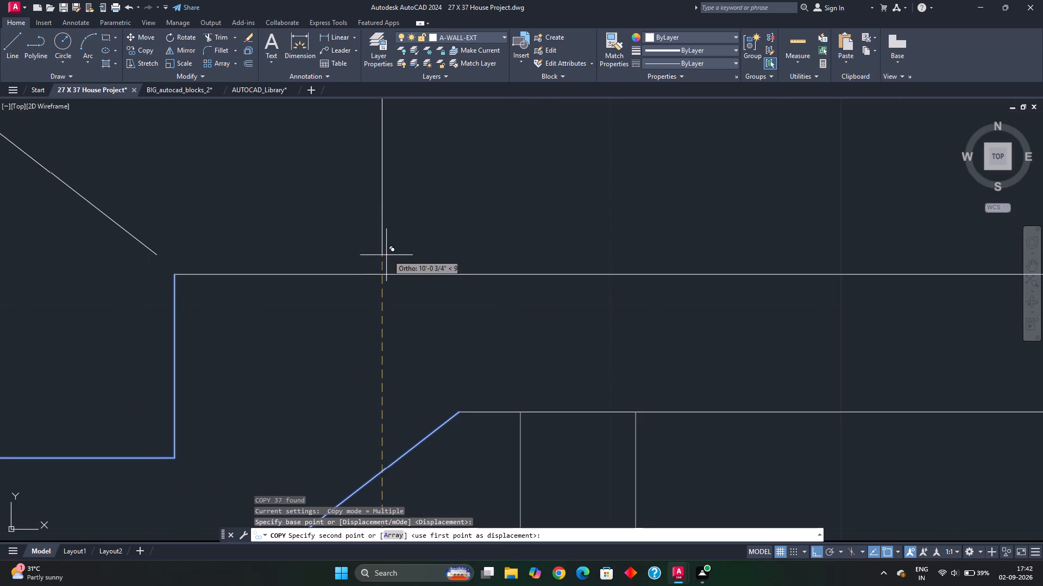
{"action": "left_click", "coordinate": [380, 276]}
{"action": "scroll", "coordinate": [378, 327], "scroll_direction": "down", "scroll_amount": 2}
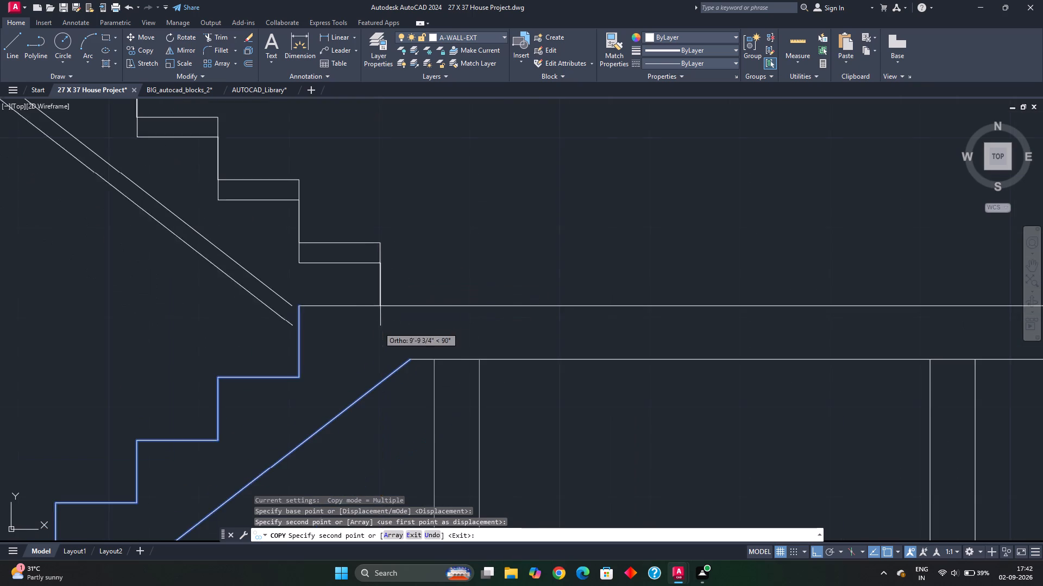
{"action": "key", "text": "Escape"}
{"action": "scroll", "coordinate": [412, 301], "scroll_direction": "down", "scroll_amount": 3}
{"action": "scroll", "coordinate": [375, 307], "scroll_direction": "up", "scroll_amount": 1}
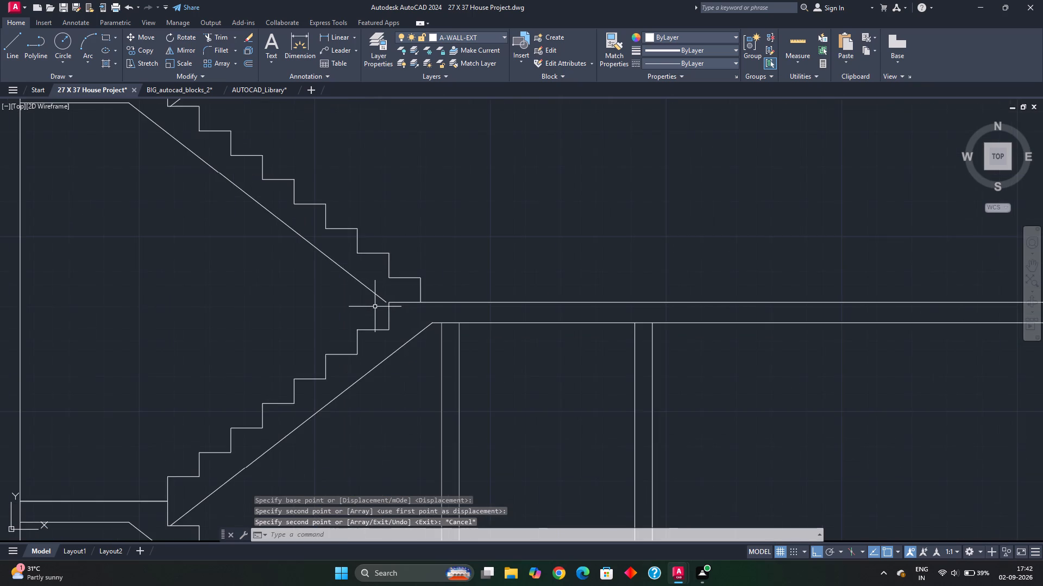
Extend the underside line of the copied stair's lower flight to the vertical riser at the upper slab's edge.
{"action": "middle_click_drag", "start_coordinate": [376, 307], "coordinate": [455, 349]}
{"action": "scroll", "coordinate": [459, 344], "scroll_direction": "up", "scroll_amount": 4}
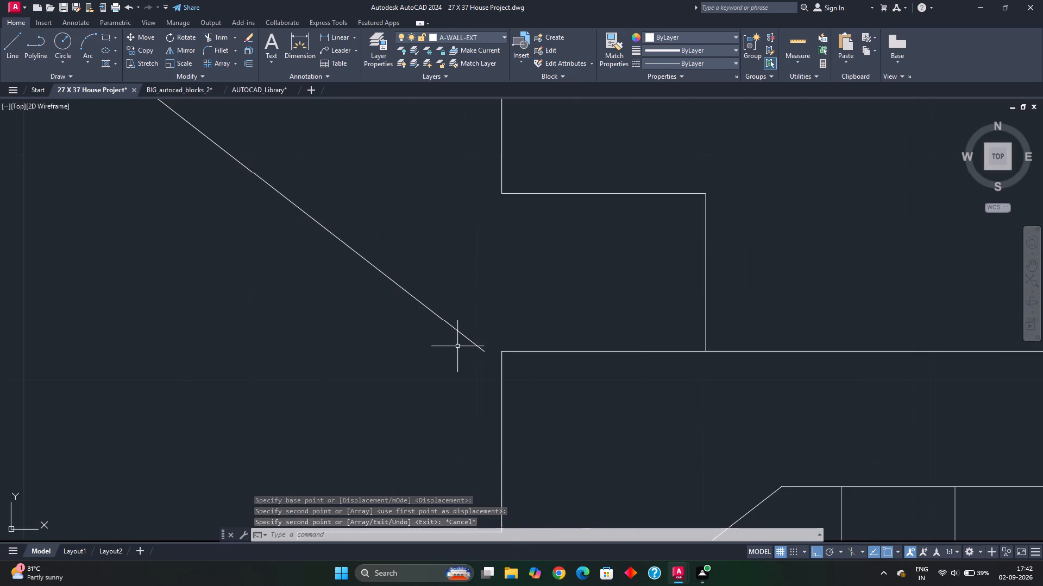
{"action": "type", "text": "ex"}
{"action": "key", "text": "space"}
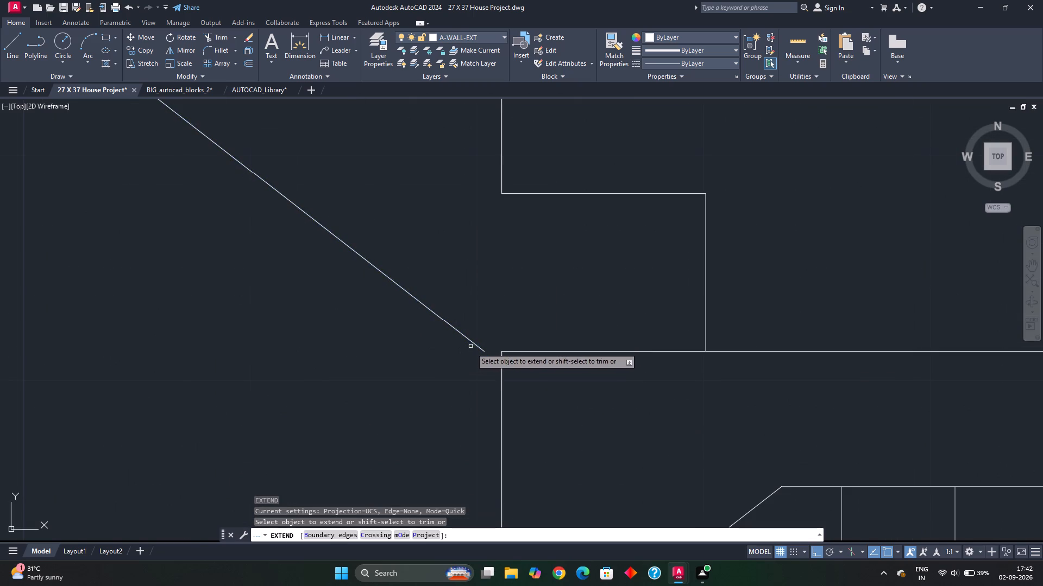
{"action": "left_click", "coordinate": [479, 349]}
{"action": "scroll", "coordinate": [552, 370], "scroll_direction": "down", "scroll_amount": 3}
{"action": "key", "text": "Escape"}
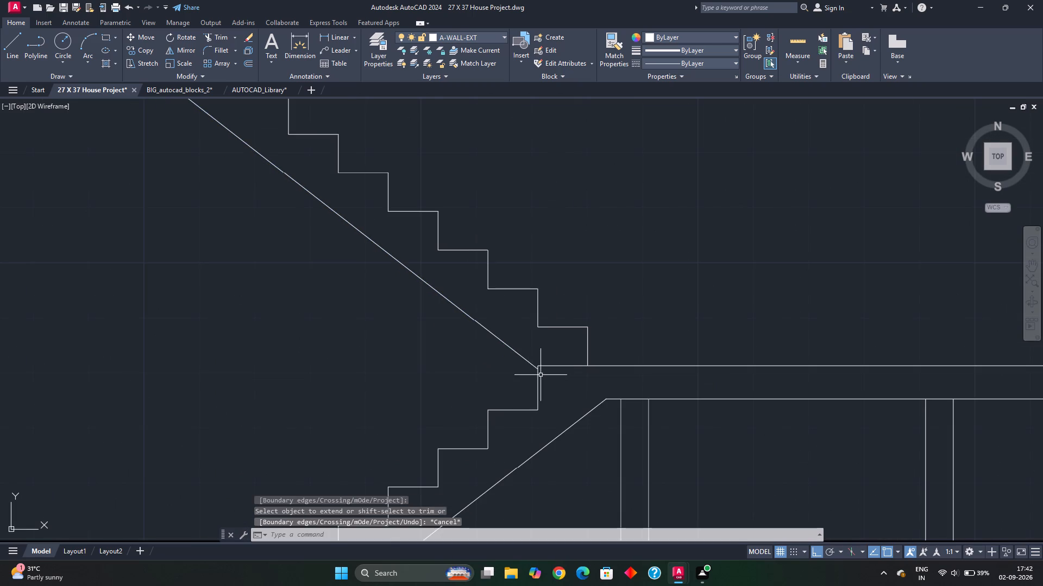
{"action": "key", "text": "Escape"}
Trim both lines of the top slab back to the stair, removing the parts over the stairwell and the stubs across the stair-side wall.
{"action": "scroll", "coordinate": [533, 386], "scroll_direction": "down", "scroll_amount": 2}
{"action": "middle_click_drag", "start_coordinate": [539, 266], "coordinate": [543, 290]}
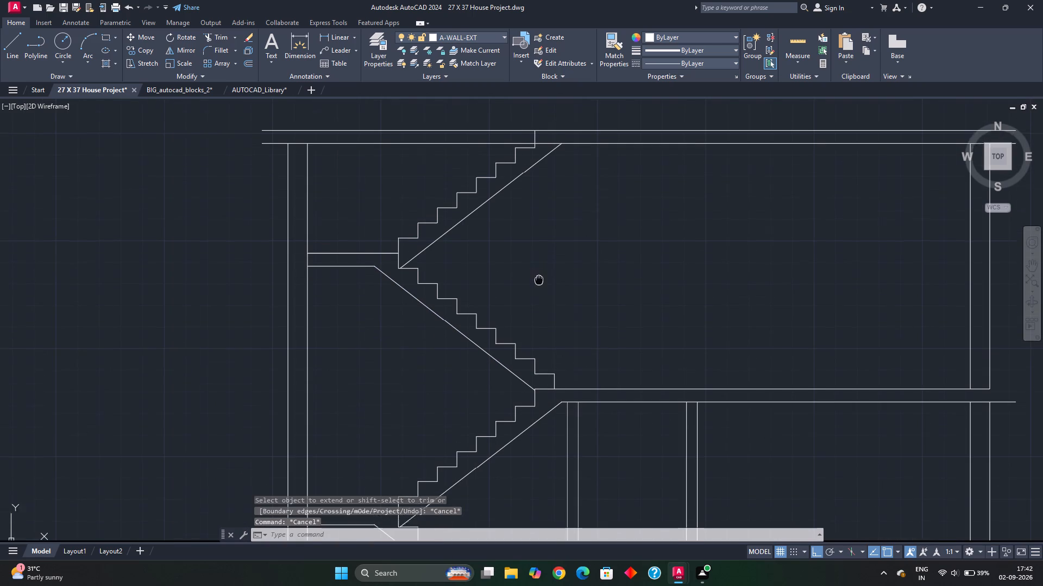
{"action": "middle_click_drag", "start_coordinate": [543, 290], "coordinate": [544, 297]}
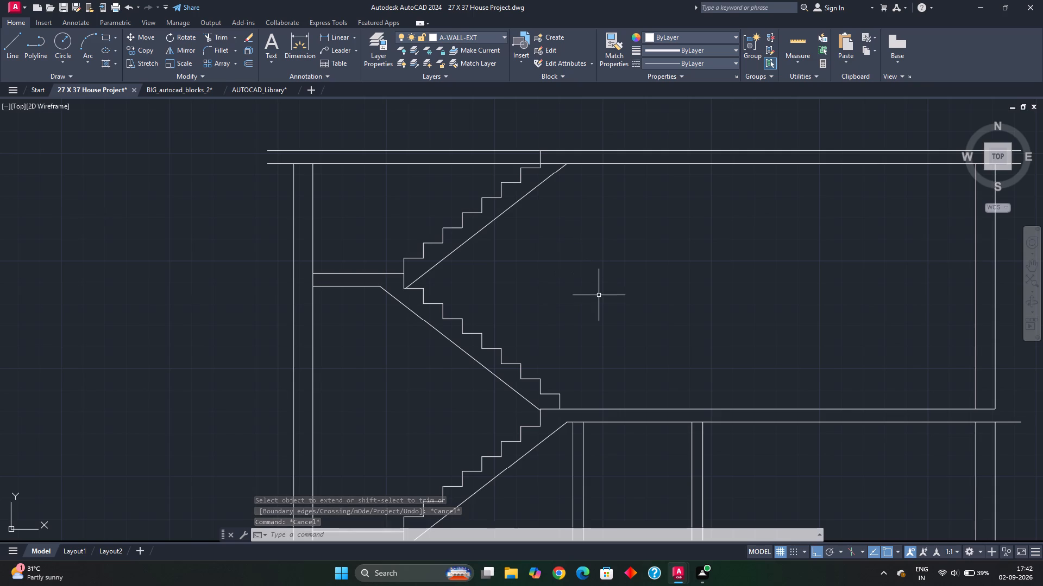
{"action": "scroll", "coordinate": [683, 308], "scroll_direction": "down", "scroll_amount": 2}
{"action": "middle_click_drag", "start_coordinate": [670, 294], "coordinate": [665, 325]}
{"action": "scroll", "coordinate": [639, 343], "scroll_direction": "up", "scroll_amount": 1}
{"action": "middle_click_drag", "start_coordinate": [642, 354], "coordinate": [643, 356]}
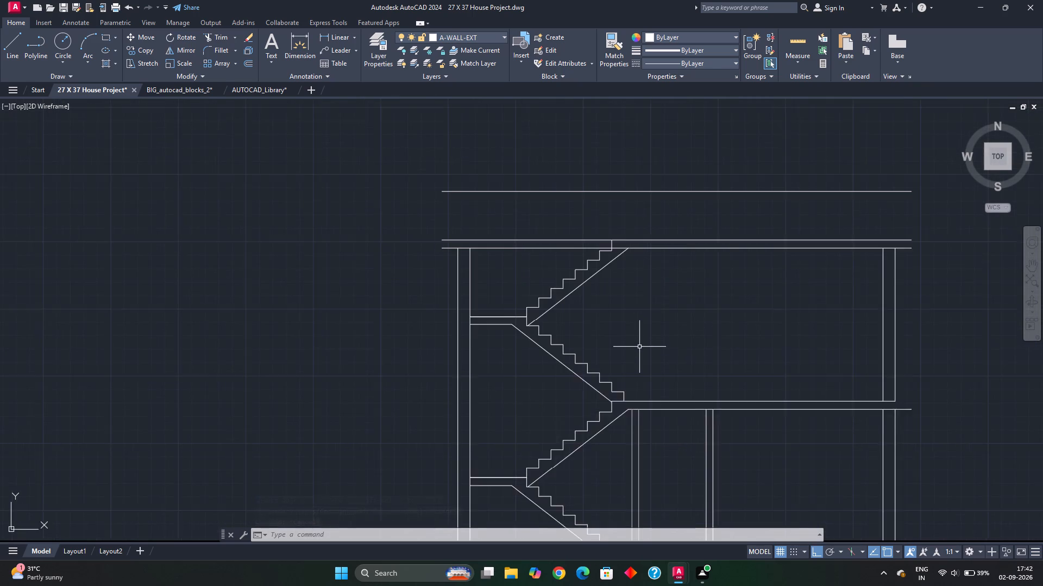
{"action": "middle_click_drag", "start_coordinate": [643, 356], "coordinate": [645, 390]}
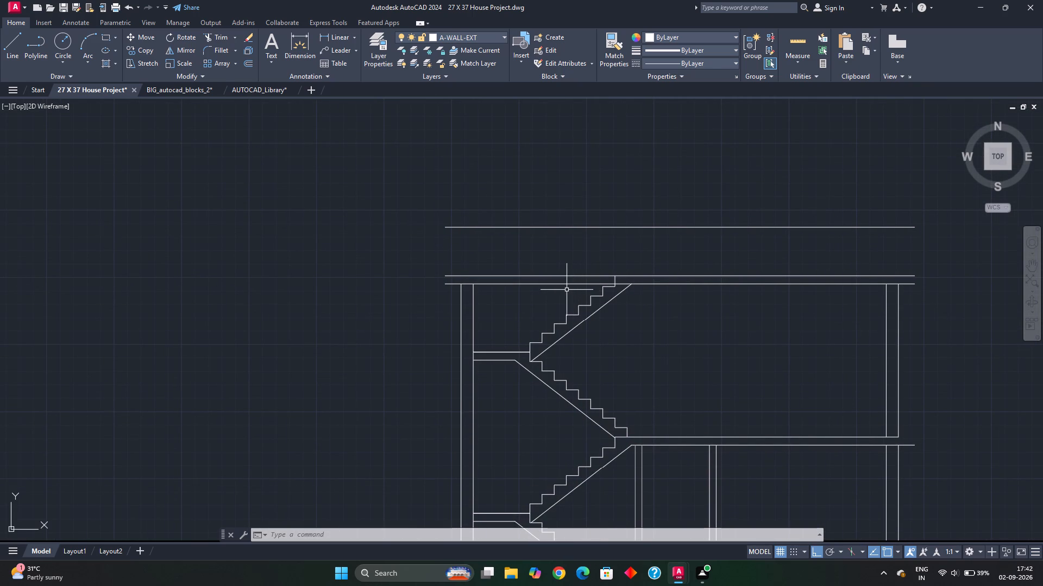
{"action": "type", "text": "tr"}
{"action": "key", "text": "space"}
{"action": "left_click", "coordinate": [579, 264]}
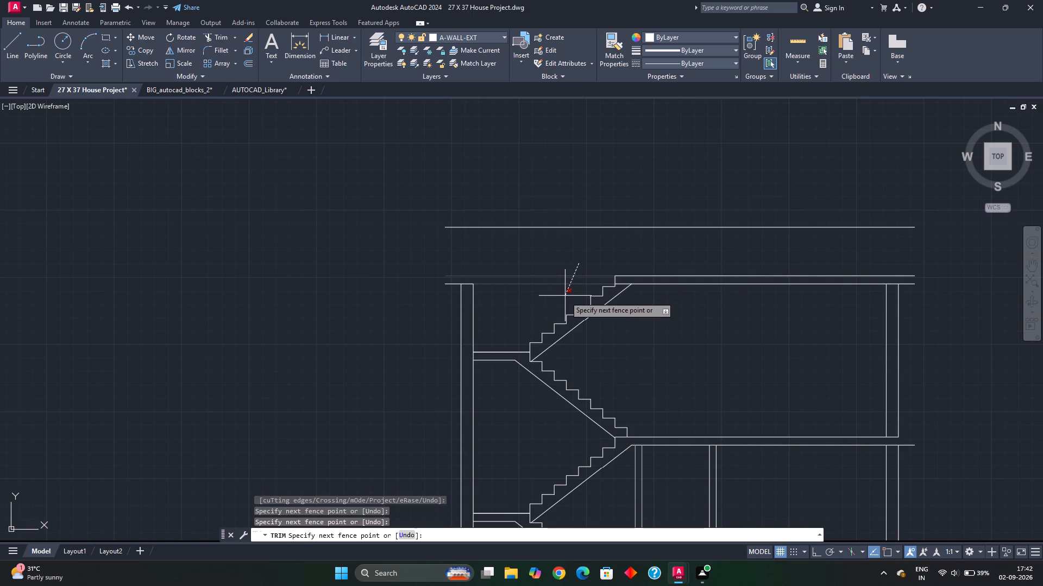
{"action": "left_click", "coordinate": [565, 296]}
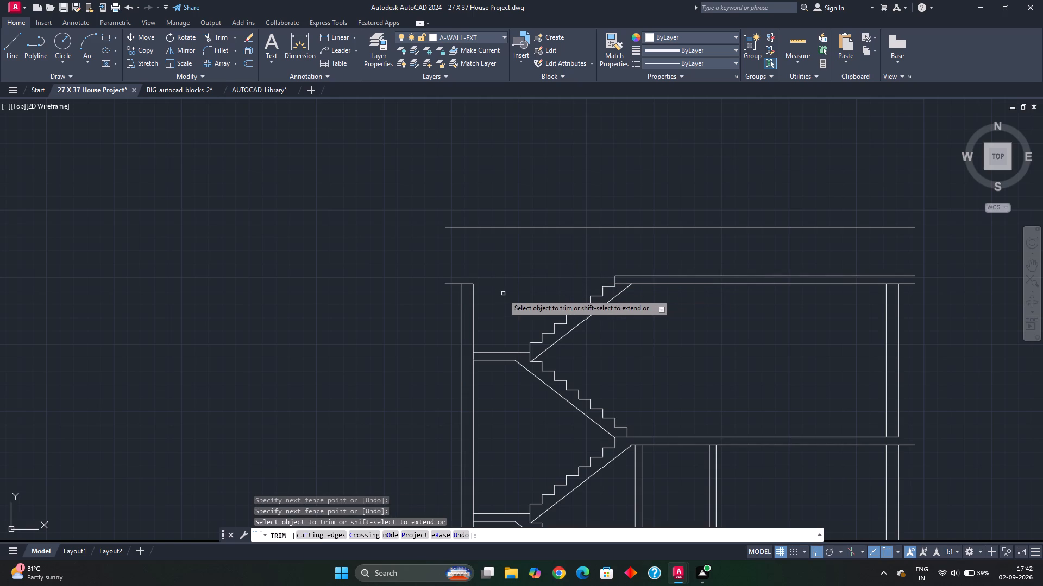
{"action": "left_click", "coordinate": [466, 284]}
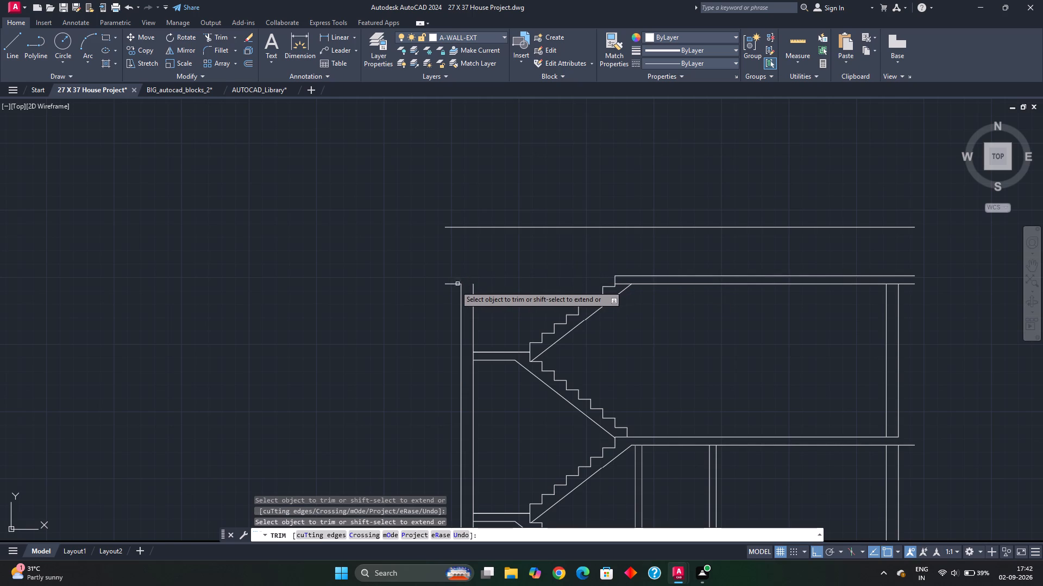
{"action": "left_click", "coordinate": [453, 285]}
{"action": "scroll", "coordinate": [507, 292], "scroll_direction": "down", "scroll_amount": 2}
{"action": "key", "text": "Escape"}
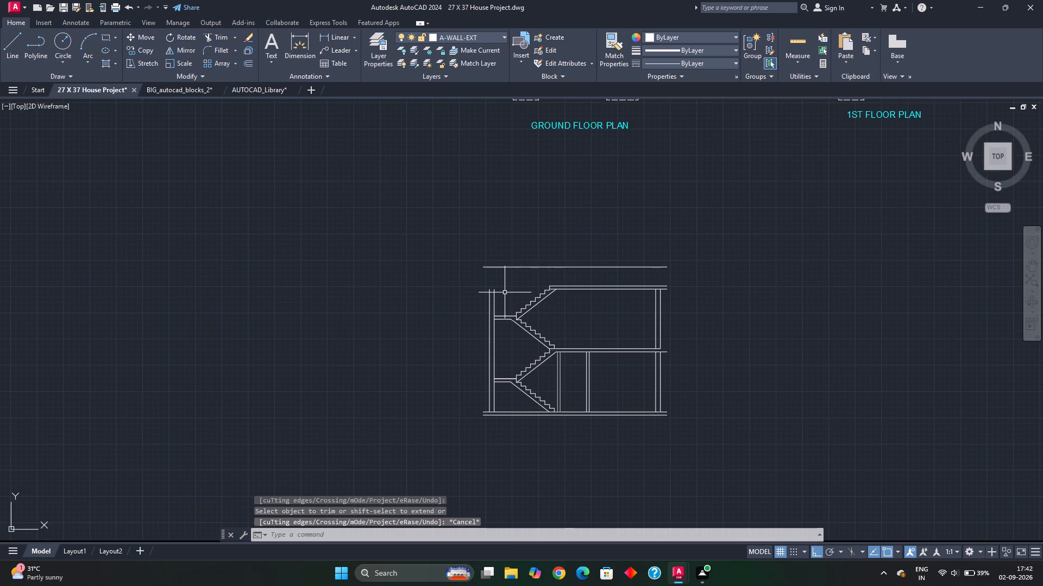
Extend both lines of the stair-side exterior wall up to the topmost horizontal line of the section.
{"action": "type", "text": "ex"}
{"action": "key", "text": "Escape"}
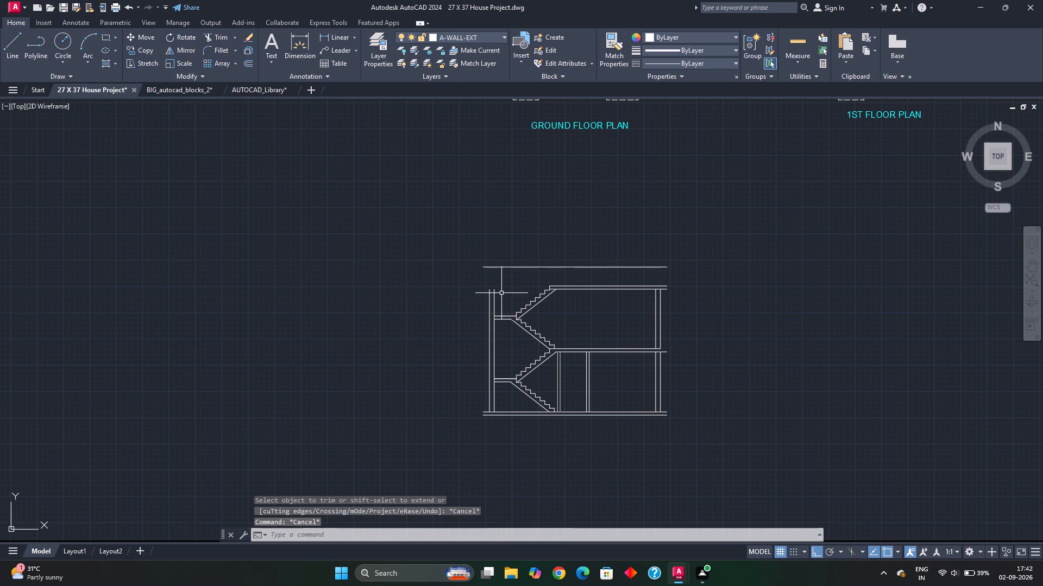
{"action": "key", "text": "w"}
{"action": "key", "text": "Escape"}
{"action": "type", "text": "ex"}
{"action": "key", "text": "space"}
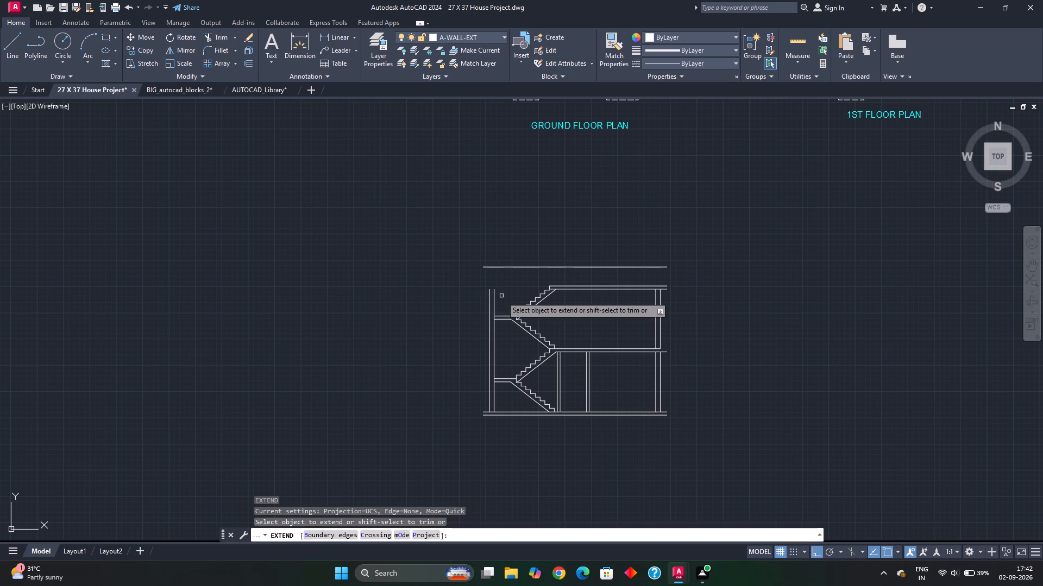
{"action": "left_click", "coordinate": [501, 296]}
{"action": "left_click", "coordinate": [478, 307]}
{"action": "key", "text": "Escape"}
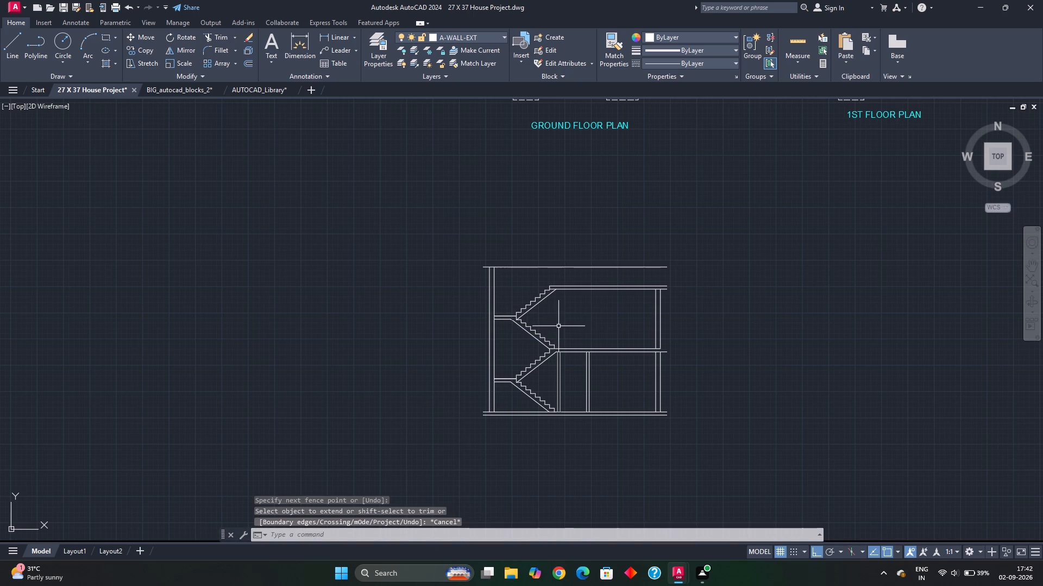
Examine the whole section against the ground and first floor plans above it.
{"action": "middle_click_drag", "start_coordinate": [554, 318], "coordinate": [547, 306]}
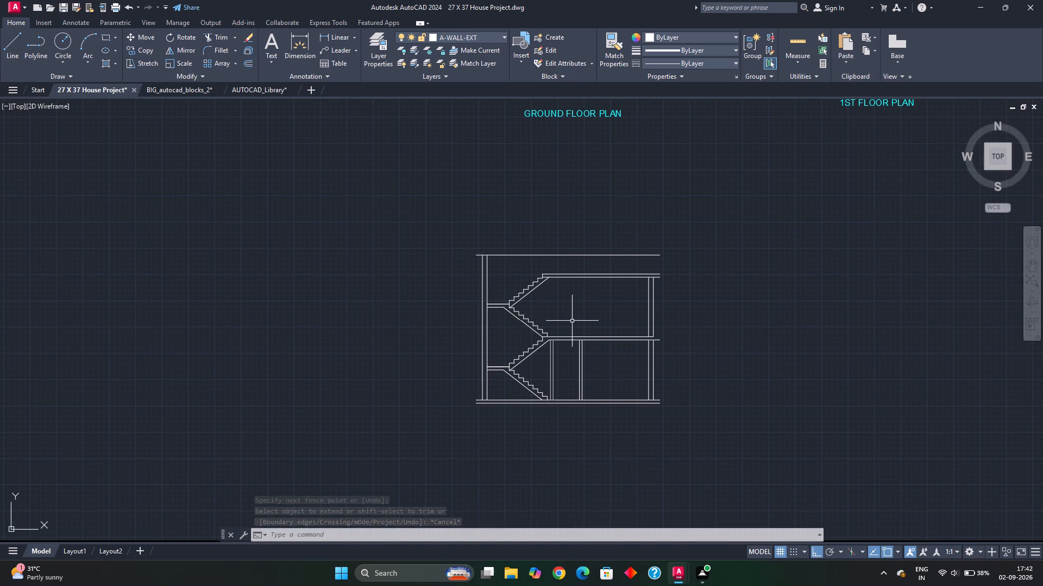
{"action": "scroll", "coordinate": [562, 338], "scroll_direction": "up", "scroll_amount": 1}
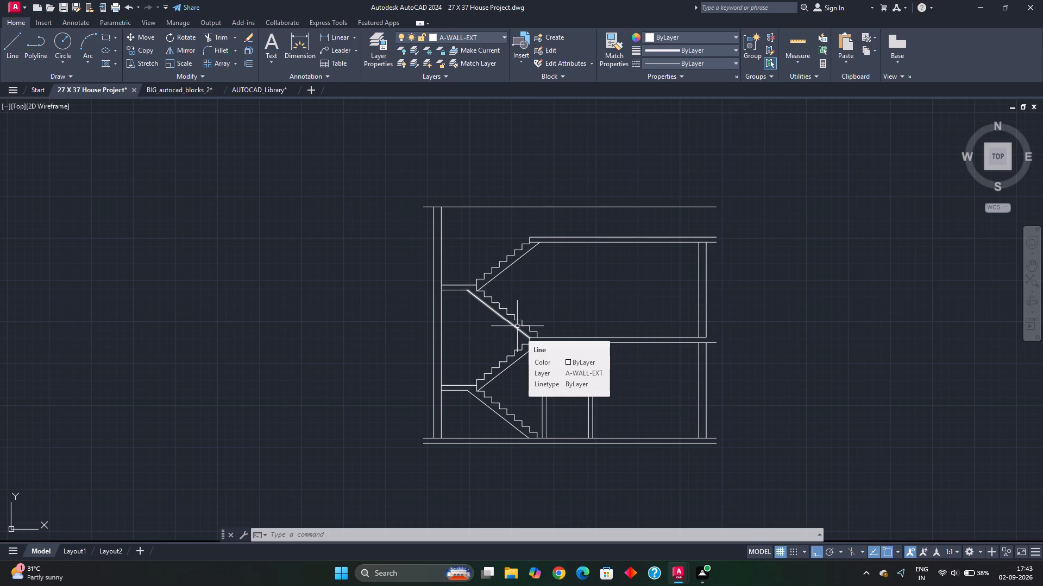
{"action": "scroll", "coordinate": [510, 299], "scroll_direction": "down", "scroll_amount": 1}
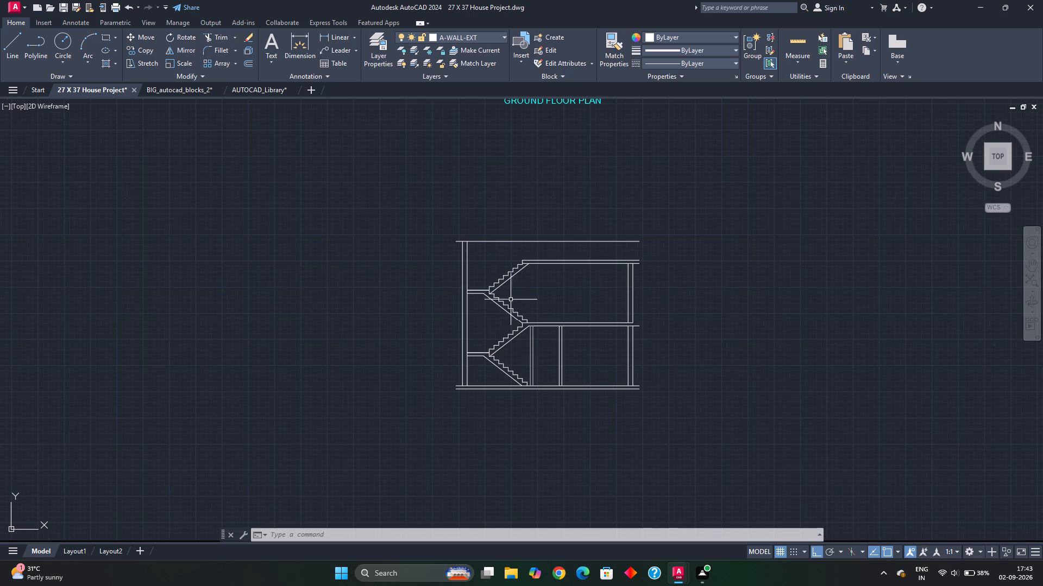
{"action": "middle_click_drag", "start_coordinate": [530, 284], "coordinate": [532, 291]}
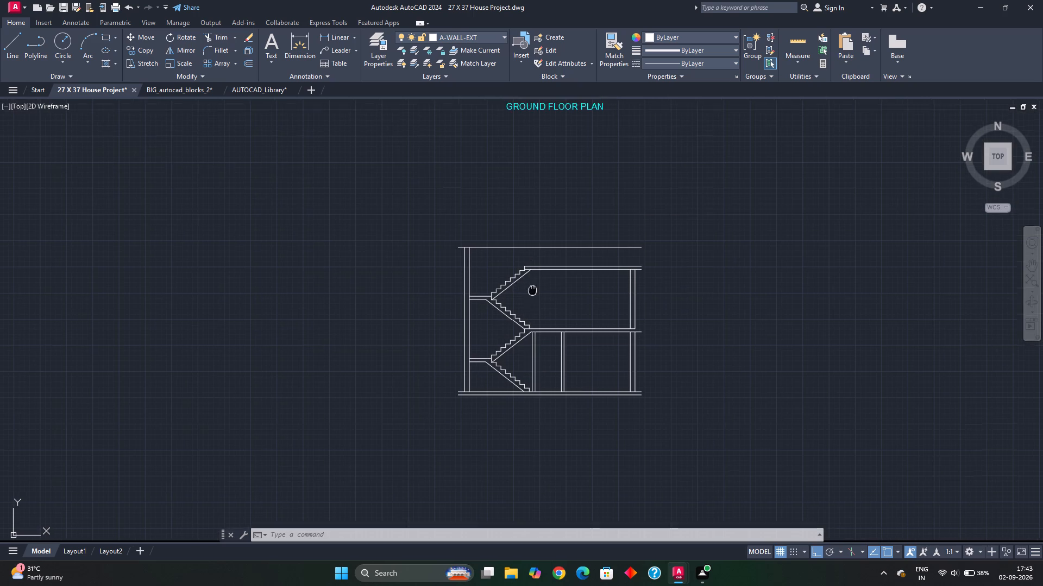
{"action": "middle_click_drag", "start_coordinate": [532, 291], "coordinate": [536, 301]}
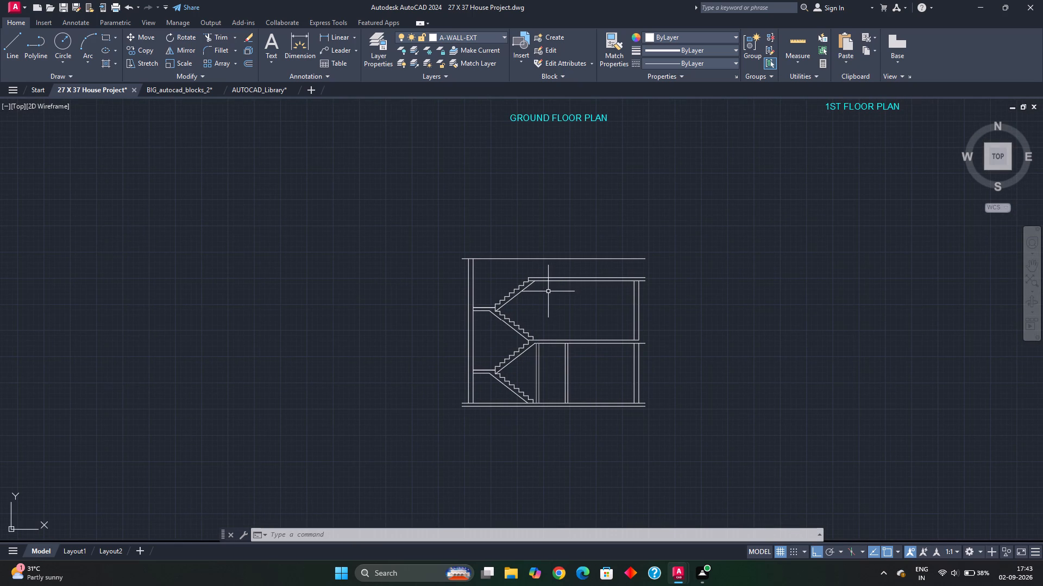
{"action": "scroll", "coordinate": [548, 313], "scroll_direction": "up", "scroll_amount": 2}
{"action": "middle_click", "coordinate": [549, 315]}
{"action": "scroll", "coordinate": [550, 316], "scroll_direction": "down", "scroll_amount": 4}
{"action": "middle_click_drag", "start_coordinate": [564, 271], "coordinate": [565, 292]}
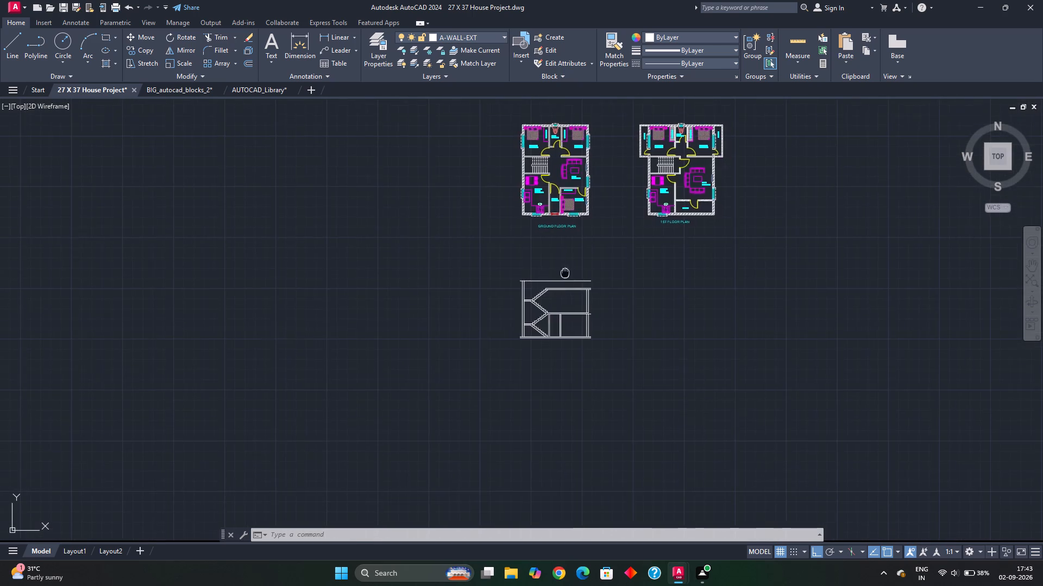
{"action": "middle_click_drag", "start_coordinate": [565, 292], "coordinate": [560, 358]}
{"action": "scroll", "coordinate": [549, 266], "scroll_direction": "up", "scroll_amount": 3}
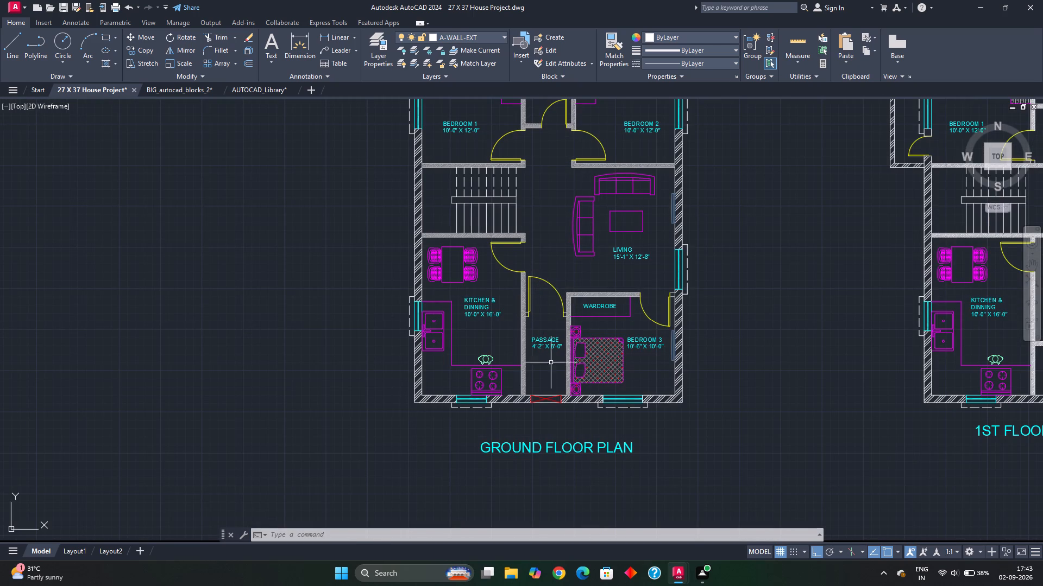
{"action": "scroll", "coordinate": [549, 412], "scroll_direction": "down", "scroll_amount": 1}
{"action": "middle_click_drag", "start_coordinate": [549, 410], "coordinate": [549, 404]}
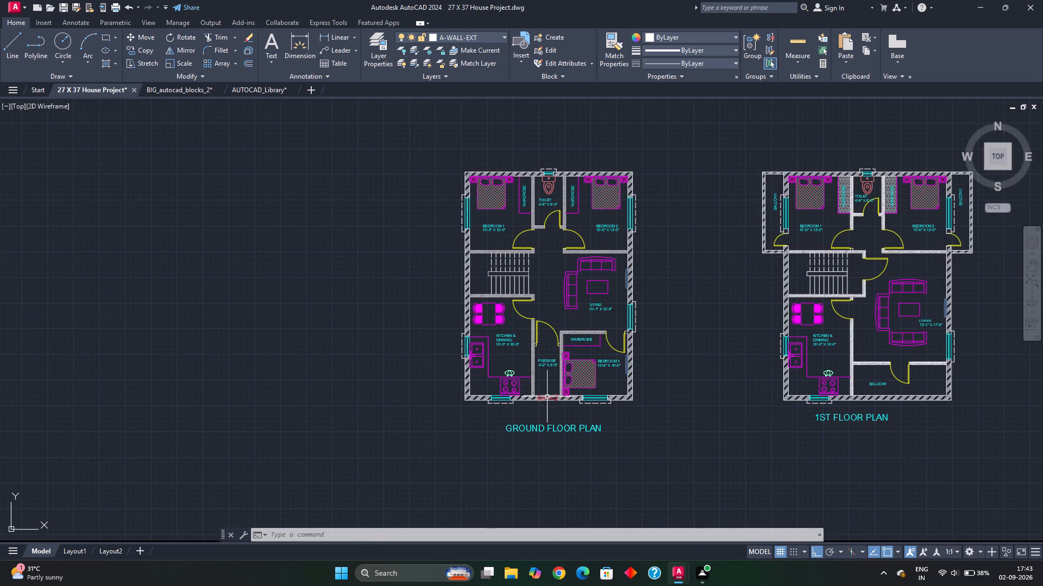
{"action": "scroll", "coordinate": [556, 411], "scroll_direction": "down", "scroll_amount": 2}
{"action": "middle_click_drag", "start_coordinate": [551, 434], "coordinate": [531, 346]}
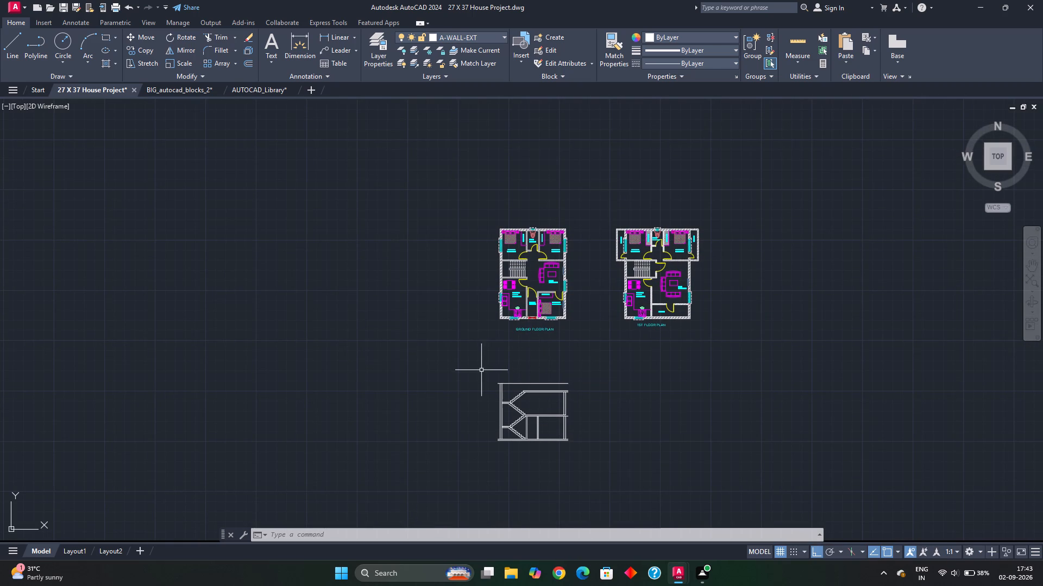
{"action": "scroll", "coordinate": [480, 371], "scroll_direction": "down", "scroll_amount": 2}
{"action": "middle_click_drag", "start_coordinate": [481, 379], "coordinate": [512, 352]}
{"action": "scroll", "coordinate": [535, 341], "scroll_direction": "up", "scroll_amount": 2}
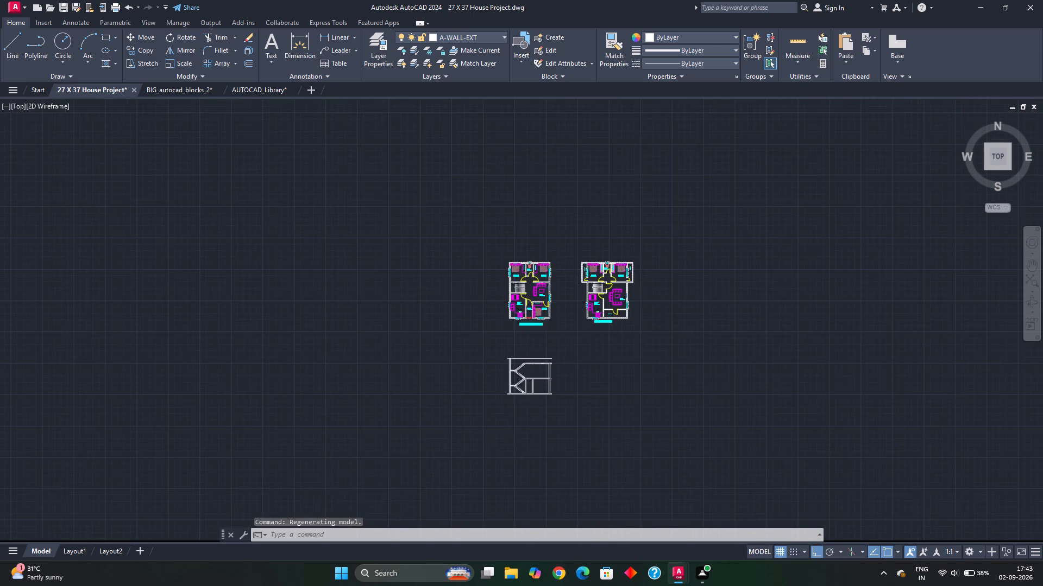
{"action": "scroll", "coordinate": [535, 309], "scroll_direction": "up", "scroll_amount": 2}
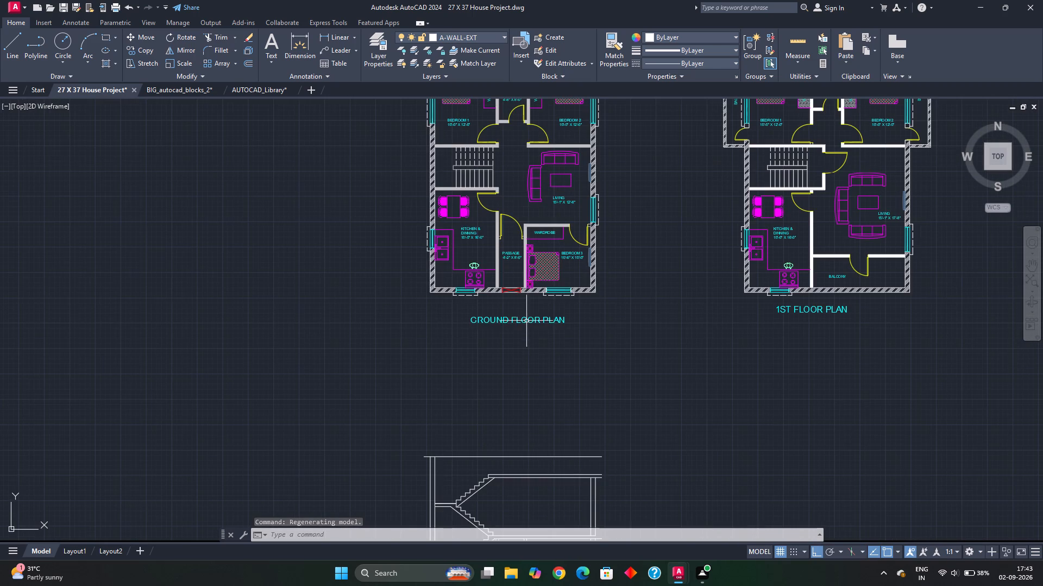
{"action": "scroll", "coordinate": [526, 318], "scroll_direction": "down", "scroll_amount": 3}
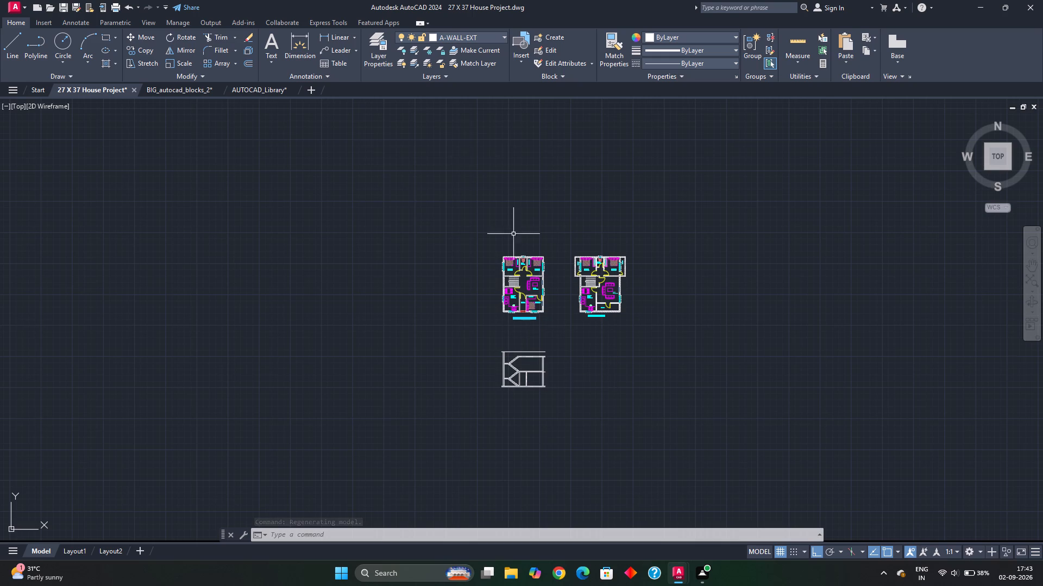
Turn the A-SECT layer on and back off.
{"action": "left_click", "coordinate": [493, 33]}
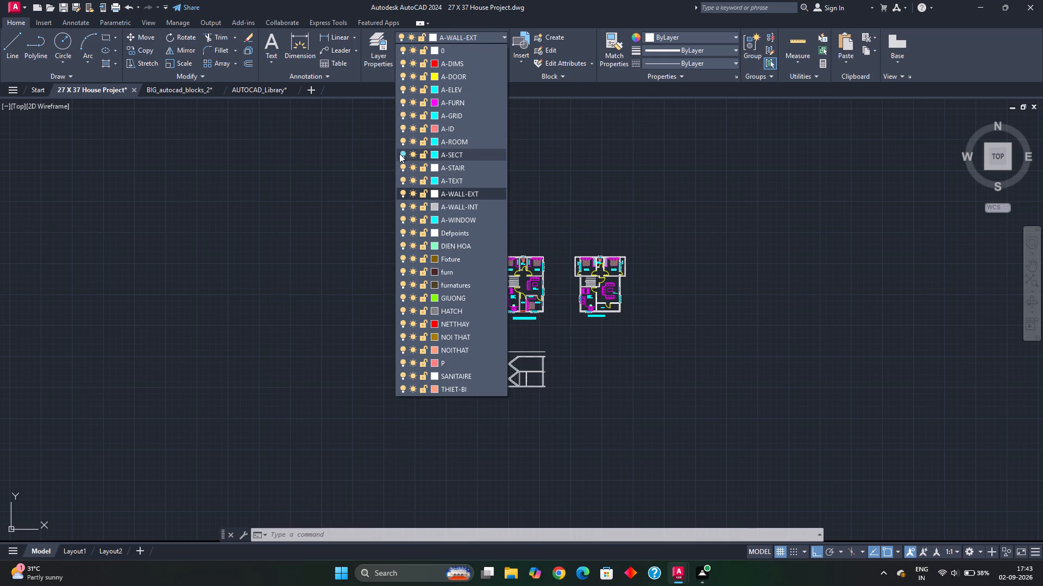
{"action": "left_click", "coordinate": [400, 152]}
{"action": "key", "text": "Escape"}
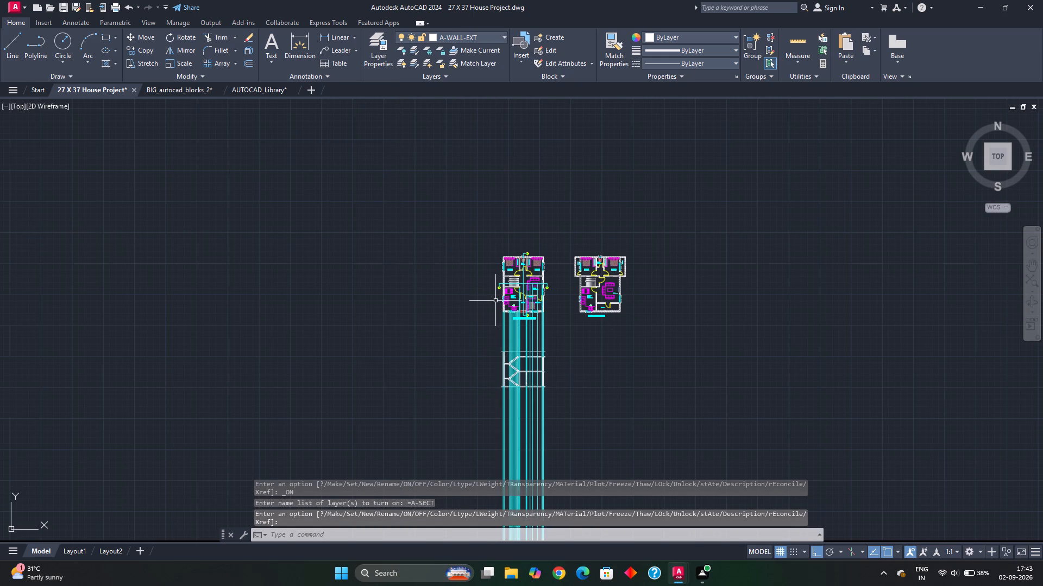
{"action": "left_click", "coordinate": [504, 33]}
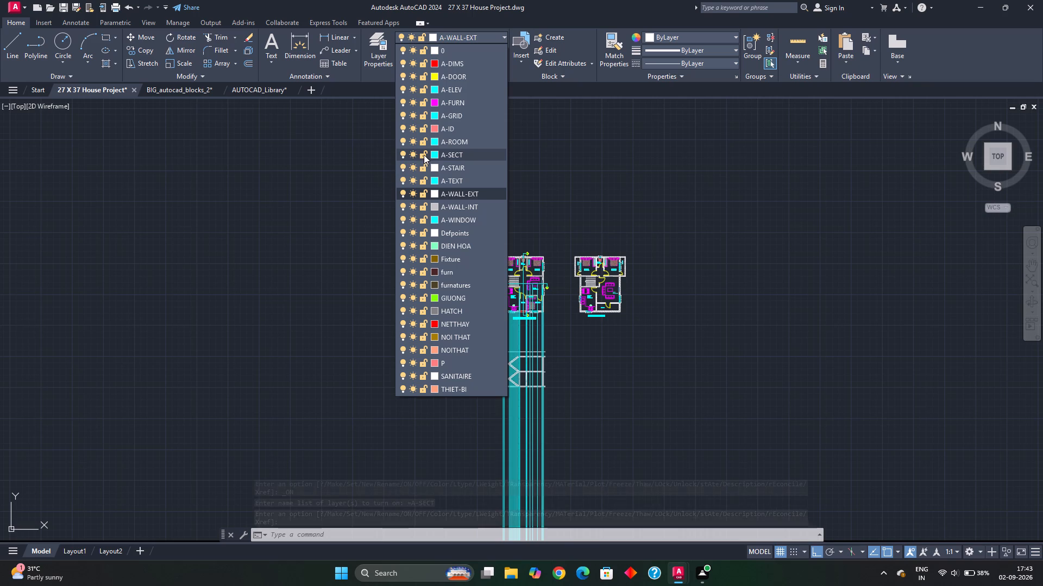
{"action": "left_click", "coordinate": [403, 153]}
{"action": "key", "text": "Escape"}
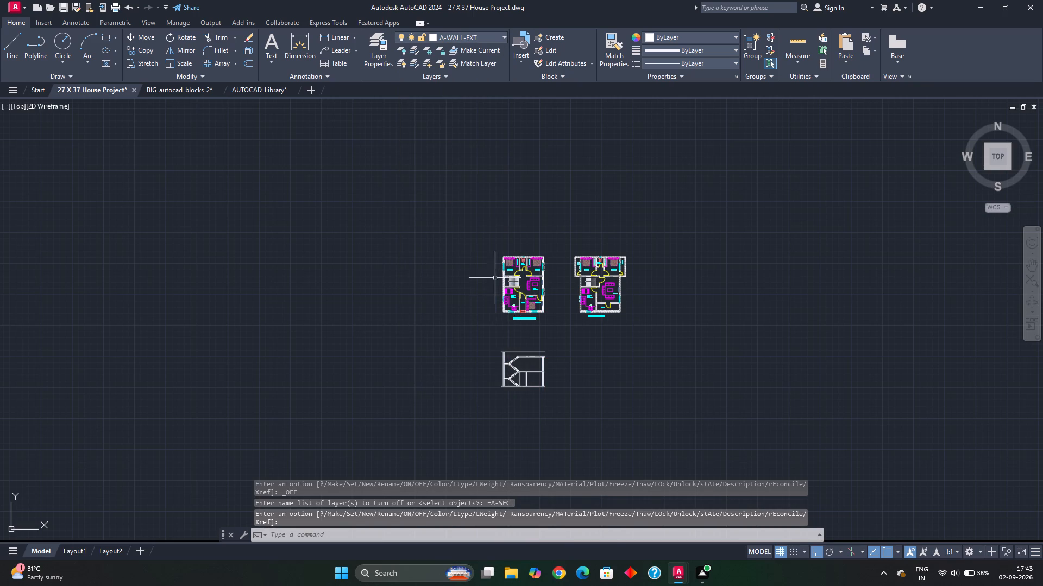
Copy the whole ground floor plan with its title from its lower-left corner to the empty area left of the section.
{"action": "scroll", "coordinate": [493, 251], "scroll_direction": "up", "scroll_amount": 2}
{"action": "middle_click_drag", "start_coordinate": [511, 318], "coordinate": [467, 207]}
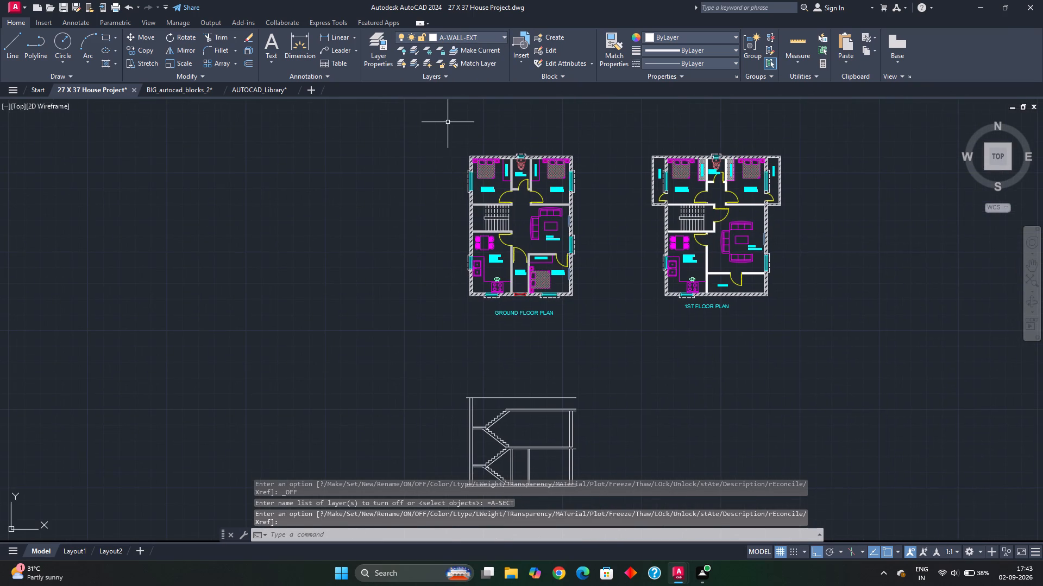
{"action": "left_click", "coordinate": [448, 122]}
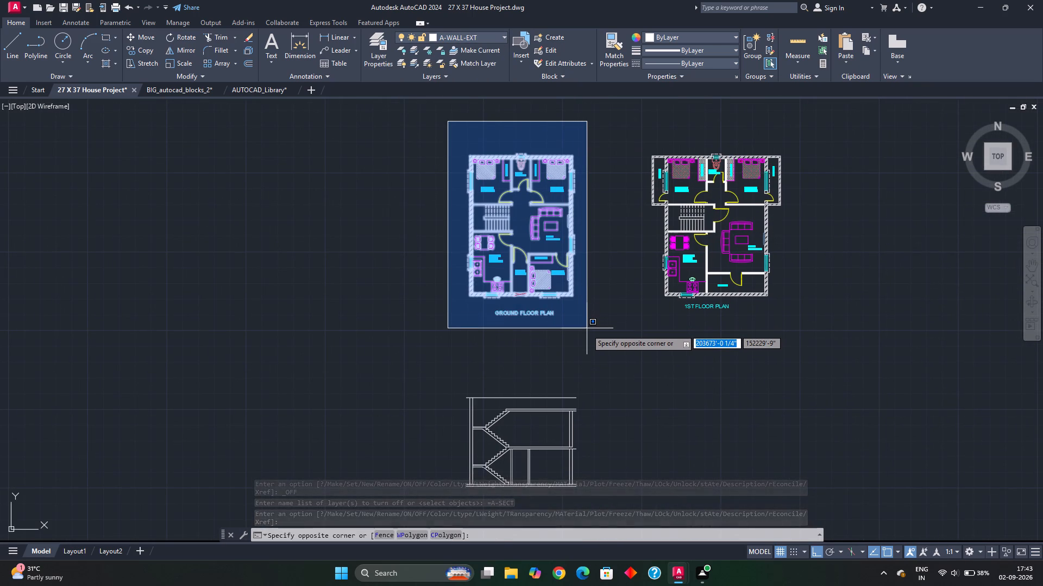
{"action": "left_click", "coordinate": [587, 329]}
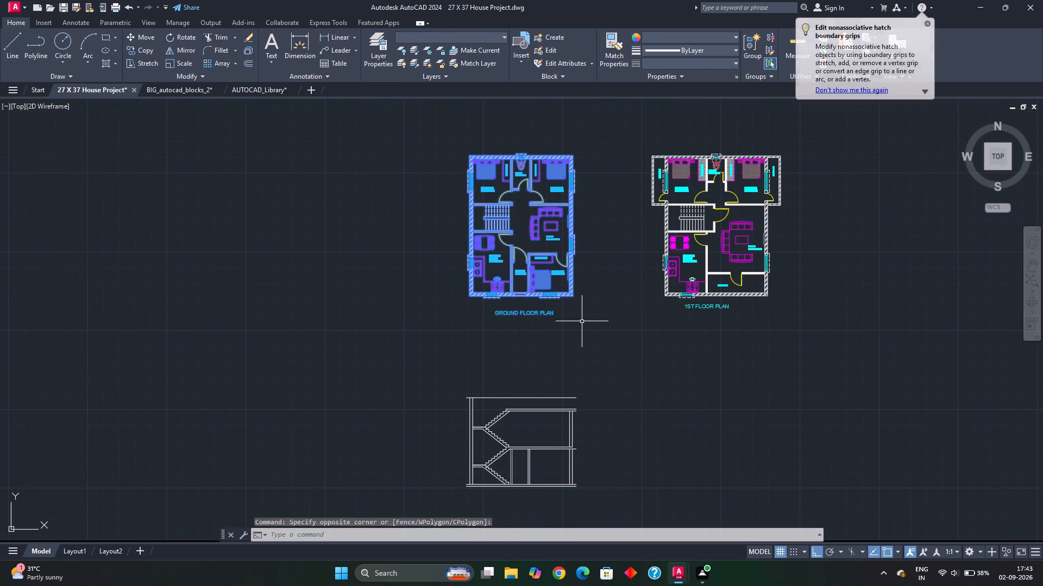
{"action": "type", "text": "co"}
{"action": "key", "text": "Return"}
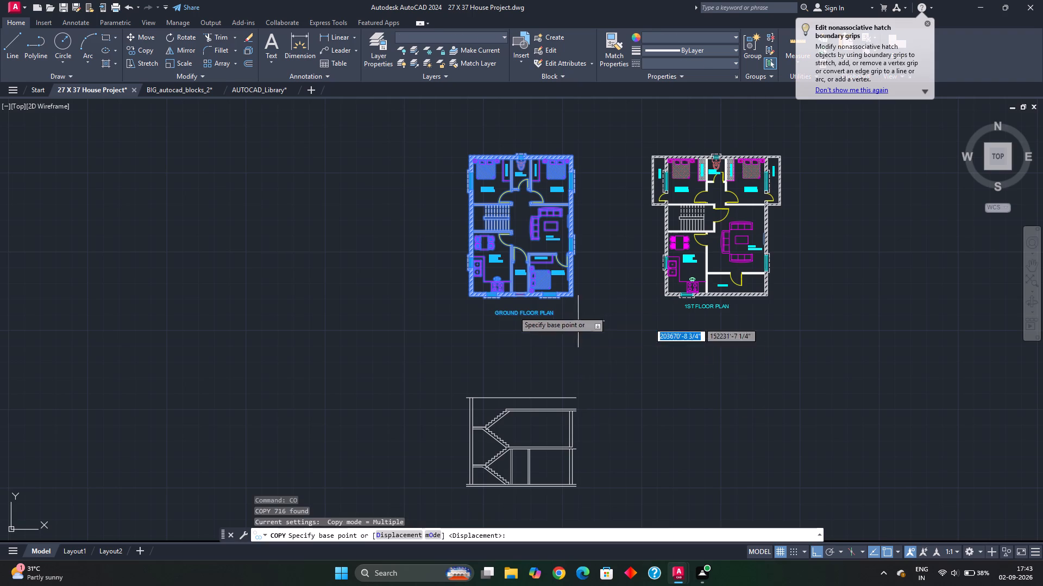
{"action": "left_click", "coordinate": [468, 297]}
{"action": "scroll", "coordinate": [375, 384], "scroll_direction": "down", "scroll_amount": 1}
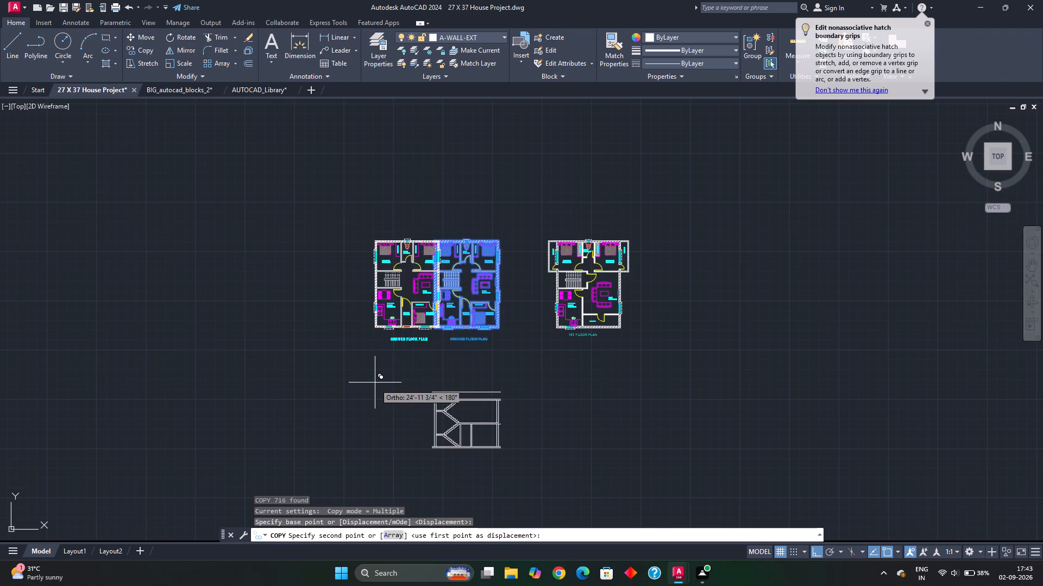
{"action": "key", "text": "F8"}
{"action": "middle_click_drag", "start_coordinate": [378, 351], "coordinate": [386, 271]}
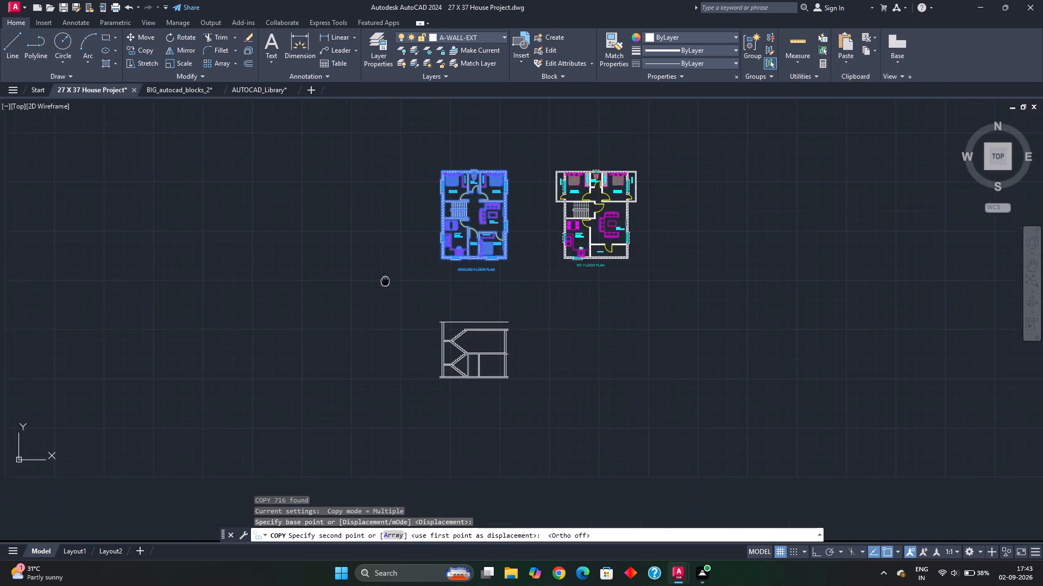
{"action": "middle_click_drag", "start_coordinate": [386, 271], "coordinate": [406, 198]}
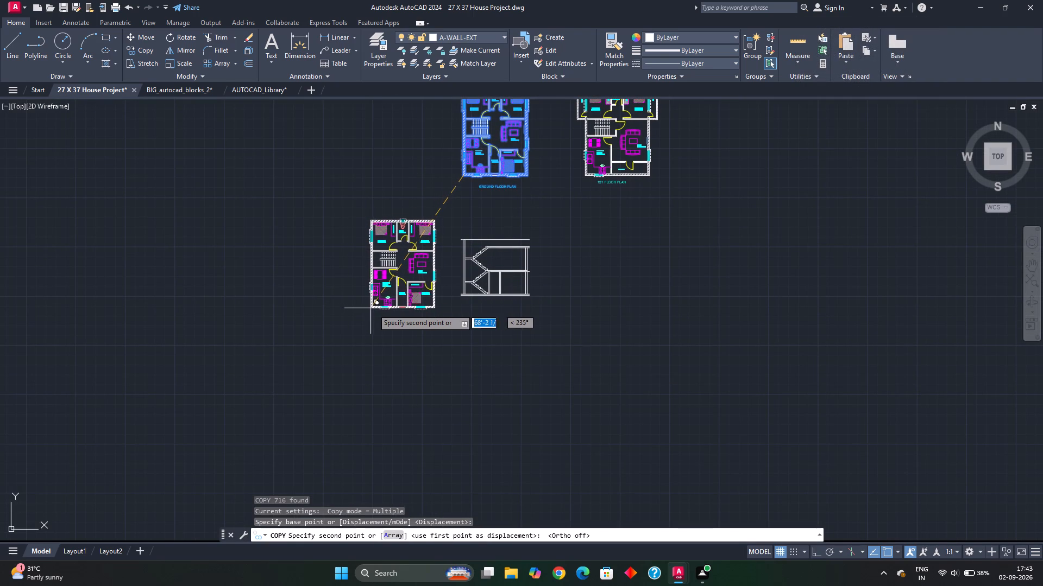
{"action": "left_click", "coordinate": [374, 309]}
{"action": "key", "text": "Escape"}
{"action": "key", "text": "Escape"}
Examine the section beside the copied ground floor plan and in relation to the original plans above.
{"action": "middle_click_drag", "start_coordinate": [486, 215], "coordinate": [486, 246]}
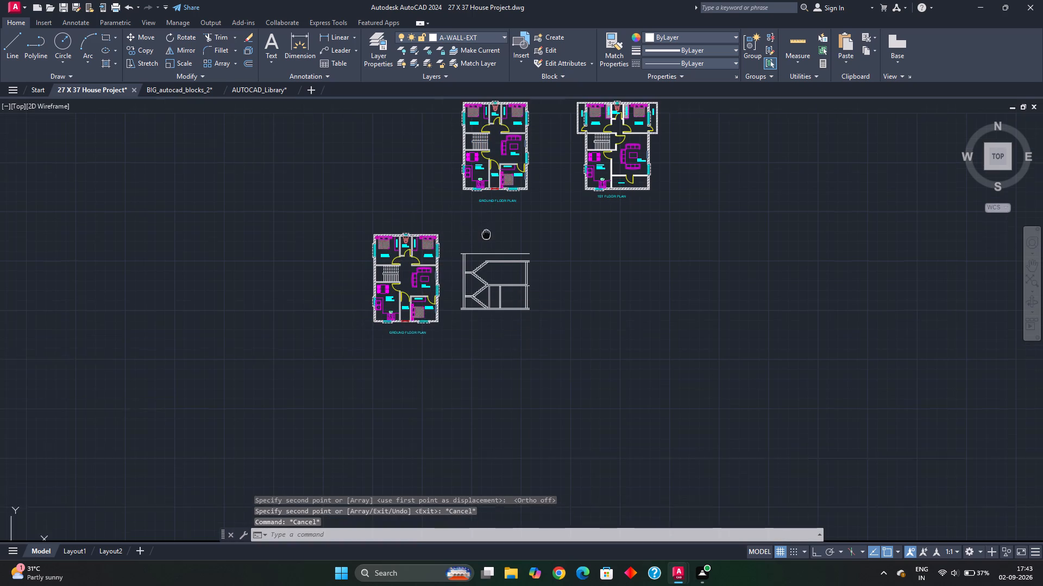
{"action": "middle_click_drag", "start_coordinate": [486, 246], "coordinate": [485, 266]}
{"action": "scroll", "coordinate": [487, 266], "scroll_direction": "up", "scroll_amount": 1}
{"action": "middle_click_drag", "start_coordinate": [484, 333], "coordinate": [541, 243]}
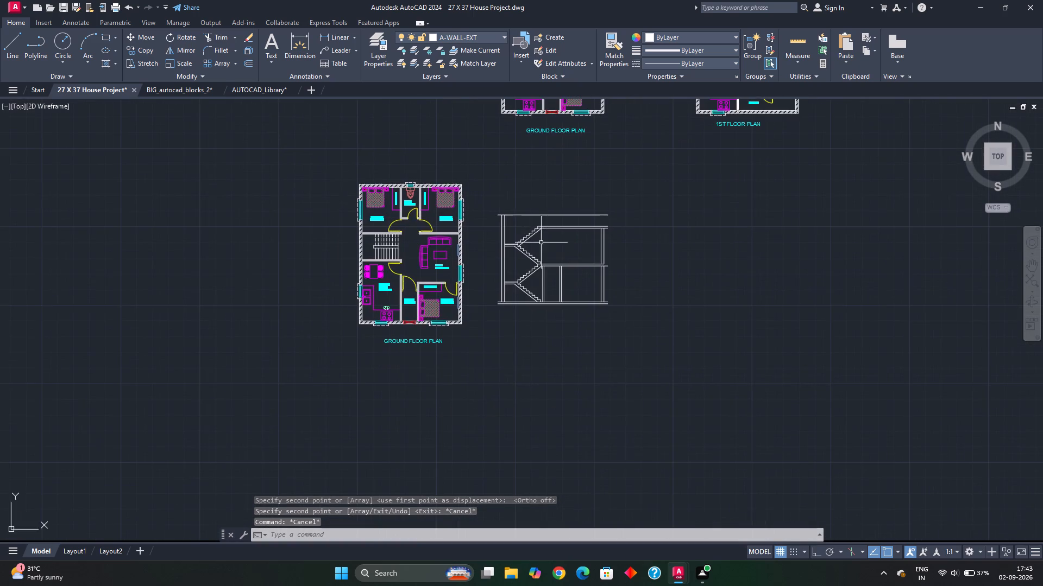
{"action": "scroll", "coordinate": [533, 256], "scroll_direction": "up", "scroll_amount": 1}
{"action": "middle_click", "coordinate": [533, 256]}
{"action": "scroll", "coordinate": [528, 229], "scroll_direction": "down", "scroll_amount": 1}
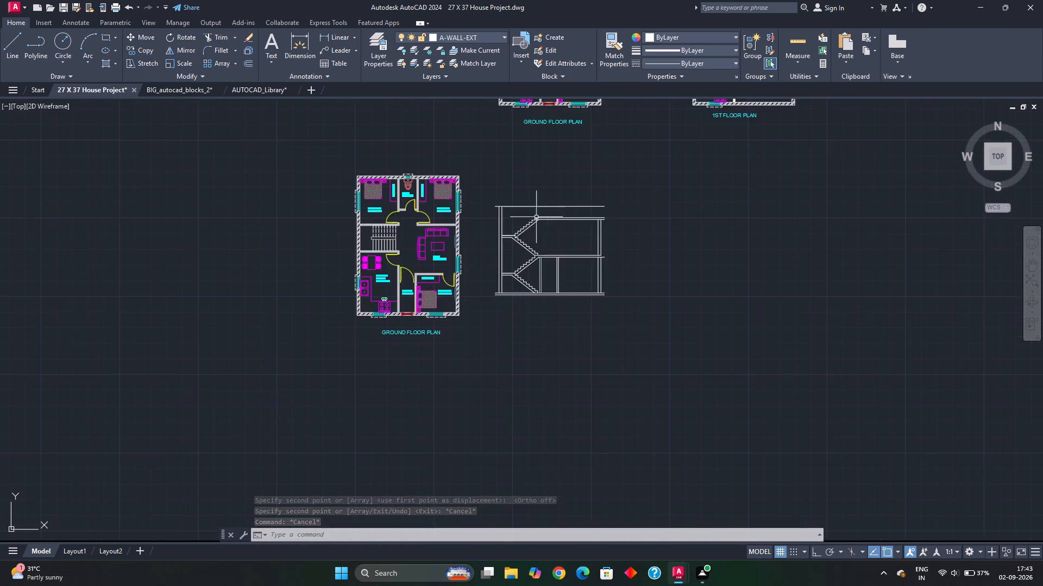
{"action": "middle_click_drag", "start_coordinate": [557, 196], "coordinate": [542, 361]}
Turn on the A-SECT layer.
{"action": "left_click", "coordinate": [500, 32]}
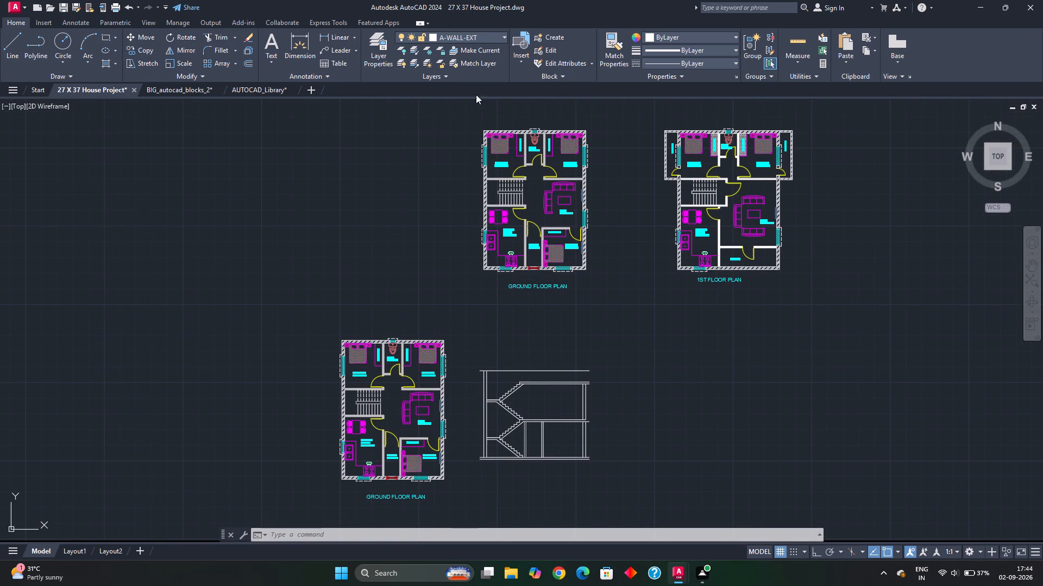
{"action": "left_click", "coordinate": [403, 153]}
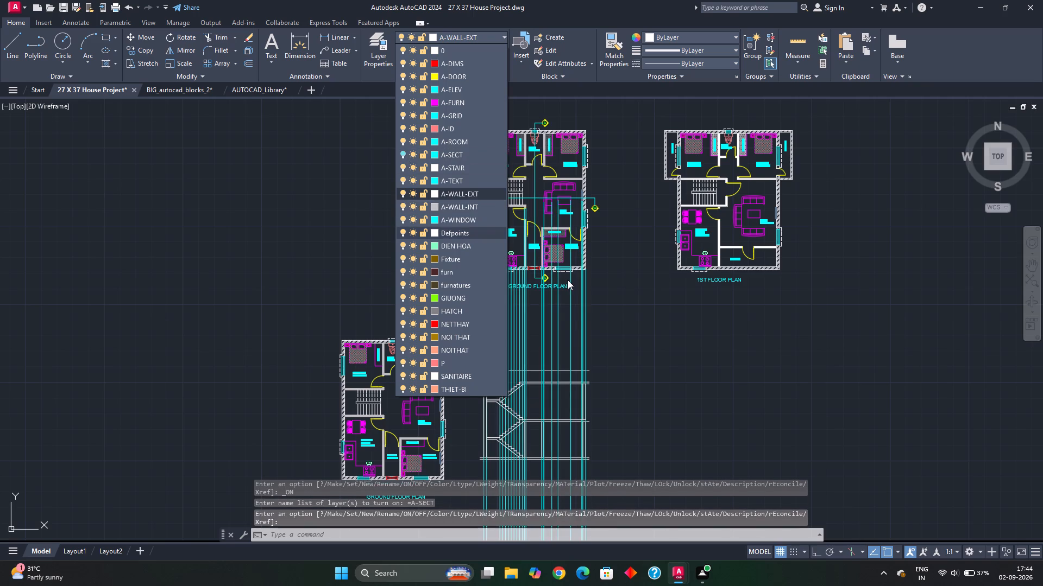
{"action": "key", "text": "Escape"}
Examine the section cut lines and the projection lines running from the ground floor plan down through the section.
{"action": "middle_click_drag", "start_coordinate": [598, 351], "coordinate": [602, 242]}
{"action": "middle_click_drag", "start_coordinate": [605, 227], "coordinate": [593, 347]}
{"action": "middle_click_drag", "start_coordinate": [592, 339], "coordinate": [593, 326]}
{"action": "middle_click_drag", "start_coordinate": [585, 359], "coordinate": [587, 347]}
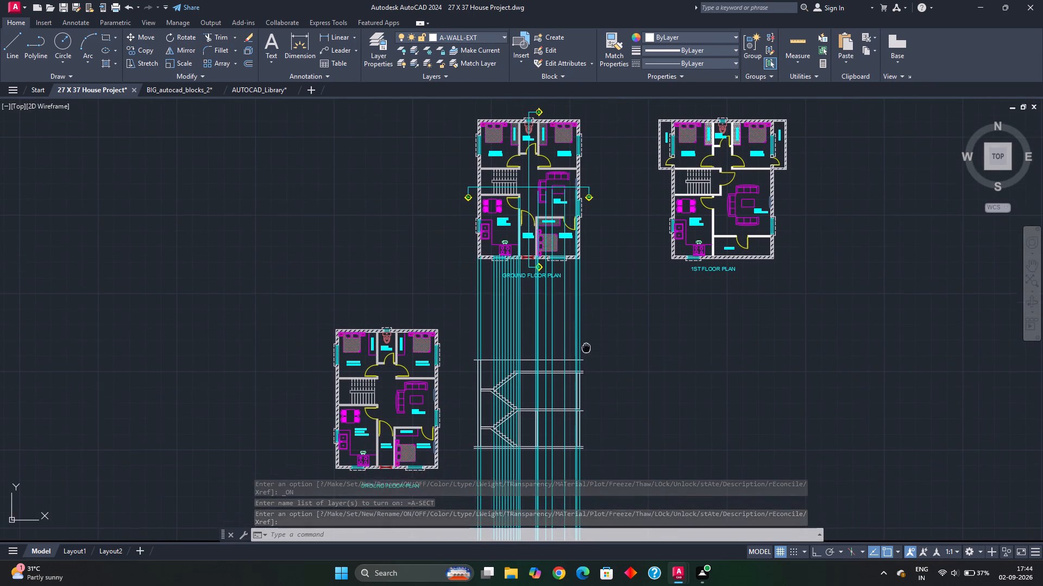
{"action": "middle_click_drag", "start_coordinate": [587, 347], "coordinate": [587, 337]}
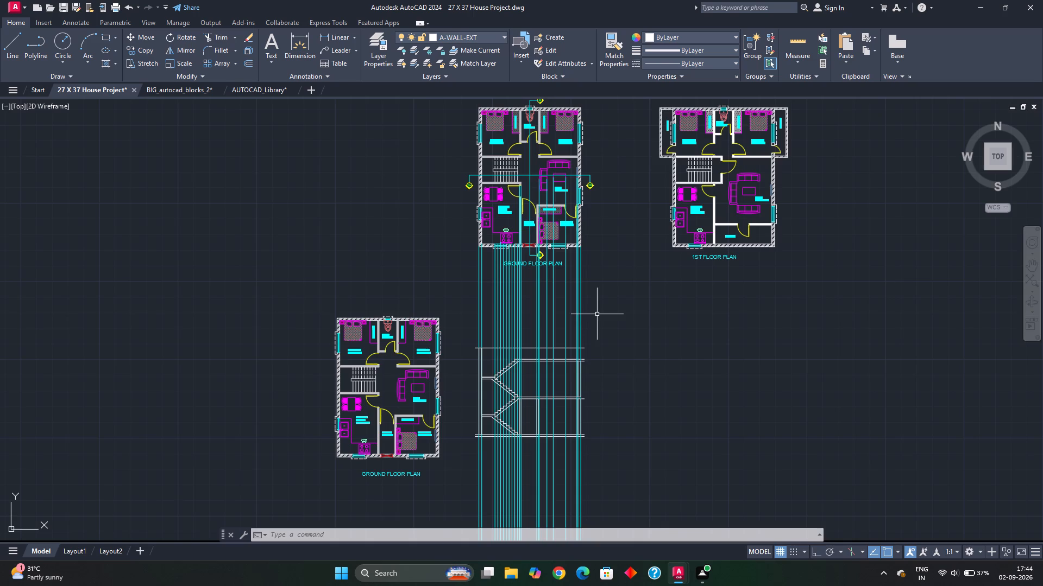
{"action": "scroll", "coordinate": [600, 302], "scroll_direction": "down", "scroll_amount": 2}
{"action": "middle_click_drag", "start_coordinate": [617, 328], "coordinate": [606, 310]}
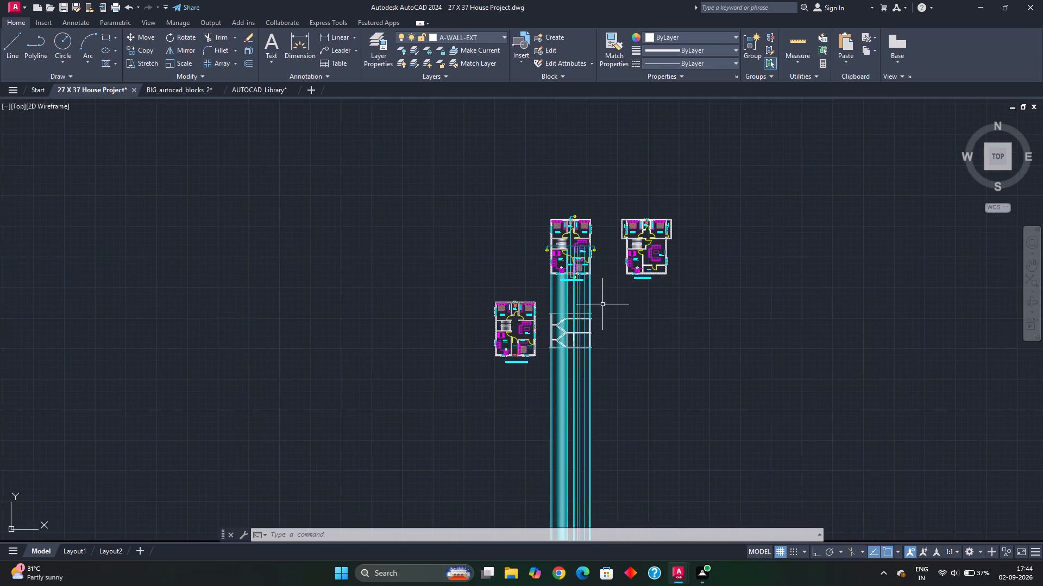
{"action": "scroll", "coordinate": [602, 306], "scroll_direction": "up", "scroll_amount": 2}
{"action": "middle_click_drag", "start_coordinate": [564, 355], "coordinate": [587, 326]}
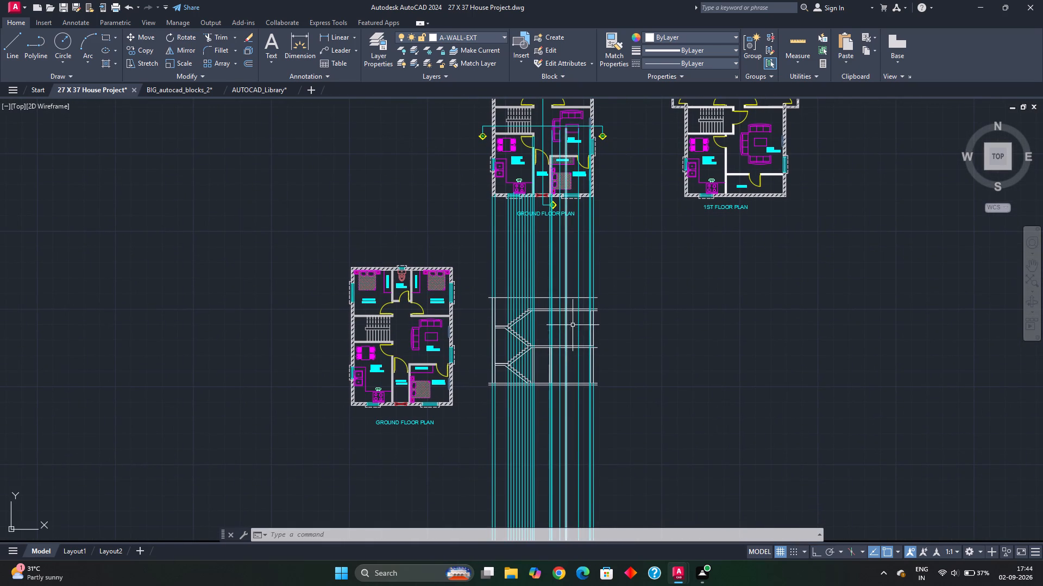
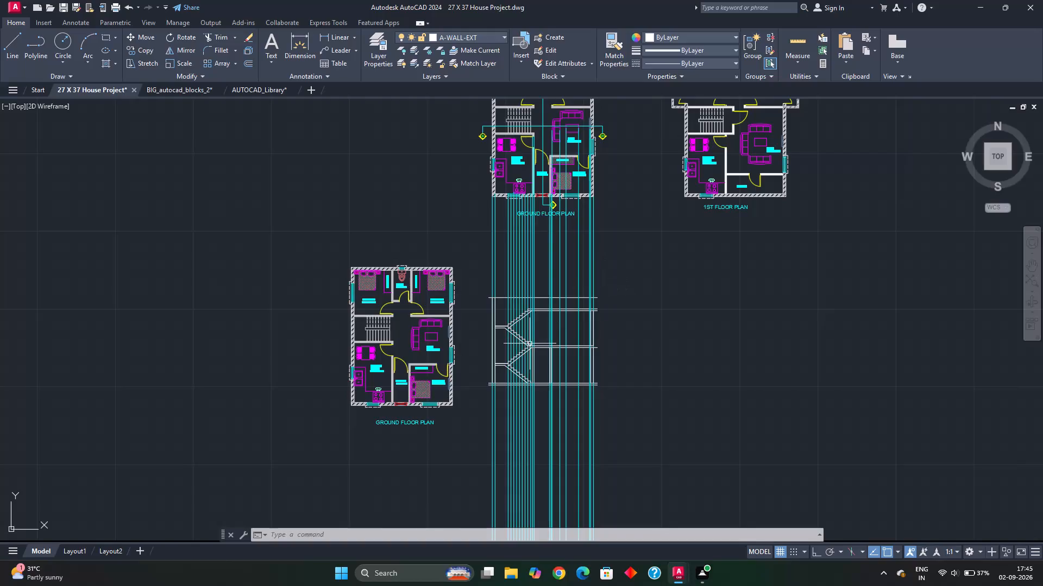
Copy the horizontal A–B section cut line with both markers from the original ground floor plan to the matching wall position on the copied plan.
{"action": "scroll", "coordinate": [554, 327], "scroll_direction": "up", "scroll_amount": 1}
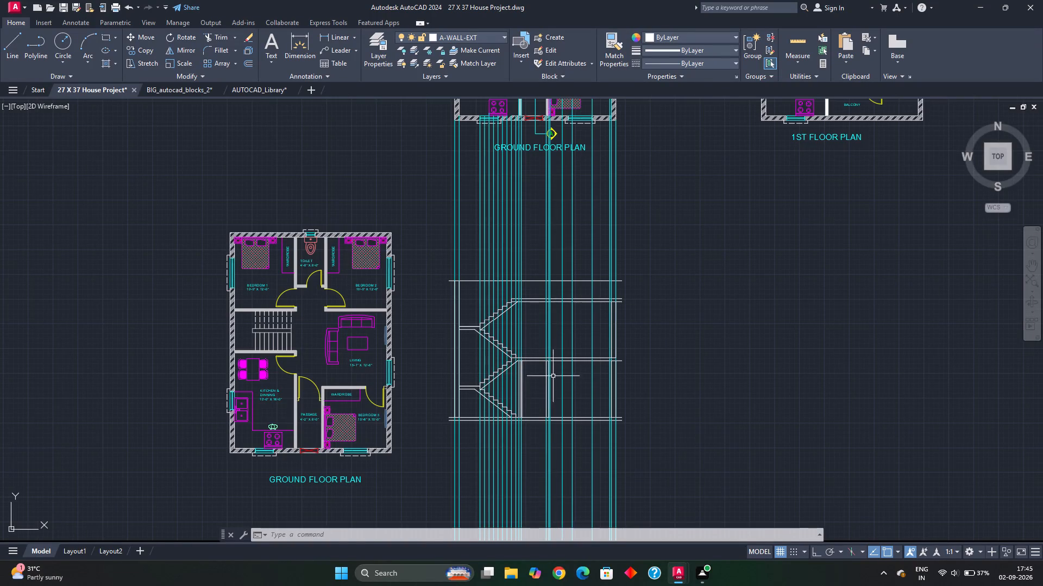
{"action": "middle_click_drag", "start_coordinate": [550, 394], "coordinate": [577, 306]}
{"action": "scroll", "coordinate": [560, 316], "scroll_direction": "up", "scroll_amount": 1}
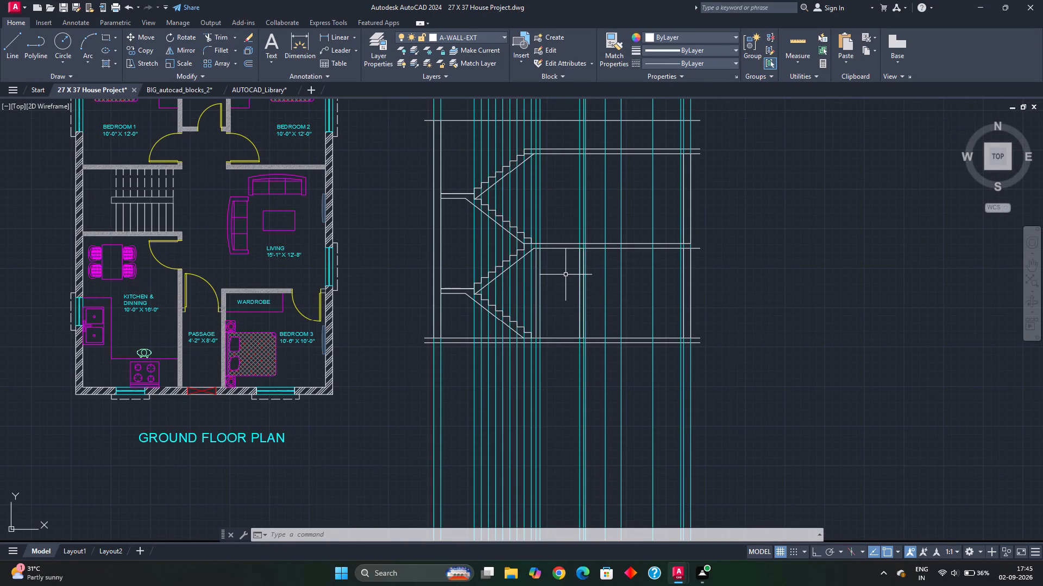
{"action": "scroll", "coordinate": [576, 271], "scroll_direction": "down", "scroll_amount": 1}
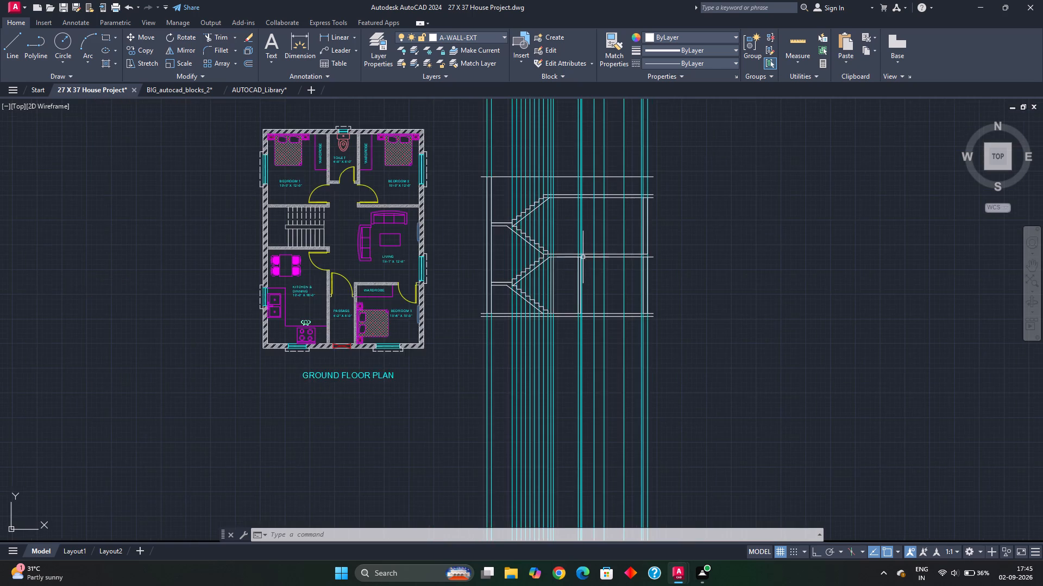
{"action": "middle_click_drag", "start_coordinate": [585, 259], "coordinate": [618, 381]}
{"action": "scroll", "coordinate": [618, 383], "scroll_direction": "down", "scroll_amount": 1}
{"action": "left_click", "coordinate": [524, 139]}
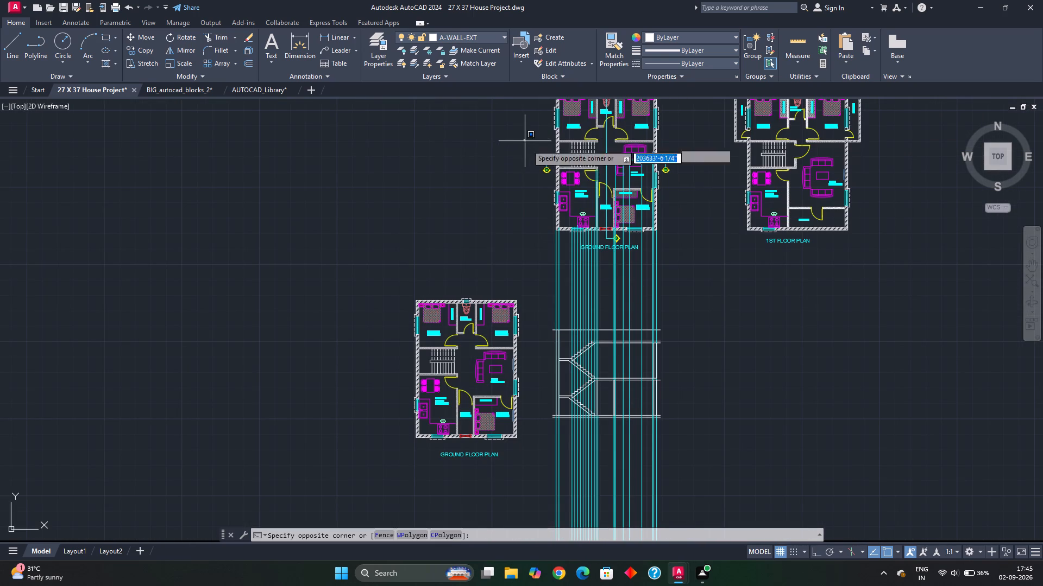
{"action": "key", "text": "Escape"}
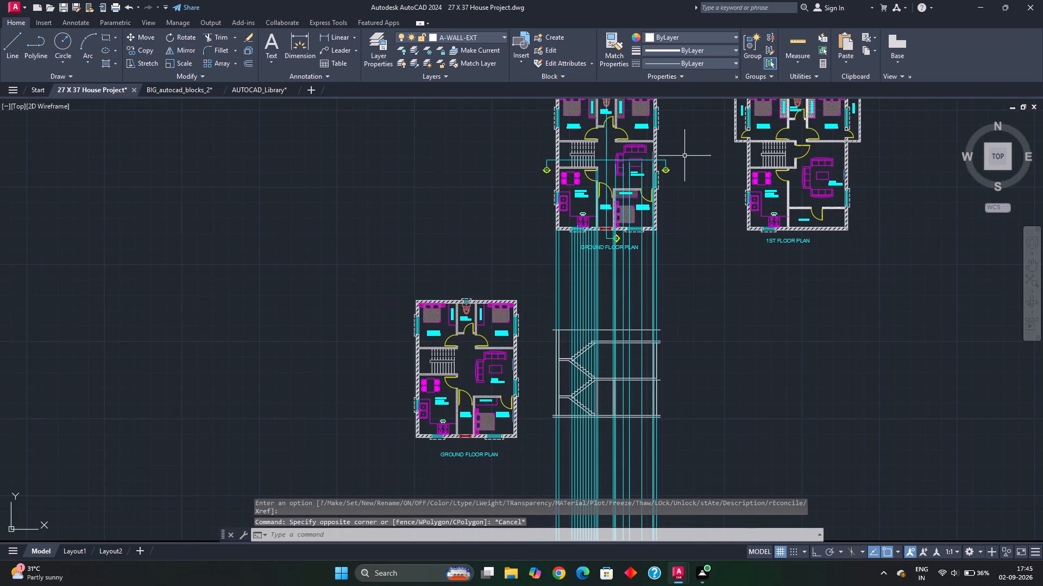
{"action": "middle_click_drag", "start_coordinate": [667, 180], "coordinate": [661, 242]}
{"action": "scroll", "coordinate": [658, 235], "scroll_direction": "up", "scroll_amount": 3}
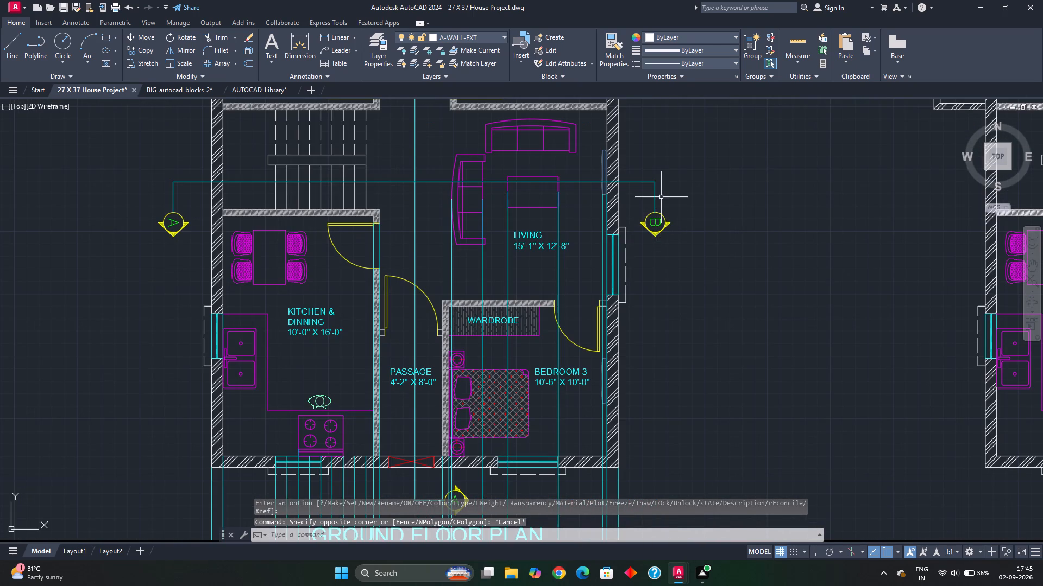
{"action": "left_click", "coordinate": [665, 171]}
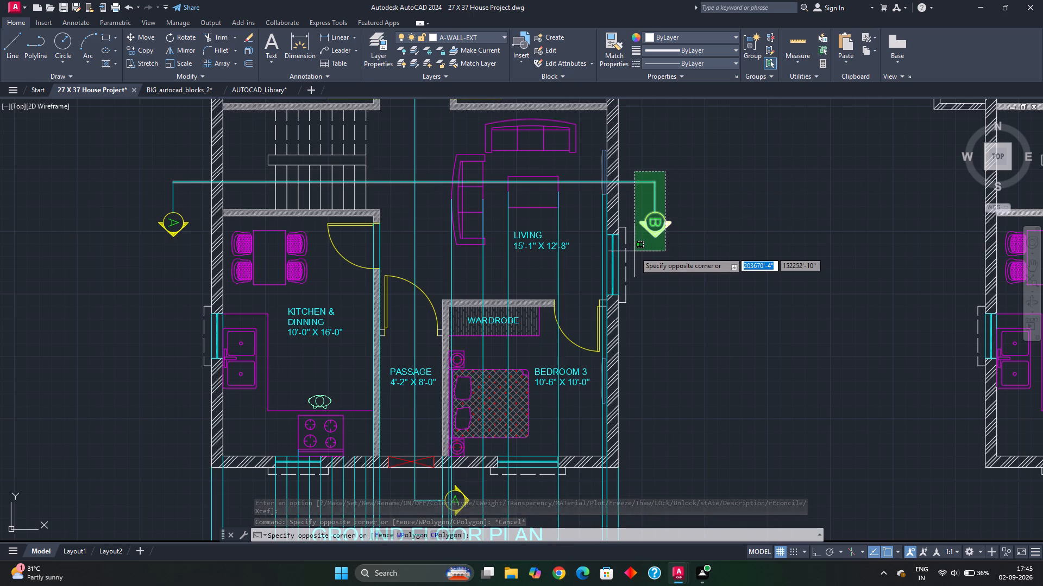
{"action": "left_click", "coordinate": [634, 252]}
{"action": "left_click", "coordinate": [133, 158]}
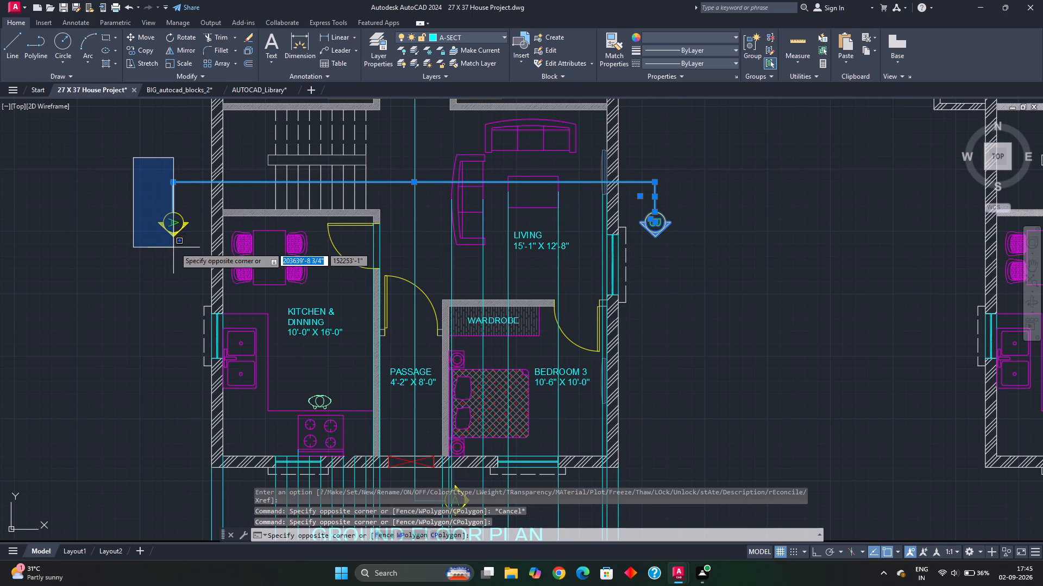
{"action": "left_click", "coordinate": [191, 244]}
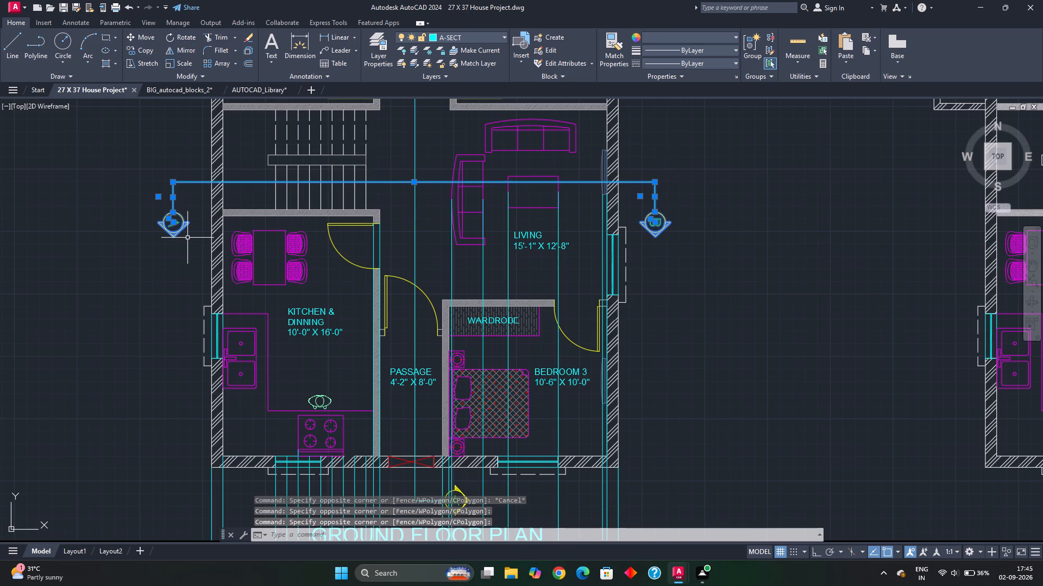
{"action": "type", "text": "co"}
{"action": "key", "text": "Return"}
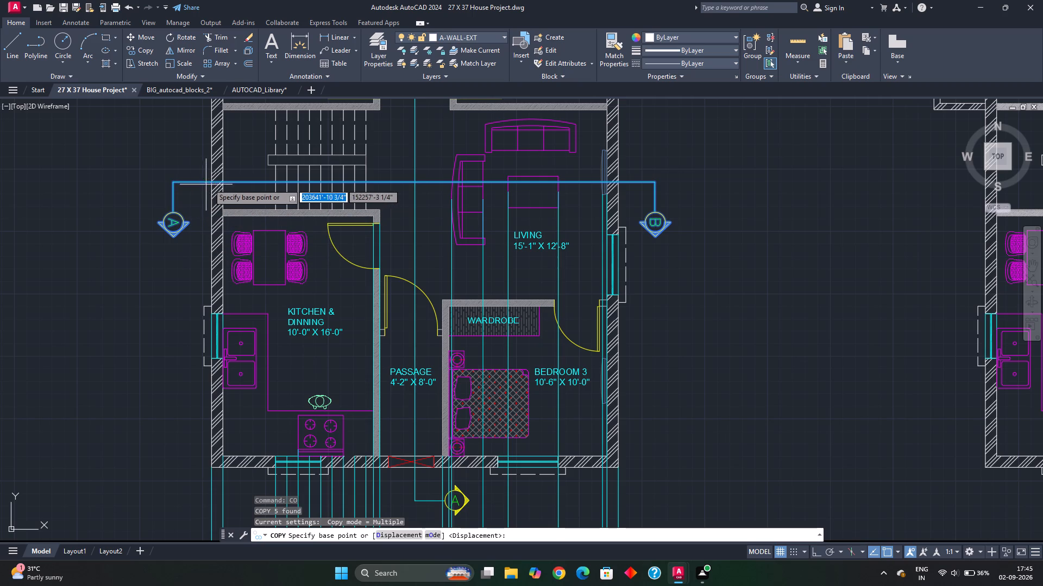
{"action": "left_click", "coordinate": [209, 182]}
{"action": "scroll", "coordinate": [167, 290], "scroll_direction": "down", "scroll_amount": 3}
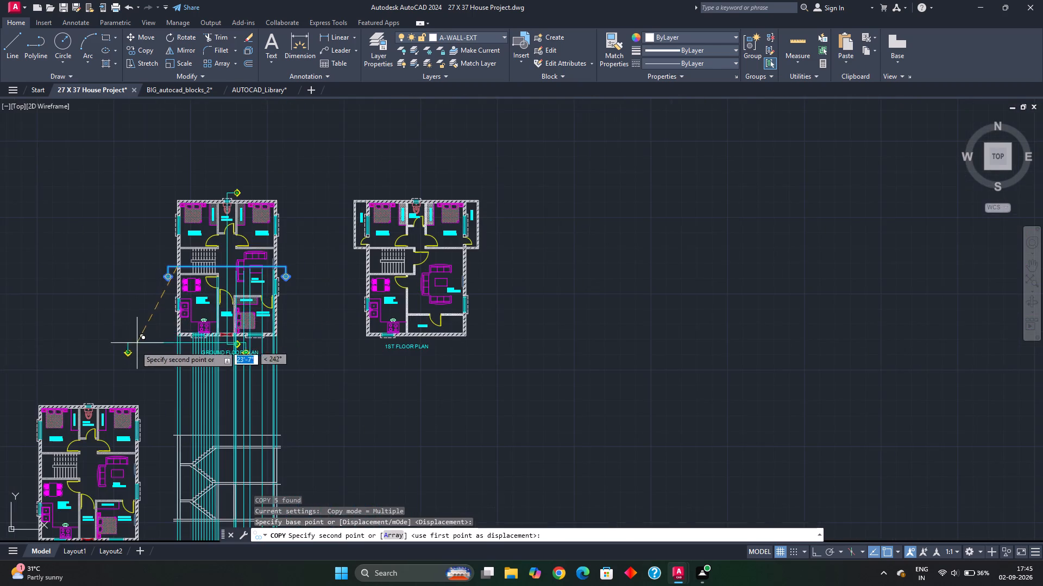
{"action": "middle_click_drag", "start_coordinate": [135, 346], "coordinate": [464, 91]}
{"action": "scroll", "coordinate": [385, 235], "scroll_direction": "up", "scroll_amount": 2}
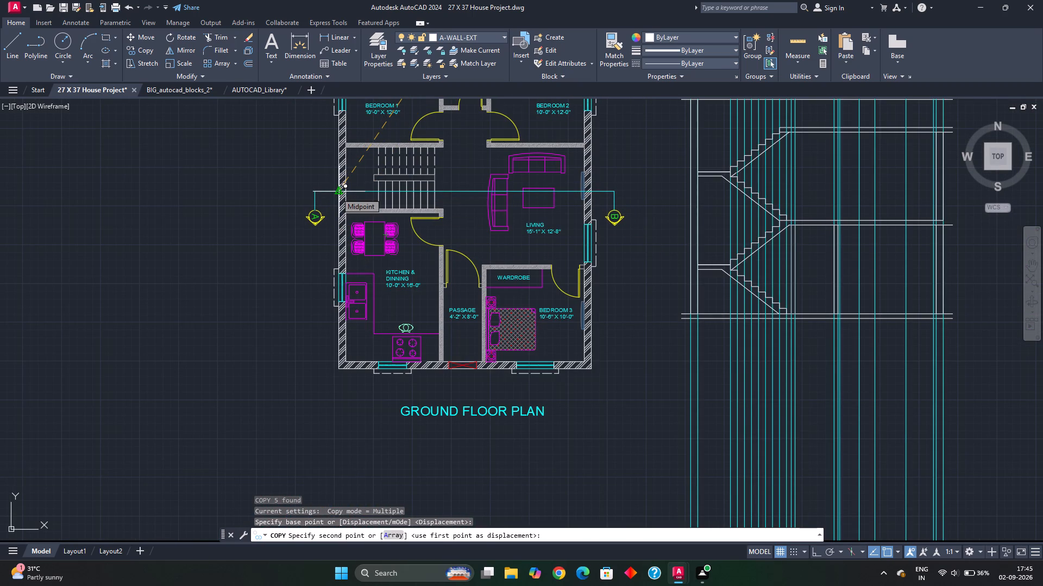
{"action": "left_click", "coordinate": [336, 193]}
{"action": "key", "text": "Escape"}
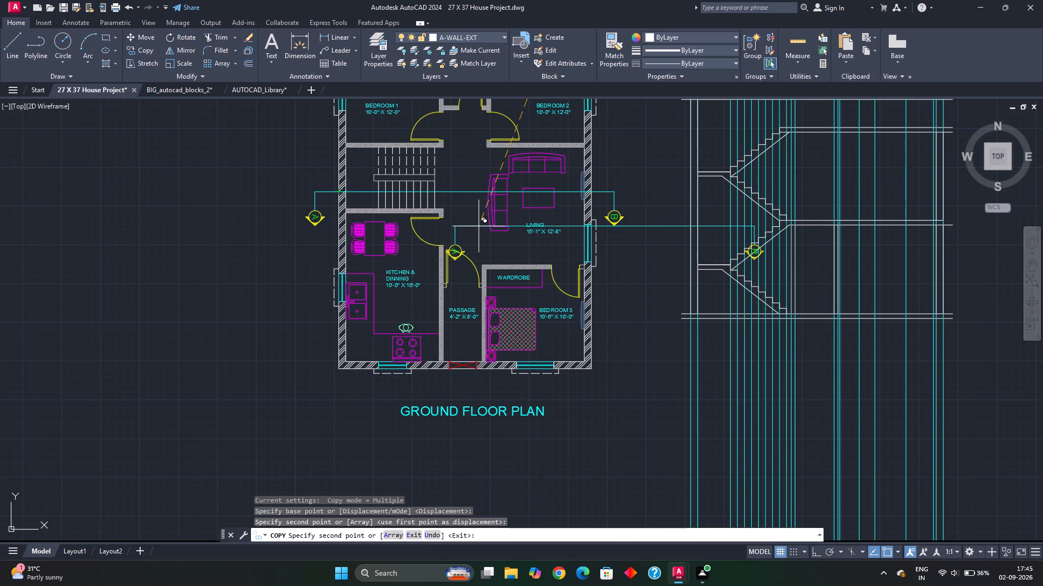
Examine the section's ground storey around the stair foot and floor lines against the copied ground floor plan.
{"action": "scroll", "coordinate": [479, 227], "scroll_direction": "down", "scroll_amount": 1}
{"action": "middle_click_drag", "start_coordinate": [479, 227], "coordinate": [444, 206]}
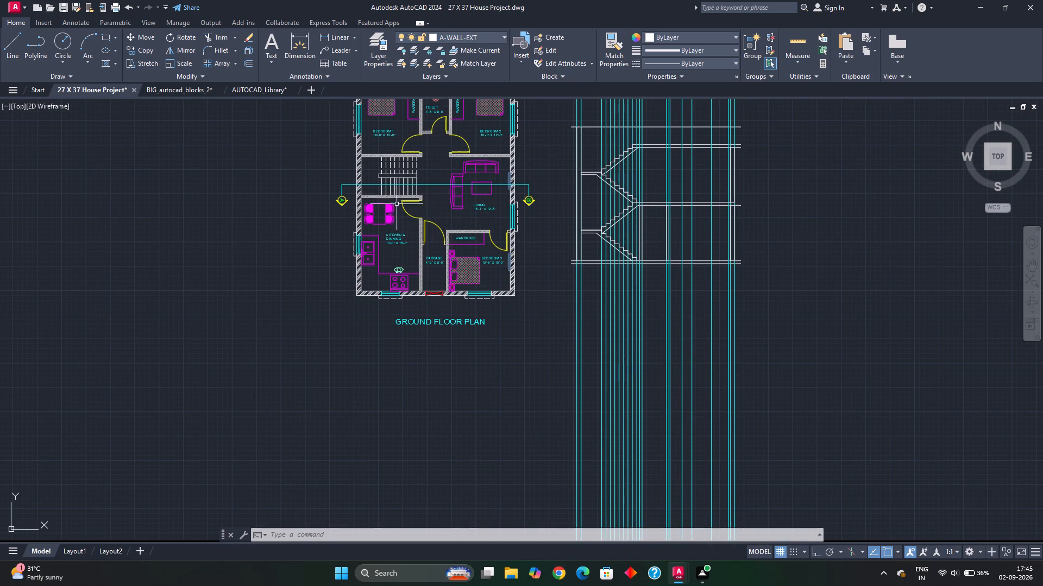
{"action": "scroll", "coordinate": [413, 208], "scroll_direction": "up", "scroll_amount": 1}
{"action": "middle_click_drag", "start_coordinate": [588, 263], "coordinate": [496, 203]}
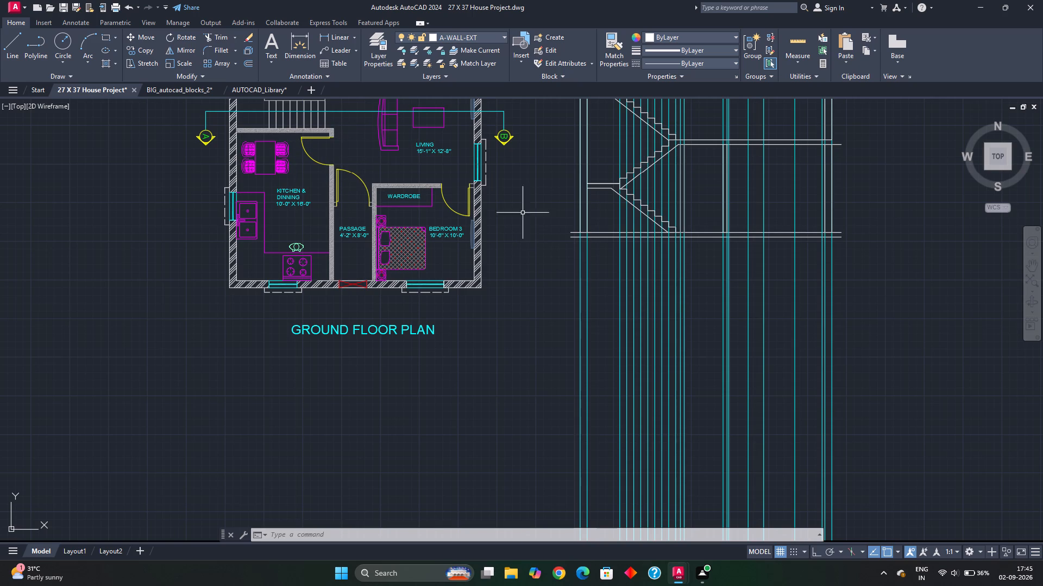
{"action": "scroll", "coordinate": [689, 226], "scroll_direction": "up", "scroll_amount": 2}
{"action": "scroll", "coordinate": [685, 232], "scroll_direction": "down", "scroll_amount": 1}
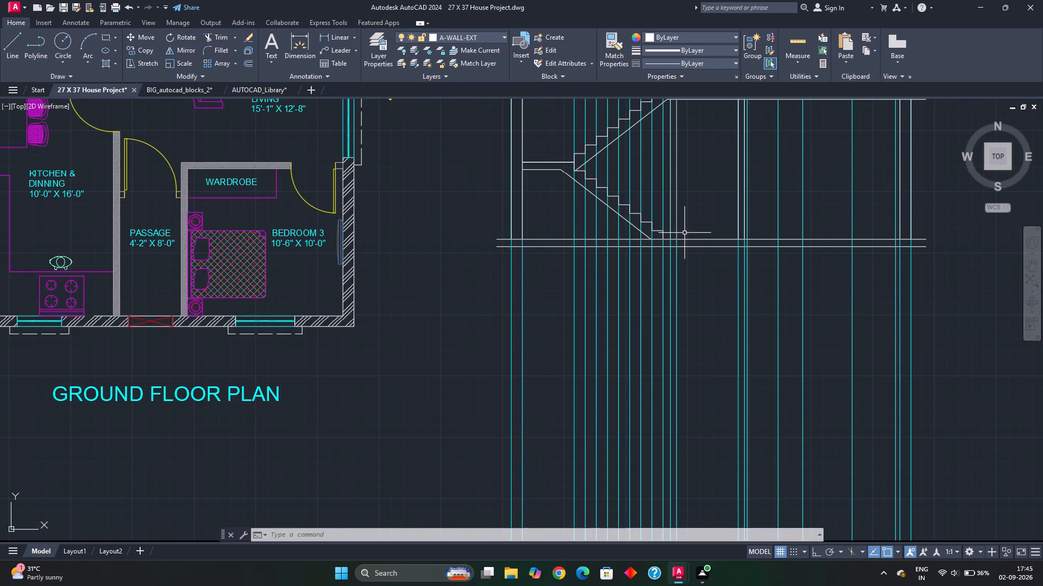
{"action": "middle_click_drag", "start_coordinate": [691, 232], "coordinate": [685, 239]}
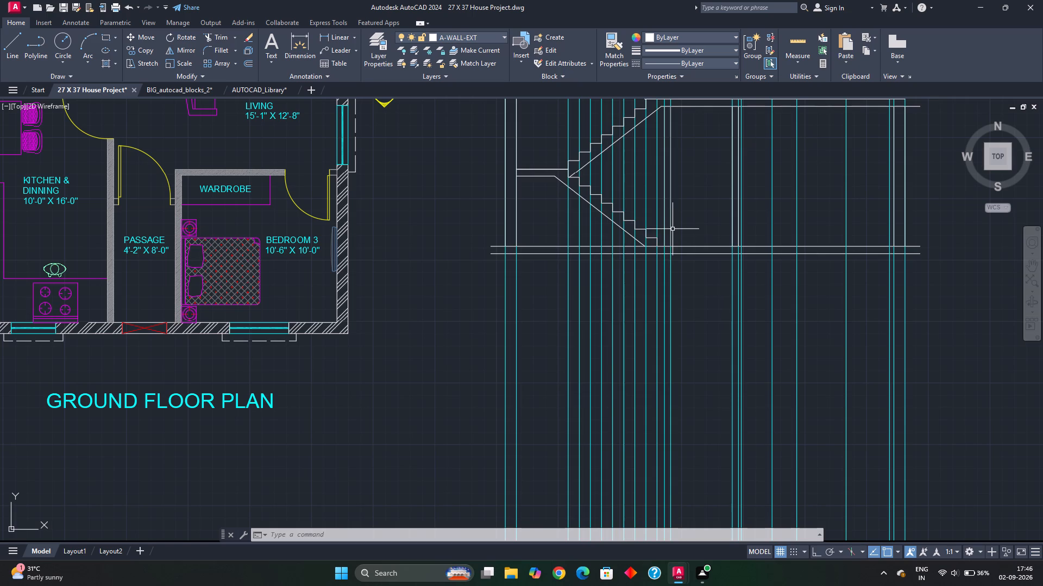
{"action": "middle_click_drag", "start_coordinate": [697, 165], "coordinate": [693, 196]}
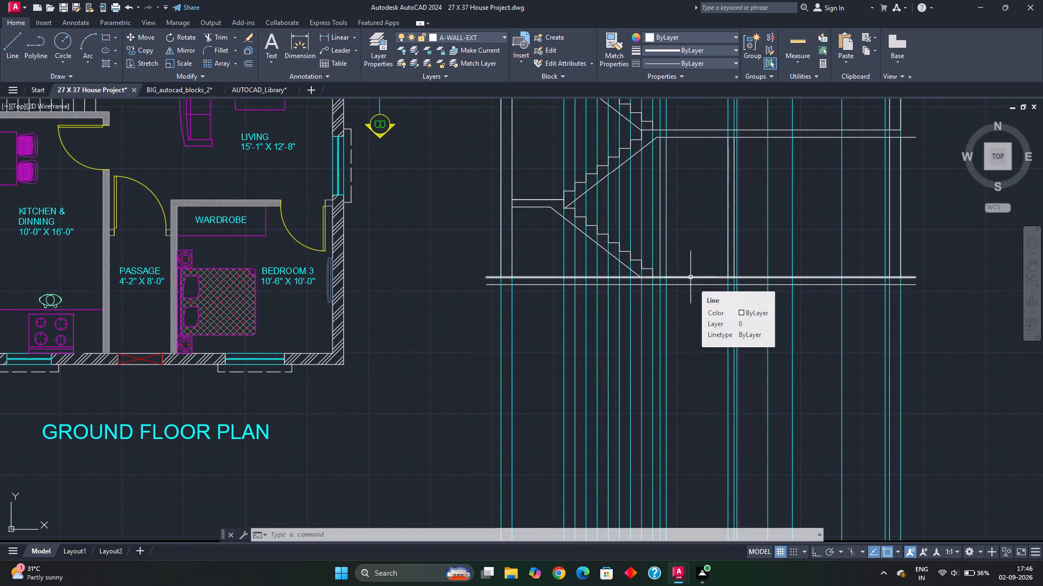
{"action": "scroll", "coordinate": [691, 275], "scroll_direction": "up", "scroll_amount": 2}
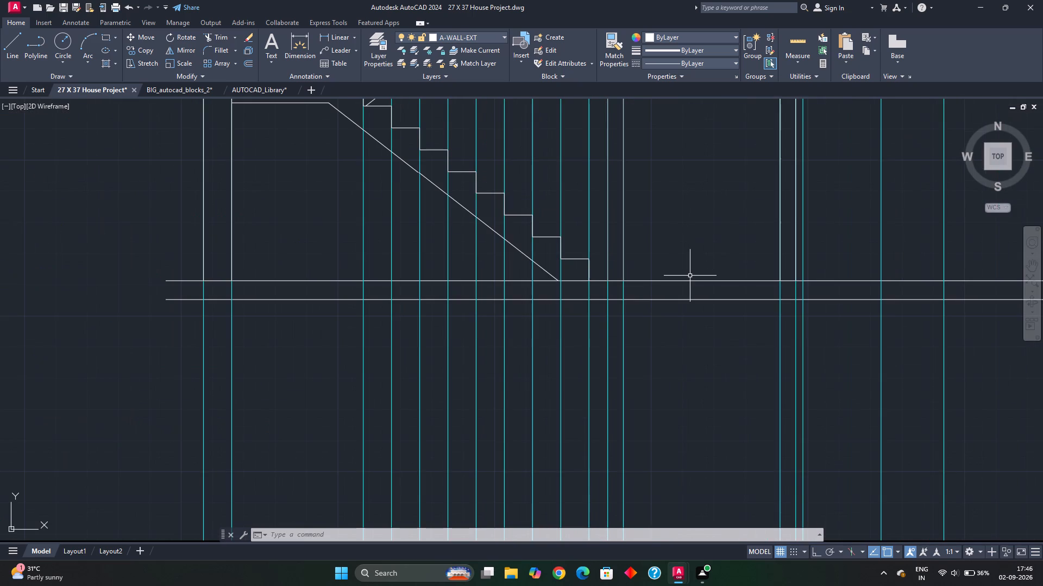
{"action": "middle_click_drag", "start_coordinate": [659, 284], "coordinate": [655, 292]}
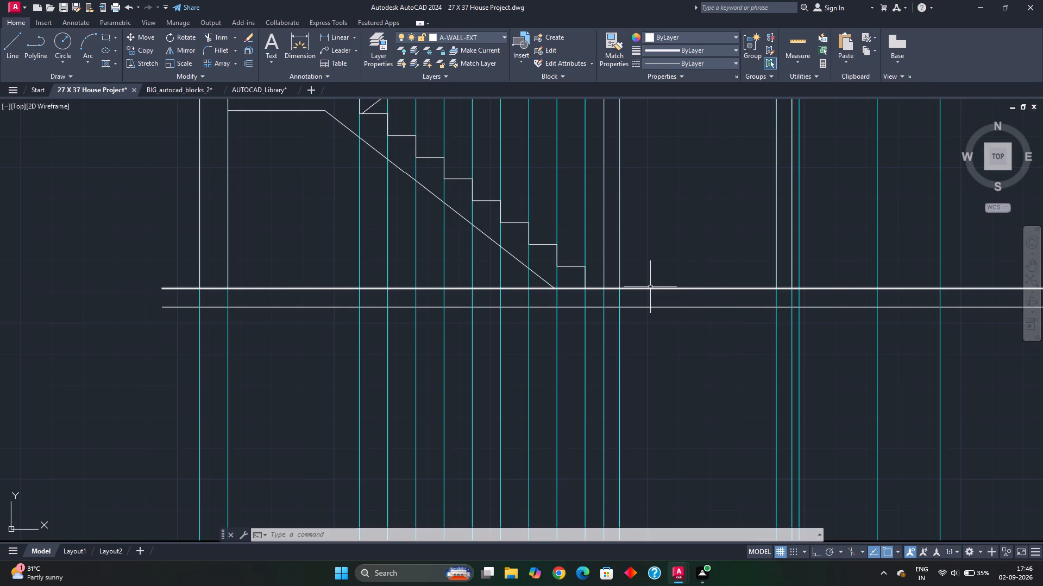
Offset the upper ground floor line of the section 7' upward.
{"action": "left_click", "coordinate": [650, 288]}
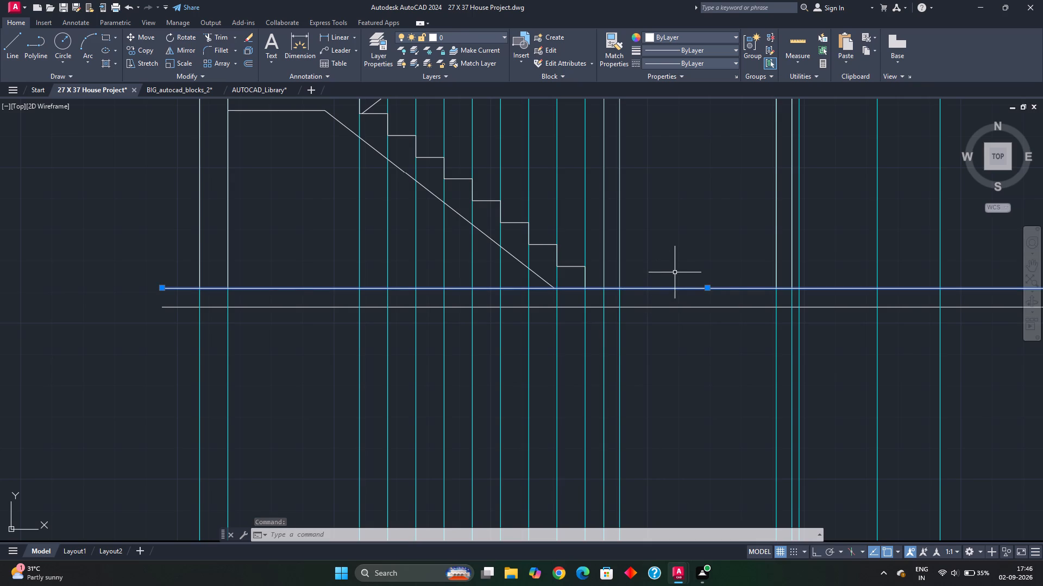
{"action": "key", "text": "o"}
{"action": "key", "text": "Return"}
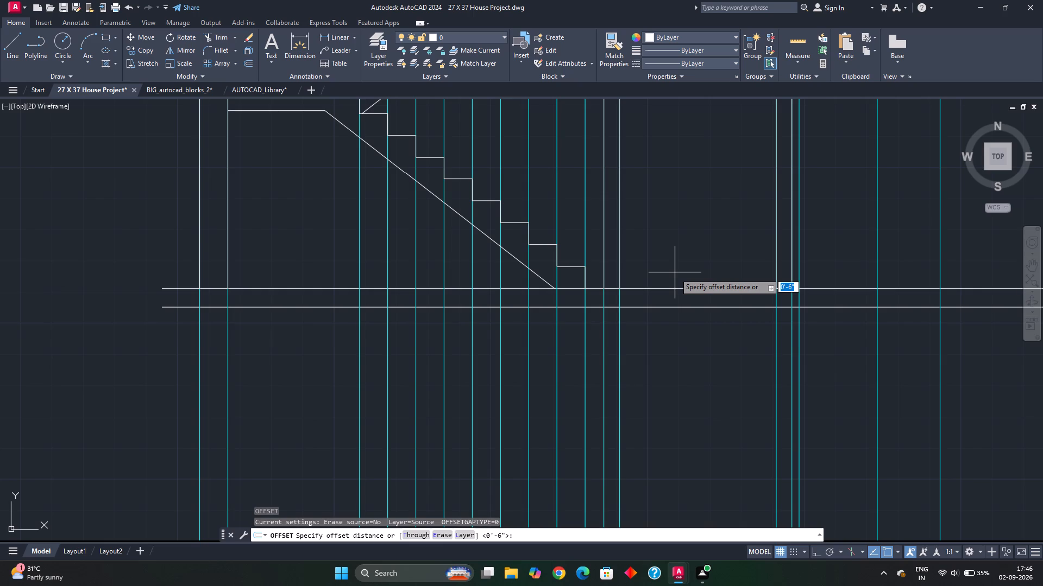
{"action": "key", "text": "7"}
{"action": "key", "text": "apostrophe"}
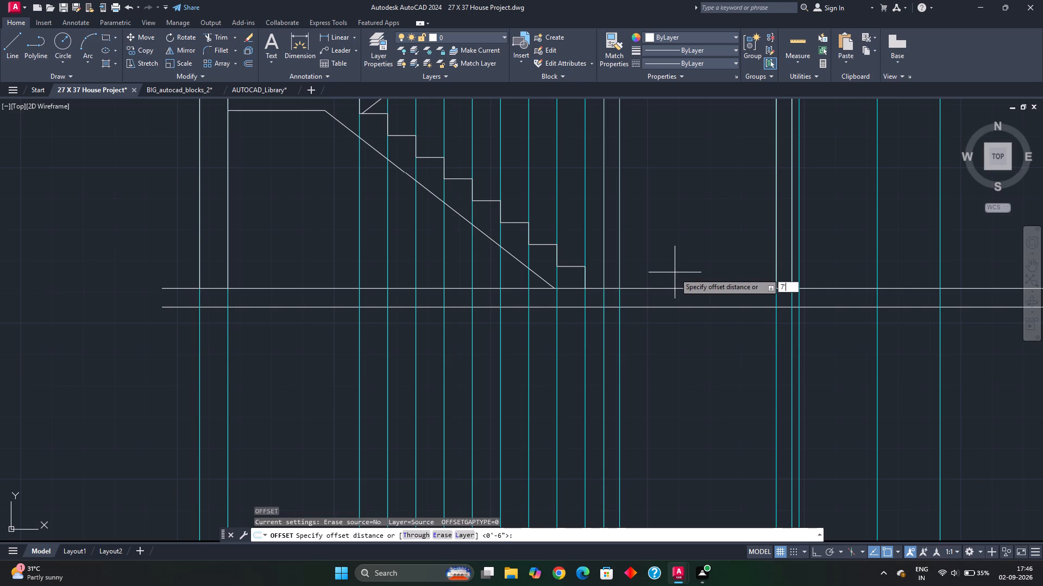
{"action": "key", "text": "Return"}
{"action": "scroll", "coordinate": [675, 241], "scroll_direction": "down", "scroll_amount": 2}
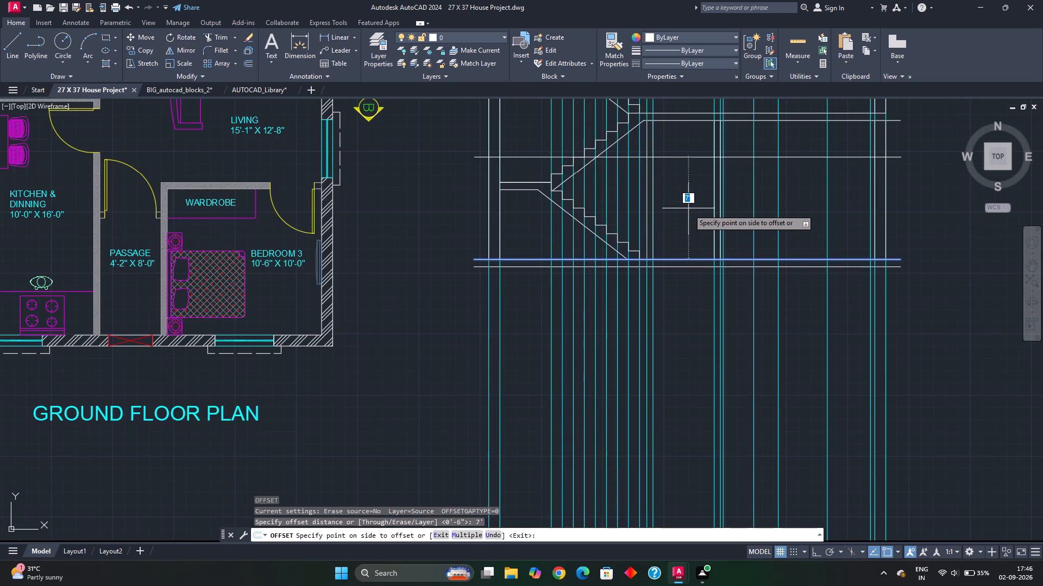
{"action": "left_click", "coordinate": [688, 209]}
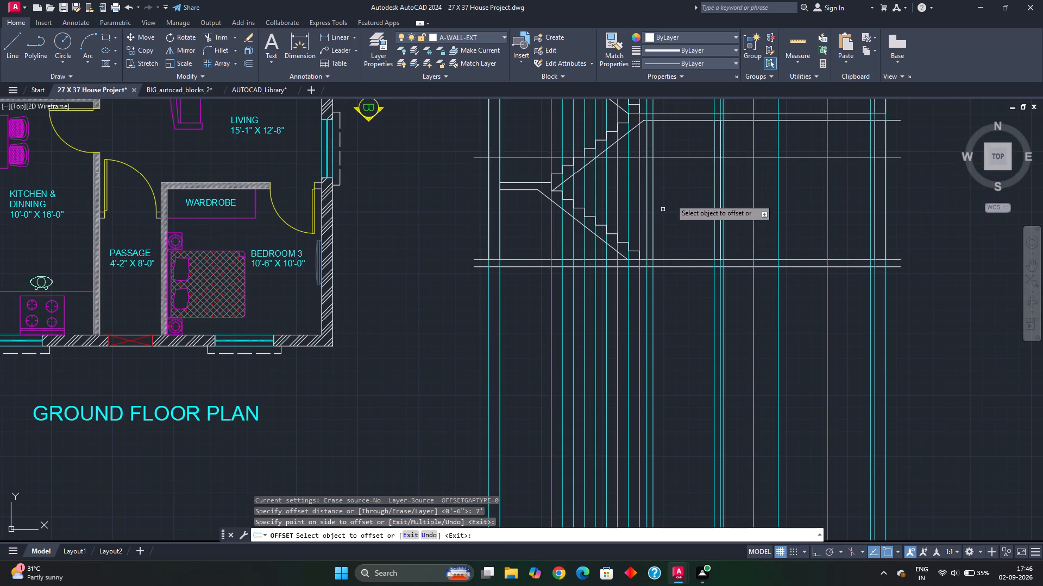
{"action": "key", "text": "Escape"}
{"action": "key", "text": "Escape"}
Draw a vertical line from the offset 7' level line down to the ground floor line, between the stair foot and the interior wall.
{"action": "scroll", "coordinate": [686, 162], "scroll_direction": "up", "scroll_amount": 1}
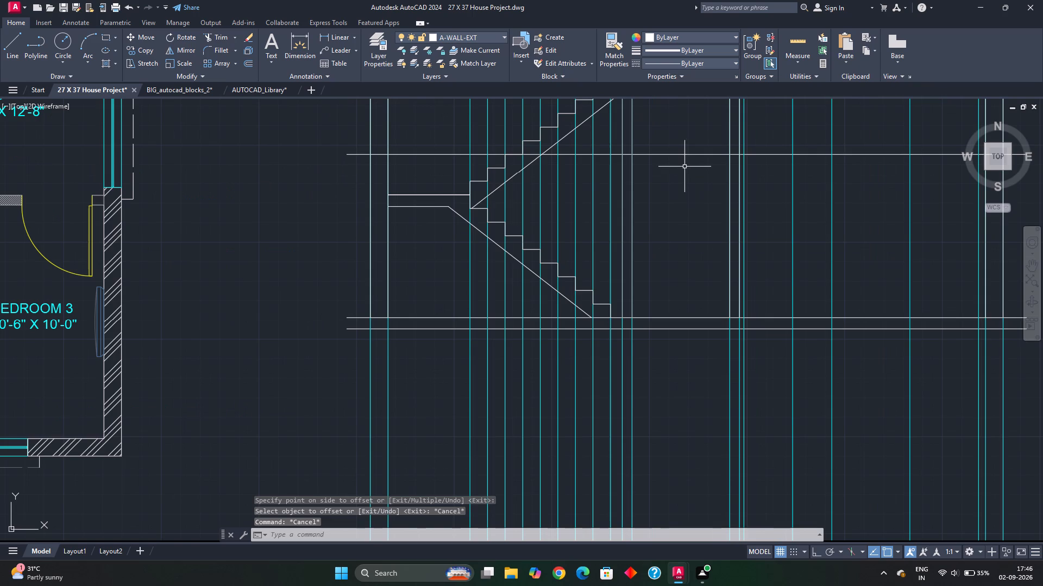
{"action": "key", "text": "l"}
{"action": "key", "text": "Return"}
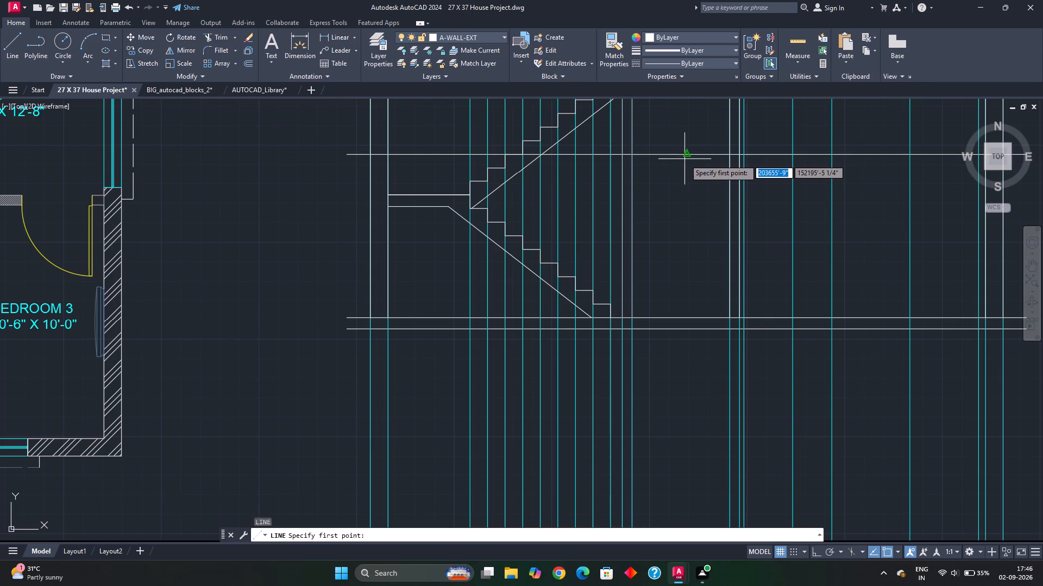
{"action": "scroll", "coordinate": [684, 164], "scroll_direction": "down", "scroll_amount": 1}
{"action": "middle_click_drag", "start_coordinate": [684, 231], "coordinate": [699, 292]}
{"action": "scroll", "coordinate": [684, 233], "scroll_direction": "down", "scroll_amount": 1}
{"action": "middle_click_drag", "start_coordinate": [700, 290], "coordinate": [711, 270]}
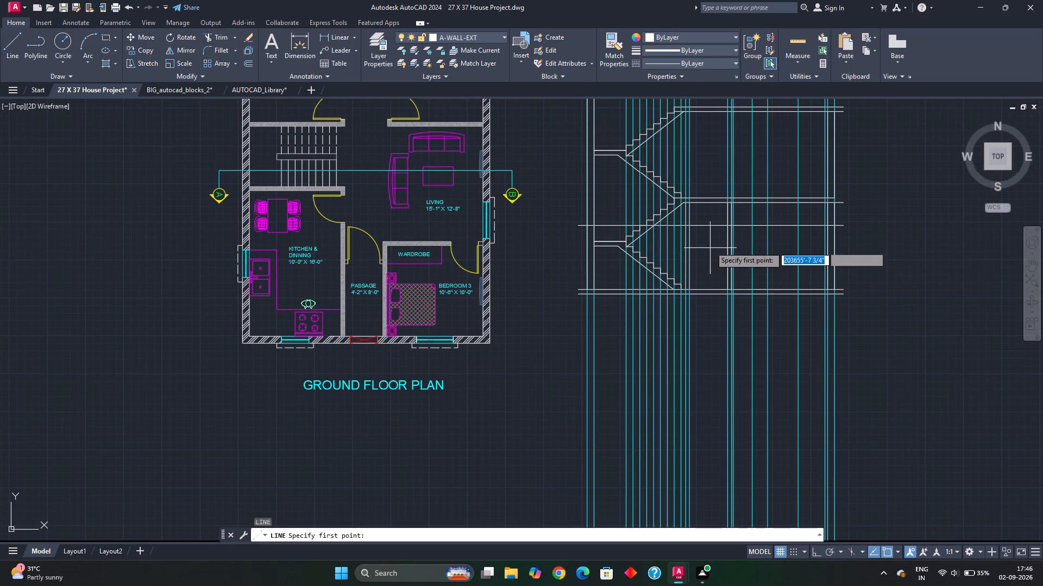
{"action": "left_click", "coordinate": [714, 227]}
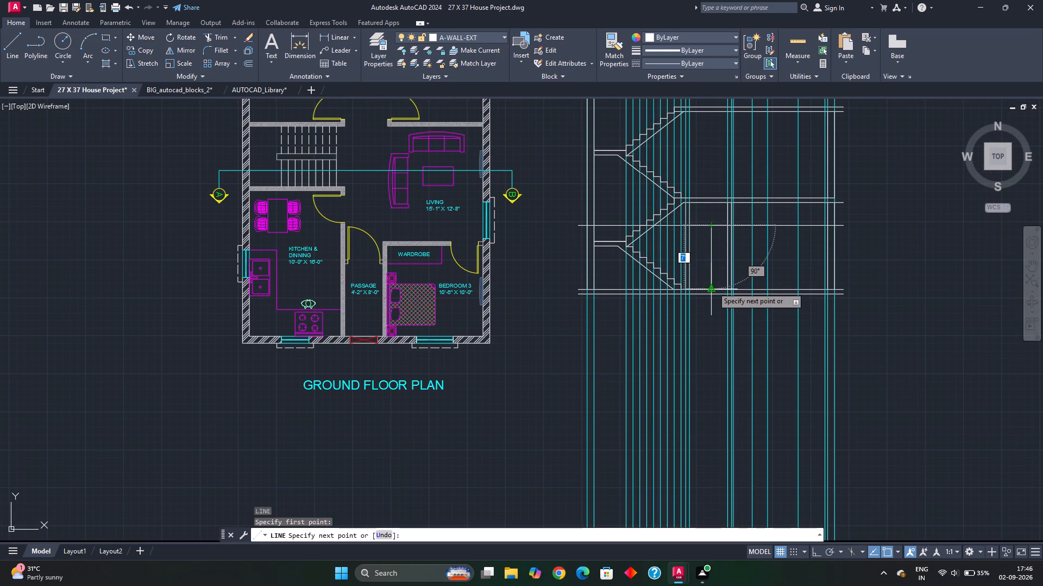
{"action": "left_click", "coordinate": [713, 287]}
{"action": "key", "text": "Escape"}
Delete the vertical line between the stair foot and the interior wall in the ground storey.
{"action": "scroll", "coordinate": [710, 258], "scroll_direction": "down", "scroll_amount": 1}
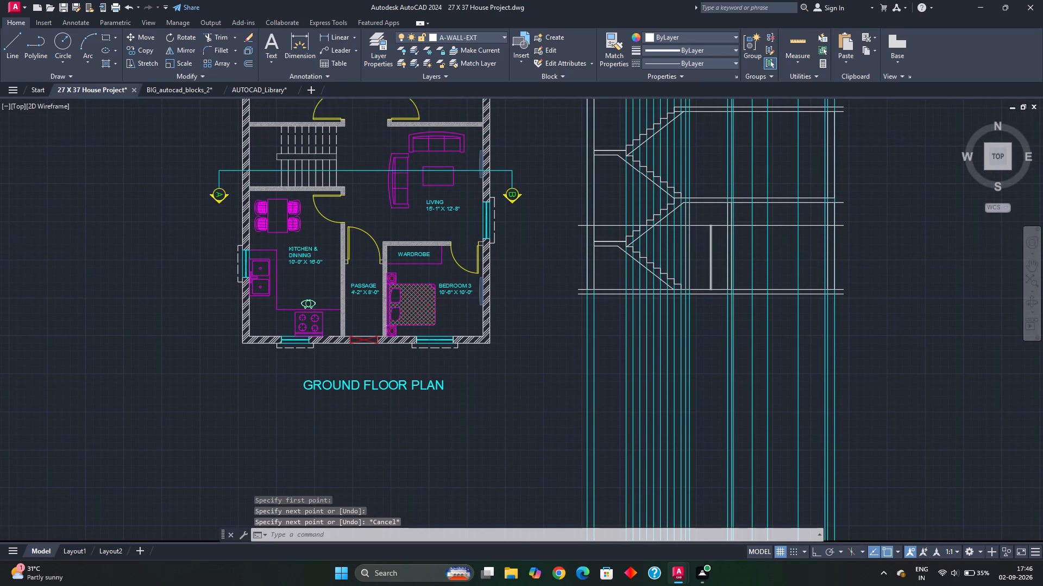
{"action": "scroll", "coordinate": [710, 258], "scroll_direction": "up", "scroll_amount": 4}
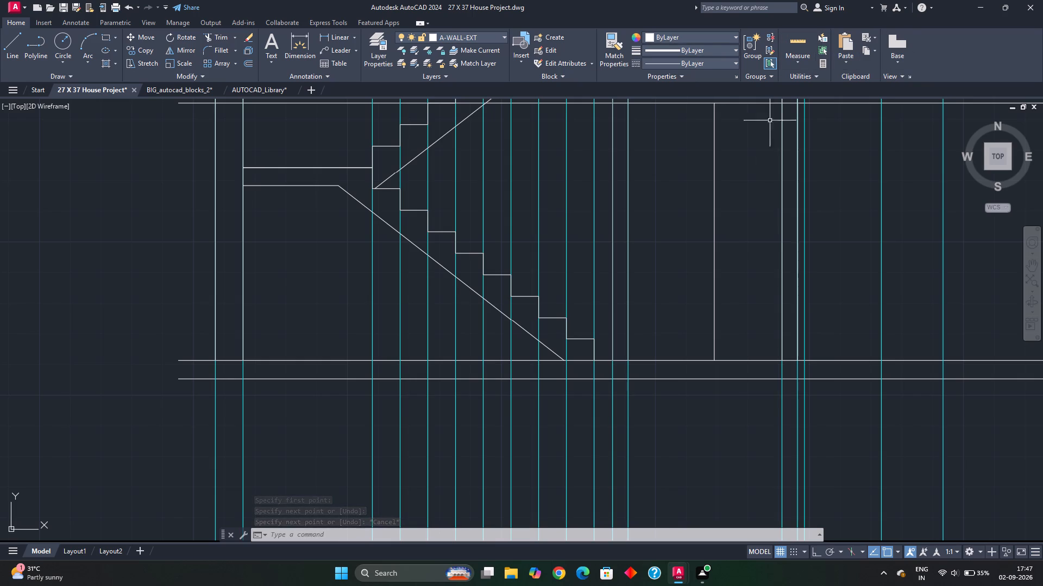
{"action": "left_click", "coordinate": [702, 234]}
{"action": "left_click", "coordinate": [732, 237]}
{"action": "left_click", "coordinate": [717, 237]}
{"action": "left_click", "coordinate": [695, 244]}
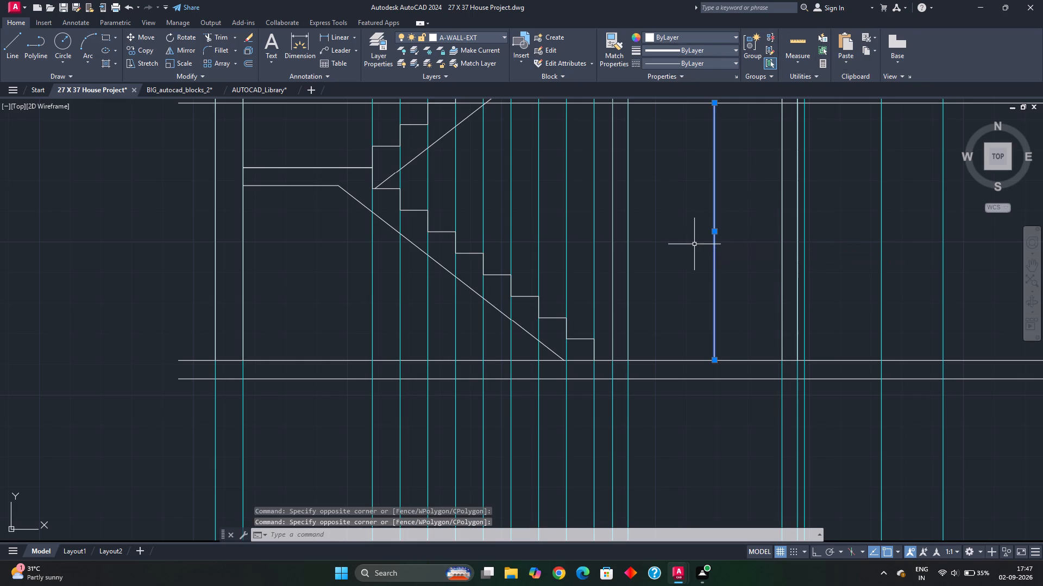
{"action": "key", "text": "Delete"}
Measure the ground-storey bay between the stair foot and the interior wall, below the offset level line.
{"action": "left_click", "coordinate": [798, 44]}
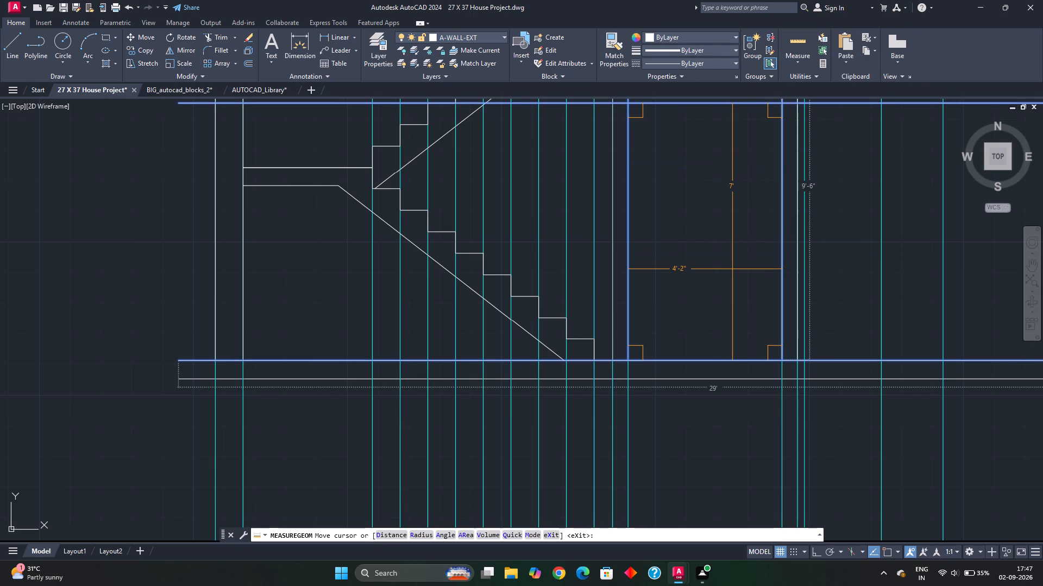
{"action": "key", "text": "Escape"}
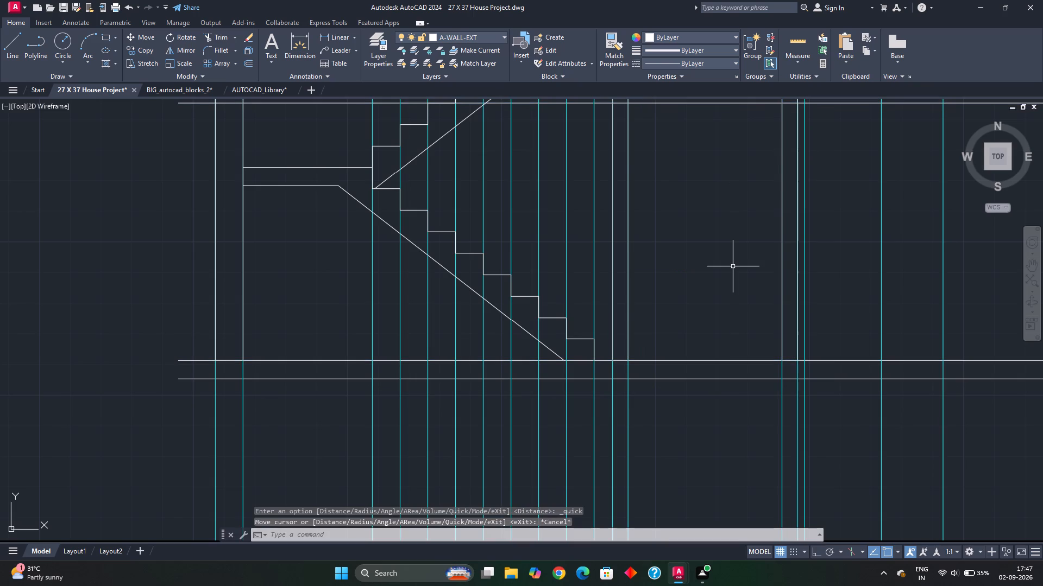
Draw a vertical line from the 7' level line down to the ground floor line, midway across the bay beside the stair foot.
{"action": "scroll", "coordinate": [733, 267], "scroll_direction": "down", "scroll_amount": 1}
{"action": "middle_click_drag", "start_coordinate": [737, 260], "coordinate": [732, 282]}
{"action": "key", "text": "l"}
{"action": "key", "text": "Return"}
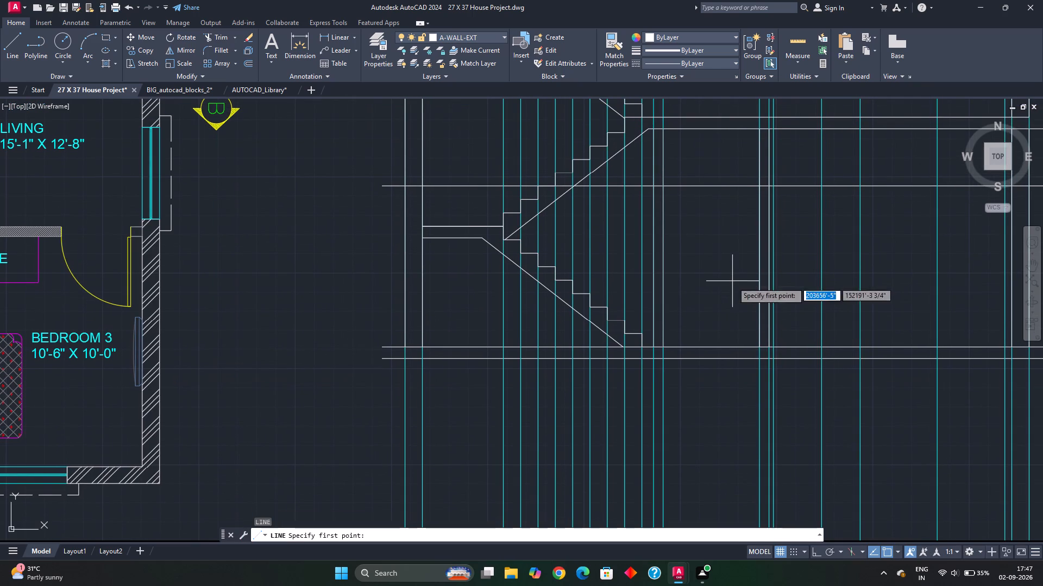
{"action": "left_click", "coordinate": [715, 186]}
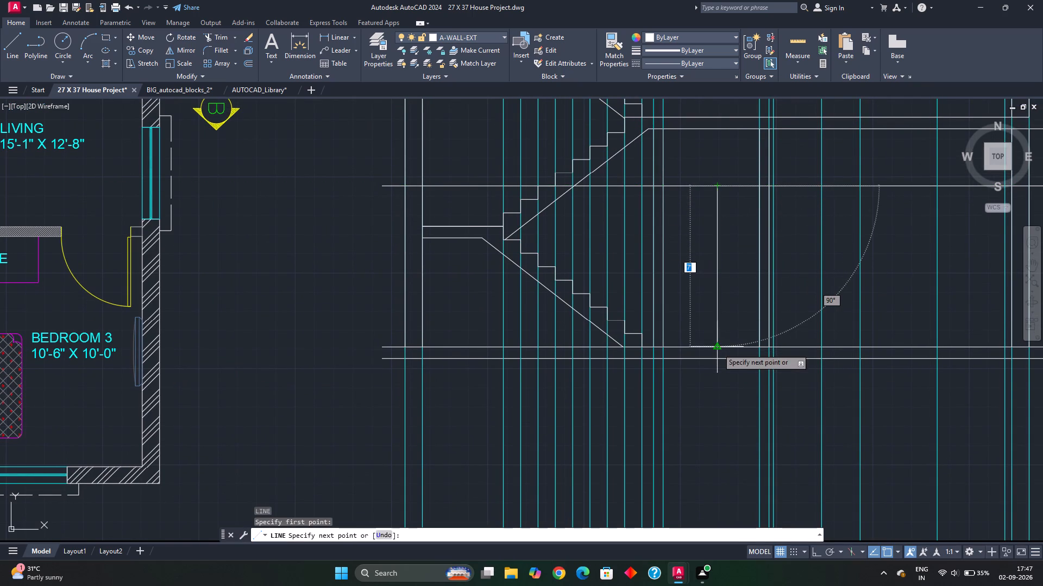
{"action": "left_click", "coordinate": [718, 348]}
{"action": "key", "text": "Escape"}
Measure the width of the passage door opening in the ground floor plan.
{"action": "scroll", "coordinate": [599, 285], "scroll_direction": "down", "scroll_amount": 1}
{"action": "middle_click_drag", "start_coordinate": [607, 297], "coordinate": [844, 288]}
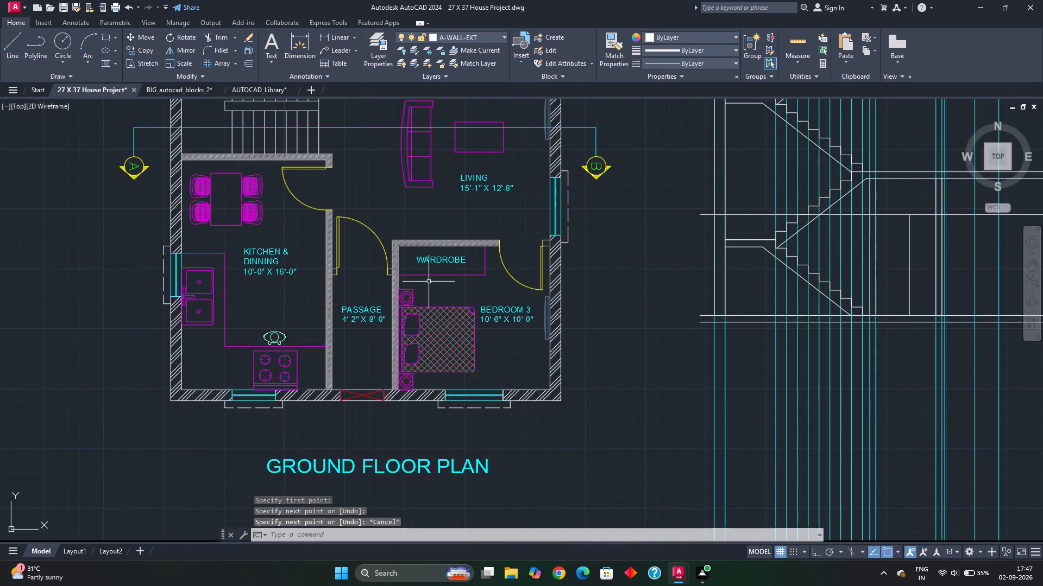
{"action": "scroll", "coordinate": [424, 282], "scroll_direction": "up", "scroll_amount": 1}
{"action": "middle_click", "coordinate": [353, 273]}
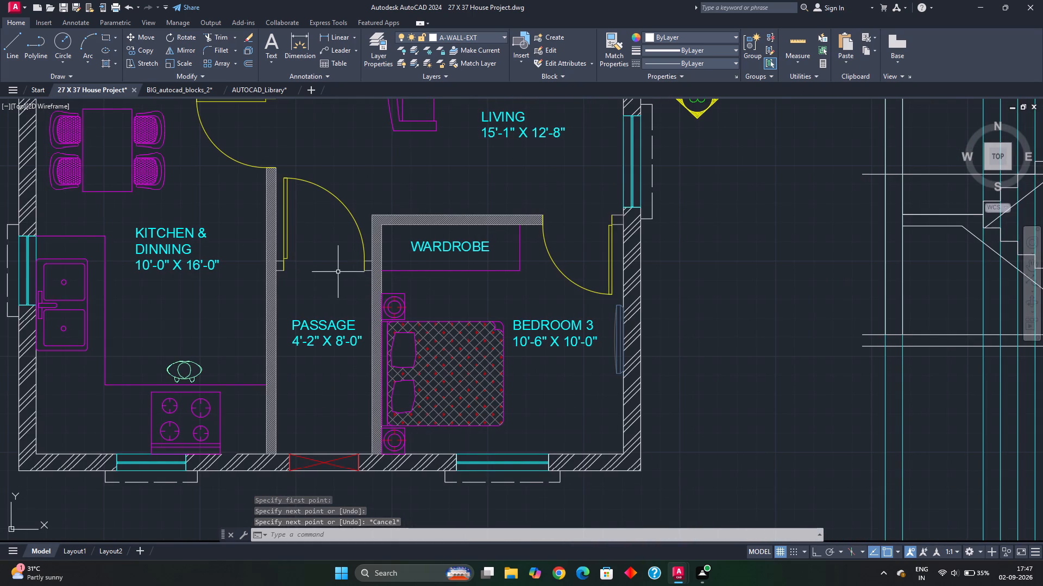
{"action": "left_click", "coordinate": [793, 43]}
{"action": "scroll", "coordinate": [337, 266], "scroll_direction": "up", "scroll_amount": 1}
{"action": "key", "text": "Escape"}
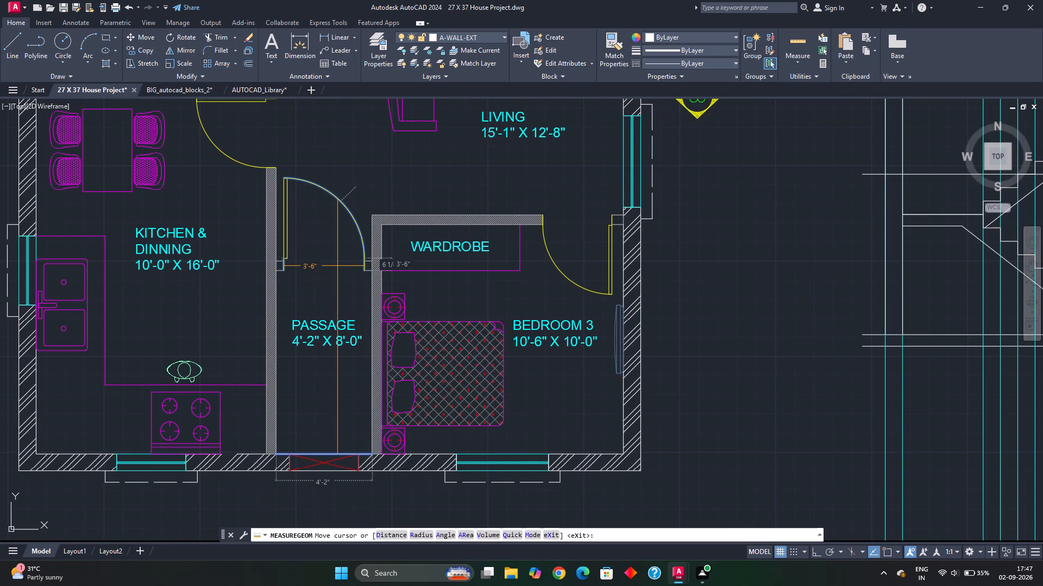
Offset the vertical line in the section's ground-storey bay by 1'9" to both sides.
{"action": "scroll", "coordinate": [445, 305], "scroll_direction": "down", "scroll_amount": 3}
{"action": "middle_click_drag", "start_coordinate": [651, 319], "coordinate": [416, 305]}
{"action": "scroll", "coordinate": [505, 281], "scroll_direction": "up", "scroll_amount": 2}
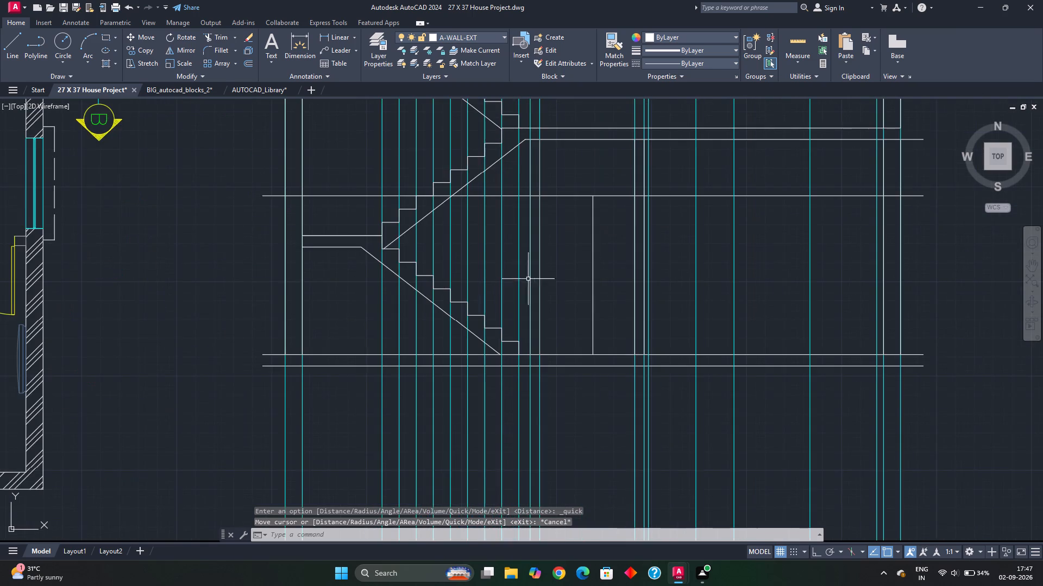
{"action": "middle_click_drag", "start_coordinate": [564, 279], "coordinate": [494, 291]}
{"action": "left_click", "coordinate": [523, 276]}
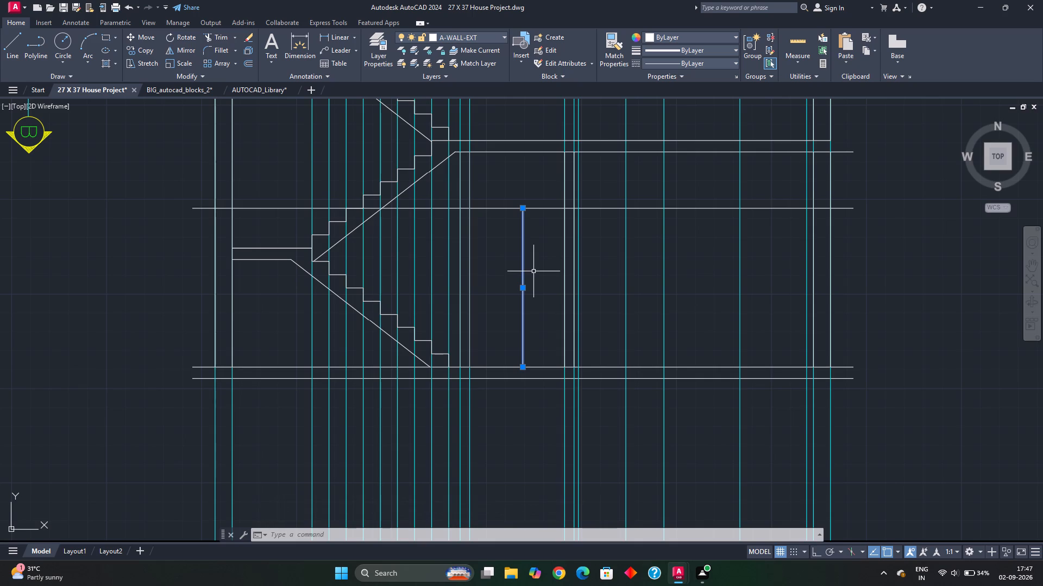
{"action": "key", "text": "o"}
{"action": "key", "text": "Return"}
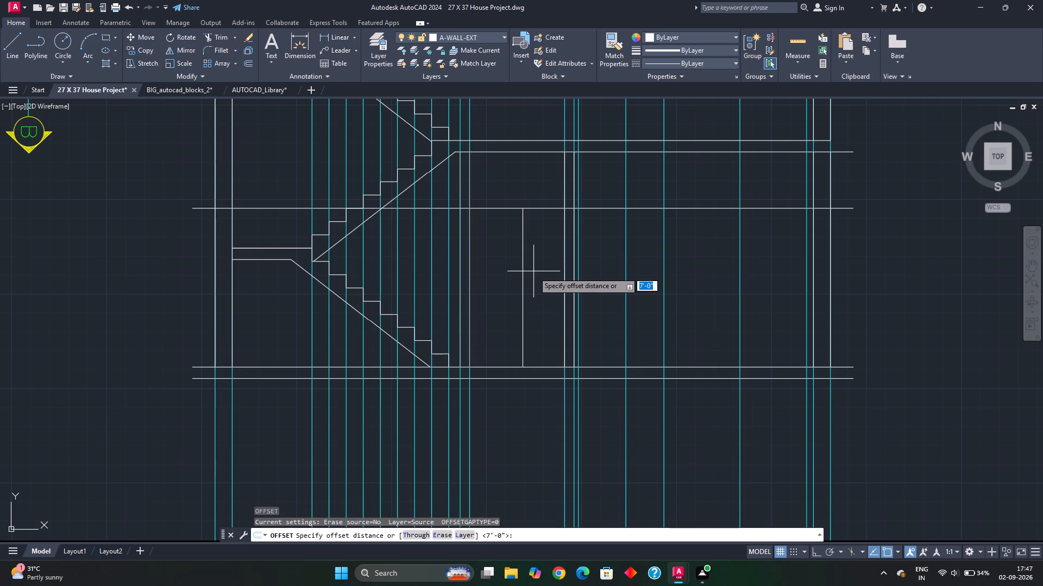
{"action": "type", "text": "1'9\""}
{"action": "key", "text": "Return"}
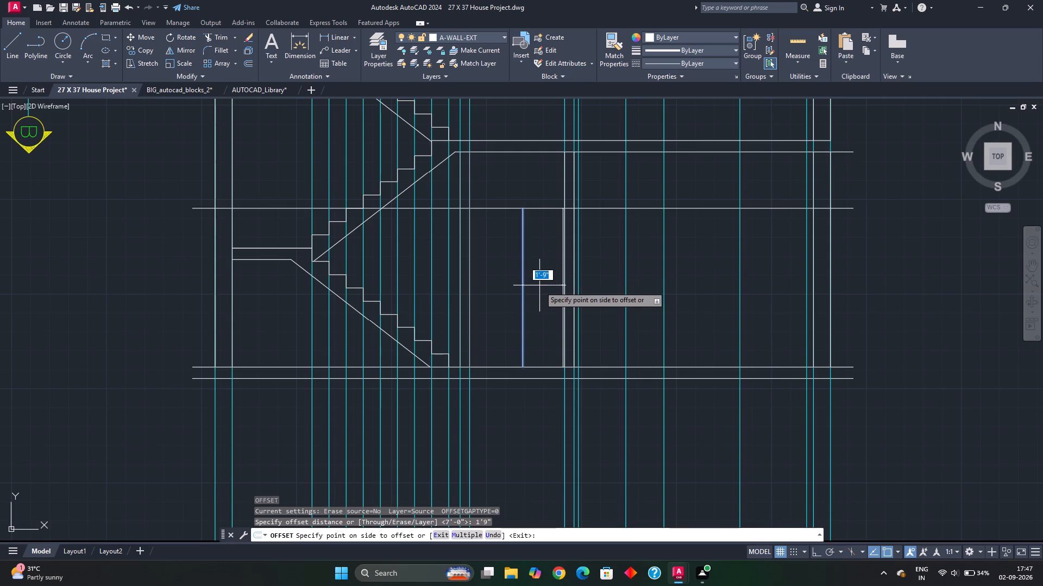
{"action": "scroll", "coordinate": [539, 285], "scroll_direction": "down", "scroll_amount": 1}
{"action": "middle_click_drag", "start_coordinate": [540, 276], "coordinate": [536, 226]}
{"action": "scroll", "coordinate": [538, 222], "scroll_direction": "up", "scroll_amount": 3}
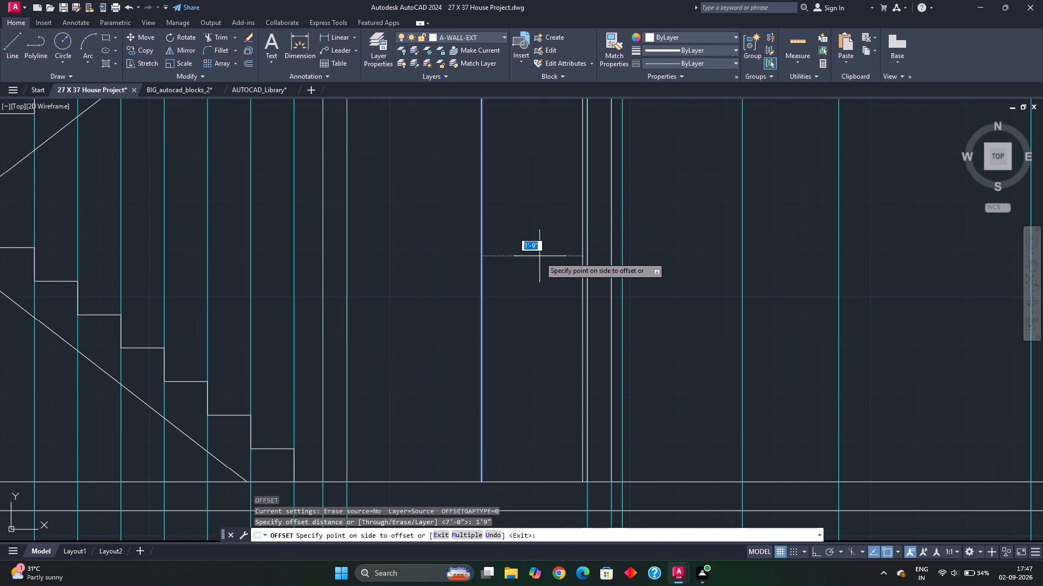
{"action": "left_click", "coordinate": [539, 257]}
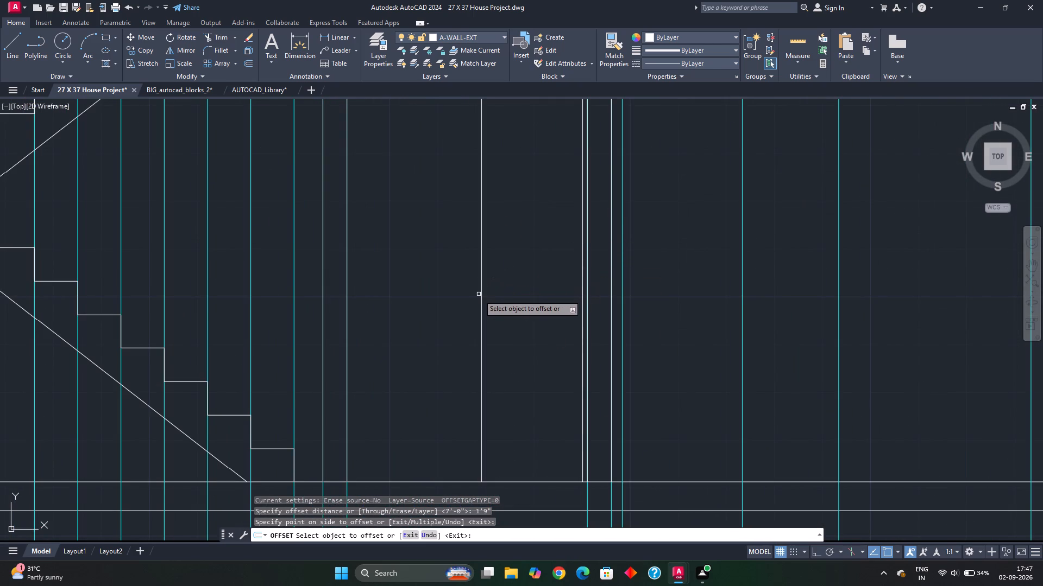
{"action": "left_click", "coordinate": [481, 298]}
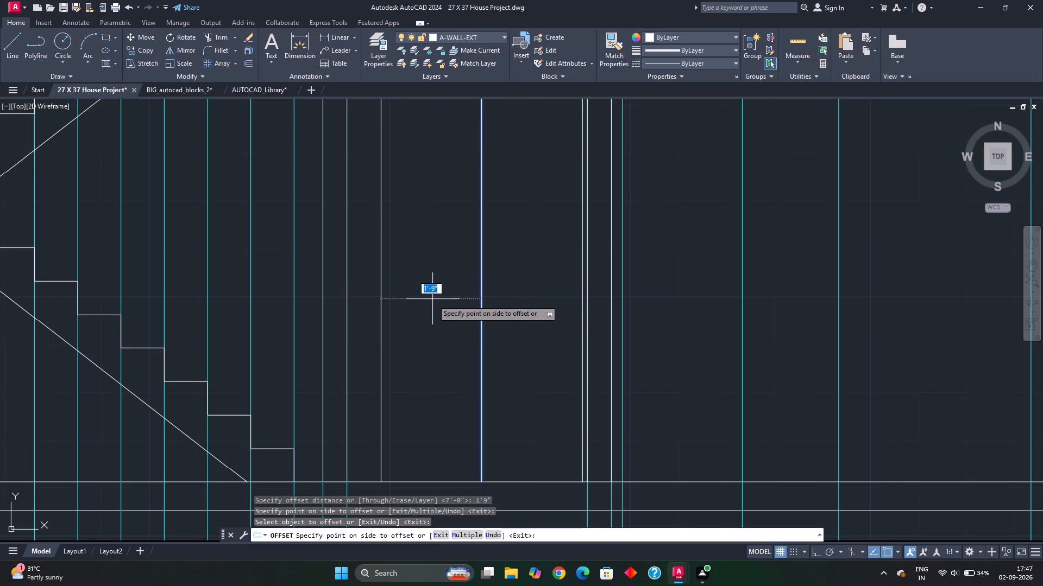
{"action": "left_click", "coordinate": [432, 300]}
Examine the passage door and its side walls in the ground floor plan against the section's opening lines.
{"action": "scroll", "coordinate": [447, 264], "scroll_direction": "down", "scroll_amount": 2}
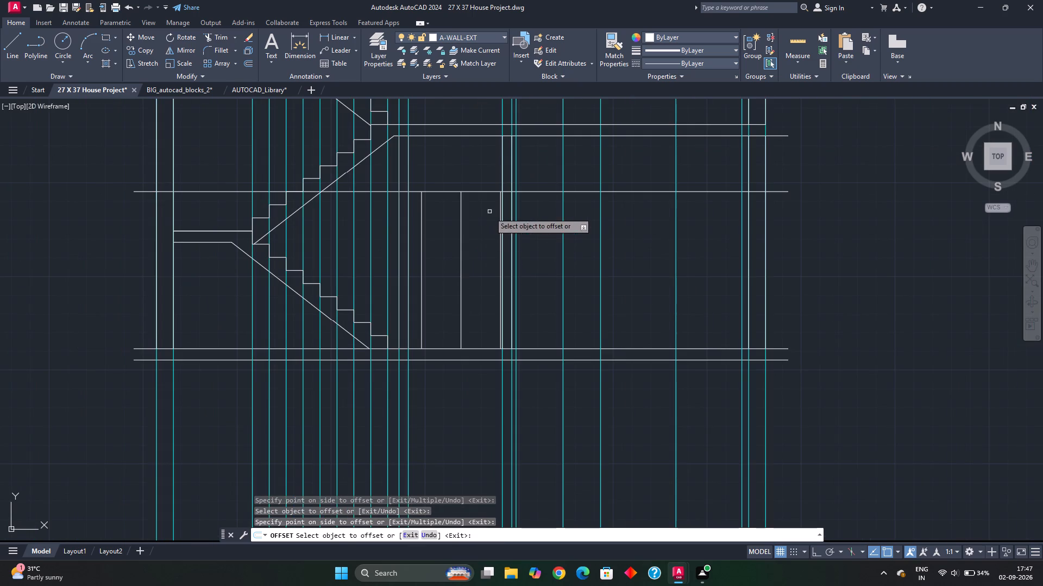
{"action": "middle_click_drag", "start_coordinate": [490, 211], "coordinate": [477, 250]}
{"action": "scroll", "coordinate": [480, 247], "scroll_direction": "down", "scroll_amount": 2}
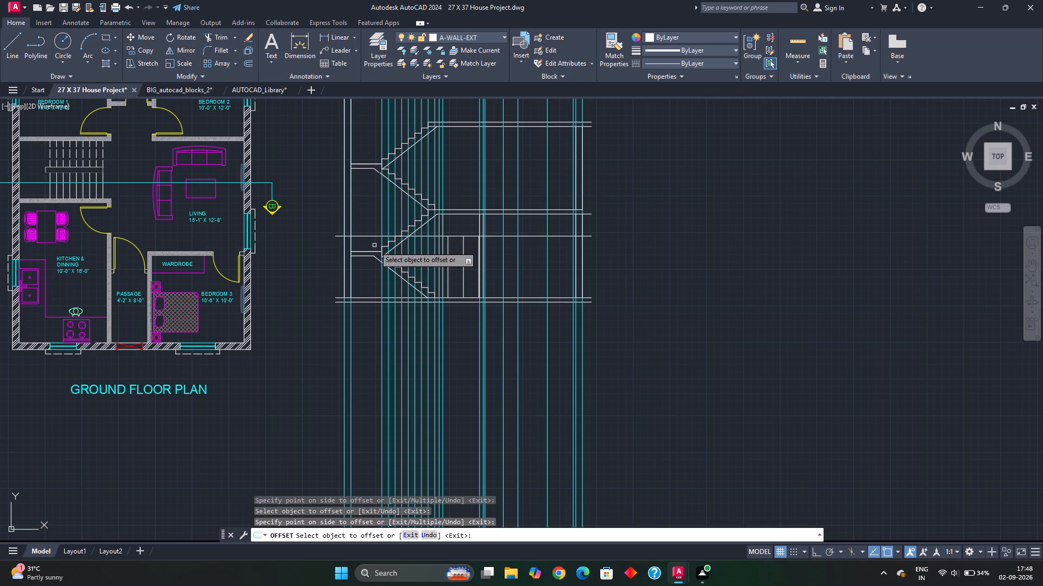
{"action": "middle_click_drag", "start_coordinate": [312, 256], "coordinate": [466, 254]}
{"action": "scroll", "coordinate": [277, 269], "scroll_direction": "up", "scroll_amount": 2}
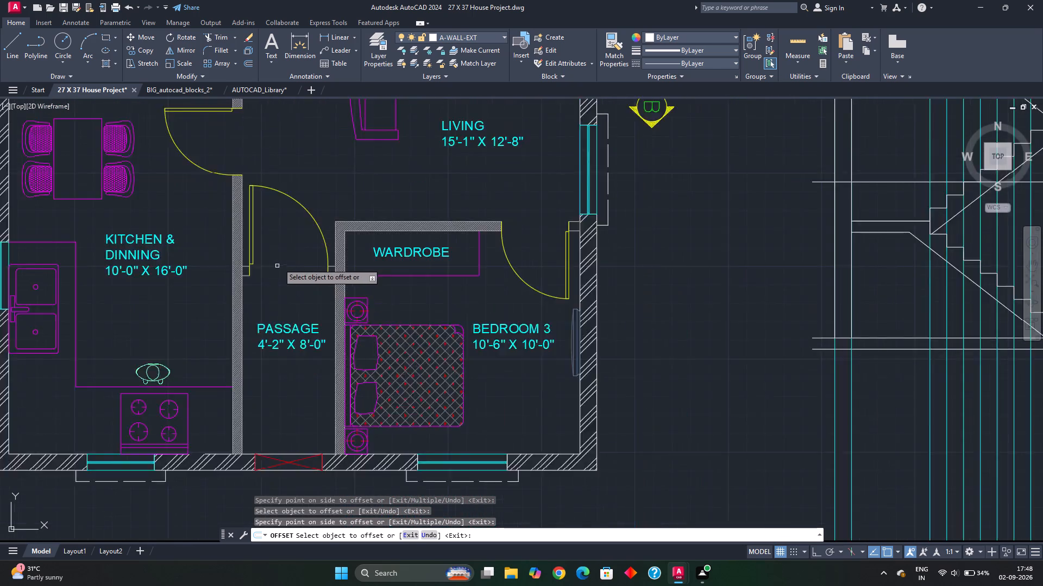
{"action": "scroll", "coordinate": [279, 263], "scroll_direction": "up", "scroll_amount": 1}
{"action": "middle_click_drag", "start_coordinate": [323, 286], "coordinate": [399, 234]}
{"action": "scroll", "coordinate": [480, 261], "scroll_direction": "down", "scroll_amount": 1}
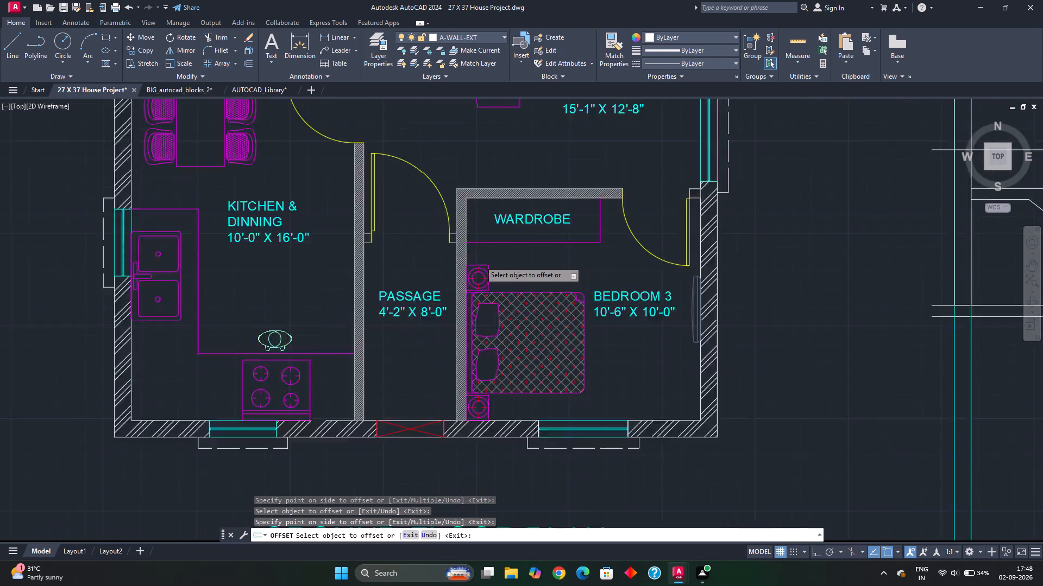
{"action": "scroll", "coordinate": [480, 261], "scroll_direction": "down", "scroll_amount": 2}
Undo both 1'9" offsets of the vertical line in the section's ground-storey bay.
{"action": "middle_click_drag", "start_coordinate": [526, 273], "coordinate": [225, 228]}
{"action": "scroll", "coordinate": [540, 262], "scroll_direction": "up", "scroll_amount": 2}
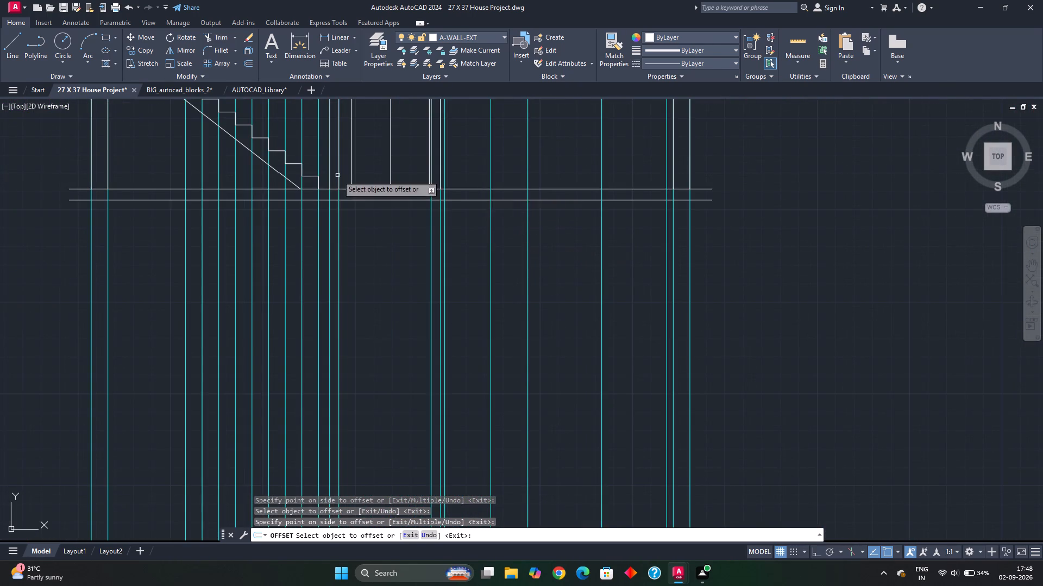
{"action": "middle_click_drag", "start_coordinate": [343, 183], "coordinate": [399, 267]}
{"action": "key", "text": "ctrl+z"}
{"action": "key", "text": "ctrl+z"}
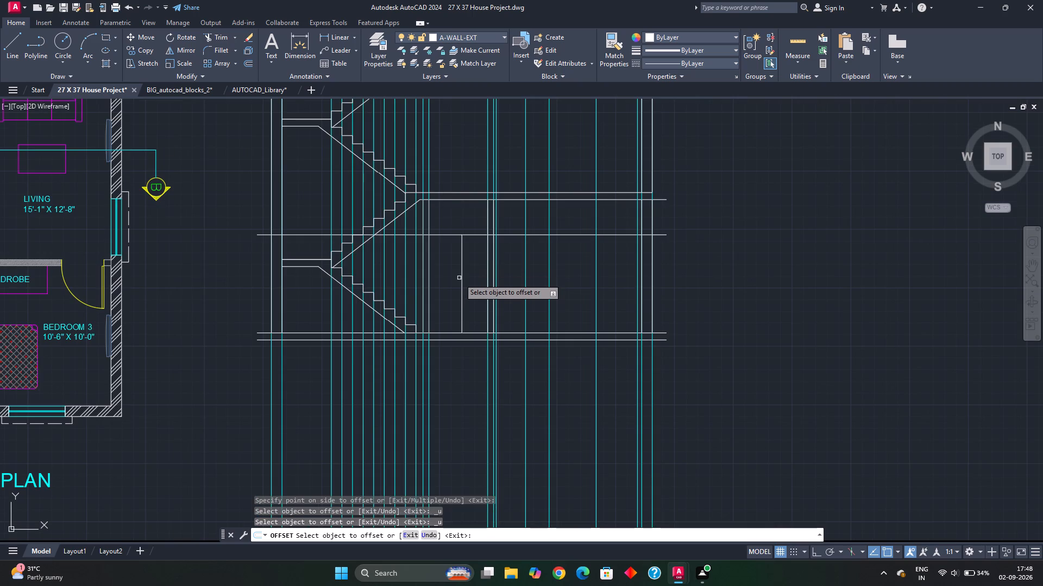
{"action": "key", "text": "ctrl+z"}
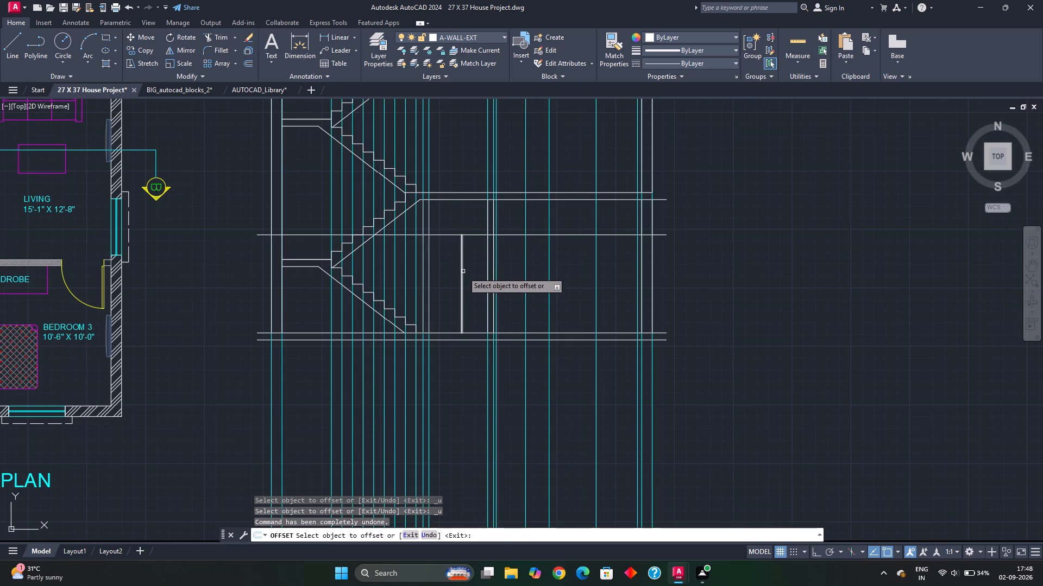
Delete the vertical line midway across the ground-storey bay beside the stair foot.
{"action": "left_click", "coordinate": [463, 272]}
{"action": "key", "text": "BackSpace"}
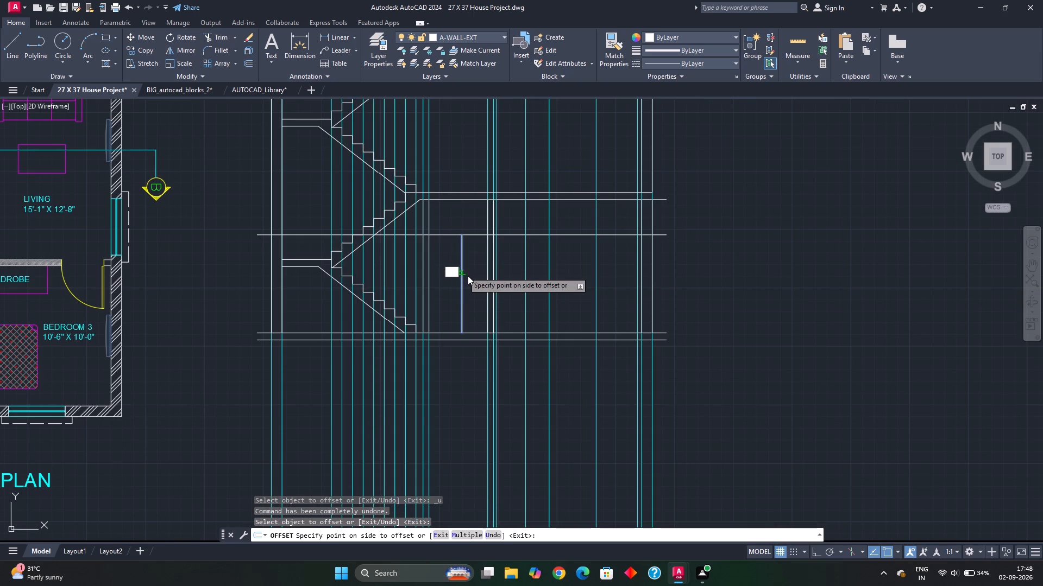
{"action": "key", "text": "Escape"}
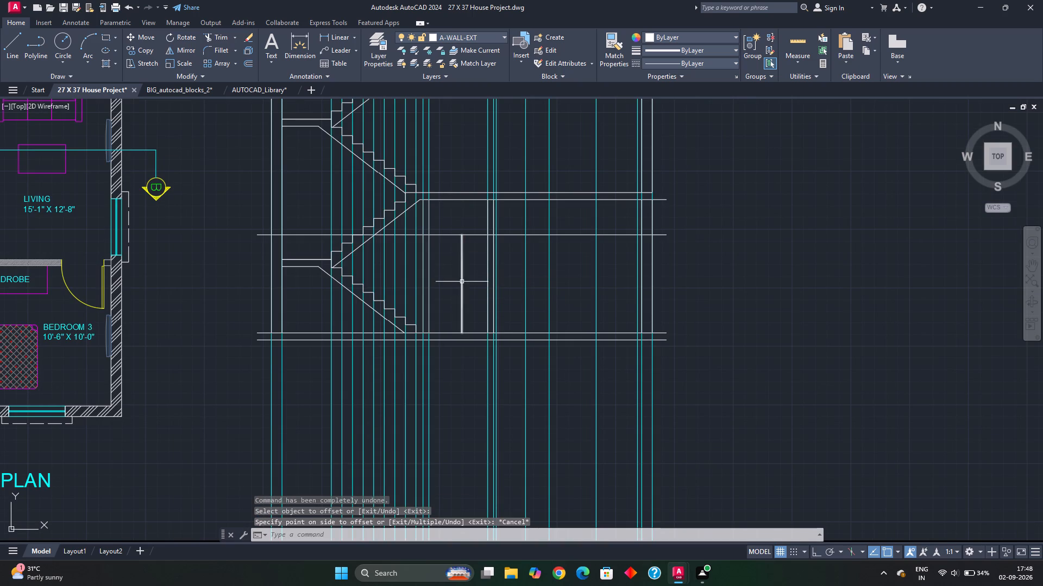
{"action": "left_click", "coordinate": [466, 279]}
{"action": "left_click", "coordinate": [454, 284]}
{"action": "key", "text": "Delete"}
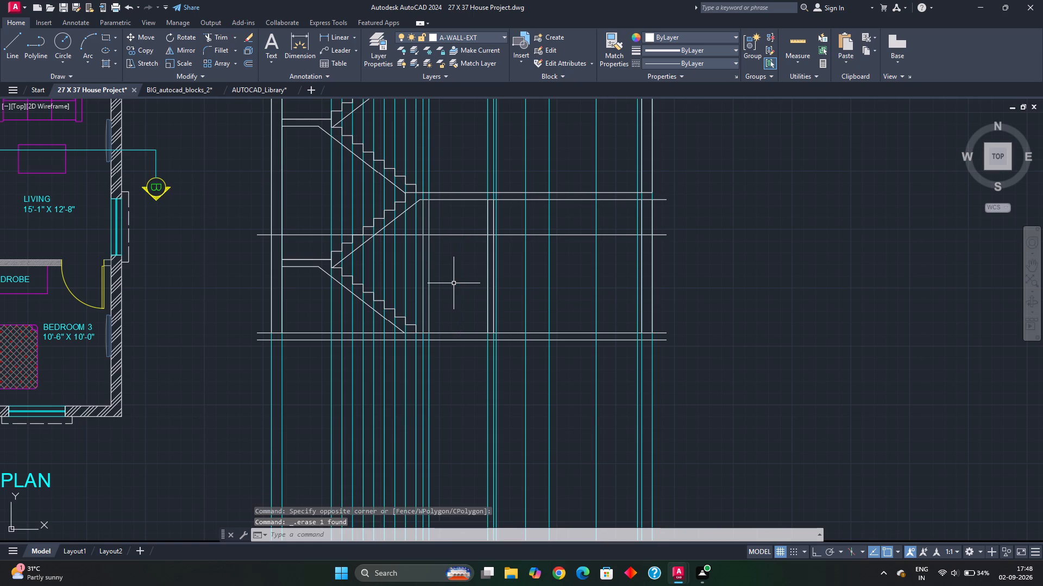
Measure the width and height of the section's ground-storey bay beside the stair foot, below the 7' level line.
{"action": "middle_click_drag", "start_coordinate": [454, 283], "coordinate": [461, 245]}
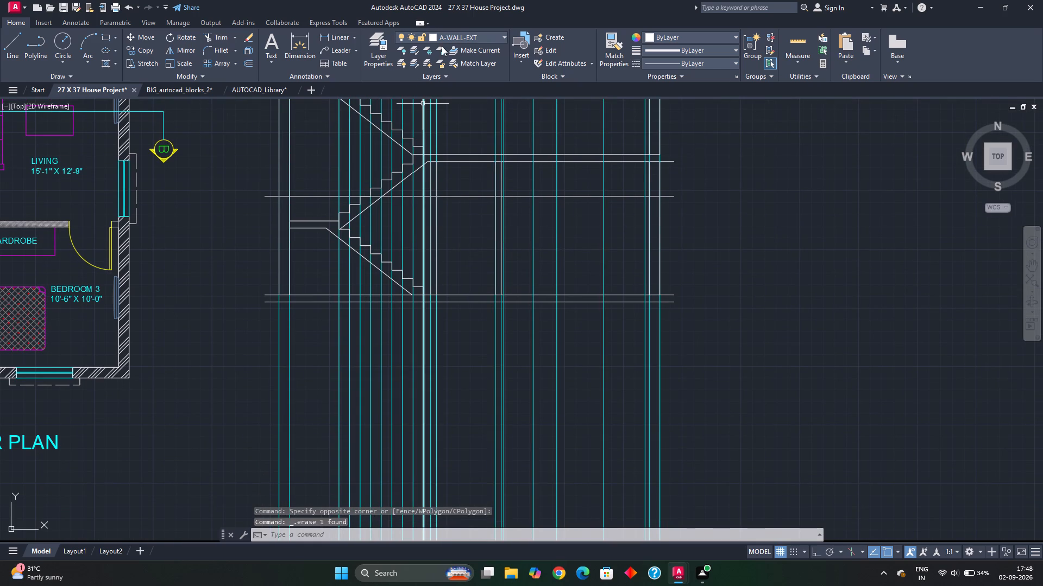
{"action": "left_click", "coordinate": [793, 41]}
{"action": "scroll", "coordinate": [489, 248], "scroll_direction": "up", "scroll_amount": 1}
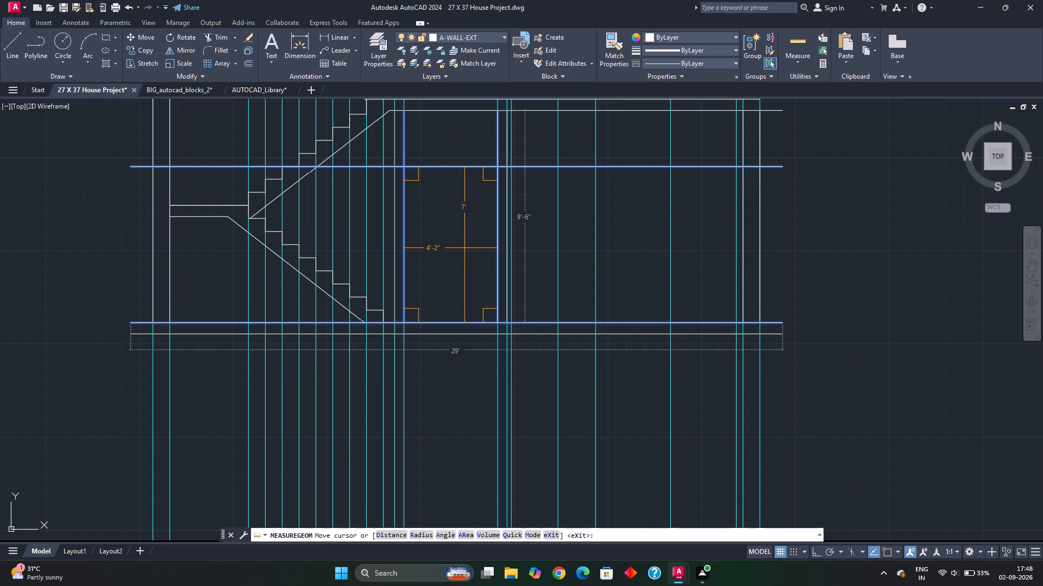
{"action": "key", "text": "Escape"}
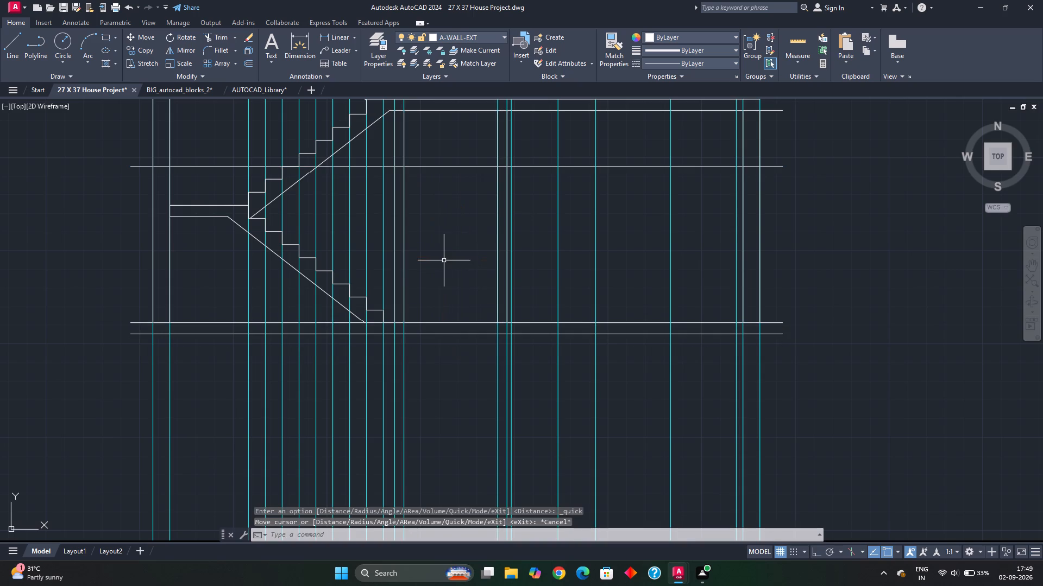
Measure the small wall returns on both sides of the passage door in the ground floor plan.
{"action": "middle_click_drag", "start_coordinate": [129, 301], "coordinate": [481, 288]}
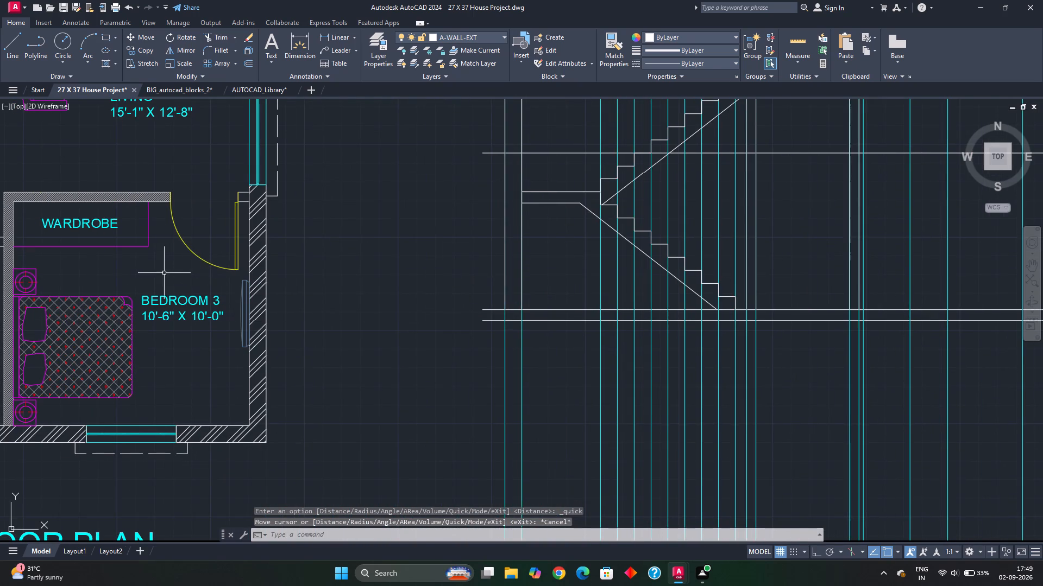
{"action": "middle_click_drag", "start_coordinate": [176, 275], "coordinate": [634, 283]}
{"action": "scroll", "coordinate": [442, 262], "scroll_direction": "up", "scroll_amount": 2}
{"action": "middle_click_drag", "start_coordinate": [455, 260], "coordinate": [471, 294]}
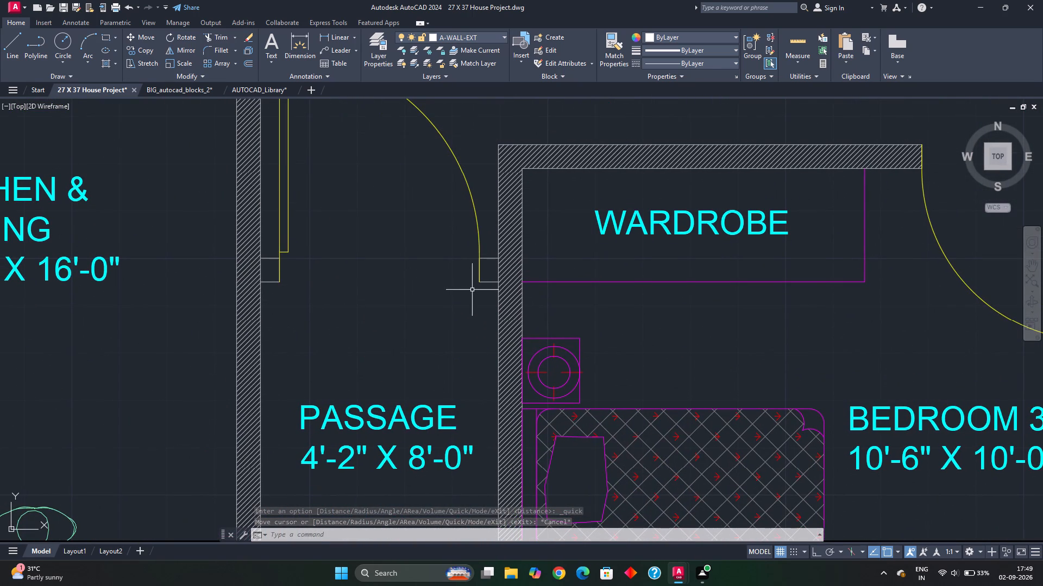
{"action": "left_click", "coordinate": [794, 44]}
{"action": "scroll", "coordinate": [485, 280], "scroll_direction": "up", "scroll_amount": 1}
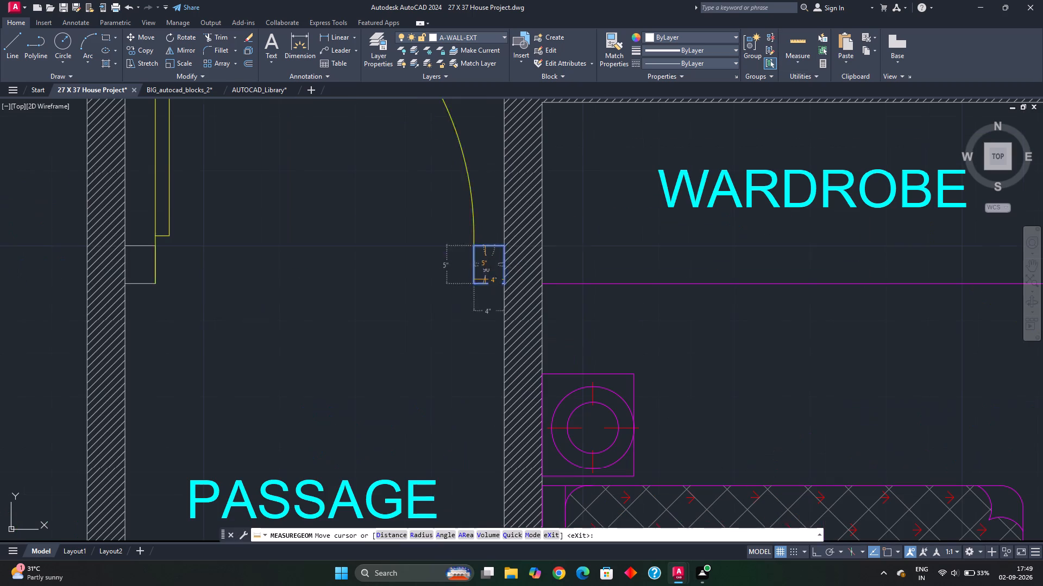
{"action": "scroll", "coordinate": [488, 268], "scroll_direction": "up", "scroll_amount": 3}
{"action": "scroll", "coordinate": [487, 268], "scroll_direction": "down", "scroll_amount": 1}
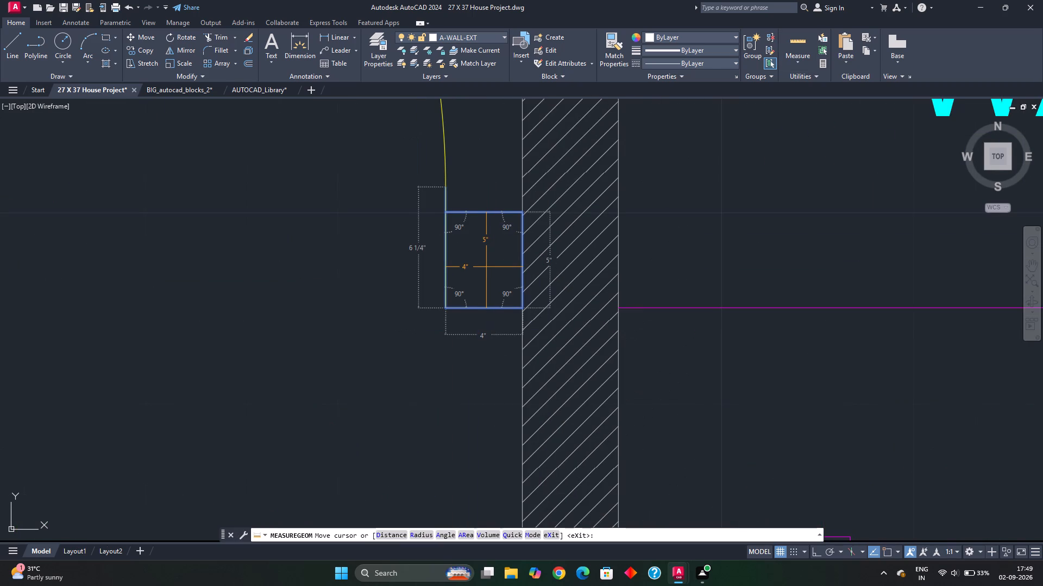
{"action": "scroll", "coordinate": [486, 267], "scroll_direction": "down", "scroll_amount": 2}
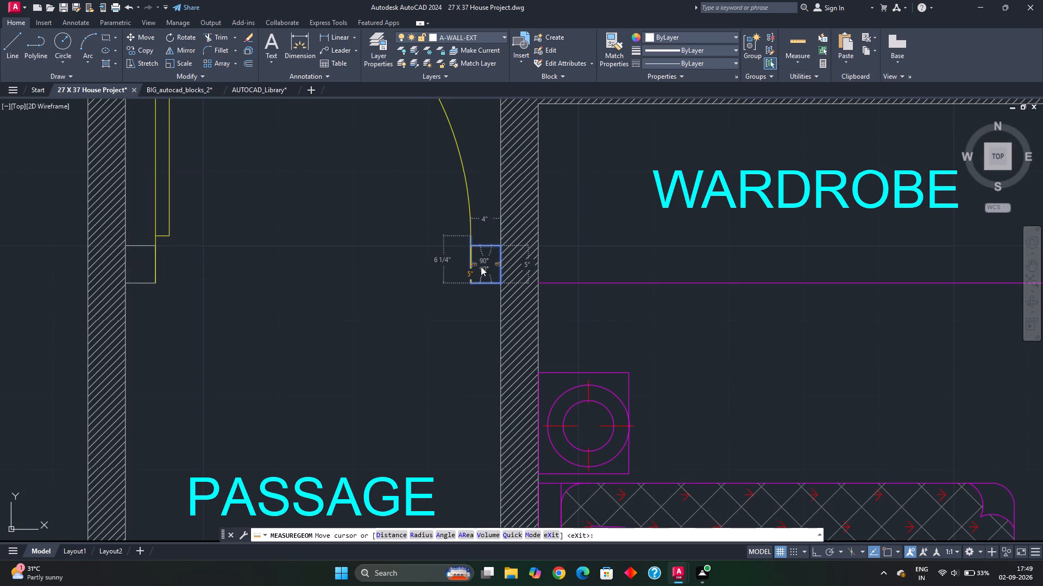
{"action": "middle_click_drag", "start_coordinate": [287, 281], "coordinate": [614, 286]}
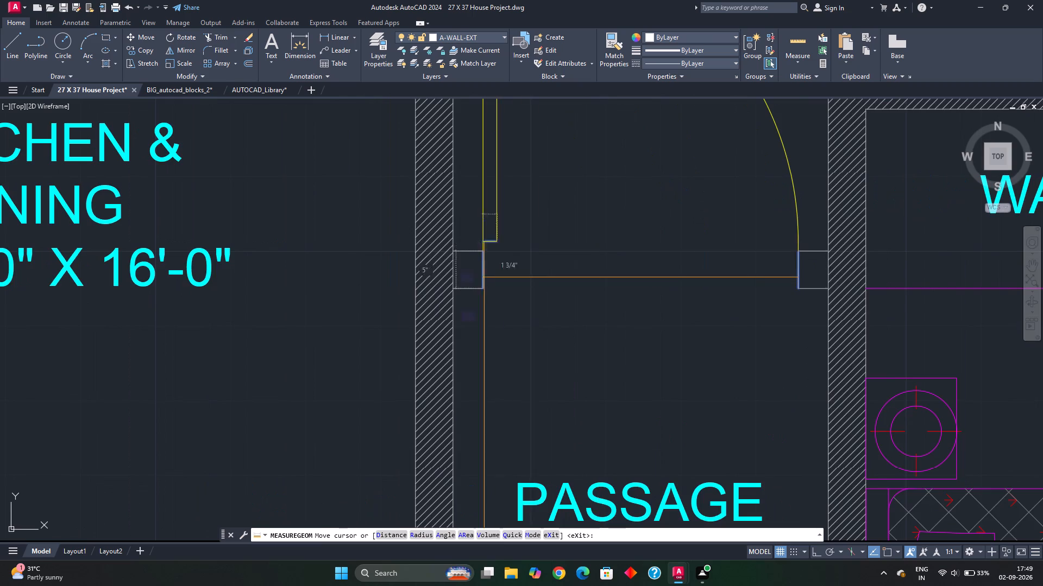
{"action": "scroll", "coordinate": [481, 277], "scroll_direction": "up", "scroll_amount": 2}
{"action": "key", "text": "Escape"}
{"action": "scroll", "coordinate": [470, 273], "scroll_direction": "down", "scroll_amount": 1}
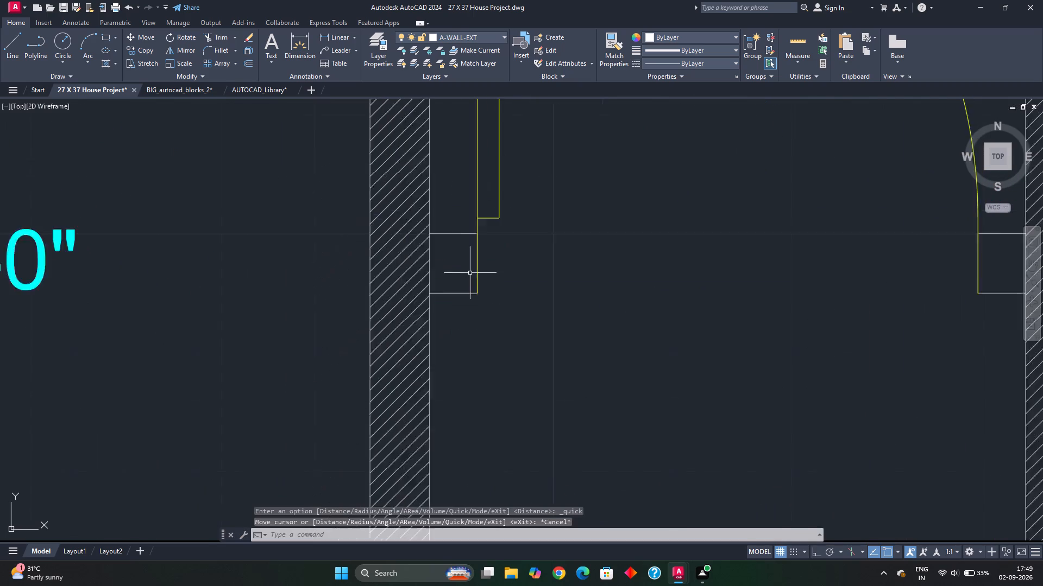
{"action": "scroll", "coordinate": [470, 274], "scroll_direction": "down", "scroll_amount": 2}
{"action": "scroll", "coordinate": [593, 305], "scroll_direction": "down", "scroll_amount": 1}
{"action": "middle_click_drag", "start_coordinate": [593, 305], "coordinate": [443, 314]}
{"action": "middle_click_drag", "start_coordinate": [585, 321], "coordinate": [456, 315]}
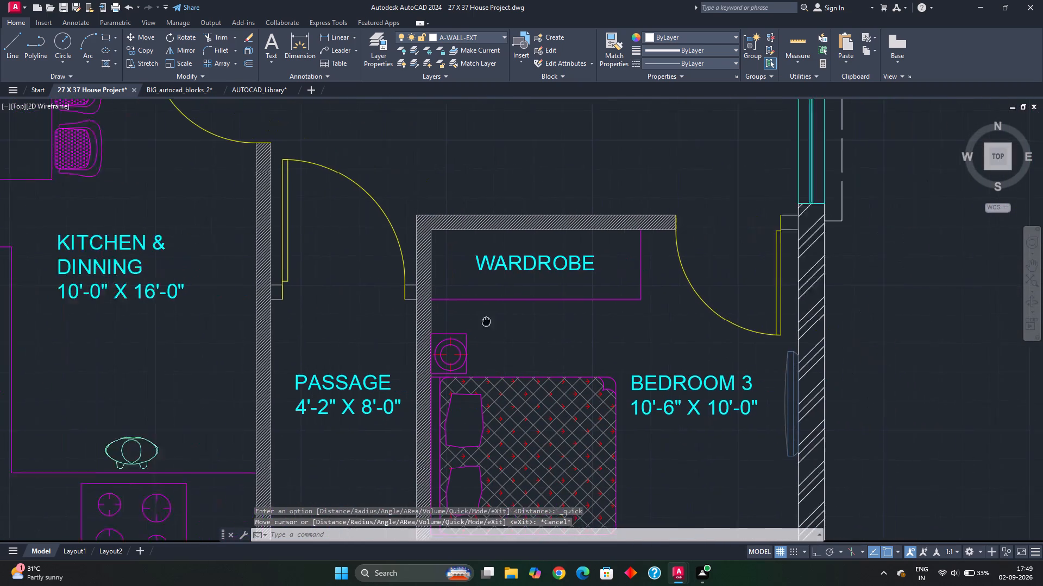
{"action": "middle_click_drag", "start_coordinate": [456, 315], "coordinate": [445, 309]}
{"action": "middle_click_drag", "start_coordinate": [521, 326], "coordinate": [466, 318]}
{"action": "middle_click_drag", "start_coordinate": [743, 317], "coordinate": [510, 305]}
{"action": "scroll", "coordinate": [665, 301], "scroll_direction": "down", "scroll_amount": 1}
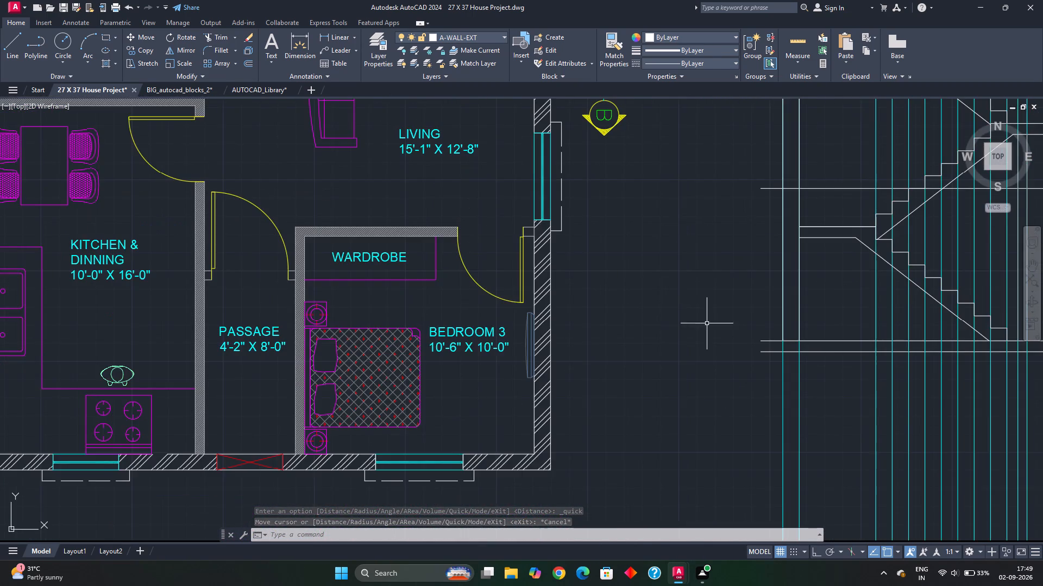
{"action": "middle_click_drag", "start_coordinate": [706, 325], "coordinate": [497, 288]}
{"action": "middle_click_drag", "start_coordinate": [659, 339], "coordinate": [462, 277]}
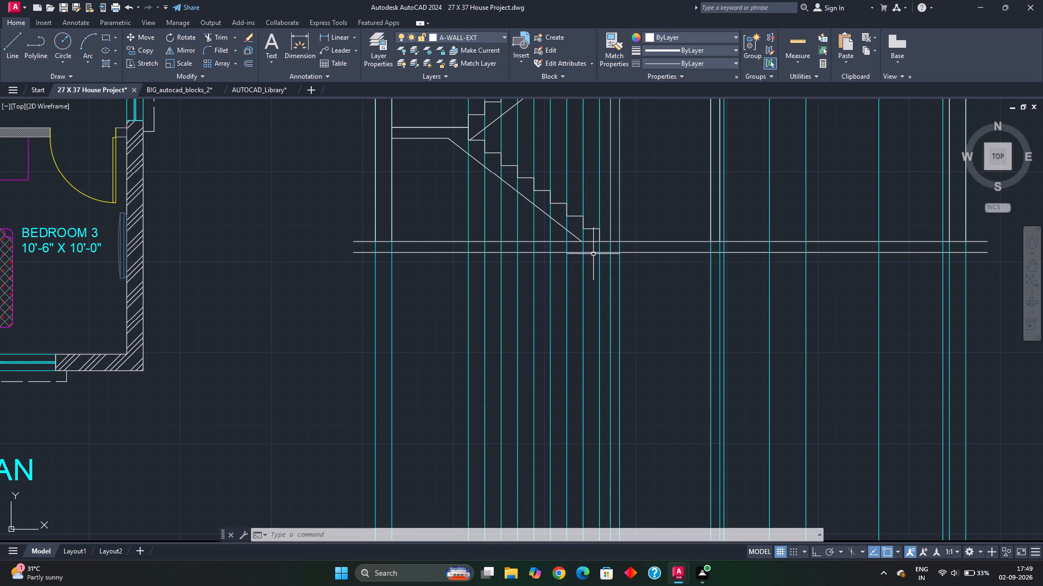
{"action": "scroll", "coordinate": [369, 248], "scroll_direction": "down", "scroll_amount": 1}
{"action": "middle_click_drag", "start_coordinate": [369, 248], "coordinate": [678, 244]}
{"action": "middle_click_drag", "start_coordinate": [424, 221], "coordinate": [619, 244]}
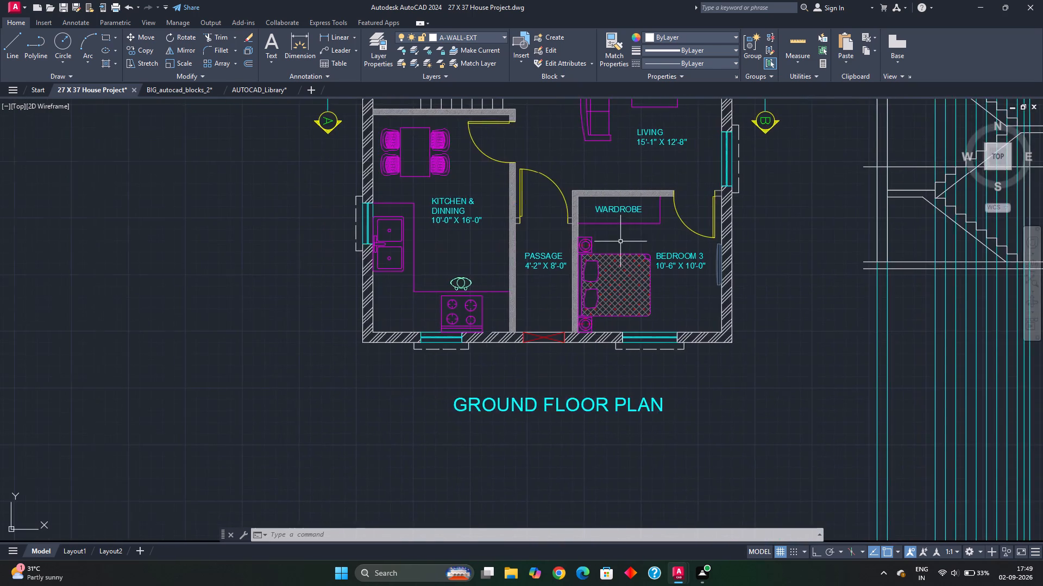
Measure the passage door opening's width and the small wall returns on both sides of it in the ground floor plan.
{"action": "scroll", "coordinate": [512, 219], "scroll_direction": "up", "scroll_amount": 1}
{"action": "middle_click_drag", "start_coordinate": [512, 219], "coordinate": [557, 286]}
{"action": "scroll", "coordinate": [590, 279], "scroll_direction": "up", "scroll_amount": 1}
{"action": "middle_click_drag", "start_coordinate": [590, 279], "coordinate": [590, 287]}
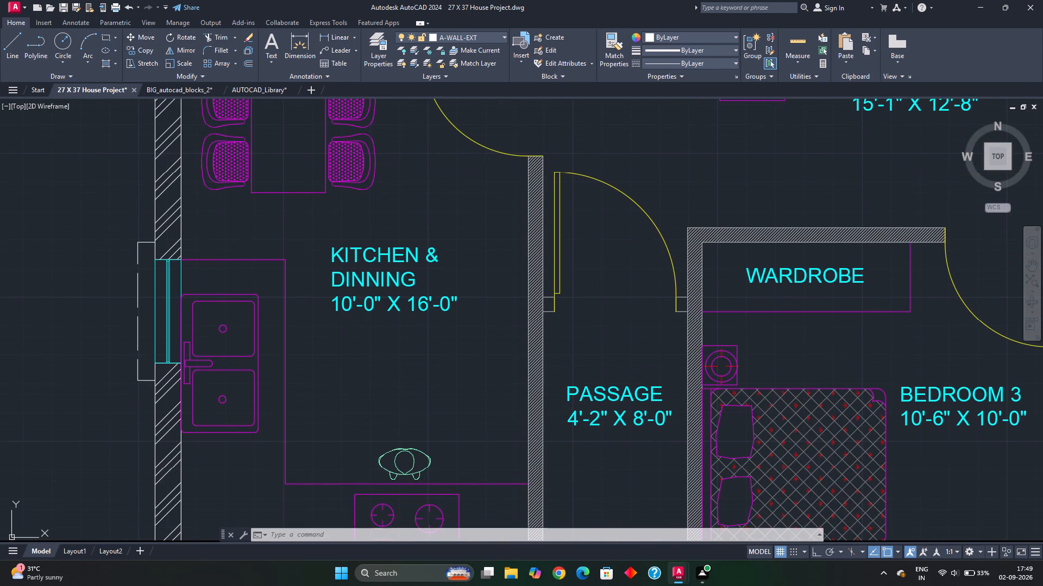
{"action": "middle_click_drag", "start_coordinate": [589, 320], "coordinate": [593, 296]}
{"action": "left_click", "coordinate": [800, 43]}
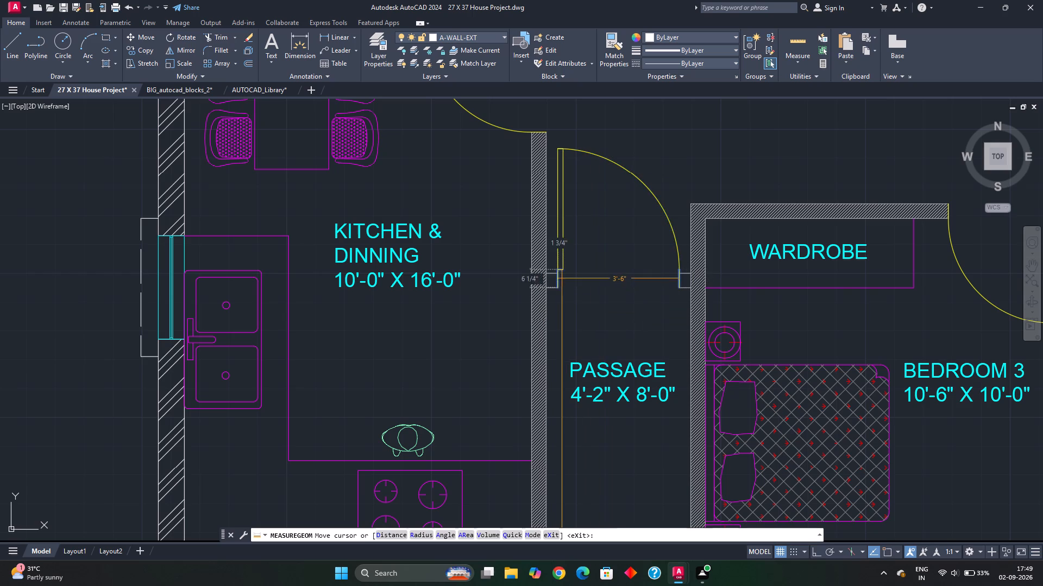
{"action": "scroll", "coordinate": [552, 277], "scroll_direction": "up", "scroll_amount": 4}
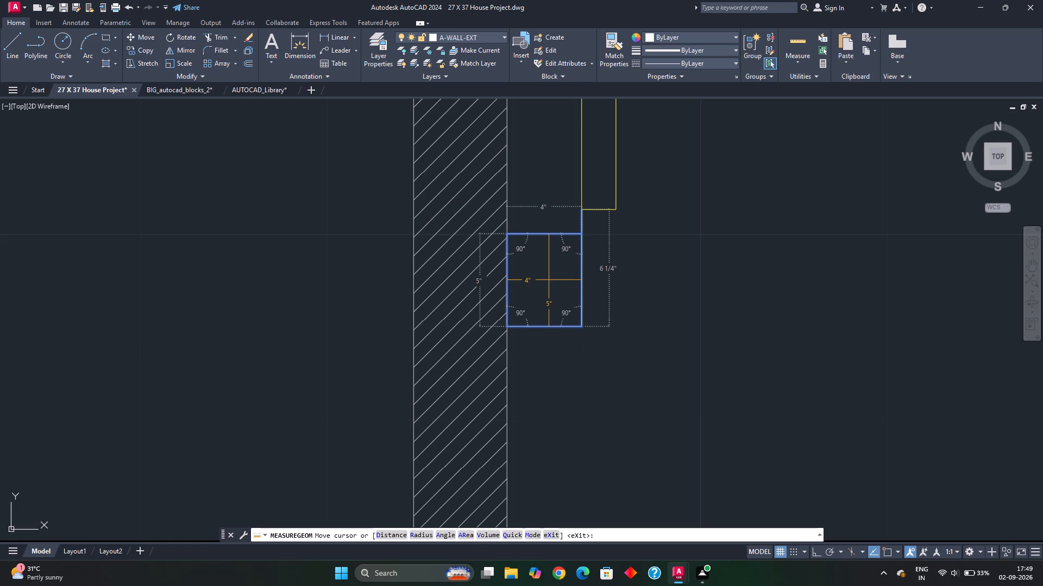
{"action": "scroll", "coordinate": [550, 280], "scroll_direction": "down", "scroll_amount": 3}
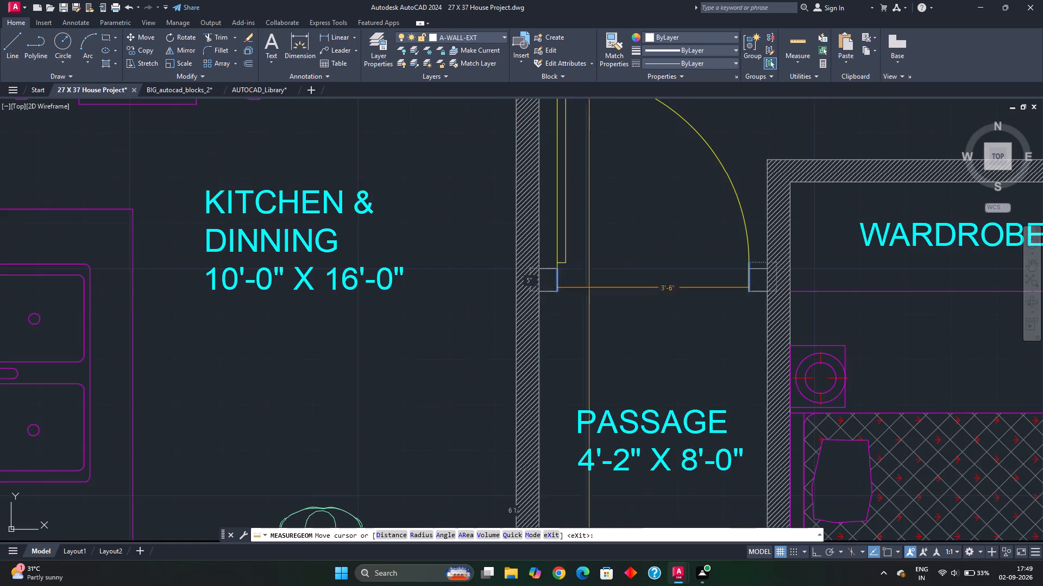
{"action": "middle_click_drag", "start_coordinate": [656, 298], "coordinate": [537, 302]}
{"action": "scroll", "coordinate": [640, 288], "scroll_direction": "up", "scroll_amount": 2}
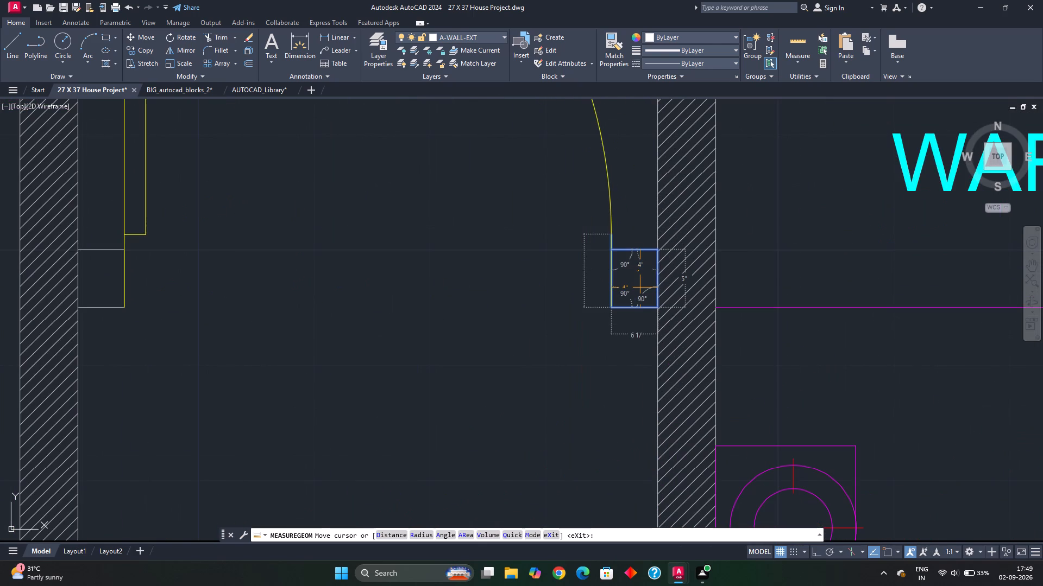
{"action": "key", "text": "Escape"}
Offset both wall lines bounding the section's ground-storey bay beside the stair foot 4" inward.
{"action": "scroll", "coordinate": [630, 283], "scroll_direction": "down", "scroll_amount": 3}
{"action": "scroll", "coordinate": [670, 307], "scroll_direction": "down", "scroll_amount": 1}
{"action": "middle_click_drag", "start_coordinate": [654, 310], "coordinate": [418, 287]}
{"action": "middle_click_drag", "start_coordinate": [751, 279], "coordinate": [747, 280]}
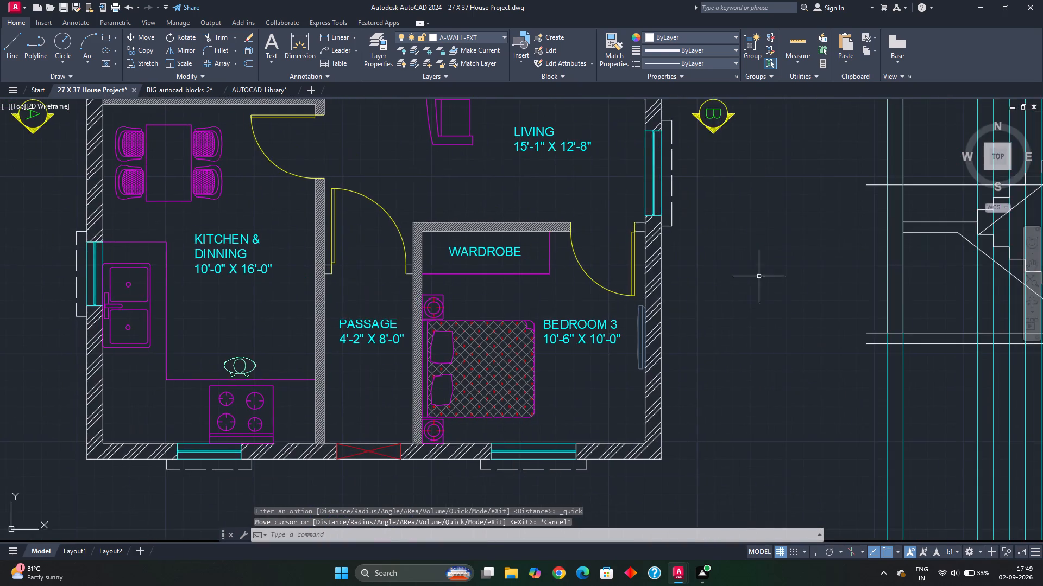
{"action": "middle_click_drag", "start_coordinate": [747, 280], "coordinate": [453, 254]}
{"action": "middle_click_drag", "start_coordinate": [676, 278], "coordinate": [417, 229]}
{"action": "middle_click_drag", "start_coordinate": [687, 225], "coordinate": [632, 264]}
{"action": "scroll", "coordinate": [589, 251], "scroll_direction": "up", "scroll_amount": 2}
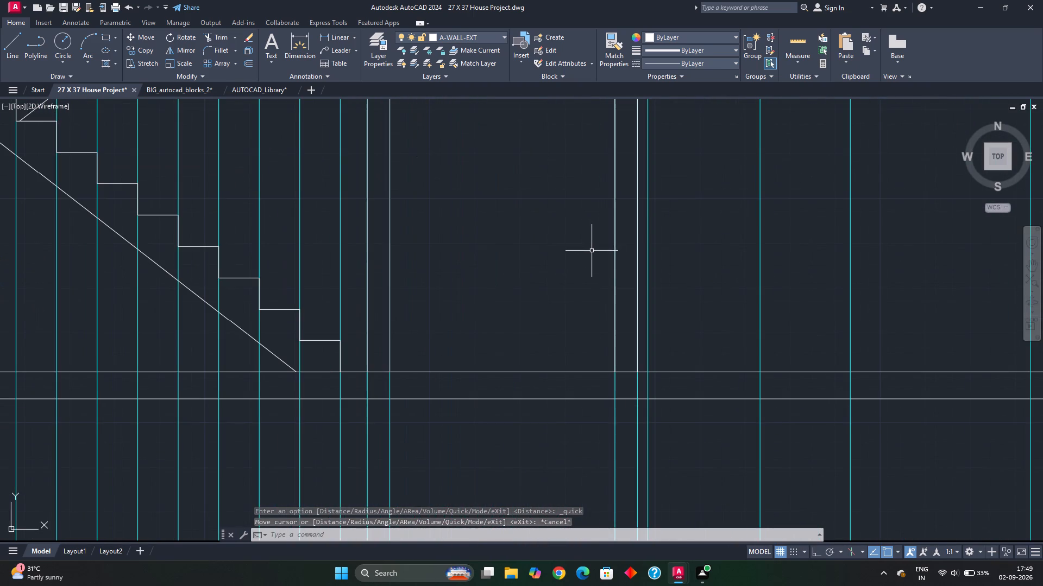
{"action": "left_click", "coordinate": [614, 268]}
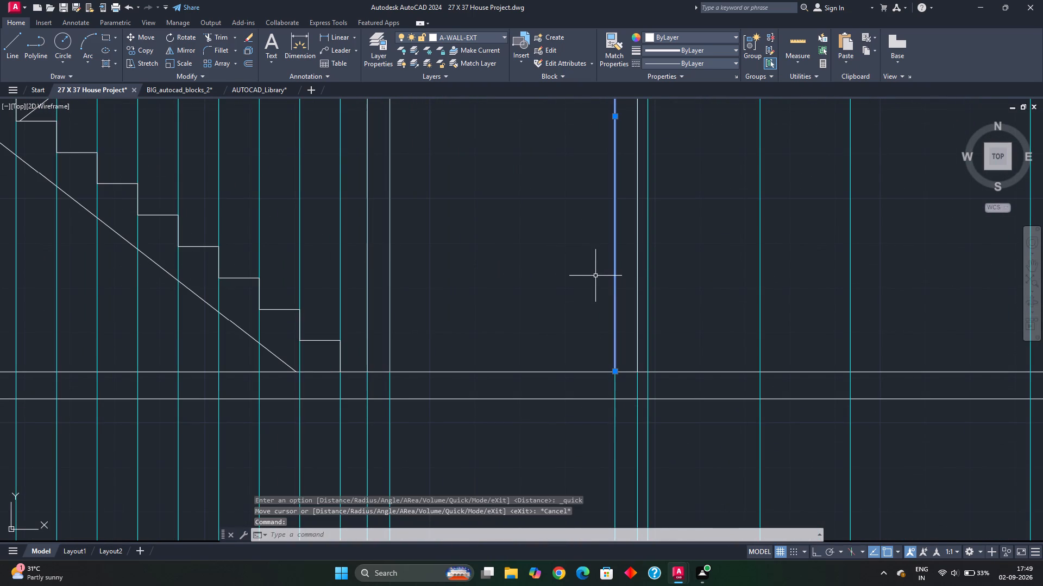
{"action": "key", "text": "o"}
{"action": "key", "text": "Return"}
{"action": "type", "text": "4\""}
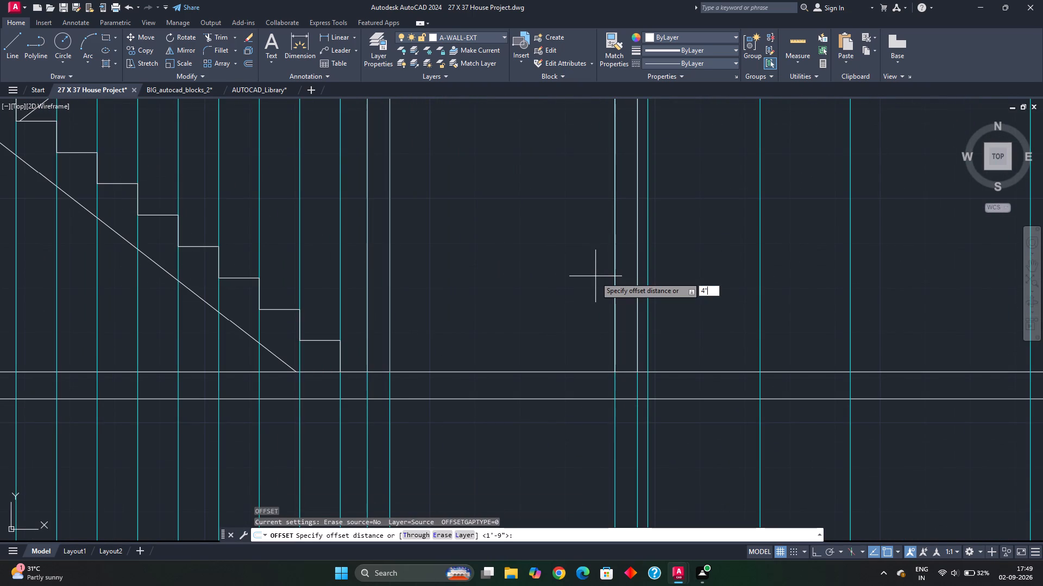
{"action": "key", "text": "Return"}
{"action": "left_click", "coordinate": [583, 263]}
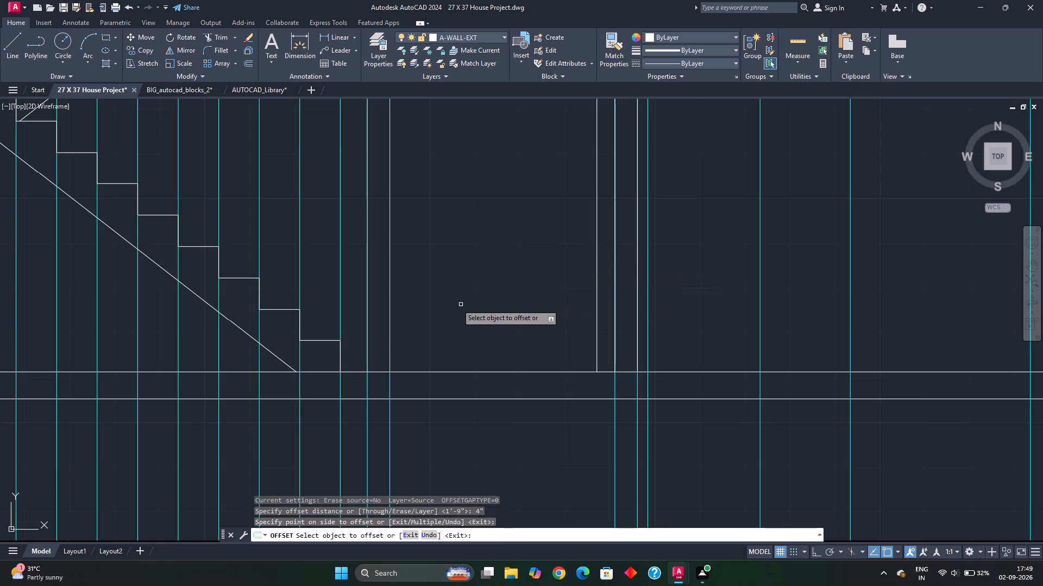
{"action": "left_click", "coordinate": [389, 298]}
{"action": "left_click", "coordinate": [420, 302]}
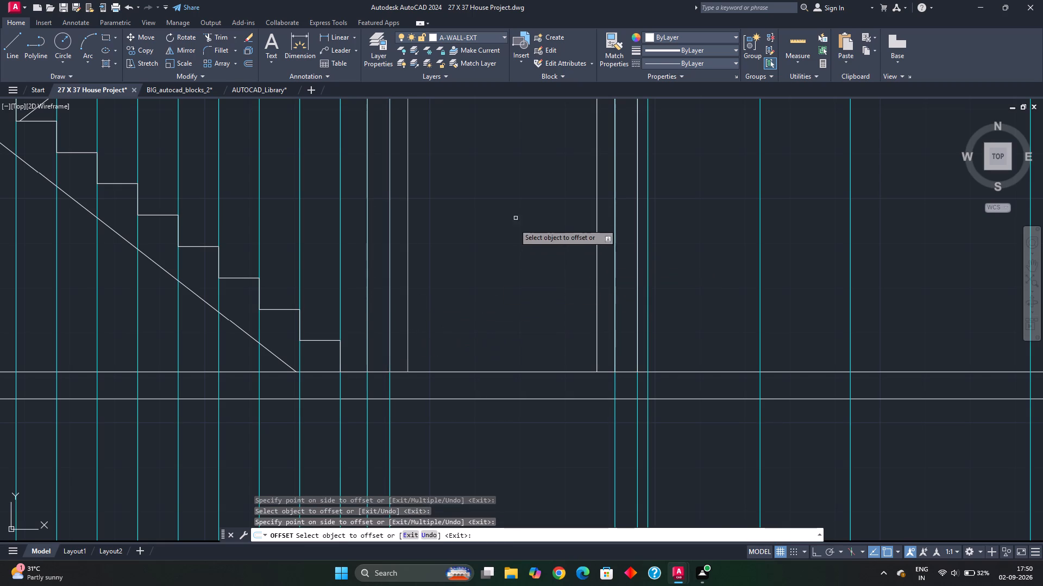
{"action": "scroll", "coordinate": [506, 251], "scroll_direction": "down", "scroll_amount": 1}
{"action": "middle_click_drag", "start_coordinate": [509, 232], "coordinate": [524, 303]}
{"action": "middle_click_drag", "start_coordinate": [526, 215], "coordinate": [538, 262]}
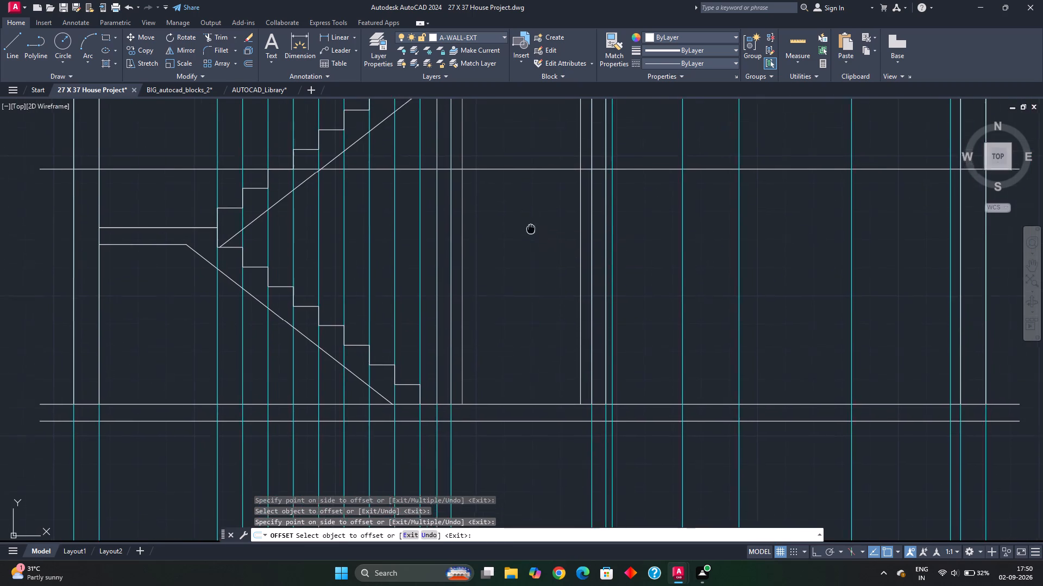
{"action": "middle_click_drag", "start_coordinate": [538, 262], "coordinate": [547, 310]}
{"action": "scroll", "coordinate": [545, 298], "scroll_direction": "down", "scroll_amount": 2}
{"action": "middle_click_drag", "start_coordinate": [536, 275], "coordinate": [556, 259]}
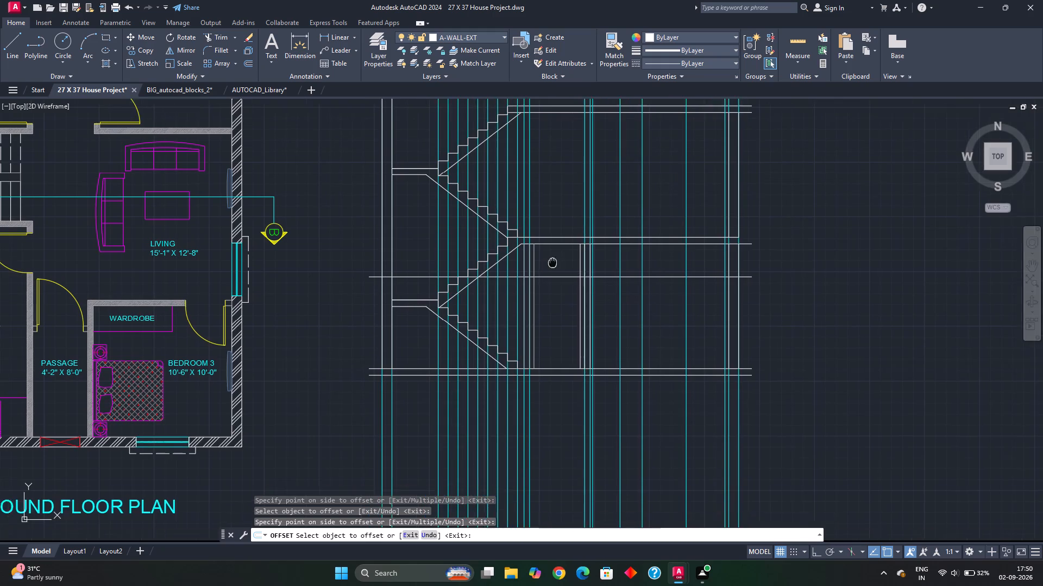
{"action": "middle_click_drag", "start_coordinate": [556, 259], "coordinate": [571, 245]}
{"action": "key", "text": "Escape"}
{"action": "key", "text": "Escape"}
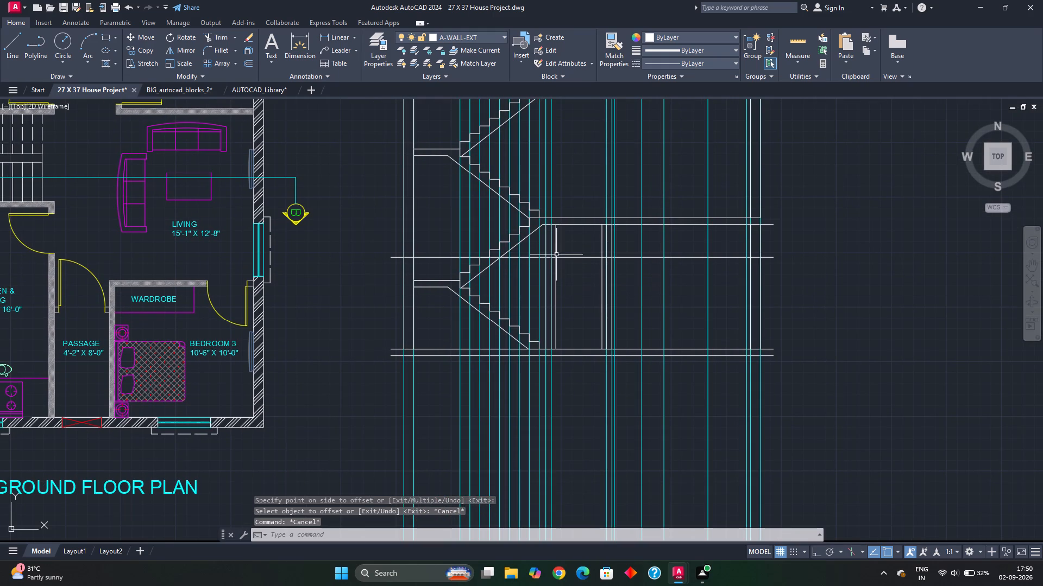
Trim the two offset door jamb lines above the 7' level line in the section's ground-storey bay.
{"action": "type", "text": "tr"}
{"action": "key", "text": "space"}
{"action": "left_click", "coordinate": [555, 251]}
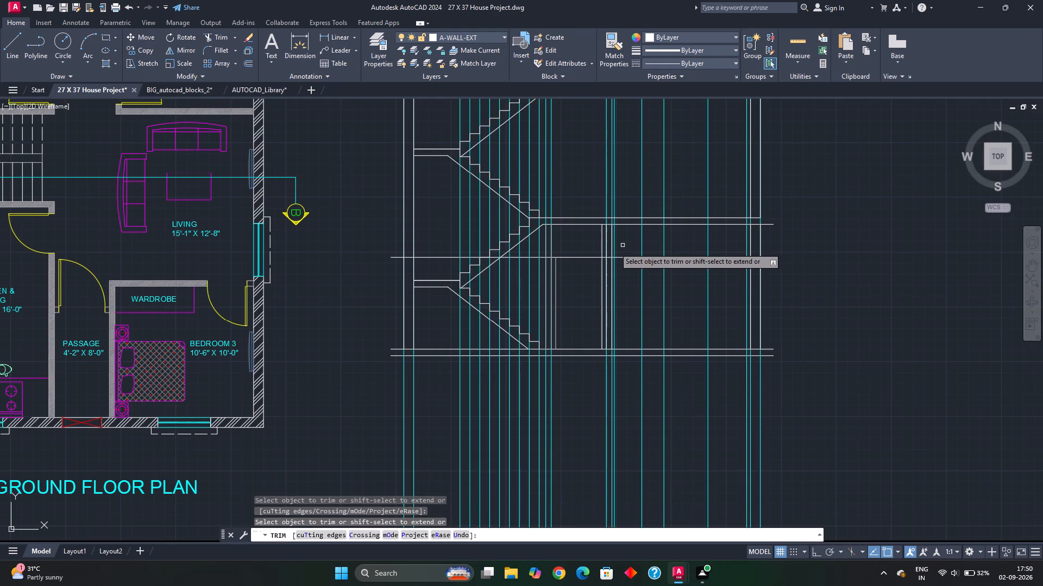
{"action": "left_click", "coordinate": [602, 249]}
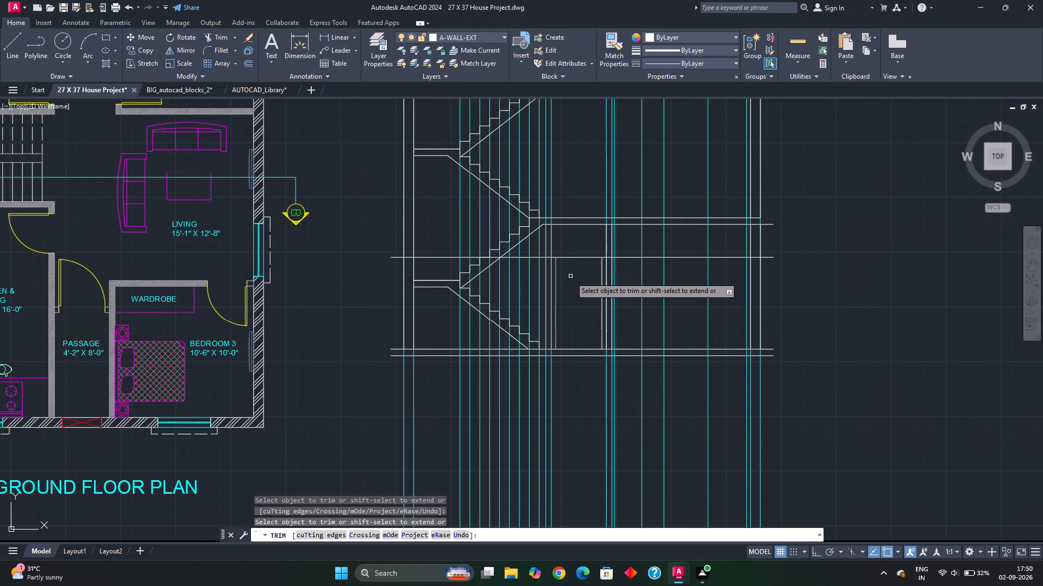
{"action": "scroll", "coordinate": [570, 277], "scroll_direction": "up", "scroll_amount": 1}
{"action": "middle_click", "coordinate": [570, 277]}
{"action": "key", "text": "Escape"}
{"action": "key", "text": "Escape"}
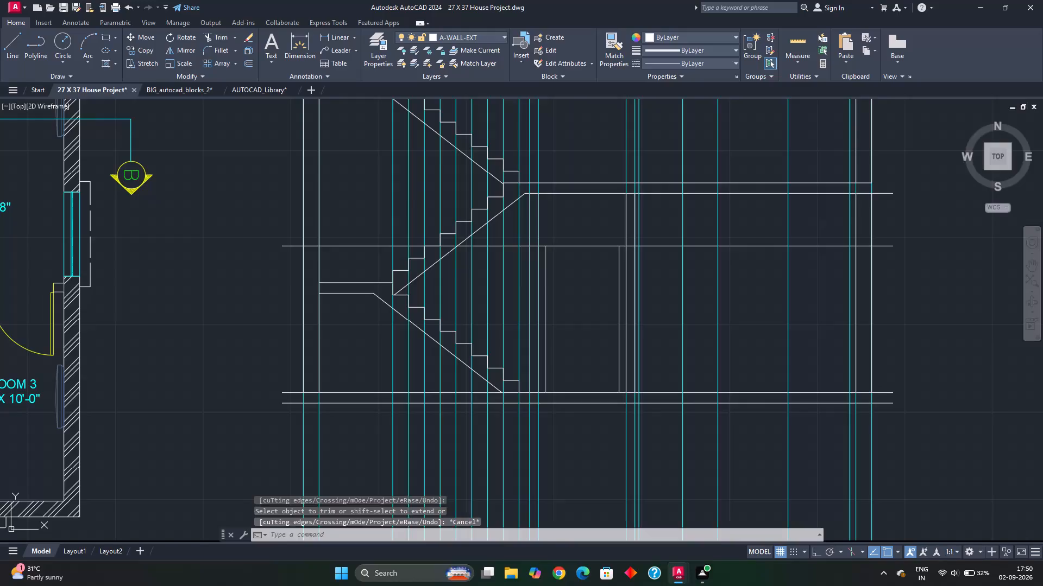
Switch to the AUTOCAD_Library drawing and look through its block sheets for the door elevations.
{"action": "left_click", "coordinate": [258, 87]}
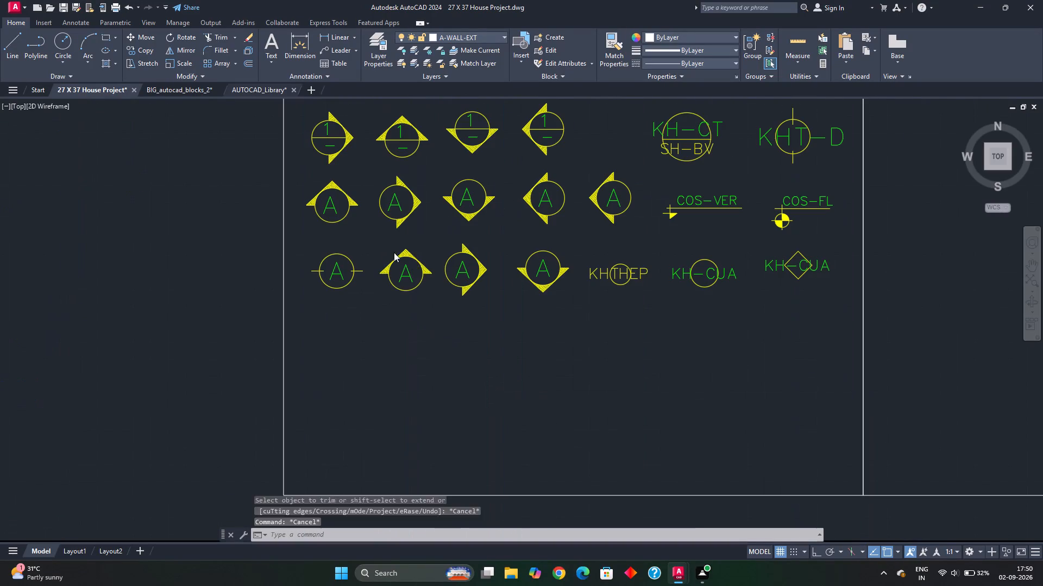
{"action": "scroll", "coordinate": [470, 295], "scroll_direction": "down", "scroll_amount": 7}
{"action": "middle_click_drag", "start_coordinate": [403, 314], "coordinate": [434, 333]}
{"action": "scroll", "coordinate": [210, 320], "scroll_direction": "up", "scroll_amount": 2}
{"action": "middle_click_drag", "start_coordinate": [210, 319], "coordinate": [494, 322]}
{"action": "scroll", "coordinate": [454, 308], "scroll_direction": "down", "scroll_amount": 2}
{"action": "middle_click_drag", "start_coordinate": [545, 230], "coordinate": [547, 294]}
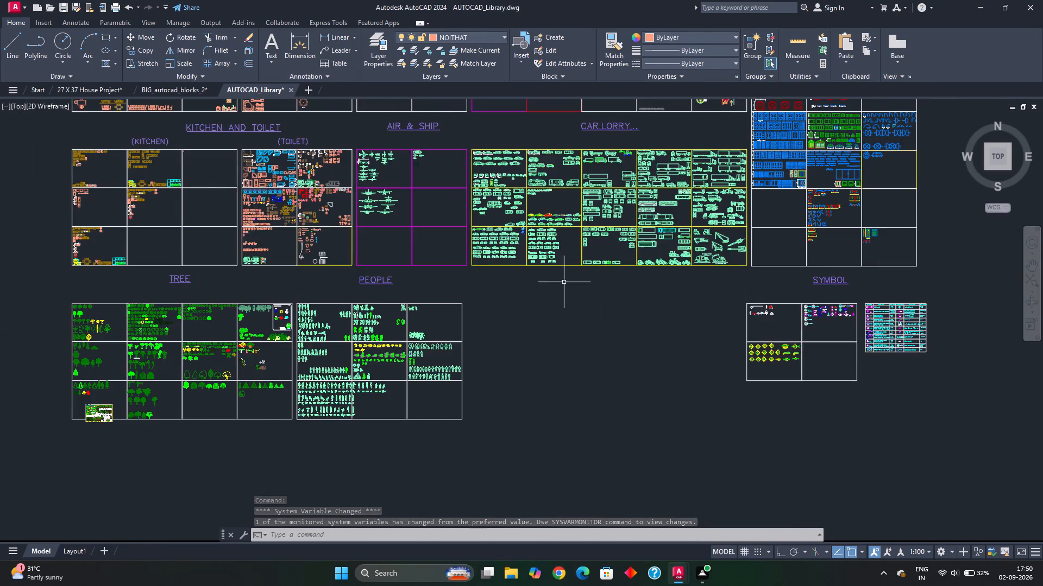
{"action": "scroll", "coordinate": [657, 256], "scroll_direction": "up", "scroll_amount": 2}
{"action": "scroll", "coordinate": [508, 213], "scroll_direction": "down", "scroll_amount": 2}
{"action": "middle_click_drag", "start_coordinate": [287, 227], "coordinate": [571, 278]}
{"action": "scroll", "coordinate": [361, 225], "scroll_direction": "up", "scroll_amount": 1}
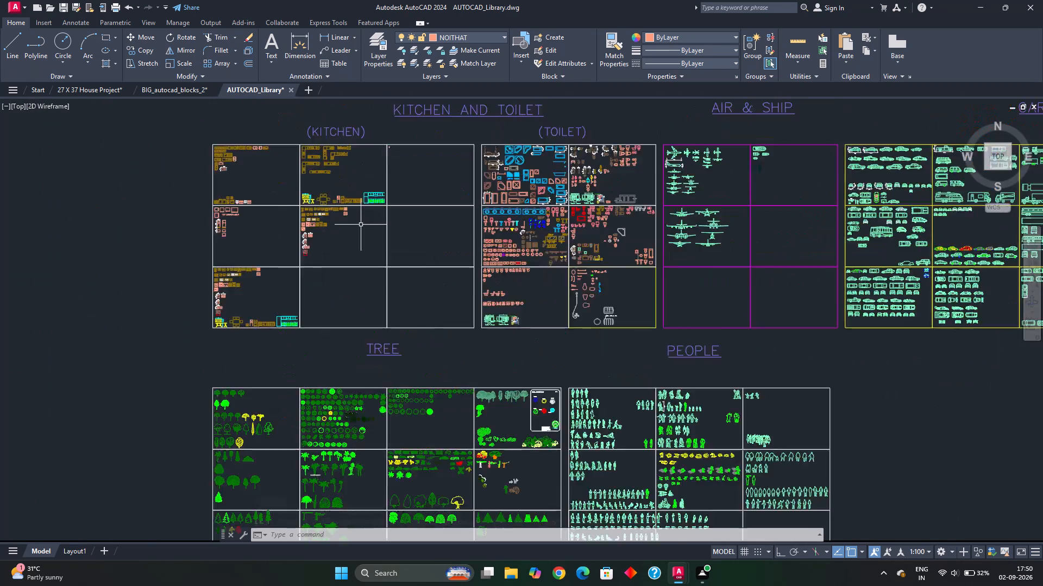
{"action": "scroll", "coordinate": [361, 225], "scroll_direction": "up", "scroll_amount": 1}
{"action": "middle_click_drag", "start_coordinate": [390, 325], "coordinate": [443, 75]}
{"action": "middle_click_drag", "start_coordinate": [439, 94], "coordinate": [485, 307]}
{"action": "middle_click_drag", "start_coordinate": [272, 139], "coordinate": [377, 336]}
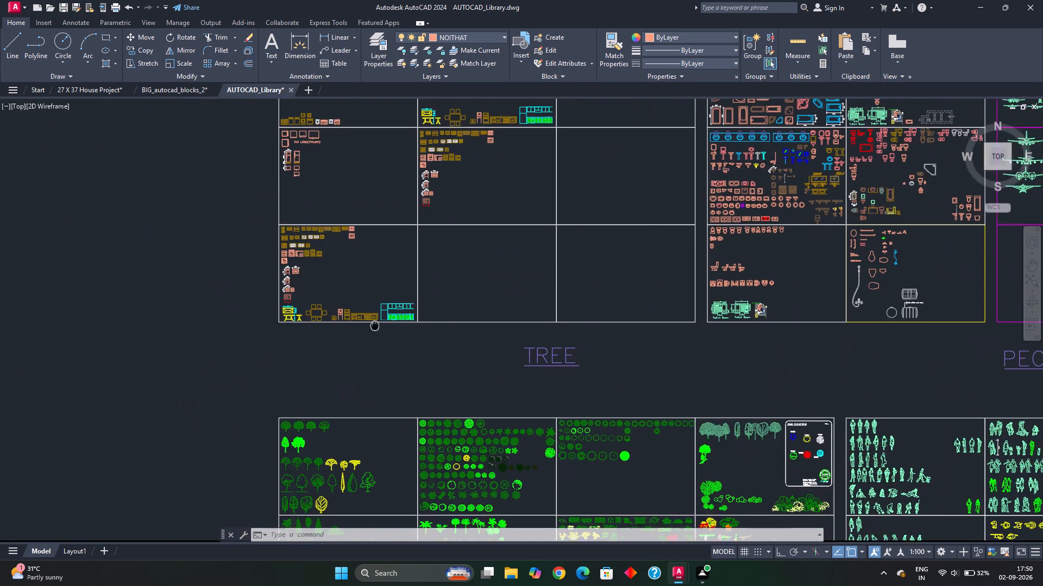
{"action": "middle_click_drag", "start_coordinate": [377, 336], "coordinate": [376, 334]}
{"action": "middle_click_drag", "start_coordinate": [450, 200], "coordinate": [458, 269]}
{"action": "scroll", "coordinate": [294, 217], "scroll_direction": "up", "scroll_amount": 3}
{"action": "scroll", "coordinate": [294, 217], "scroll_direction": "down", "scroll_amount": 4}
{"action": "middle_click_drag", "start_coordinate": [392, 194], "coordinate": [385, 235]}
{"action": "scroll", "coordinate": [379, 207], "scroll_direction": "up", "scroll_amount": 3}
{"action": "middle_click_drag", "start_coordinate": [282, 190], "coordinate": [297, 286]}
{"action": "scroll", "coordinate": [386, 207], "scroll_direction": "down", "scroll_amount": 2}
{"action": "middle_click_drag", "start_coordinate": [389, 190], "coordinate": [393, 236]}
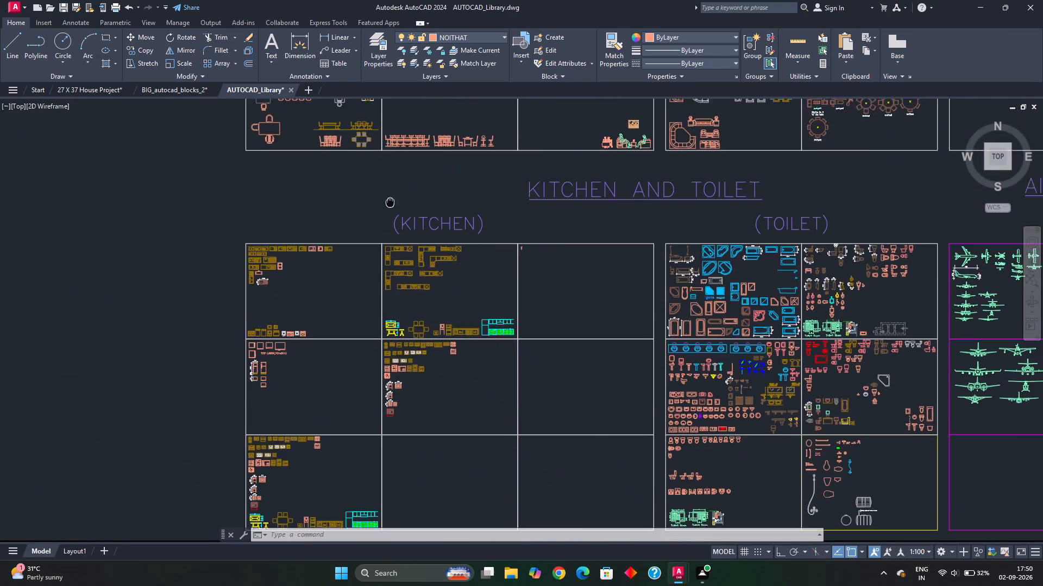
{"action": "middle_click_drag", "start_coordinate": [393, 236], "coordinate": [387, 280]}
{"action": "middle_click_drag", "start_coordinate": [413, 201], "coordinate": [312, 265]}
{"action": "middle_click_drag", "start_coordinate": [443, 235], "coordinate": [441, 301]}
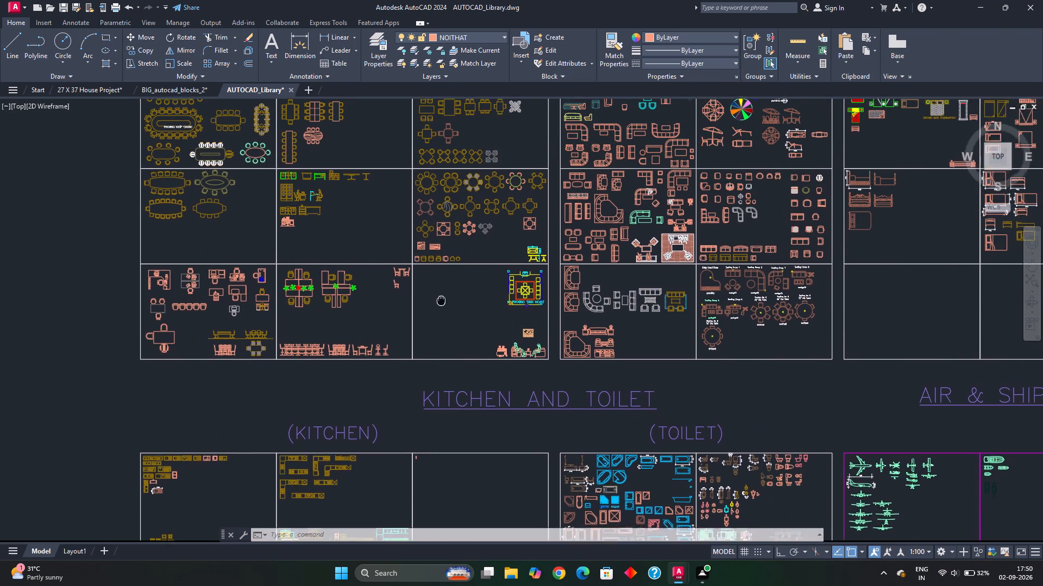
{"action": "middle_click_drag", "start_coordinate": [441, 301], "coordinate": [429, 348]}
{"action": "middle_click_drag", "start_coordinate": [440, 263], "coordinate": [212, 218]}
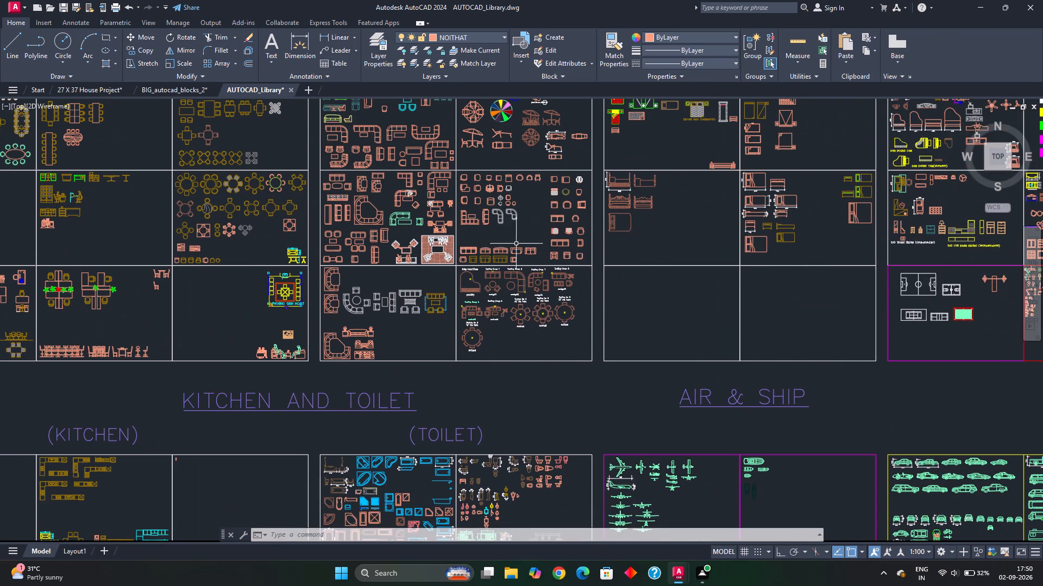
{"action": "middle_click_drag", "start_coordinate": [562, 245], "coordinate": [158, 182]}
{"action": "middle_click_drag", "start_coordinate": [493, 237], "coordinate": [235, 167]}
{"action": "middle_click_drag", "start_coordinate": [414, 214], "coordinate": [396, 187]}
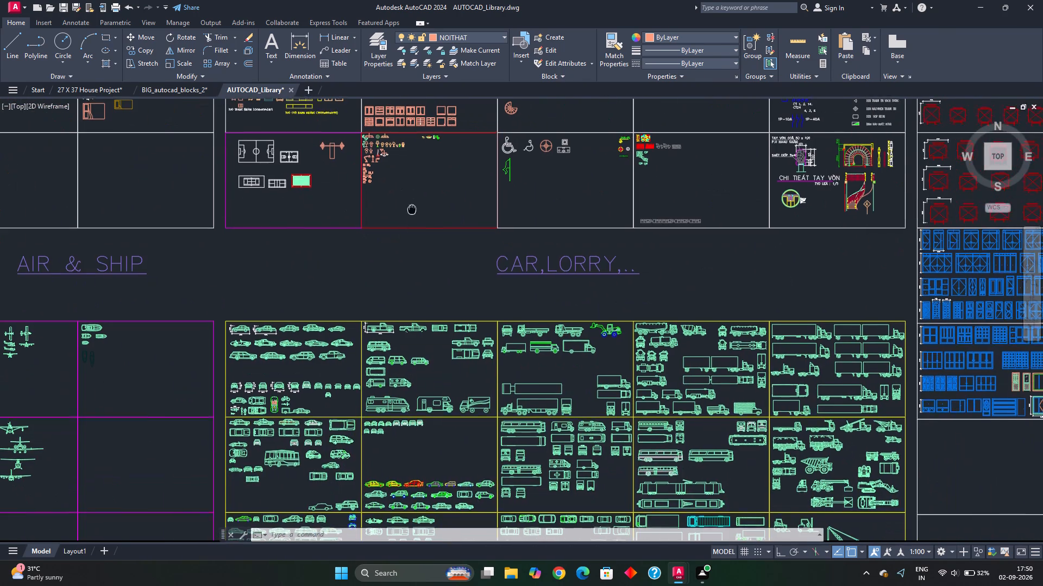
{"action": "middle_click_drag", "start_coordinate": [396, 187], "coordinate": [290, 34]}
{"action": "middle_click_drag", "start_coordinate": [497, 144], "coordinate": [190, 300]}
{"action": "middle_click_drag", "start_coordinate": [388, 281], "coordinate": [391, 298]}
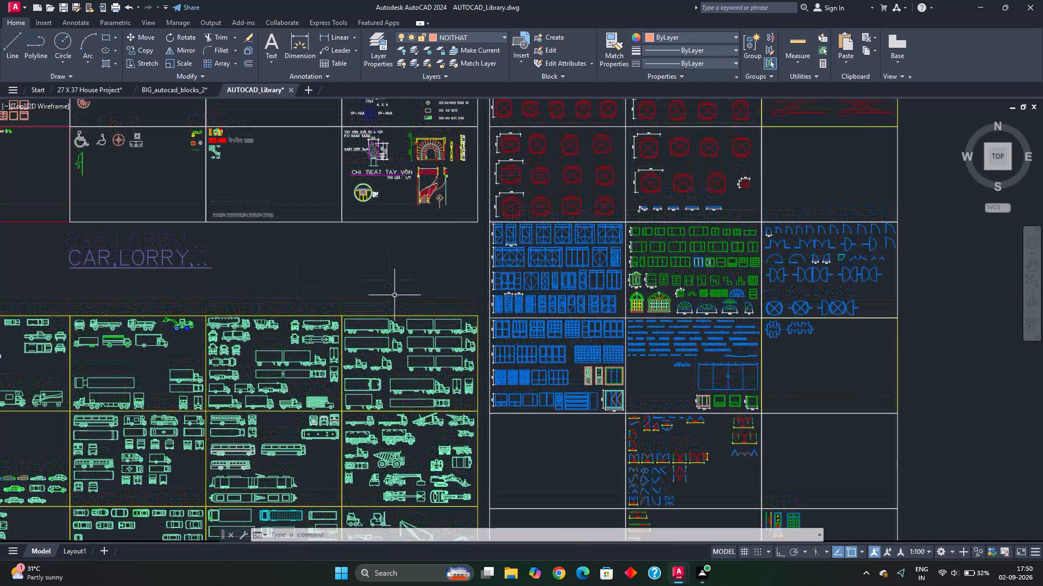
{"action": "scroll", "coordinate": [537, 270], "scroll_direction": "up", "scroll_amount": 3}
{"action": "middle_click_drag", "start_coordinate": [541, 264], "coordinate": [410, 247]}
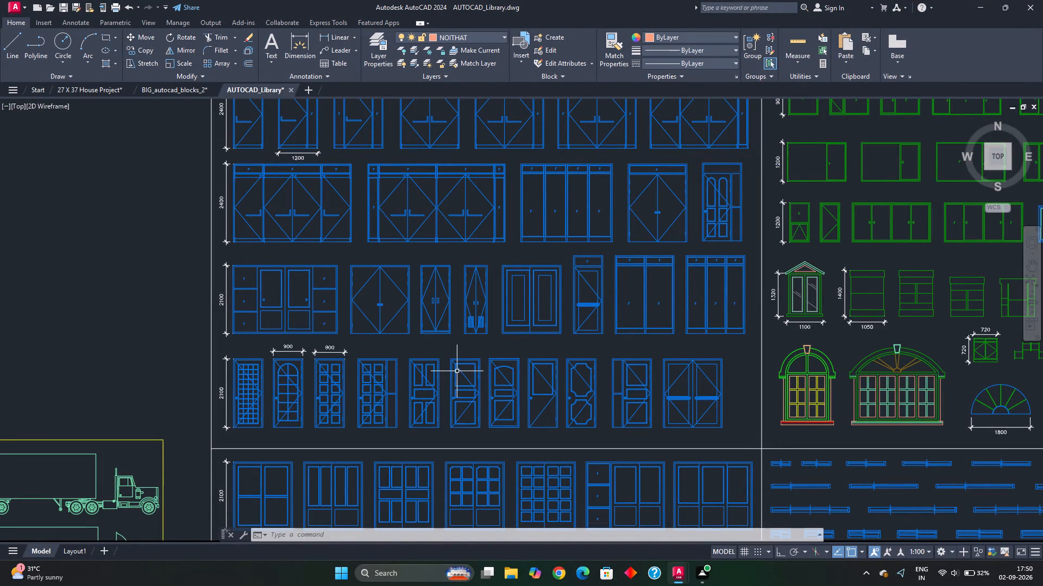
Examine the row of 2100-high single-door elevations, including the block definition of the arched-panel door AE0A19.
{"action": "double_click", "coordinate": [488, 364]}
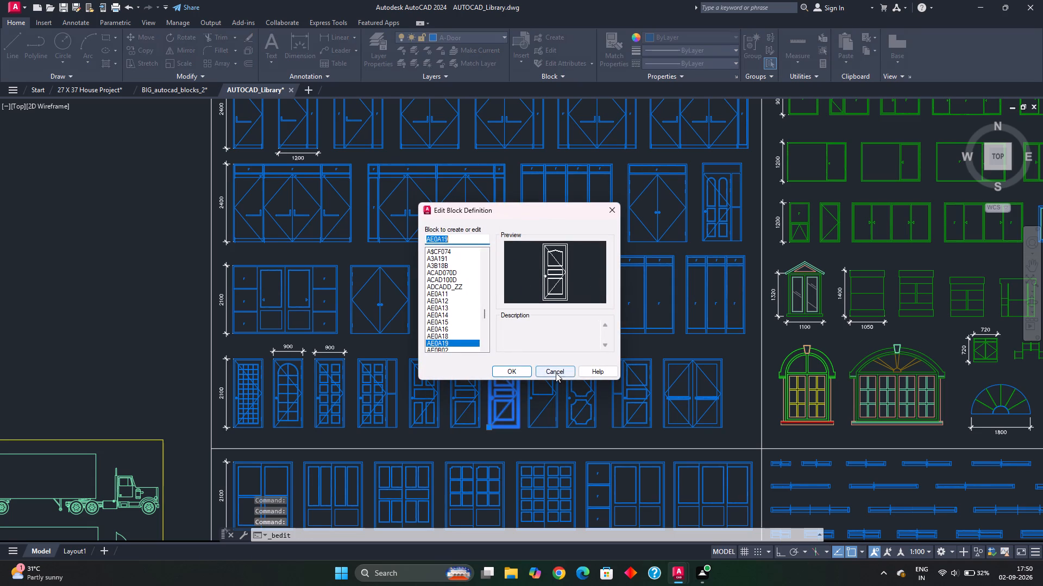
{"action": "left_click", "coordinate": [556, 373]}
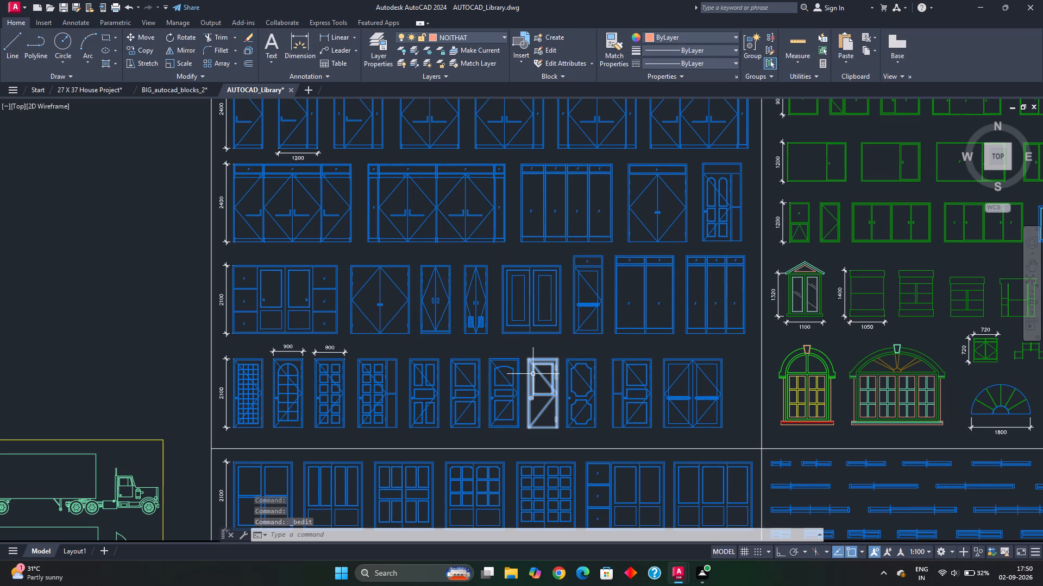
{"action": "middle_click_drag", "start_coordinate": [418, 389], "coordinate": [420, 338]}
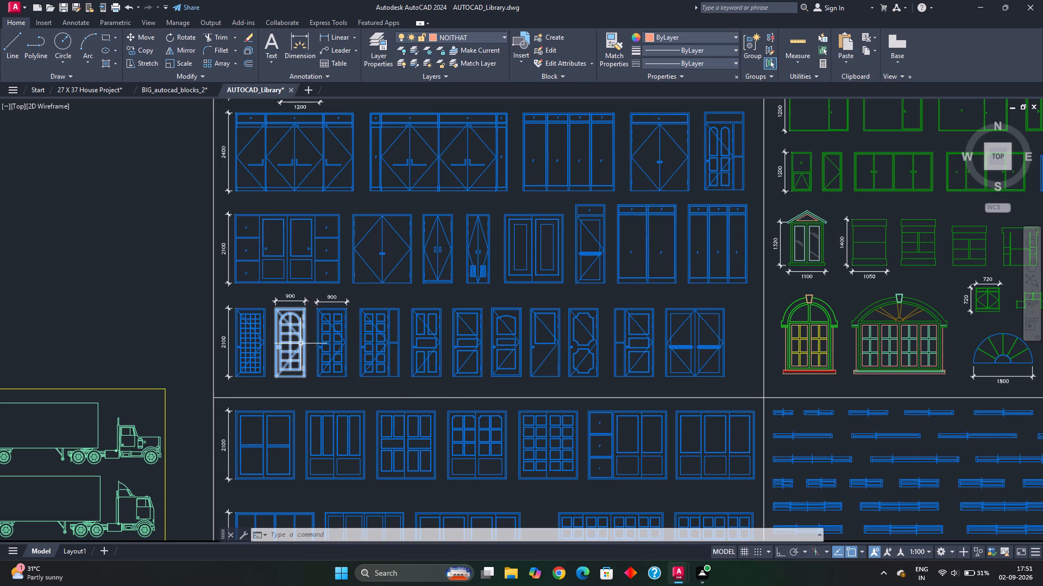
{"action": "scroll", "coordinate": [300, 345], "scroll_direction": "up", "scroll_amount": 1}
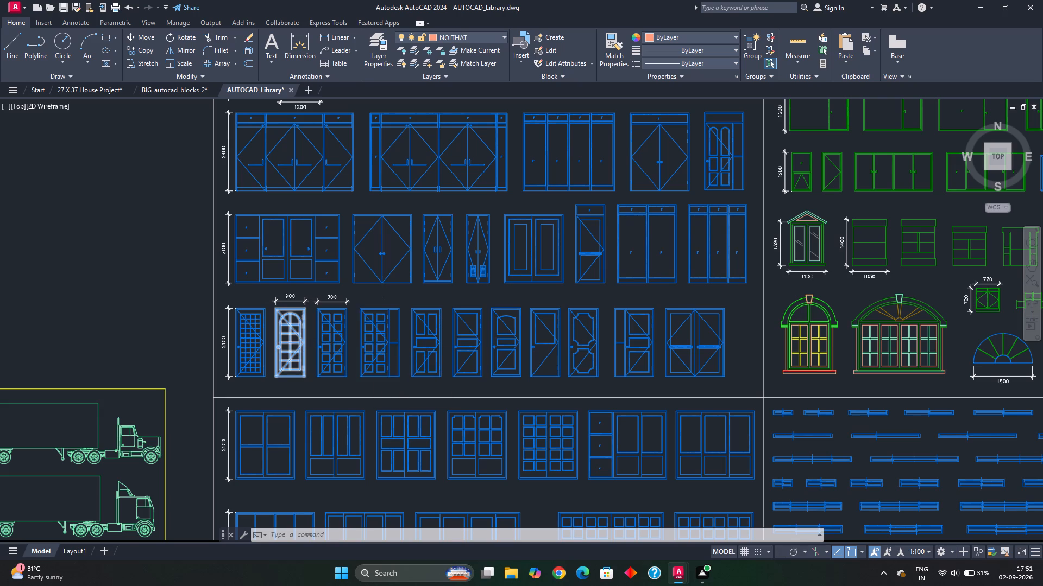
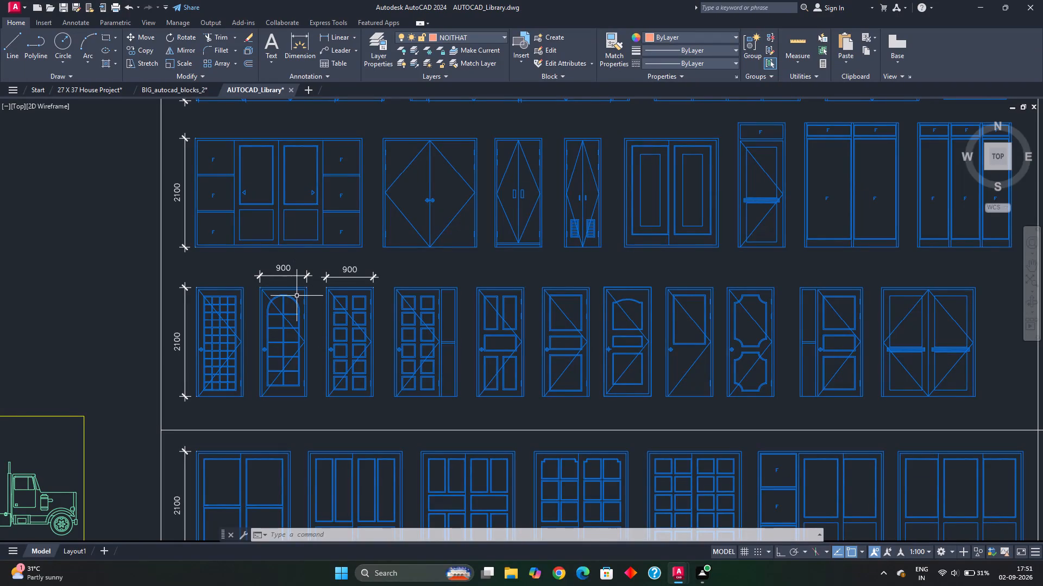
Copy the narrow double-leaf 2100-high door elevation with diamond swing lines from AUTOCAD_Library into the 27 X 37 House Project drawing, beside the plans.
{"action": "middle_click_drag", "start_coordinate": [370, 325], "coordinate": [370, 292]}
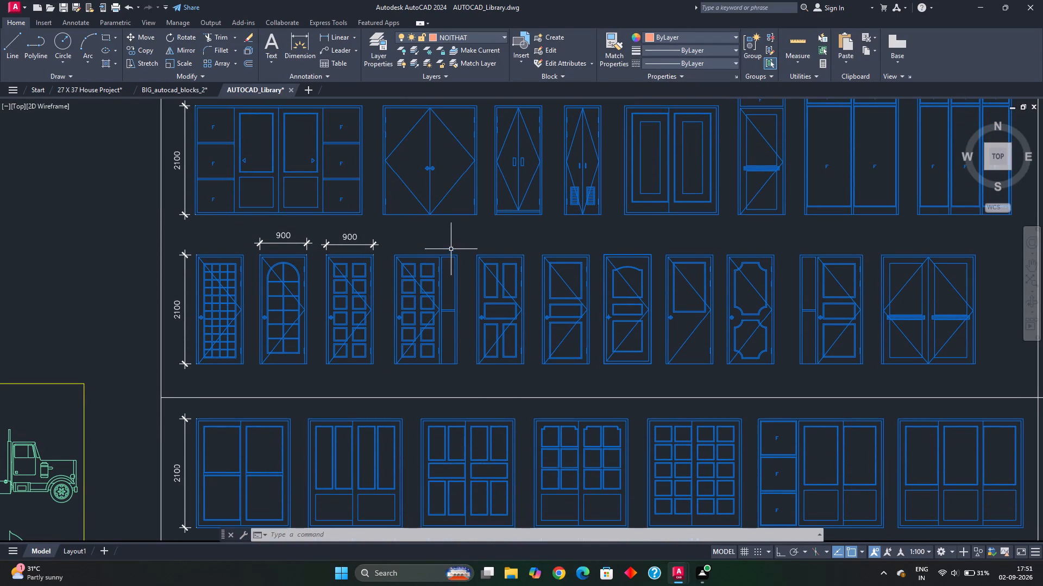
{"action": "middle_click_drag", "start_coordinate": [516, 227], "coordinate": [507, 273]}
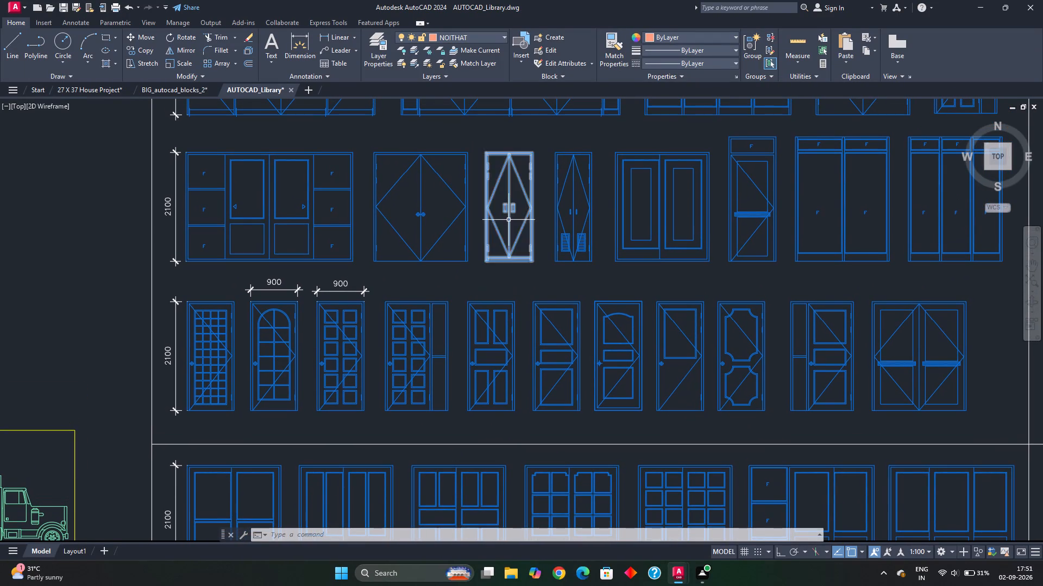
{"action": "left_click", "coordinate": [477, 134]}
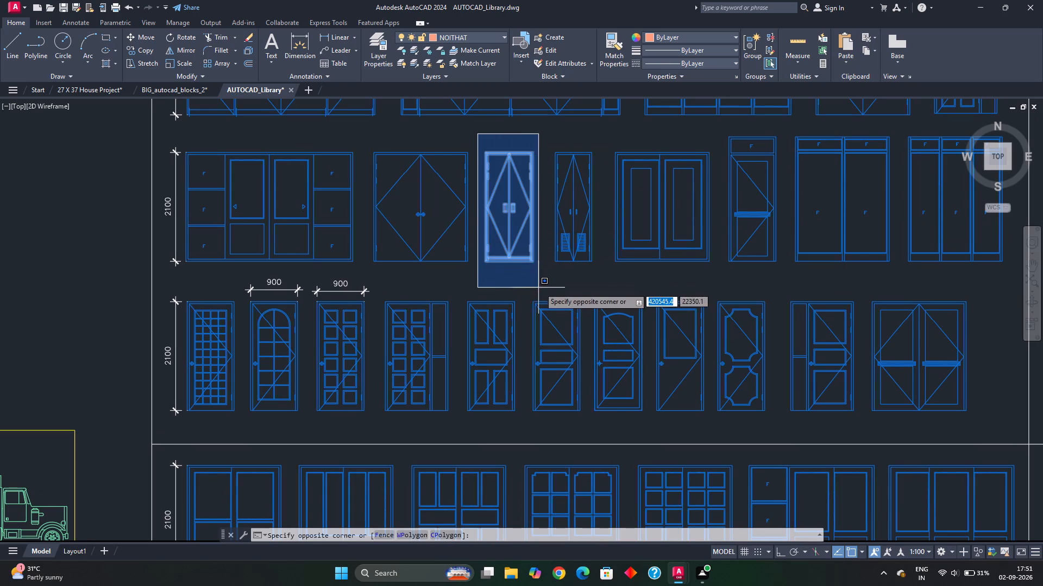
{"action": "left_click", "coordinate": [542, 285]}
{"action": "key", "text": "ctrl+c"}
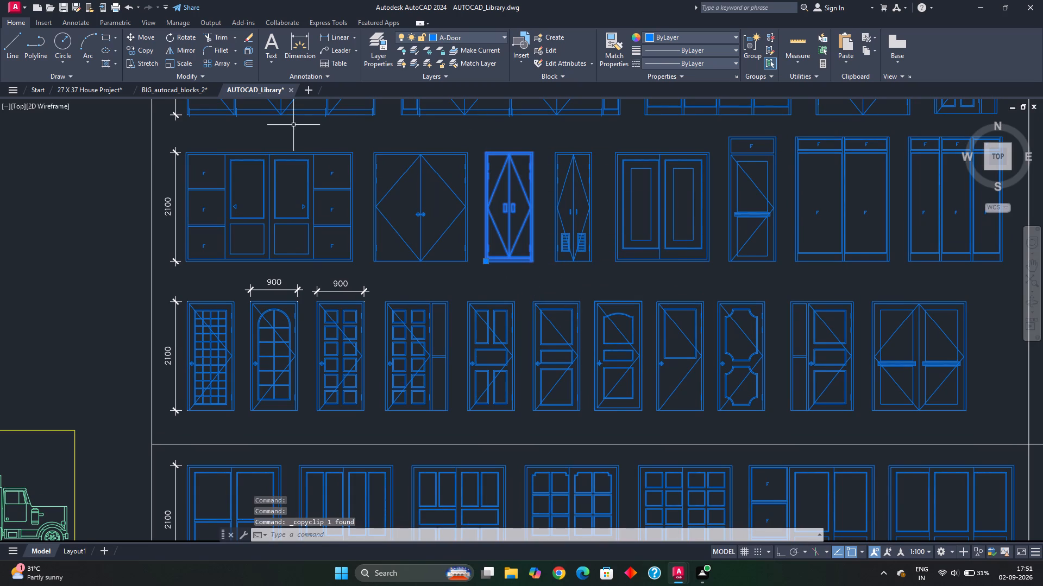
{"action": "left_click", "coordinate": [92, 86]}
{"action": "scroll", "coordinate": [410, 316], "scroll_direction": "down", "scroll_amount": 2}
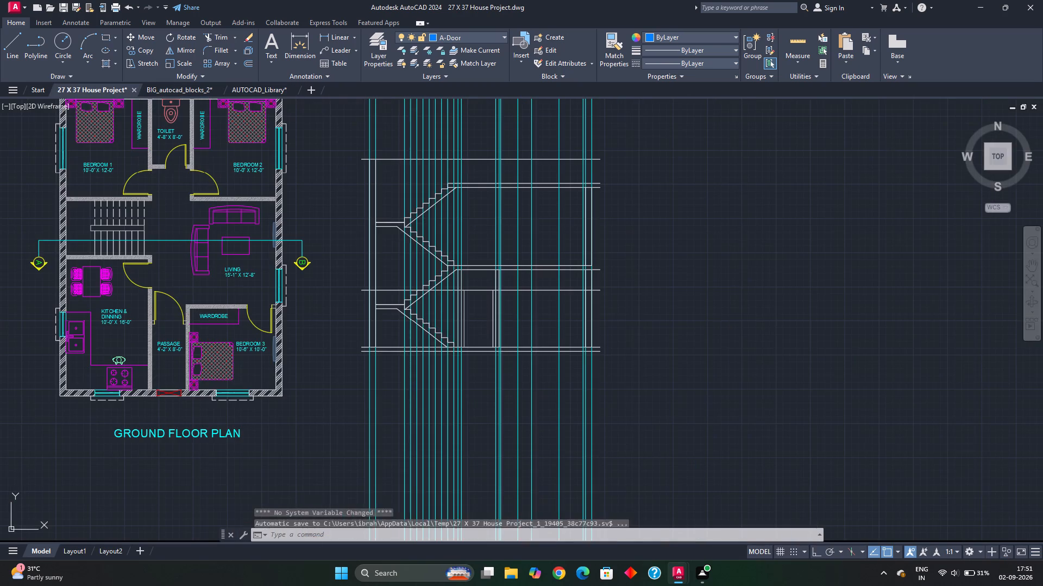
{"action": "middle_click_drag", "start_coordinate": [512, 343], "coordinate": [307, 284]}
{"action": "key", "text": "ctrl+v"}
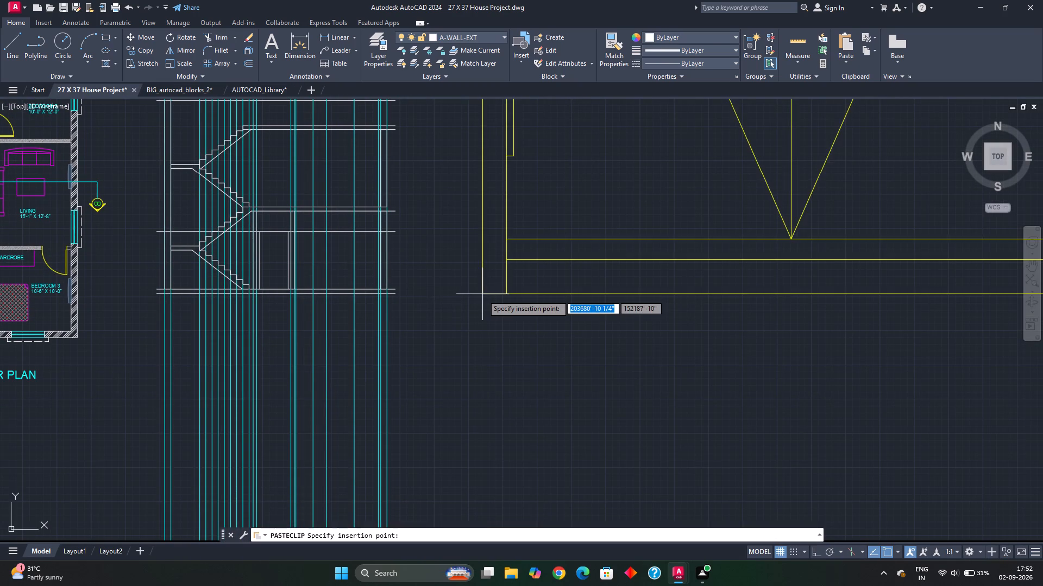
{"action": "scroll", "coordinate": [482, 296], "scroll_direction": "down", "scroll_amount": 2}
{"action": "scroll", "coordinate": [533, 338], "scroll_direction": "down", "scroll_amount": 2}
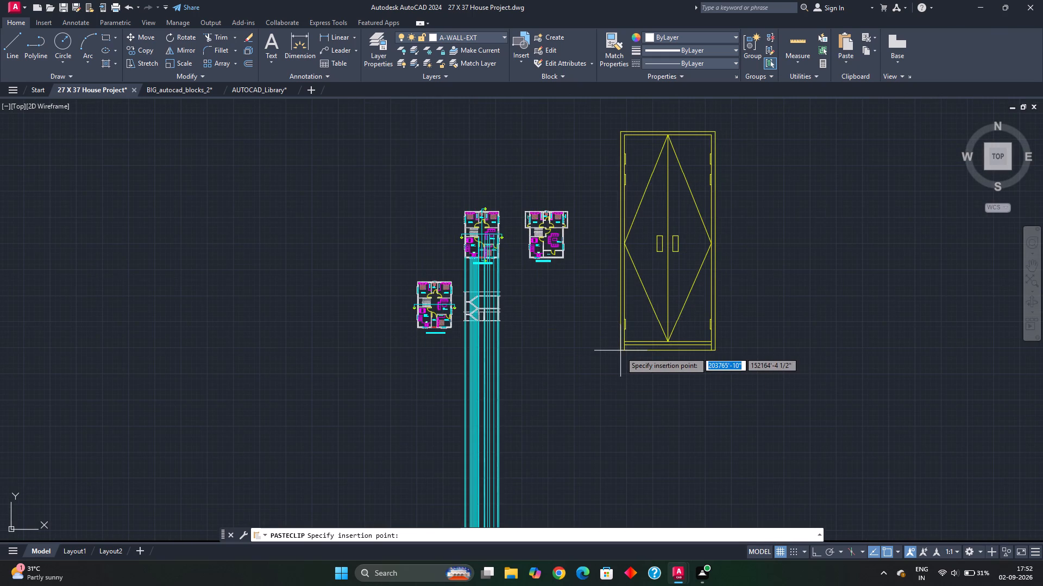
{"action": "left_click", "coordinate": [618, 352]}
{"action": "key", "text": "Escape"}
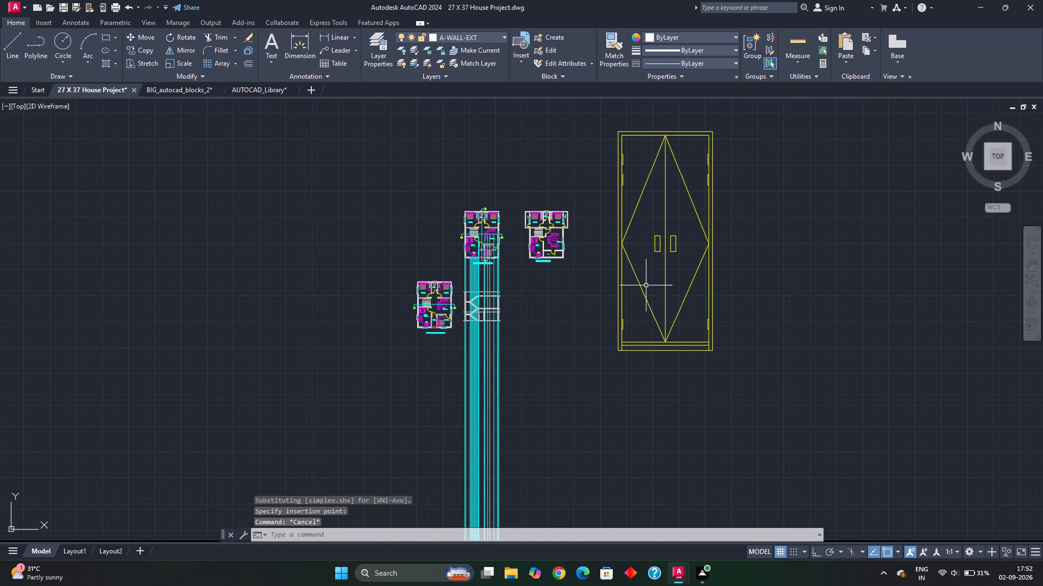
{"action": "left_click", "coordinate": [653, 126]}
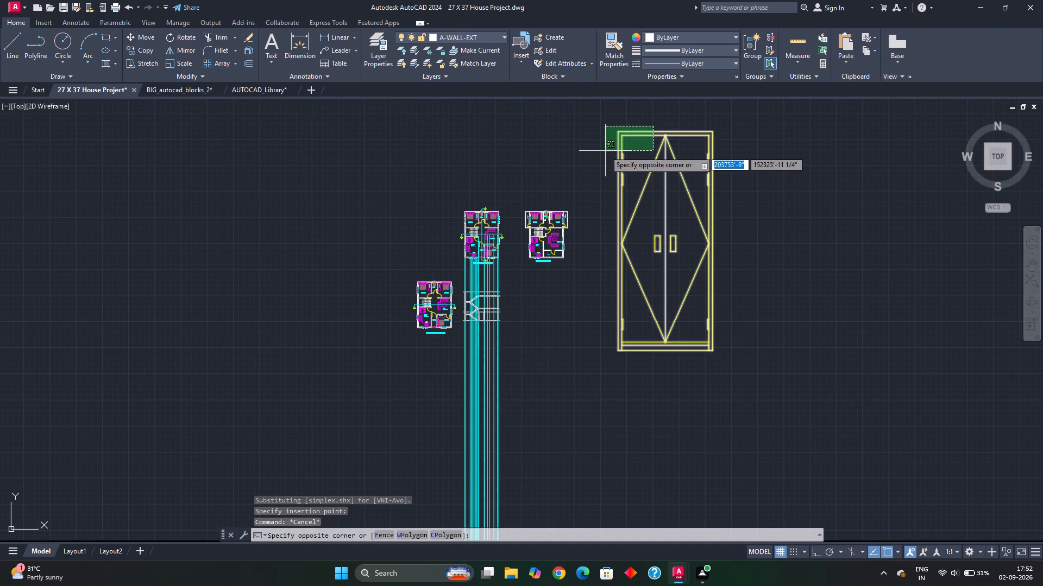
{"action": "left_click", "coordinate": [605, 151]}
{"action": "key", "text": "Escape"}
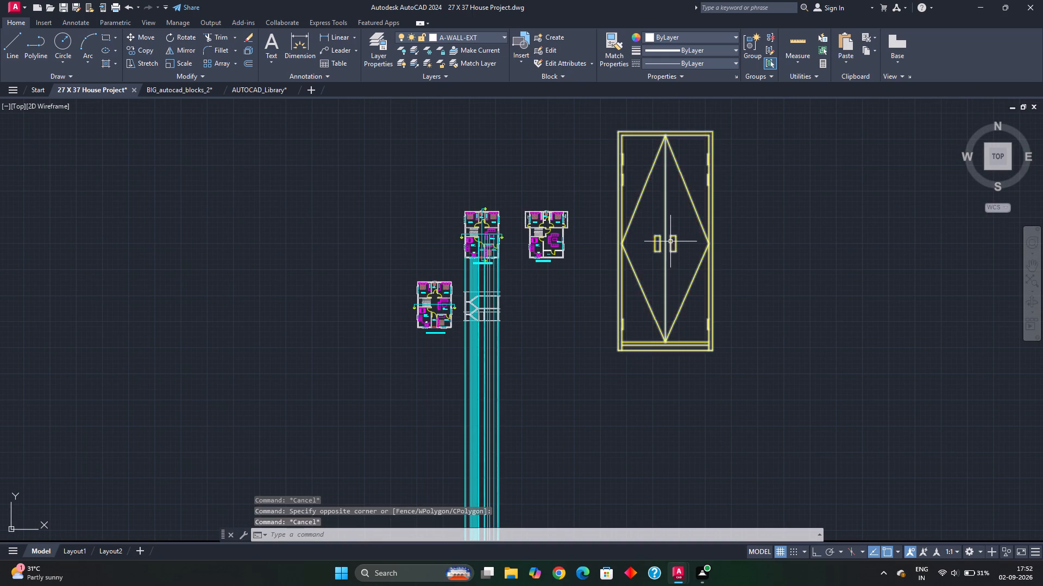
Open the pasted double-leaf door block AE0C02 for editing in the Block Editor.
{"action": "double_click", "coordinate": [667, 230]}
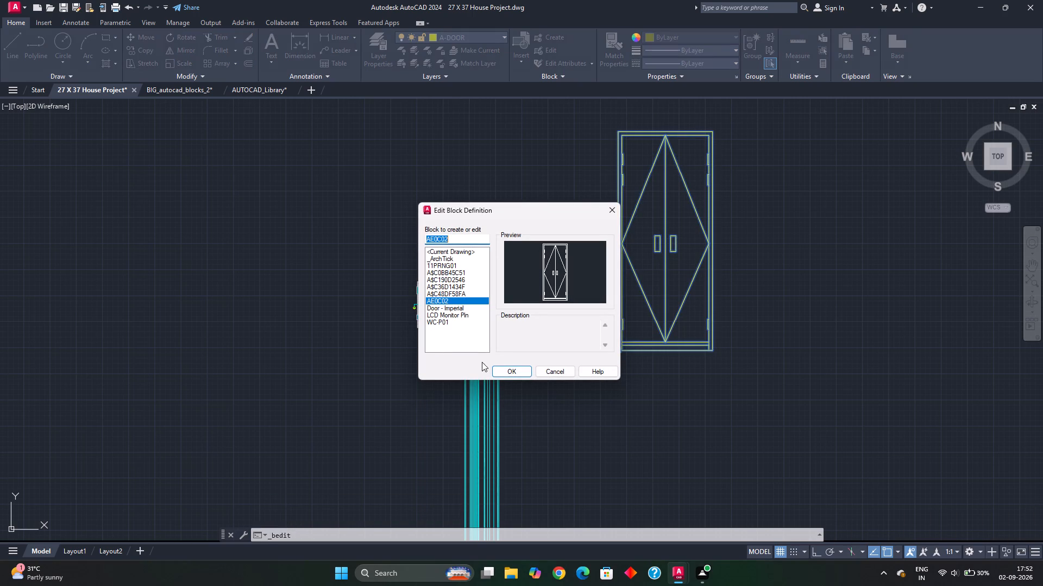
{"action": "left_click", "coordinate": [497, 371]}
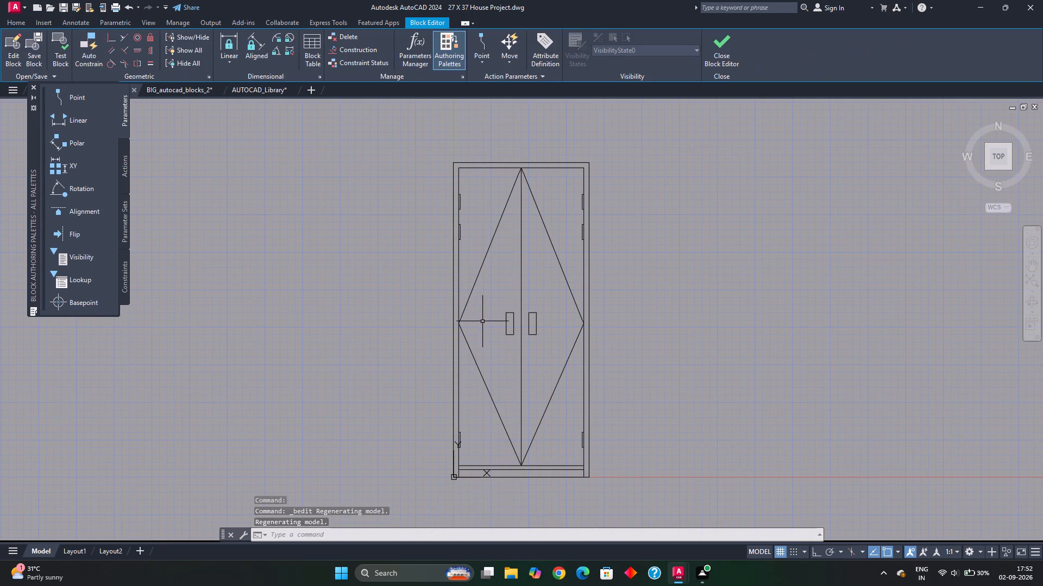
{"action": "left_click", "coordinate": [535, 168]}
{"action": "key", "text": "Escape"}
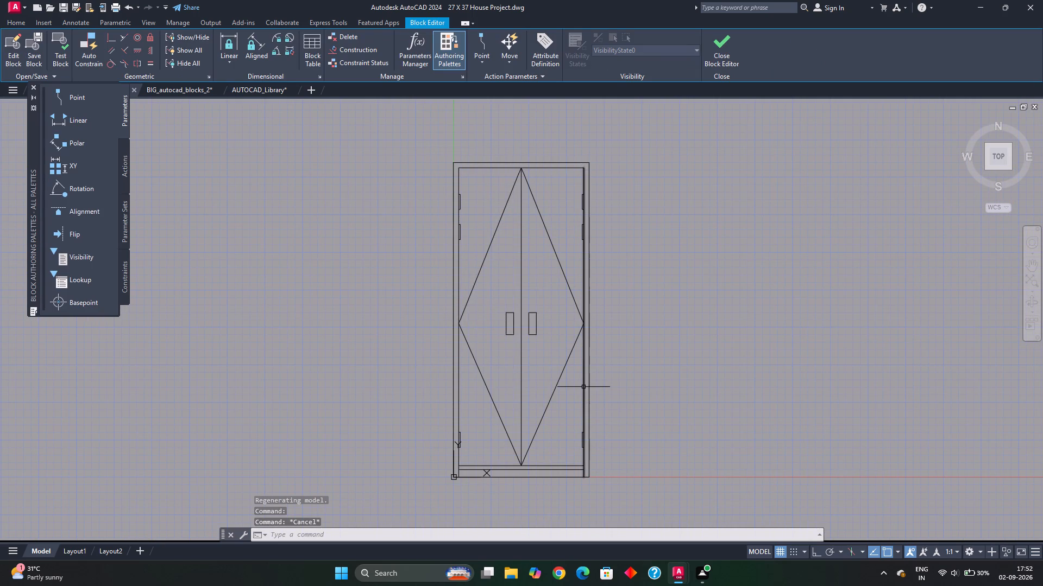
{"action": "left_click", "coordinate": [584, 388]}
{"action": "key", "text": "Escape"}
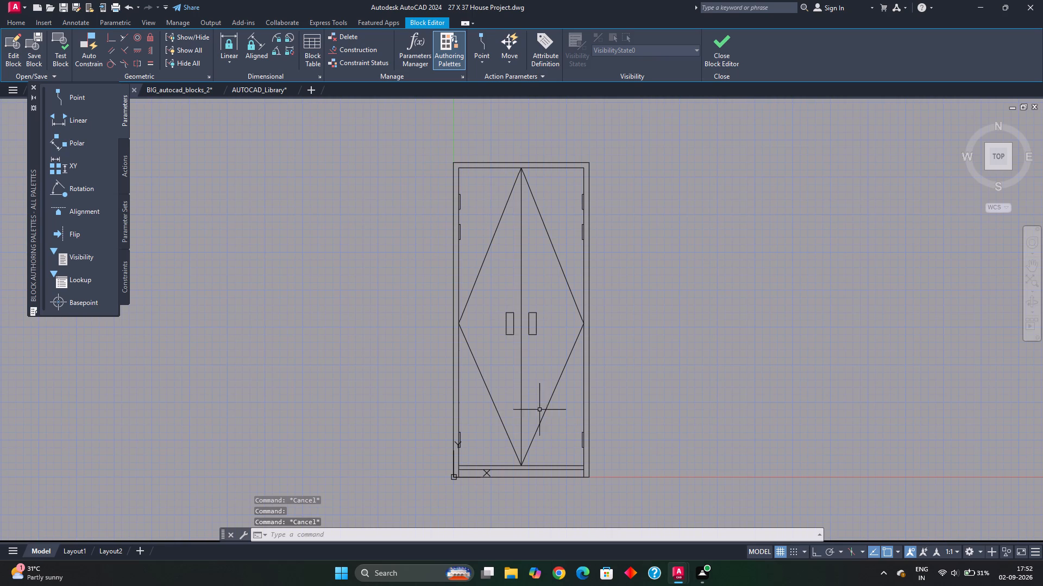
Copy the complete double-leaf door linework to a clear spot just east of the original within the block.
{"action": "middle_click_drag", "start_coordinate": [577, 437], "coordinate": [548, 425]}
{"action": "scroll", "coordinate": [505, 297], "scroll_direction": "down", "scroll_amount": 1}
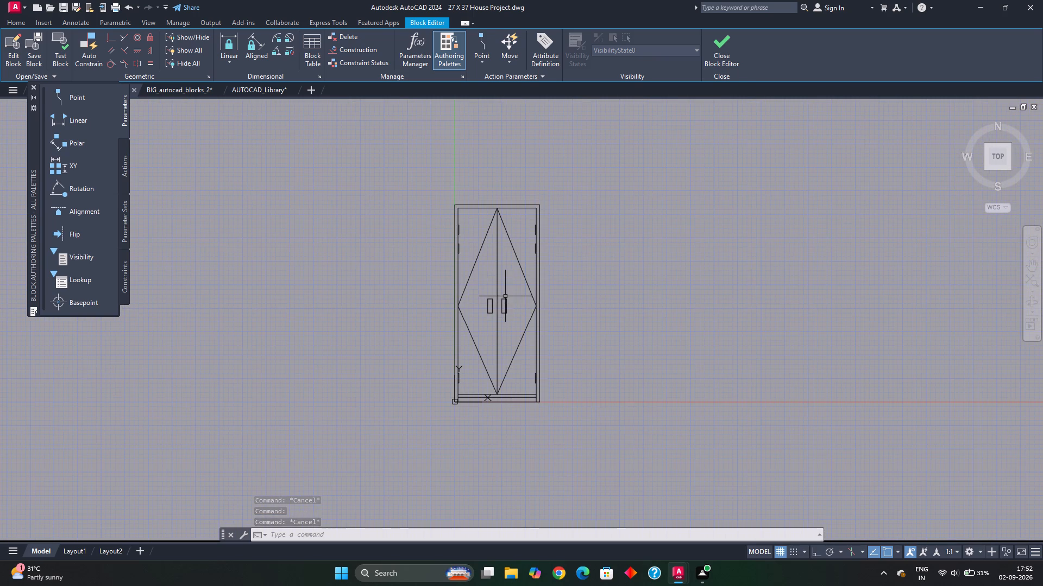
{"action": "left_click", "coordinate": [435, 173]}
{"action": "left_click", "coordinate": [554, 434]}
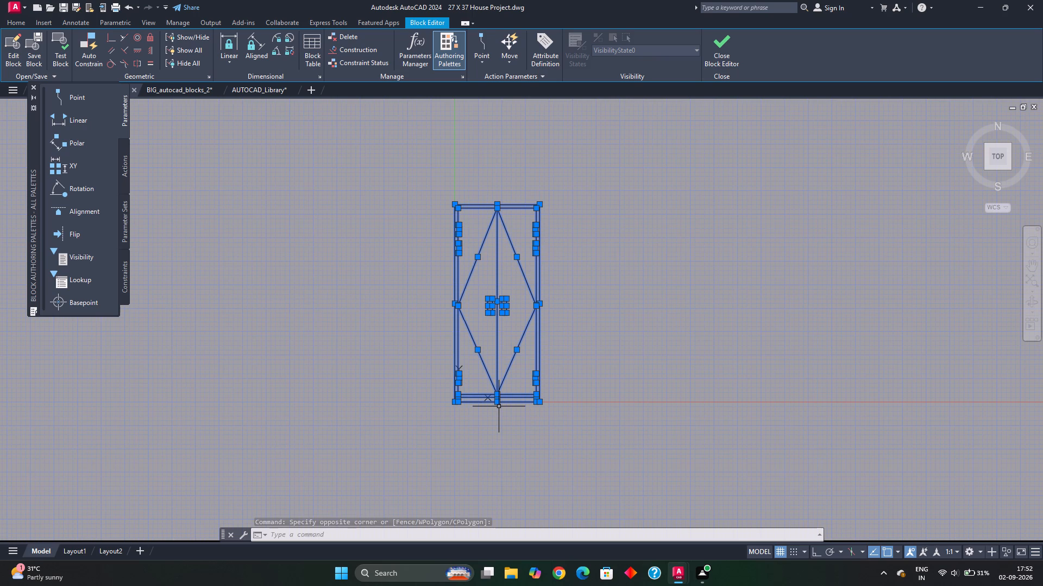
{"action": "type", "text": "co"}
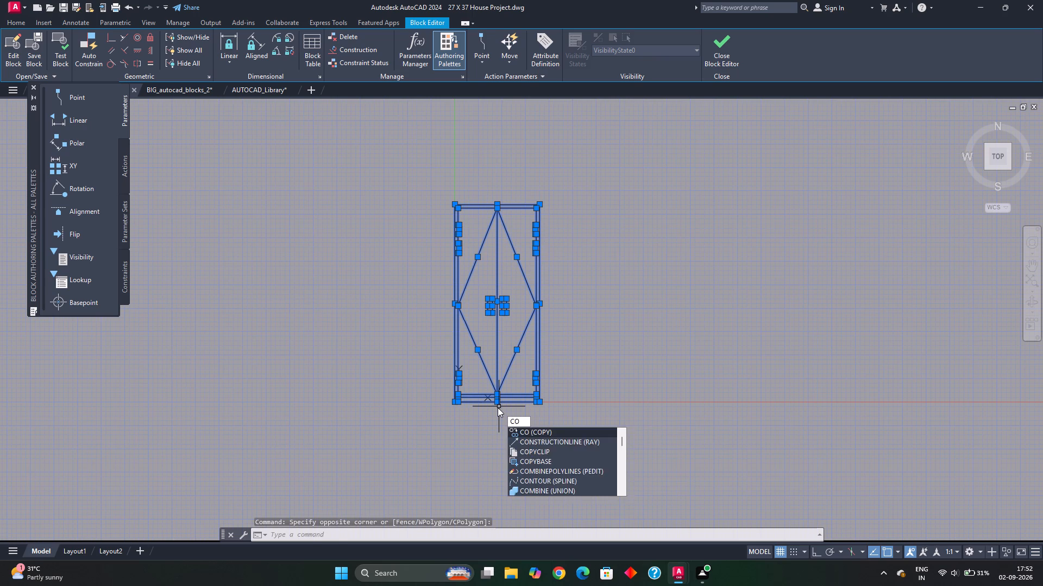
{"action": "key", "text": "Return"}
{"action": "left_click", "coordinate": [454, 404]}
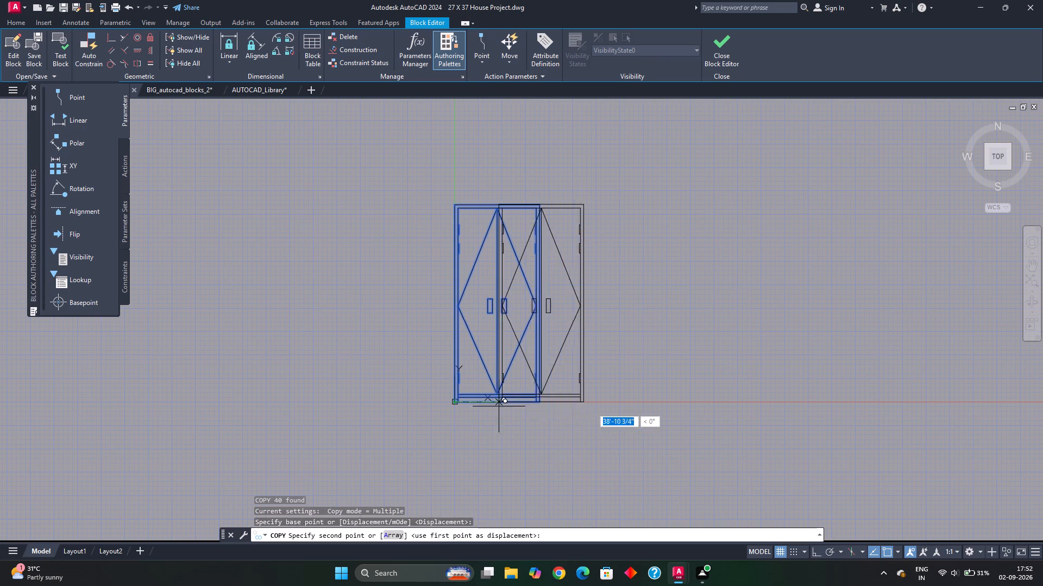
{"action": "left_click", "coordinate": [574, 406]}
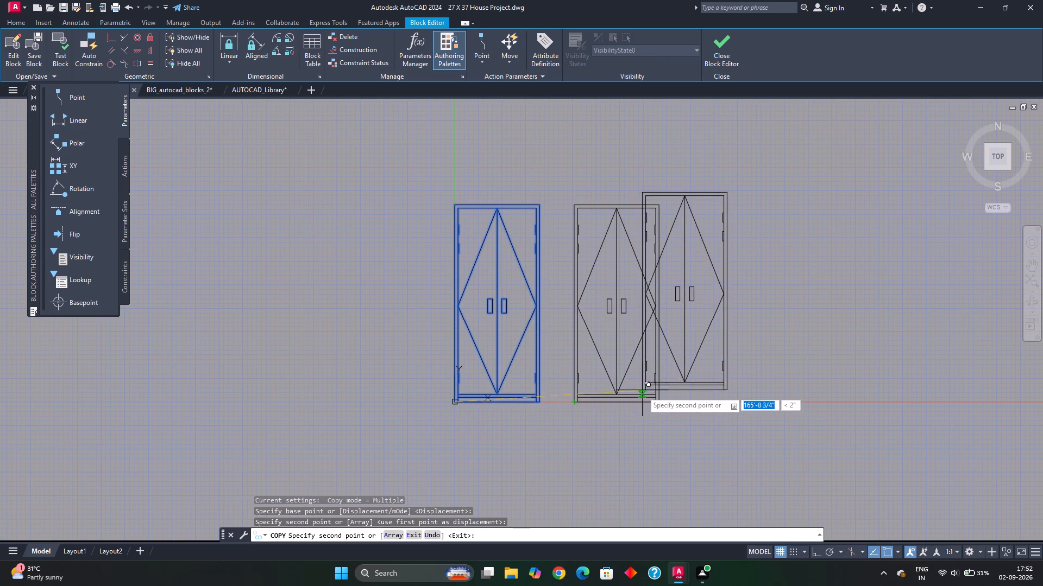
{"action": "key", "text": "Escape"}
{"action": "key", "text": "Escape"}
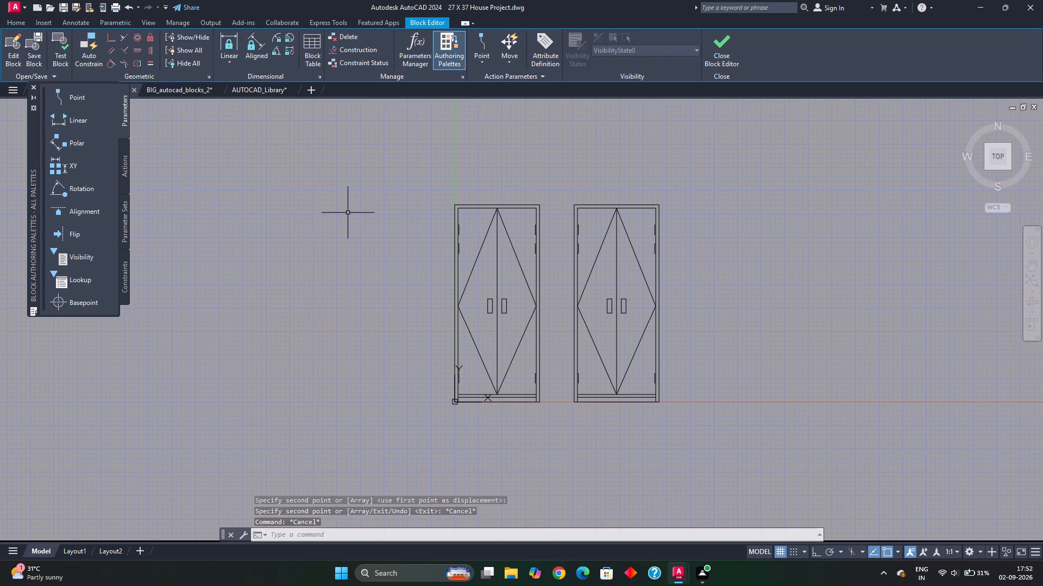
Check the drawing units settings.
{"action": "type", "text": "un"}
{"action": "key", "text": "Return"}
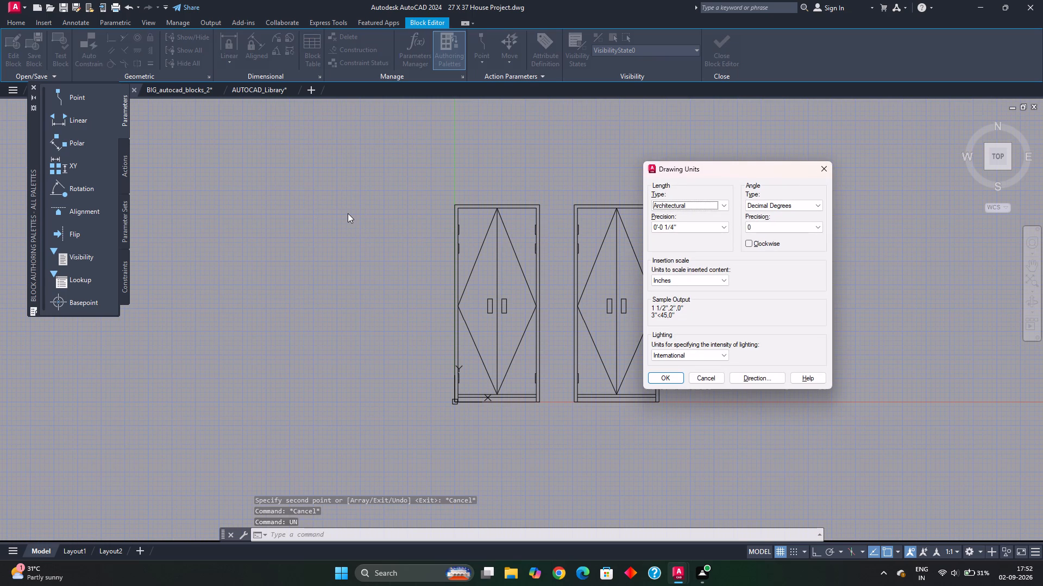
{"action": "left_click", "coordinate": [654, 373]}
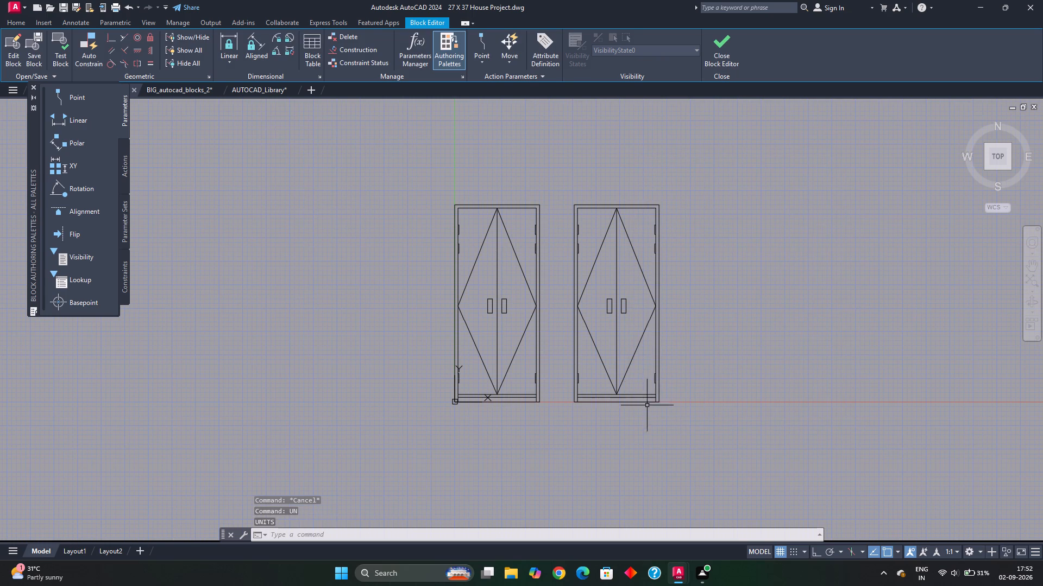
Inspect the length property of the inner east jamb line on the copied door.
{"action": "scroll", "coordinate": [647, 407], "scroll_direction": "up", "scroll_amount": 1}
{"action": "middle_click_drag", "start_coordinate": [680, 402], "coordinate": [673, 479]}
{"action": "middle_click_drag", "start_coordinate": [674, 446], "coordinate": [655, 452]}
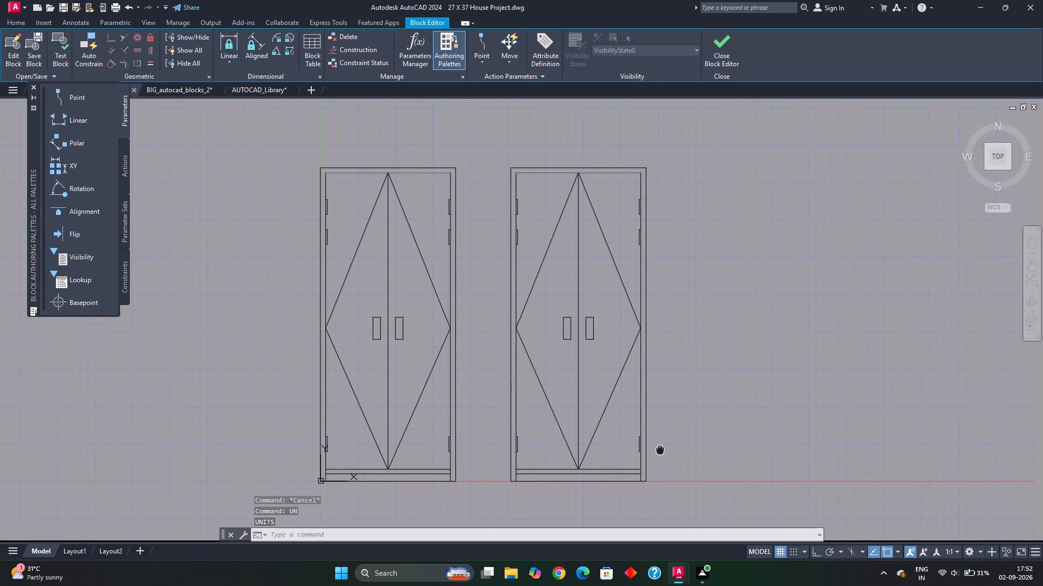
{"action": "middle_click_drag", "start_coordinate": [655, 452], "coordinate": [646, 452]}
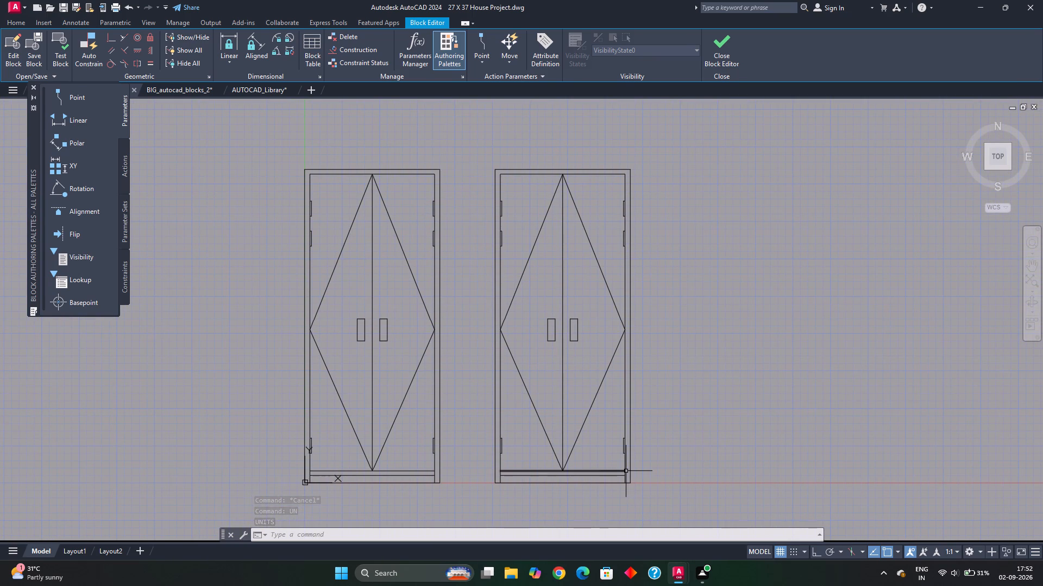
{"action": "left_click", "coordinate": [626, 365]}
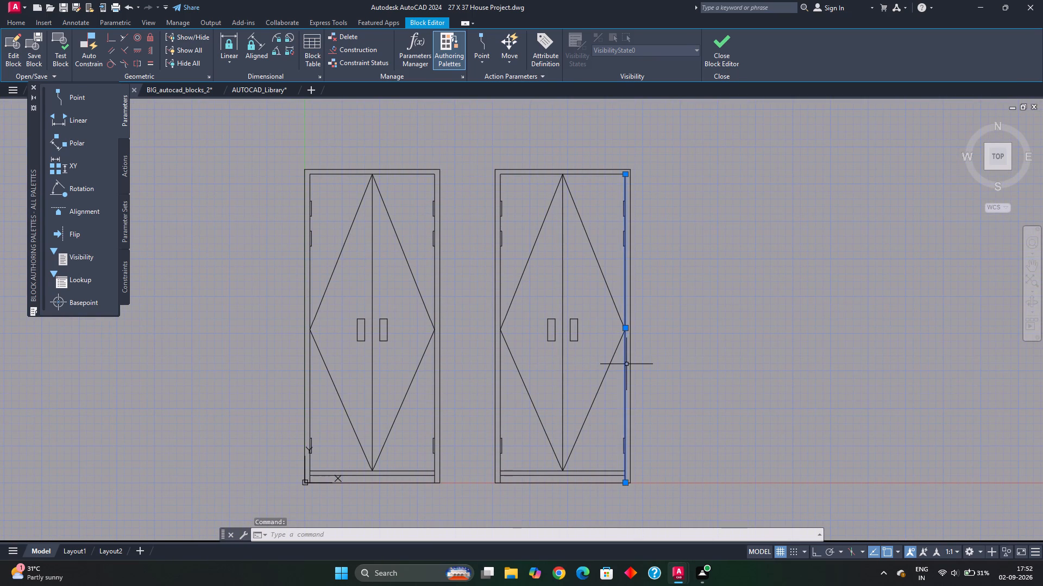
{"action": "double_click", "coordinate": [626, 365]}
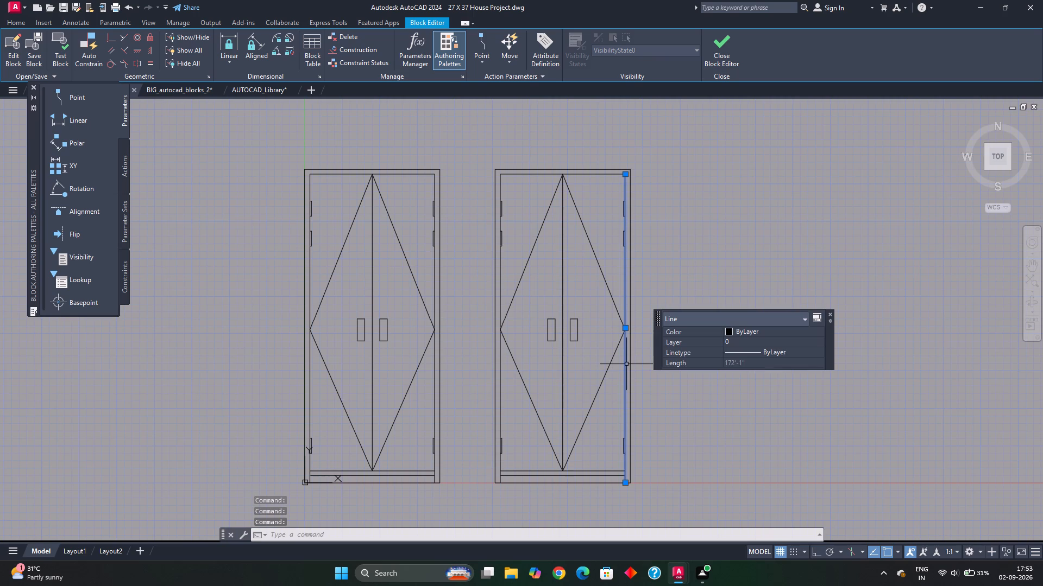
{"action": "left_click", "coordinate": [749, 364]}
{"action": "left_click", "coordinate": [820, 362]}
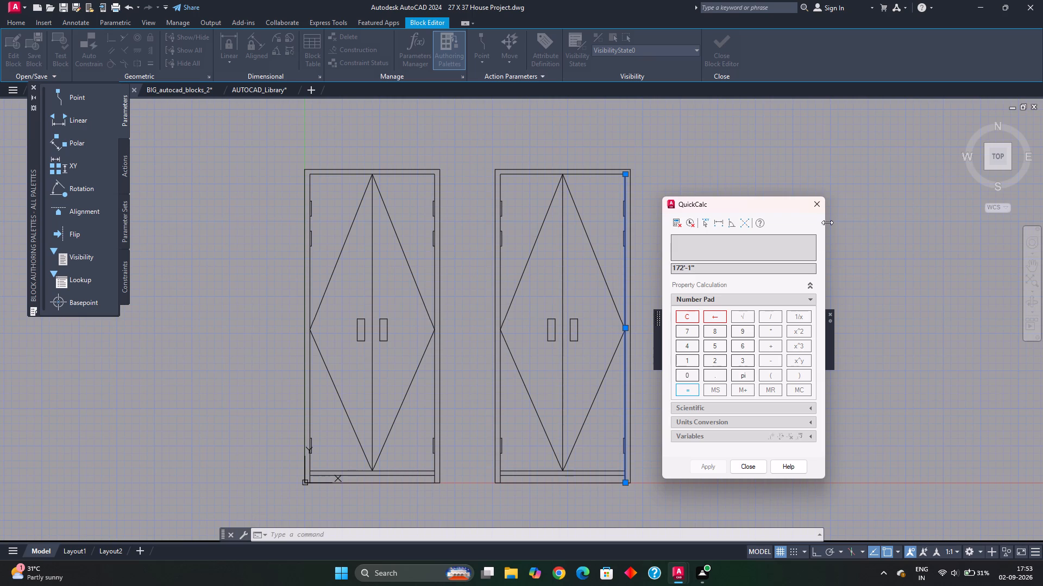
{"action": "left_click", "coordinate": [818, 207]}
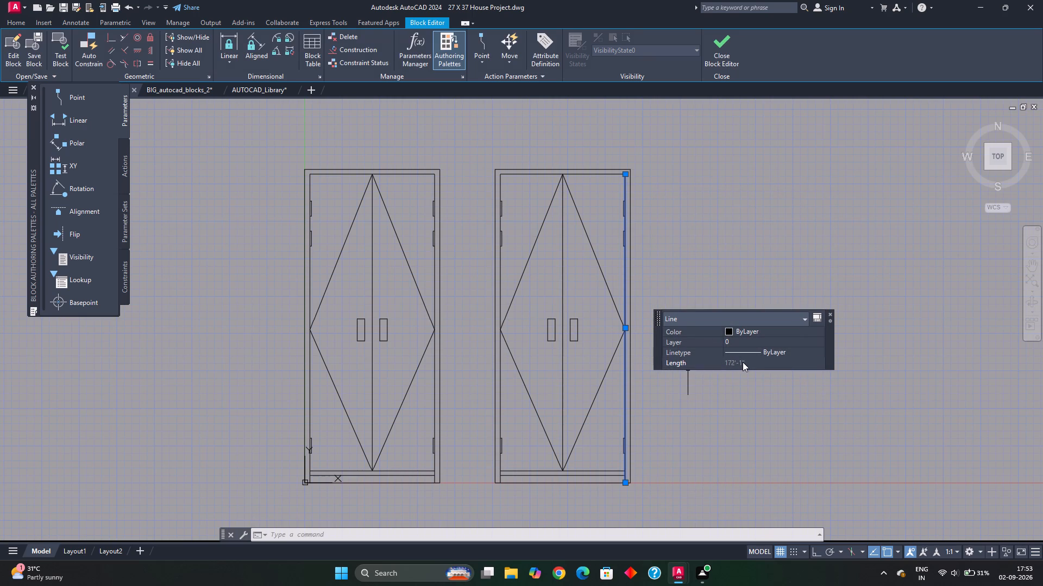
{"action": "left_click", "coordinate": [744, 362]}
{"action": "key", "text": "Escape"}
{"action": "key", "text": "Escape"}
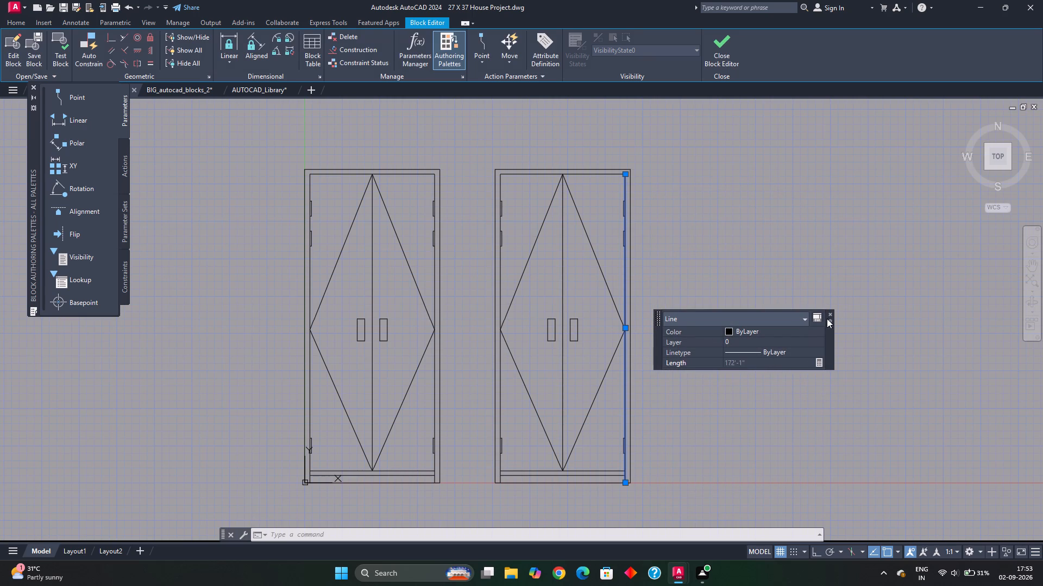
{"action": "left_click", "coordinate": [828, 314]}
{"action": "key", "text": "Escape"}
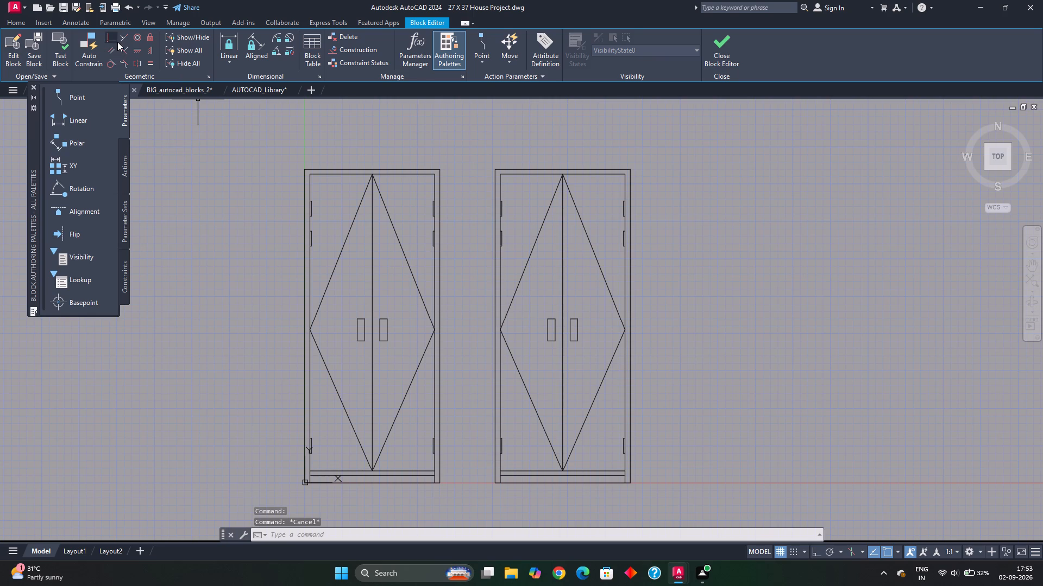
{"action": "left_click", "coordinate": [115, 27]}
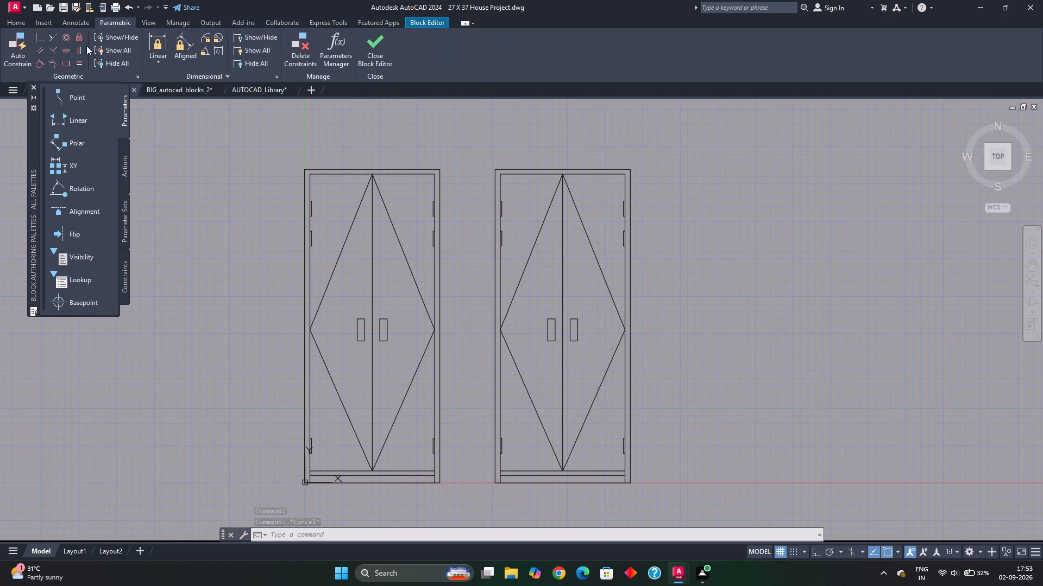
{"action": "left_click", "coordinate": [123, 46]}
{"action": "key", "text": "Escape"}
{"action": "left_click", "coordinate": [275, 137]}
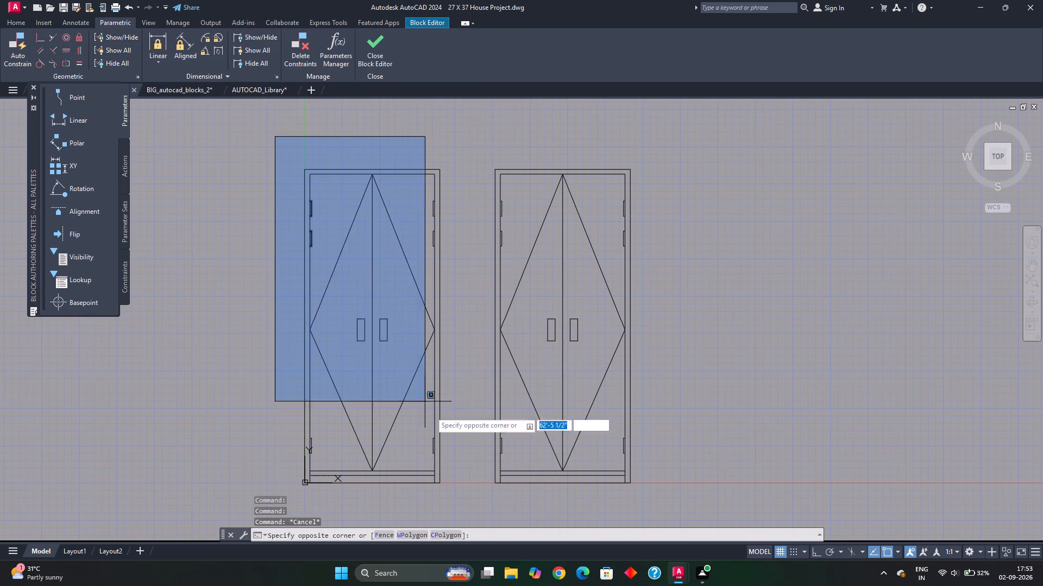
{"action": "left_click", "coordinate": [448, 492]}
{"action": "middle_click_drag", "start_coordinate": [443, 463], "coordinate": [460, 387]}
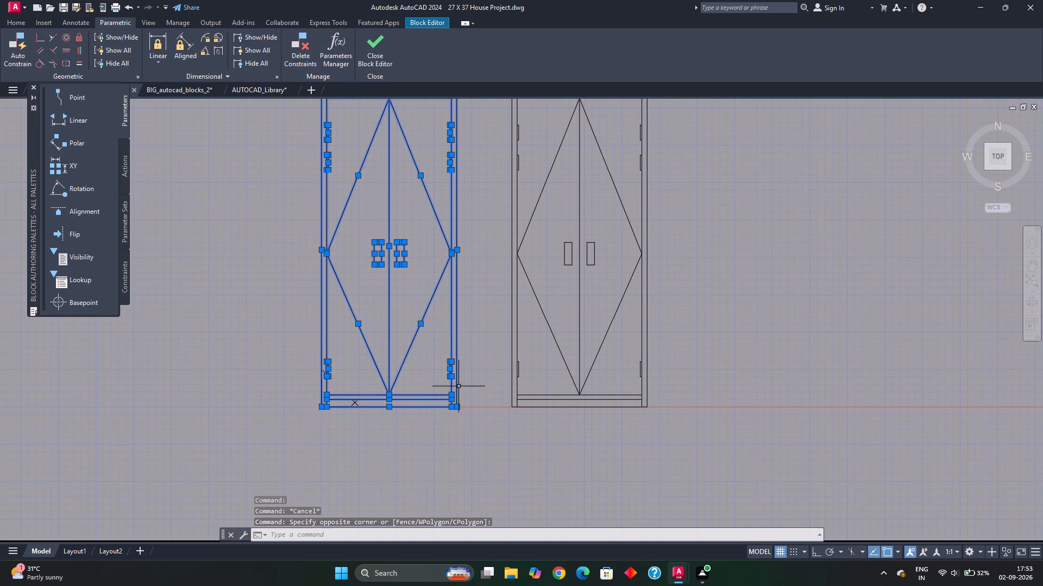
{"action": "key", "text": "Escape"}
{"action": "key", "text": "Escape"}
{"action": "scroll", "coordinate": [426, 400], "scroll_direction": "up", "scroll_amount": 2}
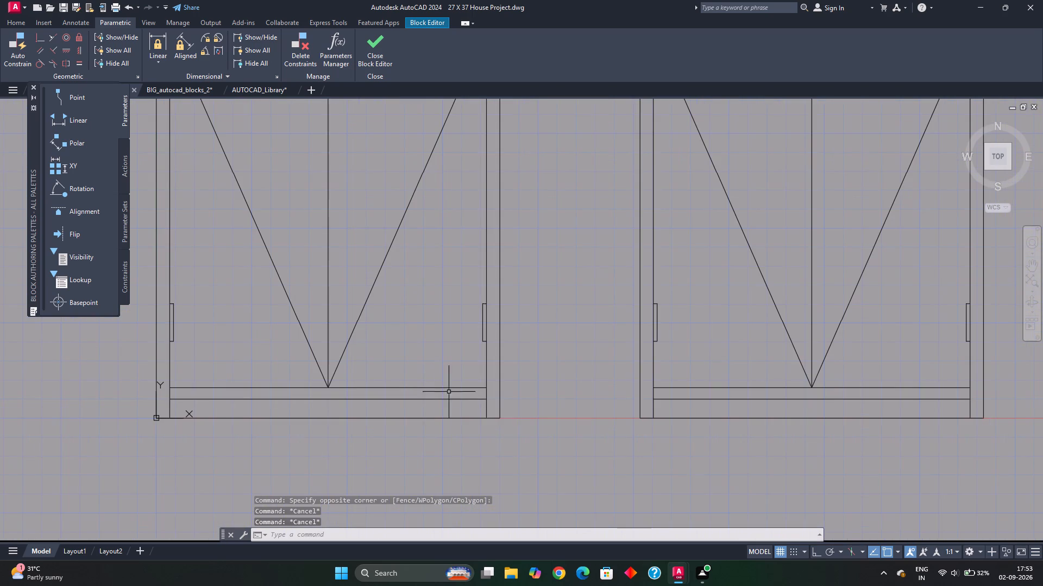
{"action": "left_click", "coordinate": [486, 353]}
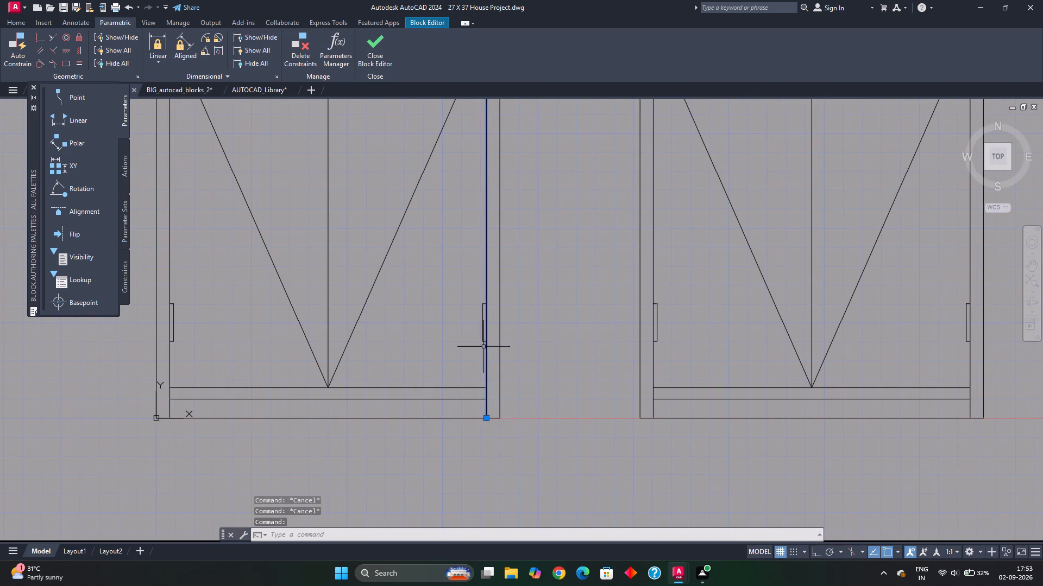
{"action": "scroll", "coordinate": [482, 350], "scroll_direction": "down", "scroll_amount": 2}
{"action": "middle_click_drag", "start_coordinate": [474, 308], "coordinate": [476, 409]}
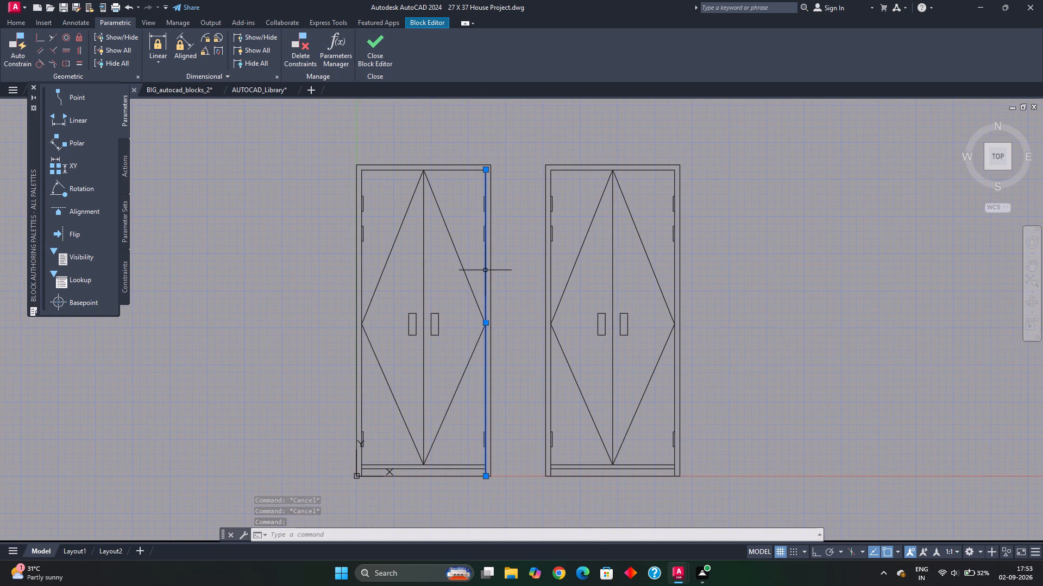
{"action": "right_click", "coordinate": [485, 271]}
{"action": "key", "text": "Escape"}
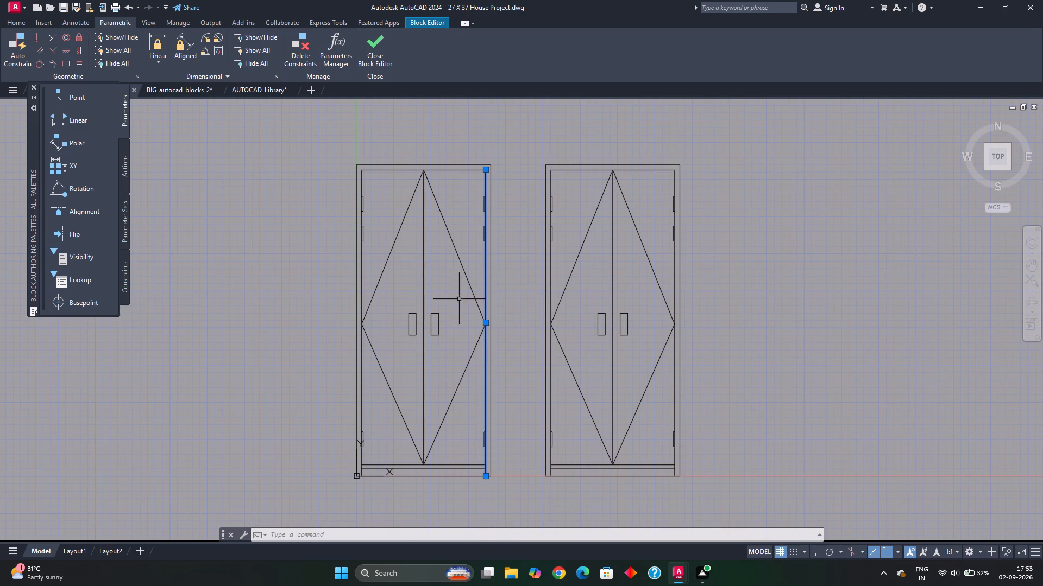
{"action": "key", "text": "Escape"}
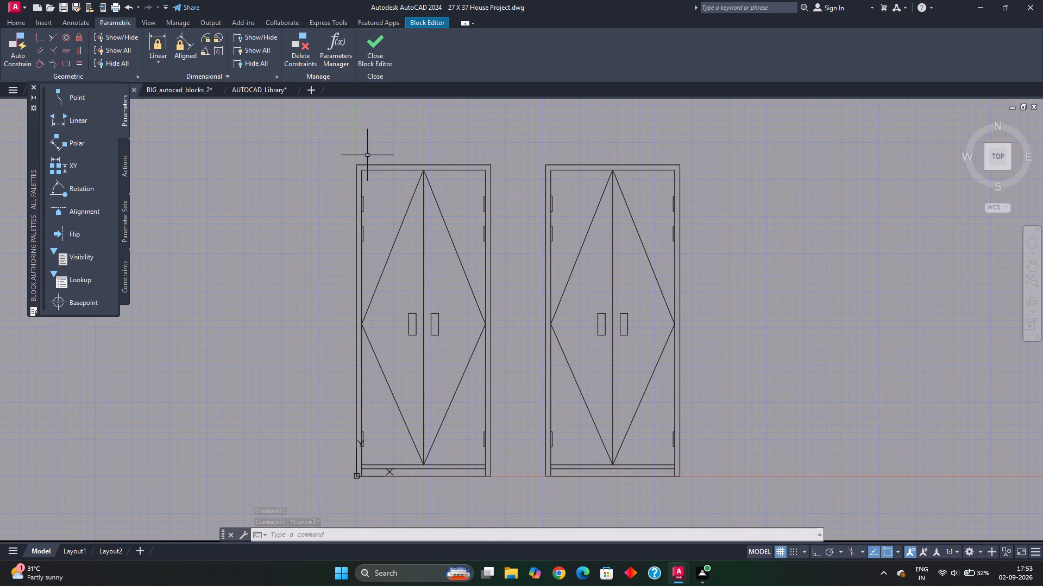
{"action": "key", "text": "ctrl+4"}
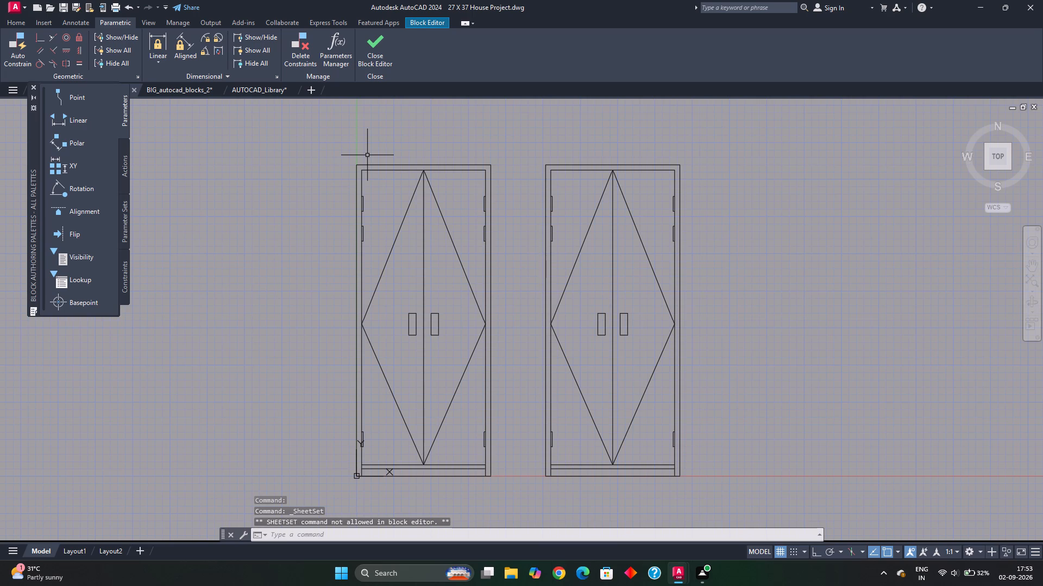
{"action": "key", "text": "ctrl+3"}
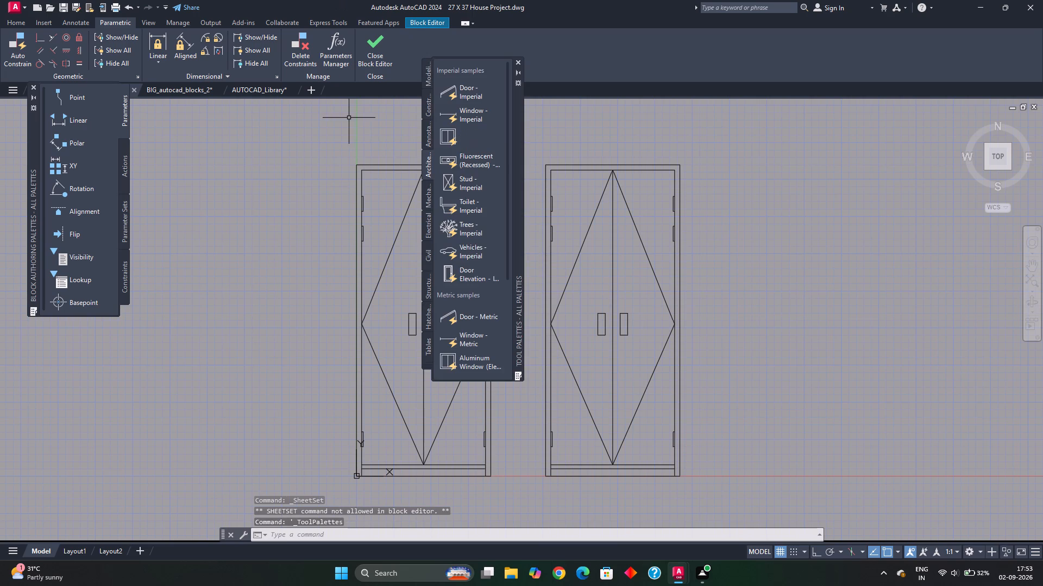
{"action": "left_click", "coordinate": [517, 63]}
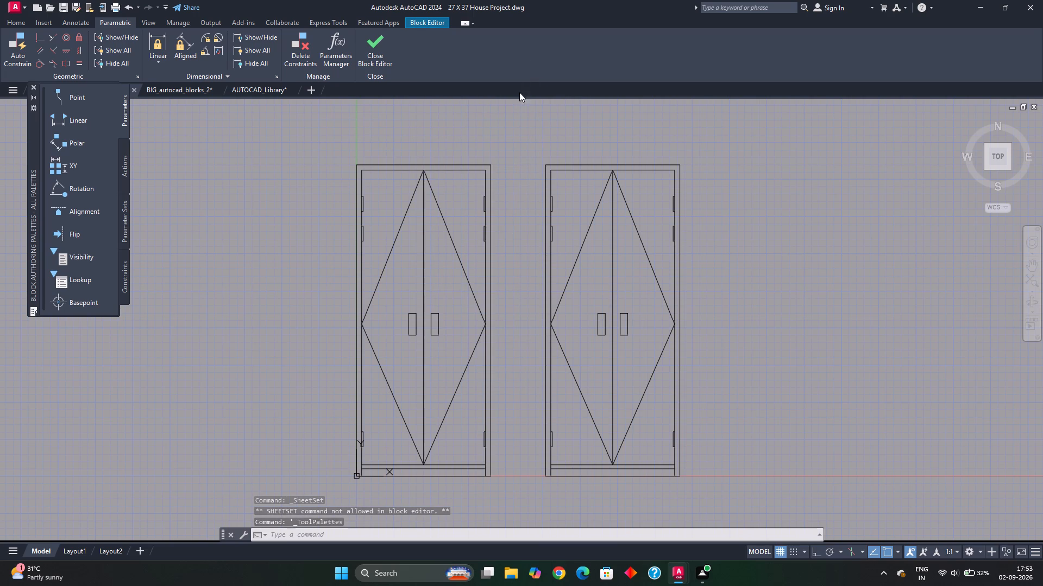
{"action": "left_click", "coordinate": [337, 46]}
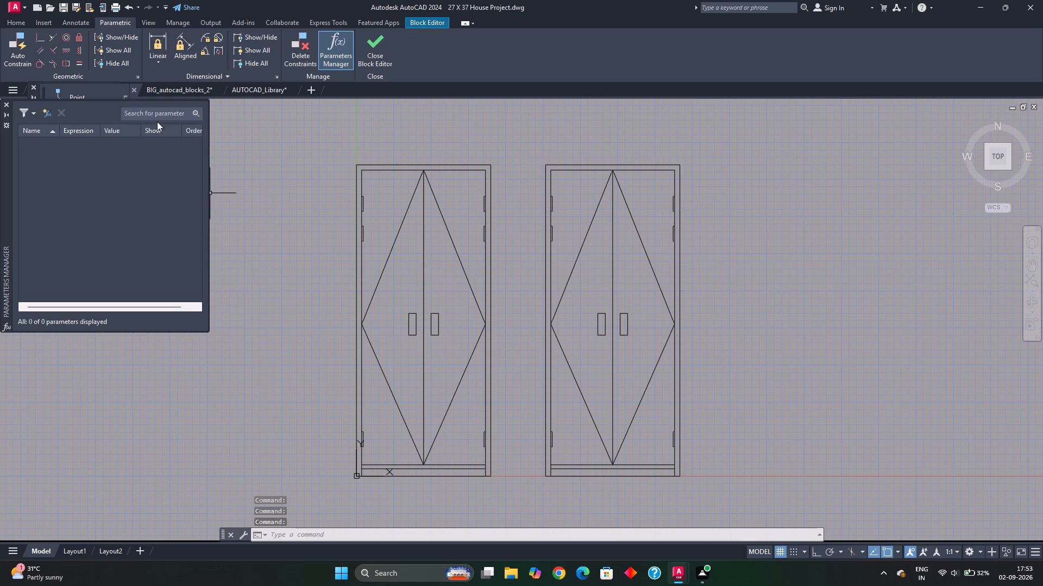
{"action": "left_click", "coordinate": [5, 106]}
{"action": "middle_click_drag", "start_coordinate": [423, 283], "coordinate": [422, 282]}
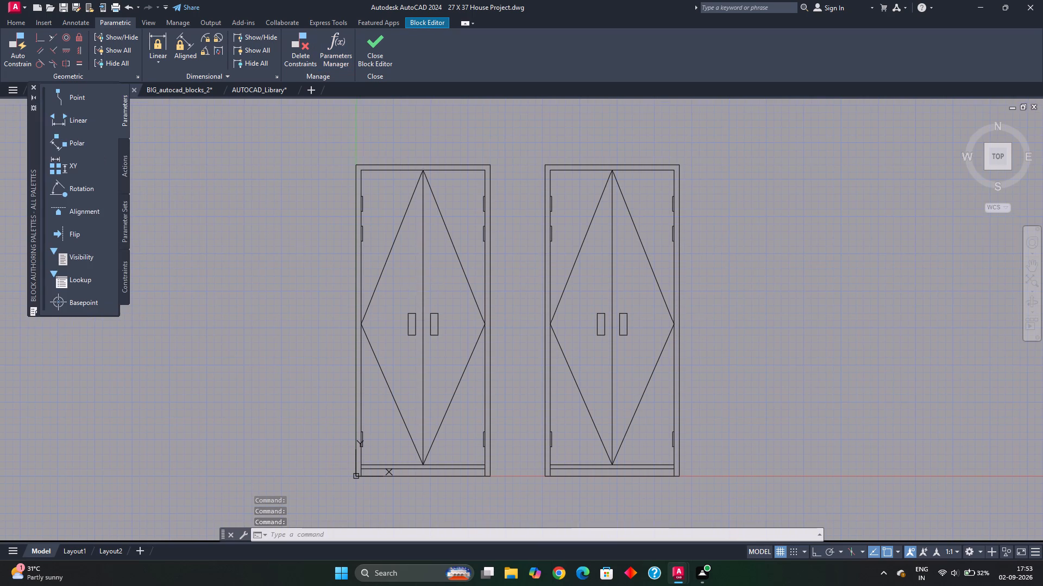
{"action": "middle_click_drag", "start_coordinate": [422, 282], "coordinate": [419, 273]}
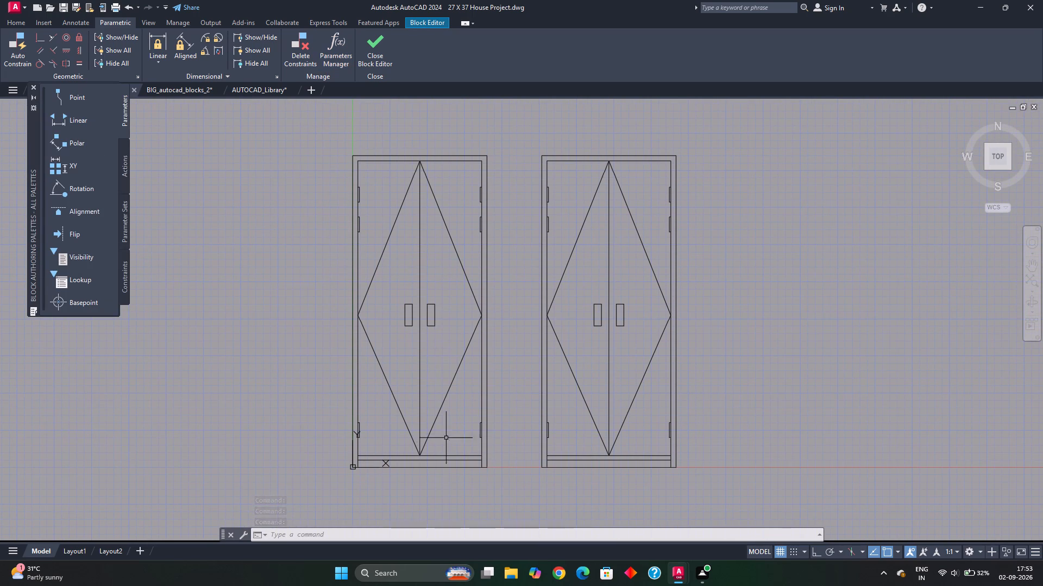
Measure the spacings around the bottom rail, jambs and base line of the original door with the Quick measuring tool.
{"action": "scroll", "coordinate": [457, 459], "scroll_direction": "up", "scroll_amount": 1}
{"action": "middle_click_drag", "start_coordinate": [455, 456], "coordinate": [452, 398]}
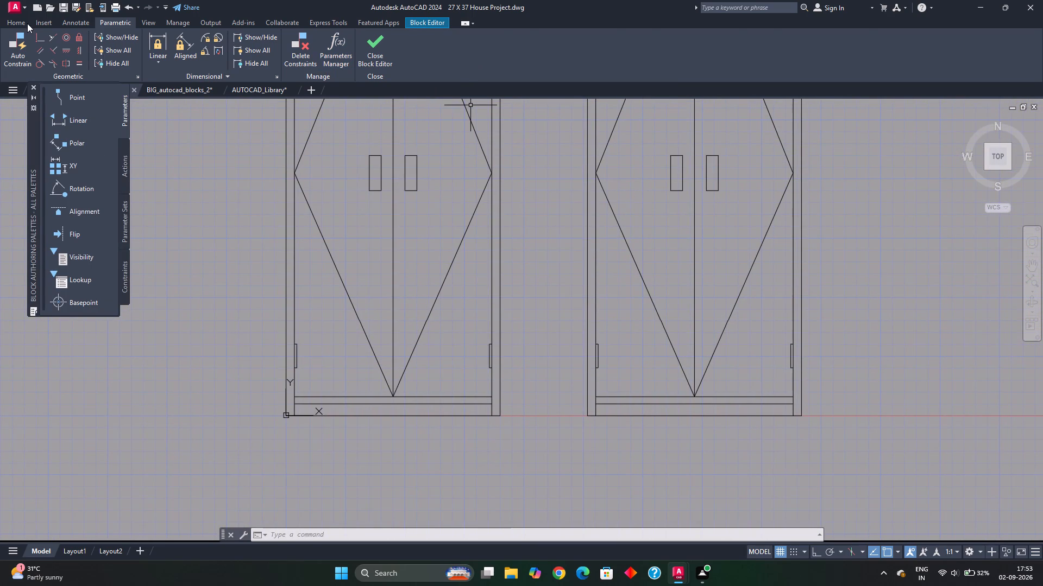
{"action": "left_click", "coordinate": [27, 23]}
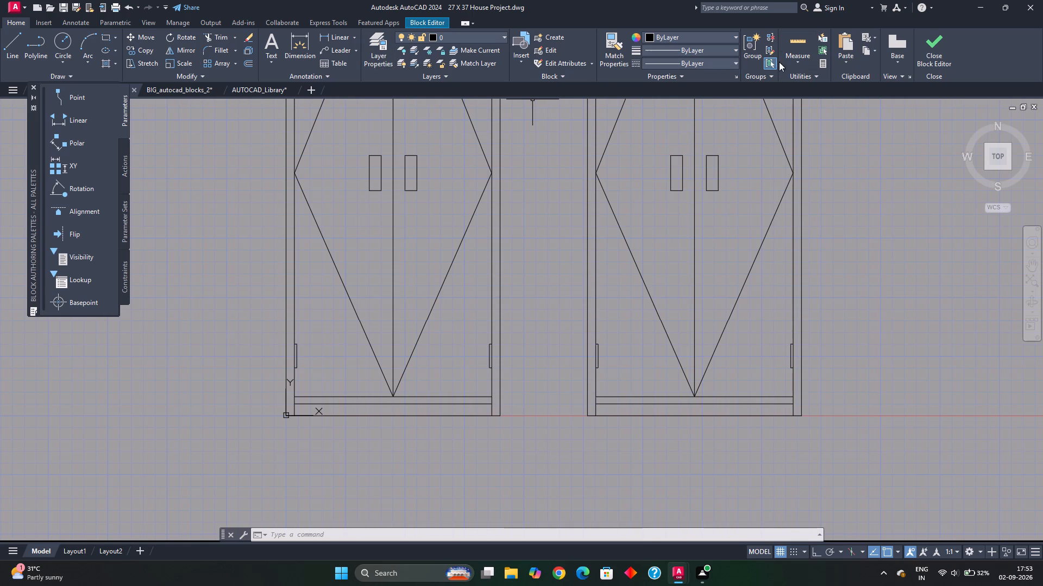
{"action": "left_click", "coordinate": [791, 53]}
{"action": "scroll", "coordinate": [516, 346], "scroll_direction": "up", "scroll_amount": 1}
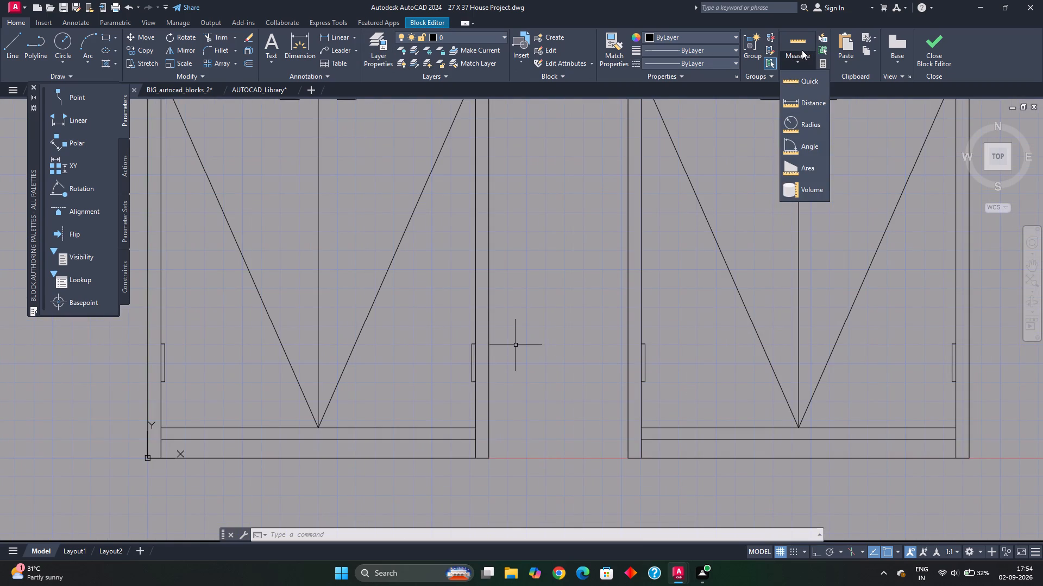
{"action": "left_click_drag", "start_coordinate": [799, 37], "coordinate": [799, 42]}
{"action": "middle_click_drag", "start_coordinate": [454, 434], "coordinate": [487, 396]}
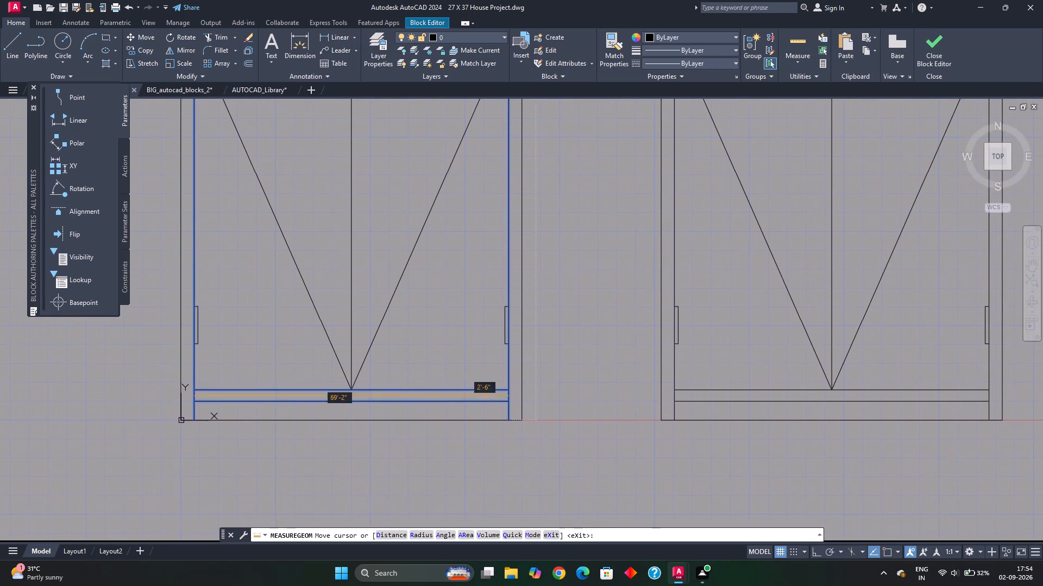
{"action": "scroll", "coordinate": [0, 408], "scroll_direction": "up", "scroll_amount": 2}
{"action": "scroll", "coordinate": [147, 407], "scroll_direction": "down", "scroll_amount": 1}
{"action": "middle_click_drag", "start_coordinate": [133, 402], "coordinate": [52, 387]}
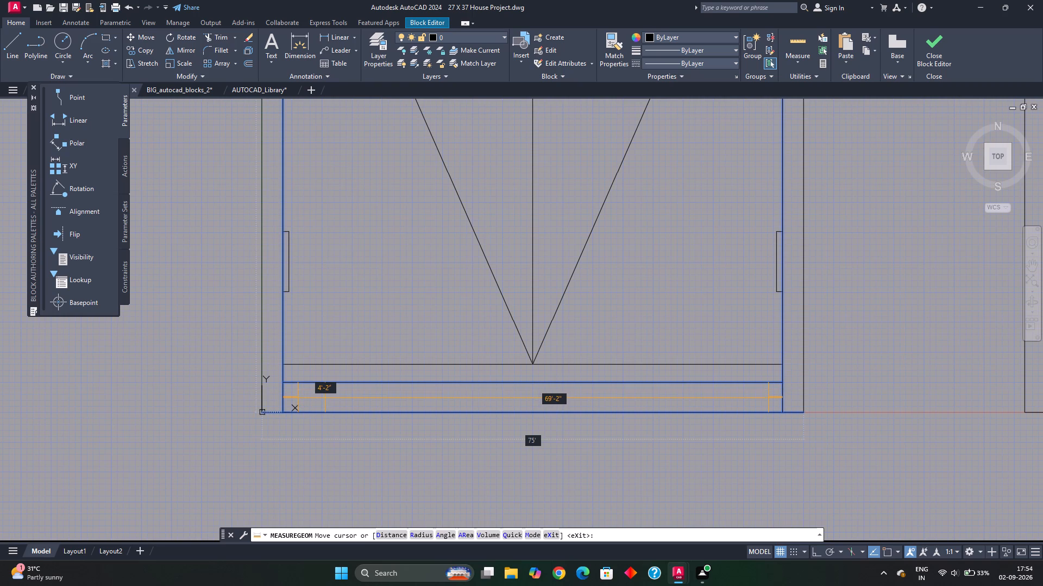
{"action": "scroll", "coordinate": [326, 398], "scroll_direction": "down", "scroll_amount": 1}
{"action": "key", "text": "Escape"}
Delete the complete copied double-leaf door east of the original.
{"action": "scroll", "coordinate": [397, 393], "scroll_direction": "down", "scroll_amount": 2}
{"action": "middle_click_drag", "start_coordinate": [380, 399], "coordinate": [350, 406]}
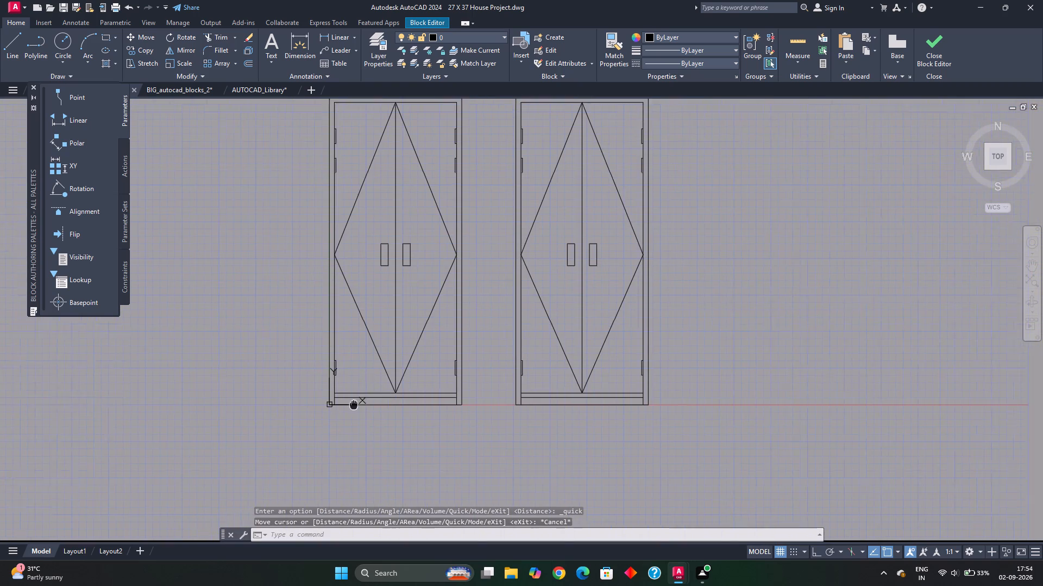
{"action": "middle_click_drag", "start_coordinate": [350, 406], "coordinate": [322, 402]}
{"action": "scroll", "coordinate": [367, 414], "scroll_direction": "up", "scroll_amount": 2}
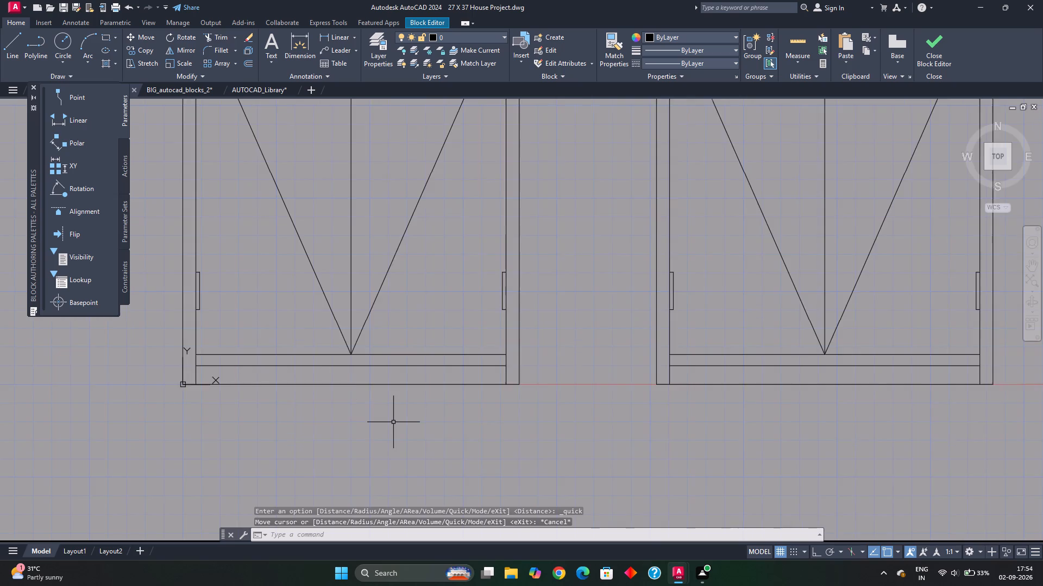
{"action": "scroll", "coordinate": [393, 423], "scroll_direction": "down", "scroll_amount": 1}
{"action": "middle_click_drag", "start_coordinate": [410, 416], "coordinate": [169, 430]}
{"action": "scroll", "coordinate": [450, 435], "scroll_direction": "down", "scroll_amount": 1}
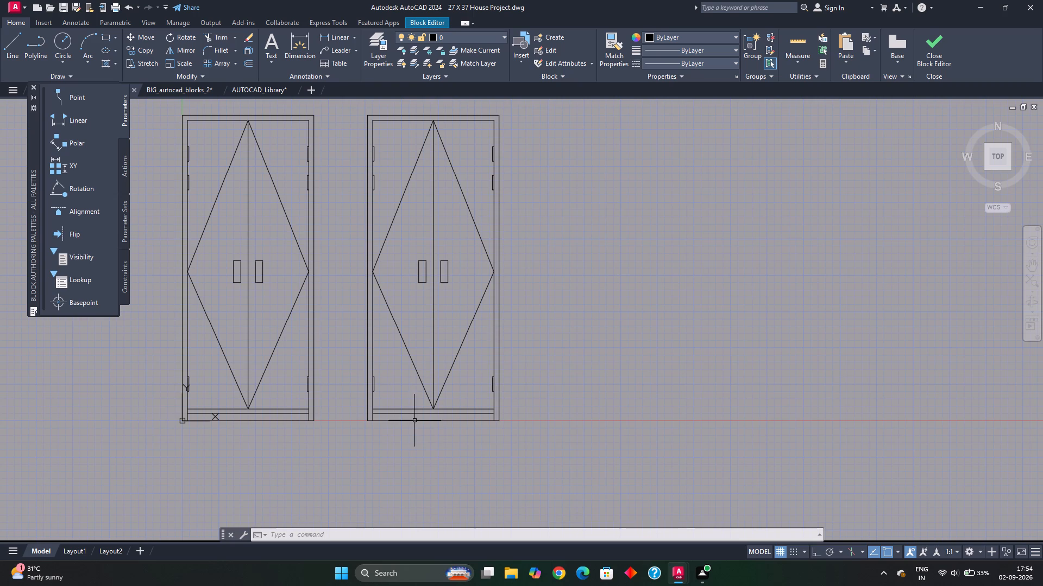
{"action": "scroll", "coordinate": [375, 311], "scroll_direction": "down", "scroll_amount": 1}
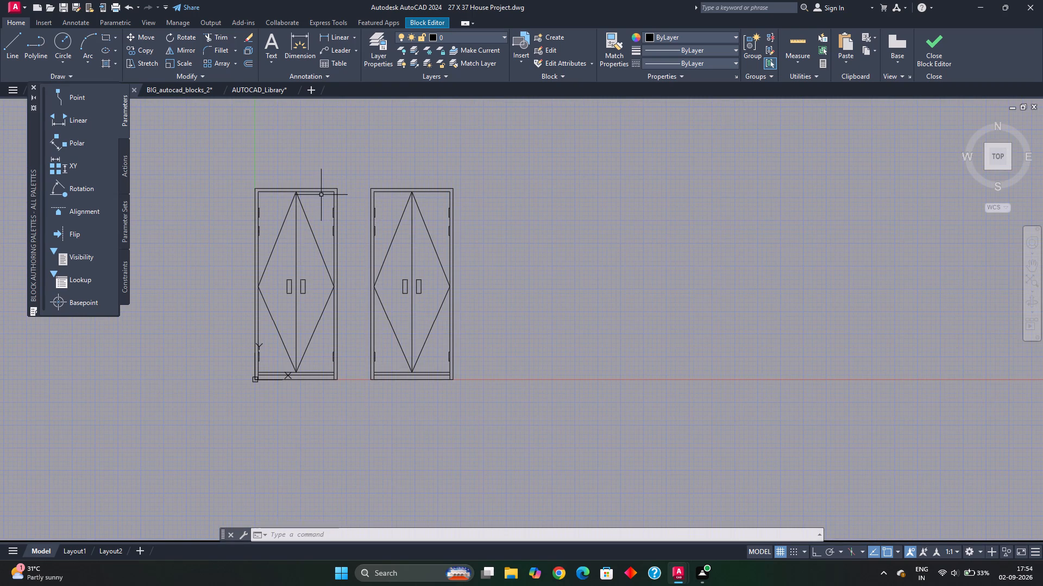
{"action": "left_click", "coordinate": [356, 176]}
{"action": "left_click", "coordinate": [487, 402]}
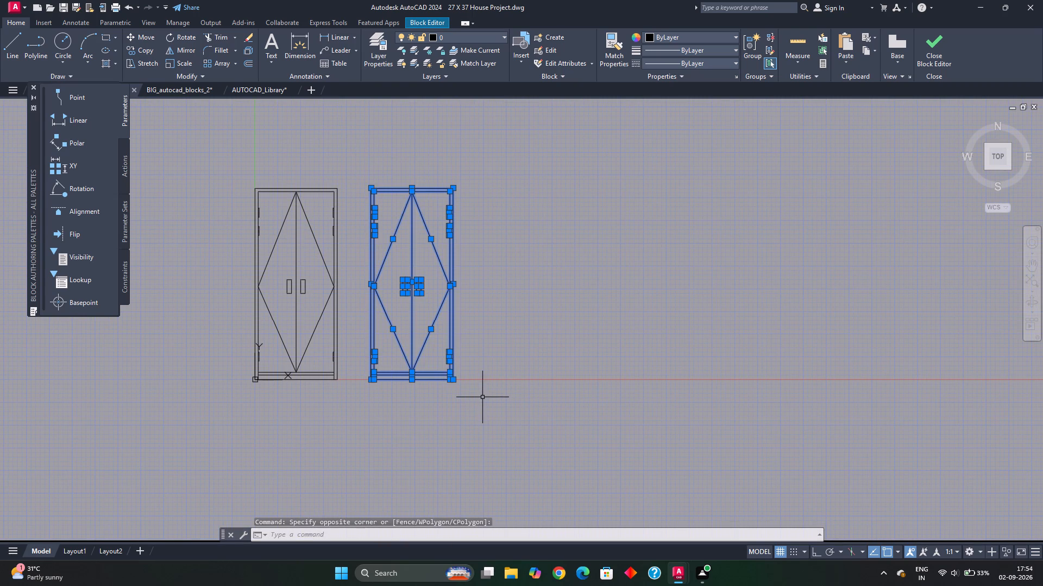
{"action": "key", "text": "Delete"}
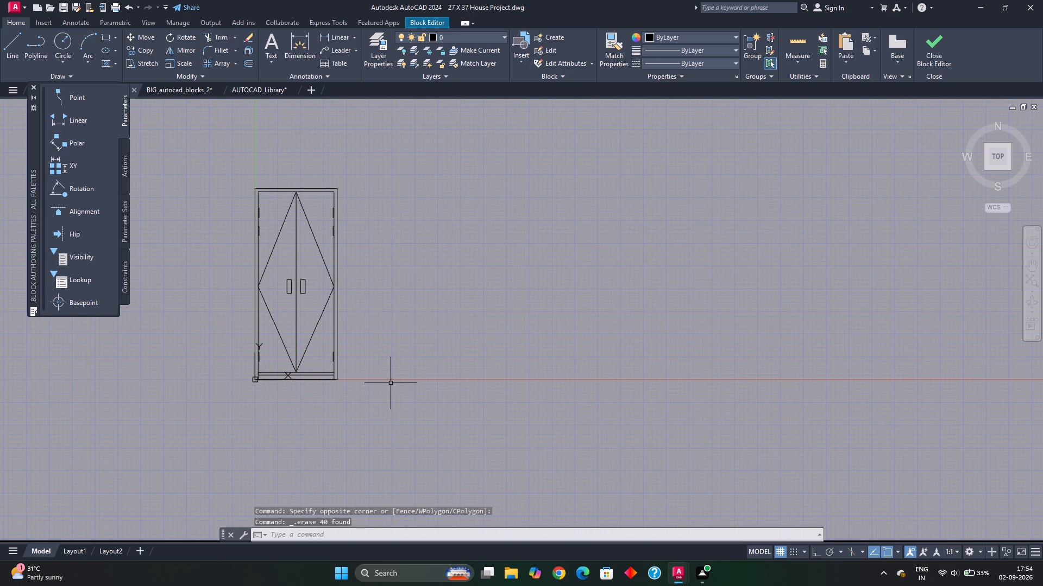
Turn on Ortho mode during a trial line started on the base level east of the door, and abandon the line.
{"action": "key", "text": "l"}
{"action": "key", "text": "Return"}
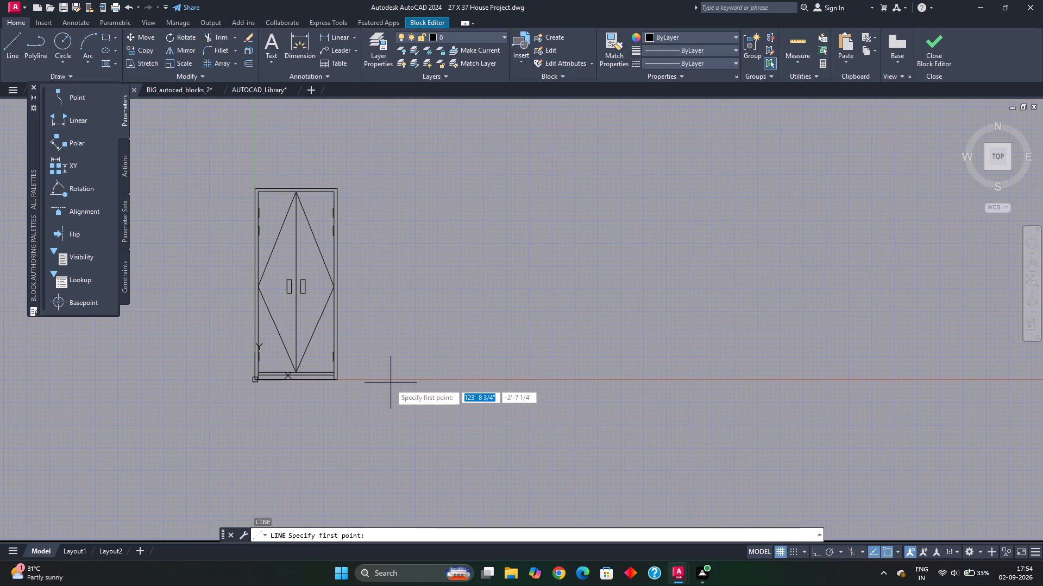
{"action": "scroll", "coordinate": [371, 387], "scroll_direction": "up", "scroll_amount": 1}
{"action": "middle_click", "coordinate": [371, 388]}
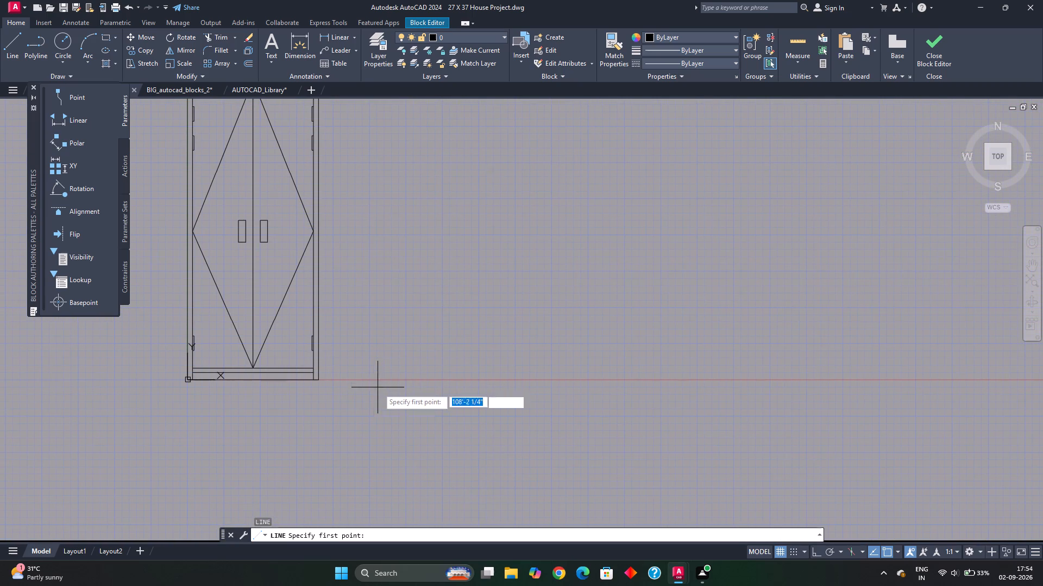
{"action": "left_click", "coordinate": [406, 381]}
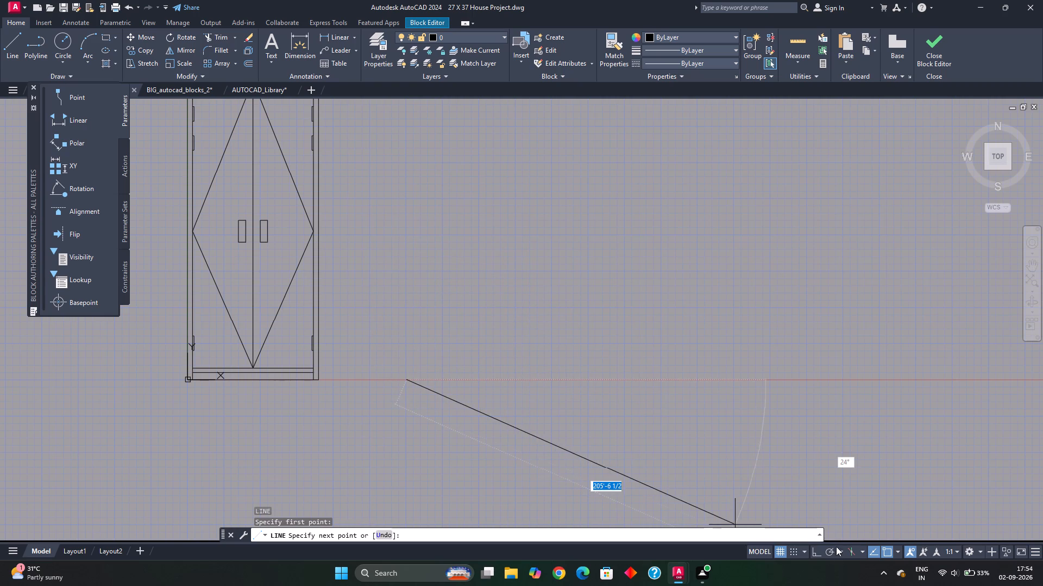
{"action": "left_click", "coordinate": [819, 555]}
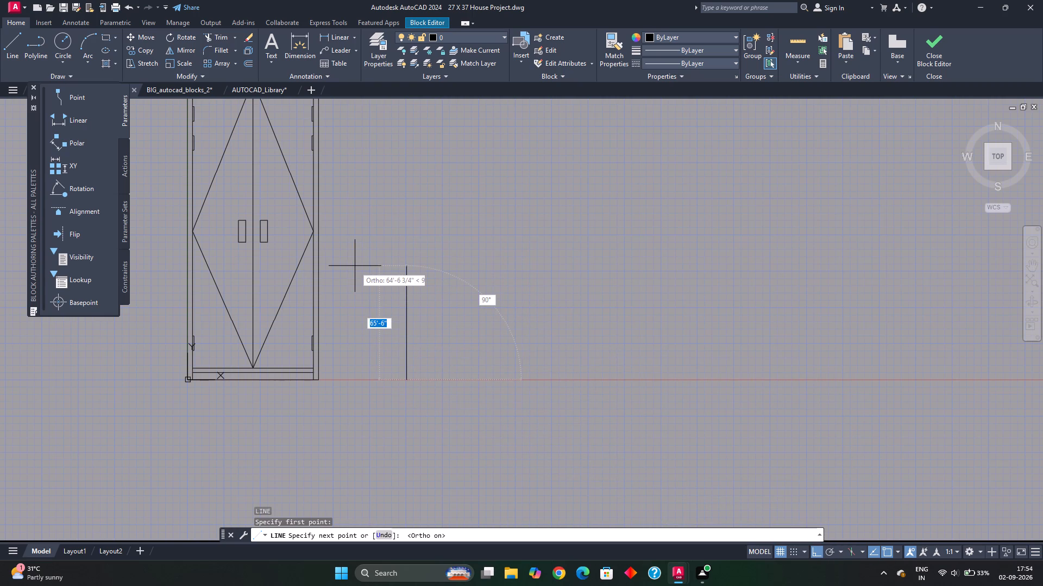
{"action": "key", "text": "Escape"}
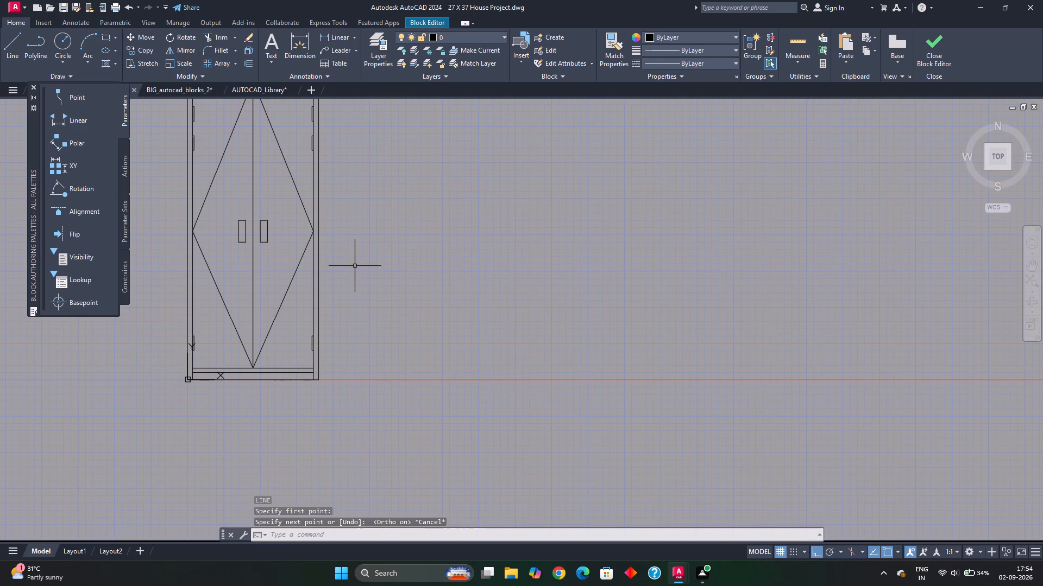
{"action": "key", "text": "Escape"}
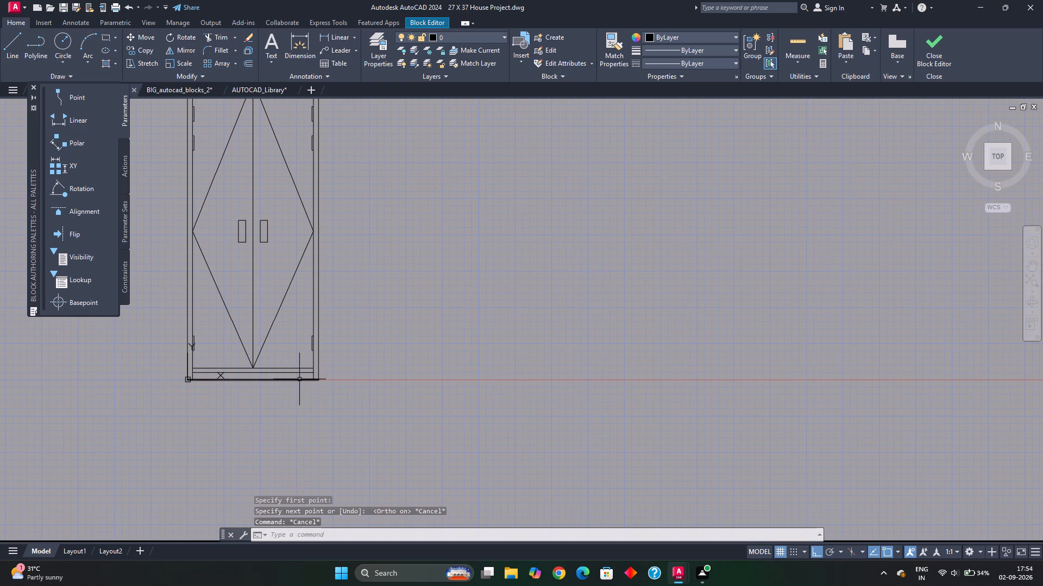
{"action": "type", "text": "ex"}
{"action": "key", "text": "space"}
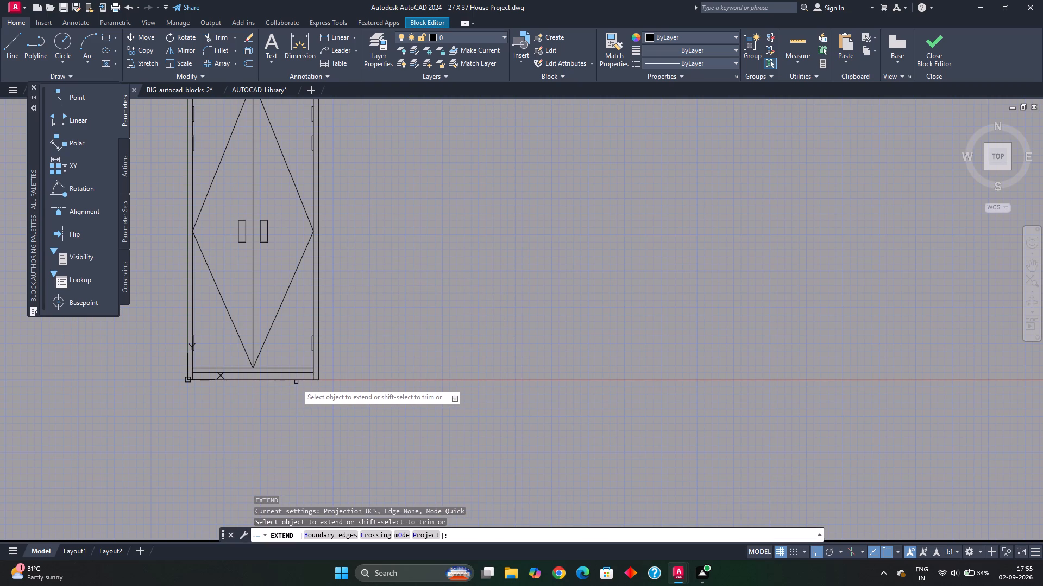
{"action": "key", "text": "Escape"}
Stretch the east end of the door's bottom line about 84' horizontally eastward.
{"action": "left_click", "coordinate": [305, 383]}
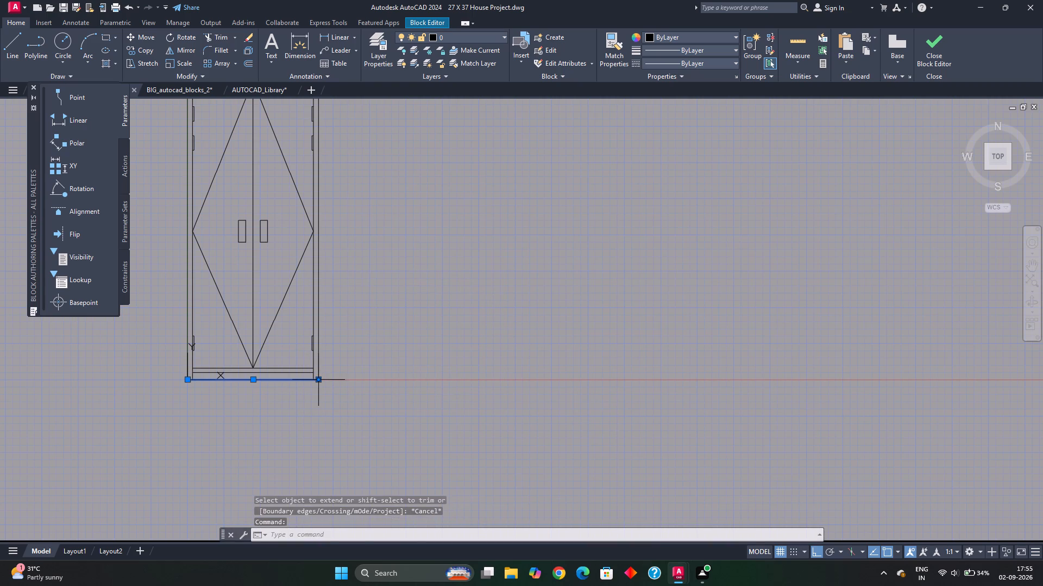
{"action": "left_click", "coordinate": [321, 383]}
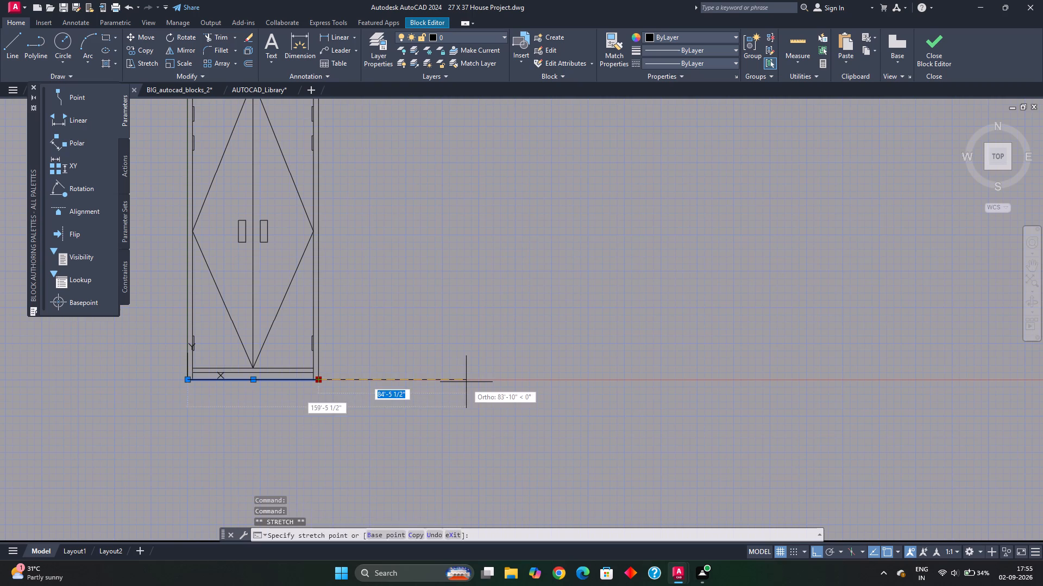
{"action": "left_click", "coordinate": [466, 383]}
{"action": "key", "text": "Escape"}
{"action": "key", "text": "Escape"}
Draw a 7' vertical line upward from the east end of the lengthened base line.
{"action": "key", "text": "l"}
{"action": "key", "text": "Return"}
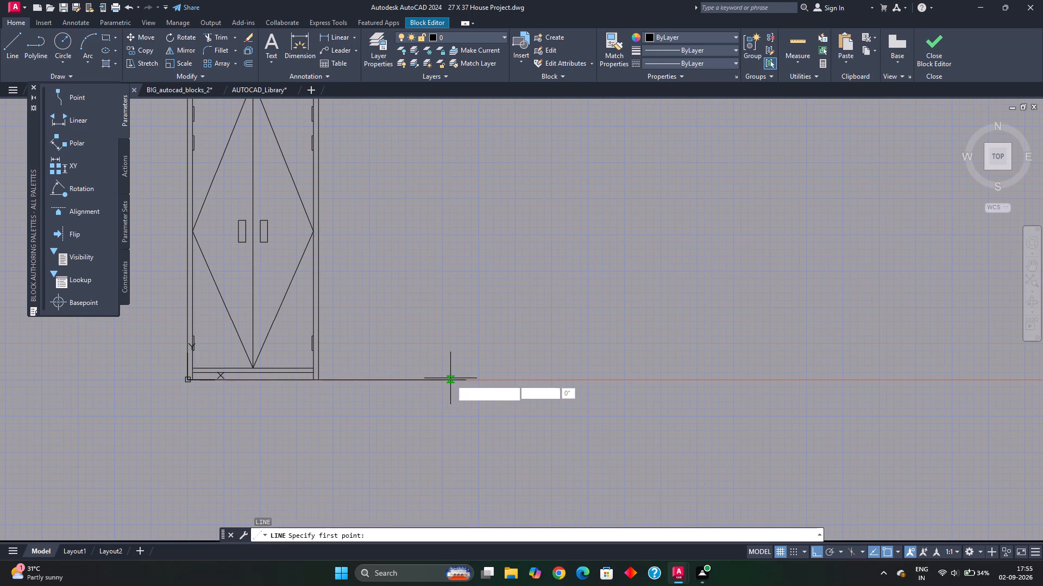
{"action": "left_click", "coordinate": [467, 383]}
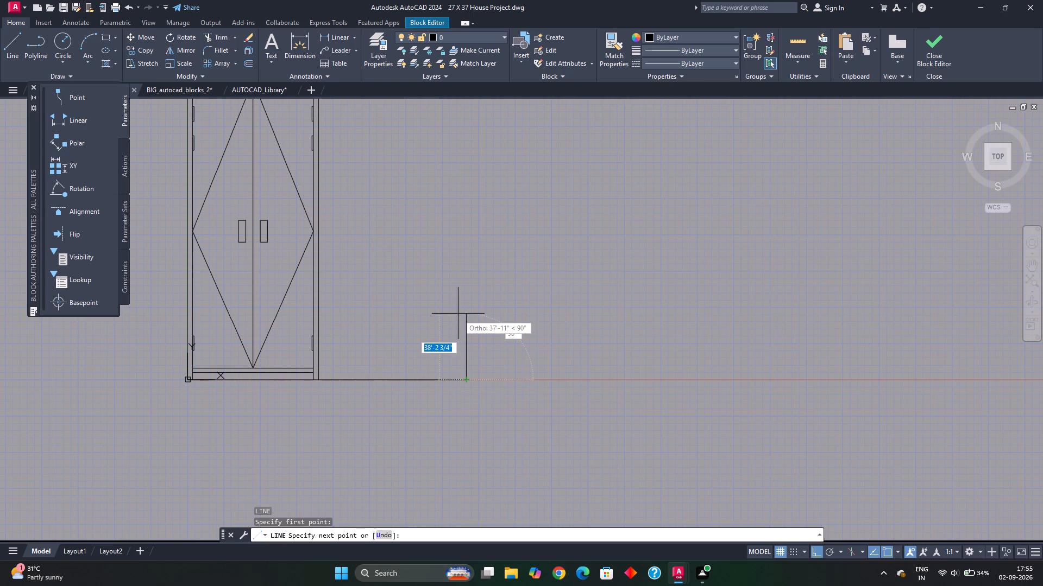
{"action": "key", "text": "7"}
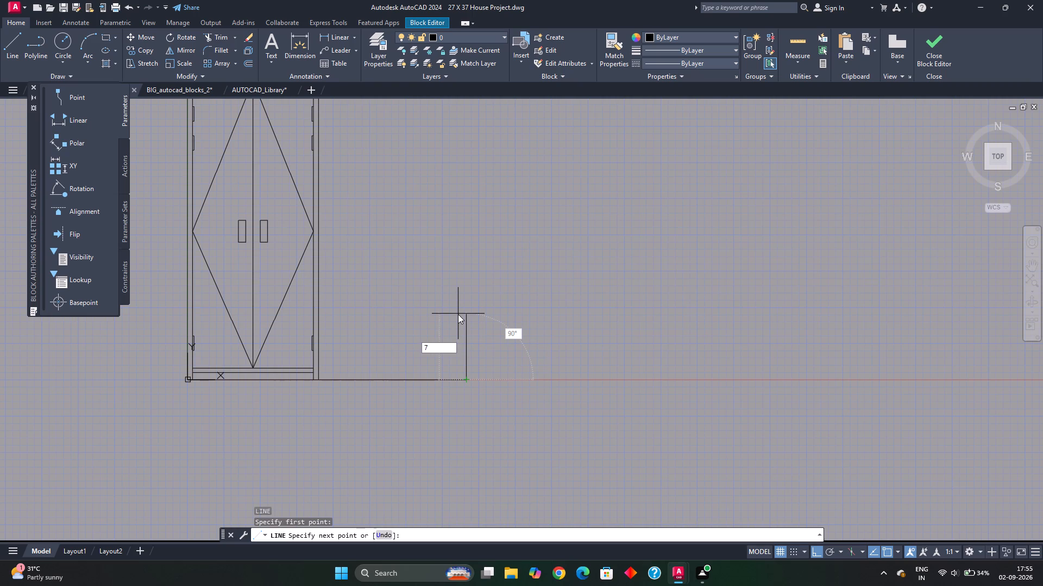
{"action": "key", "text": "apostrophe"}
{"action": "key", "text": "Return"}
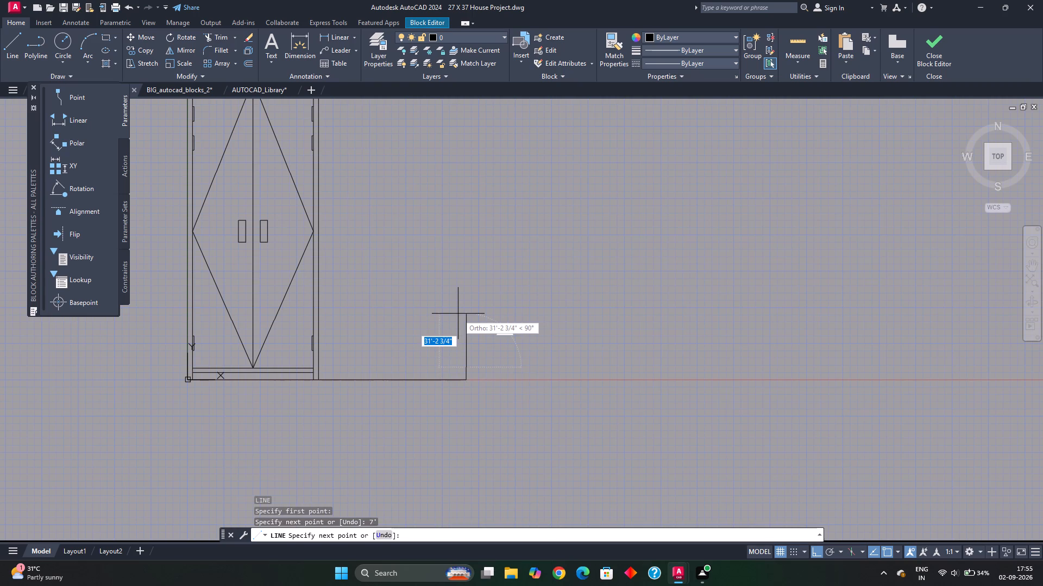
{"action": "key", "text": "Escape"}
{"action": "scroll", "coordinate": [462, 388], "scroll_direction": "up", "scroll_amount": 1}
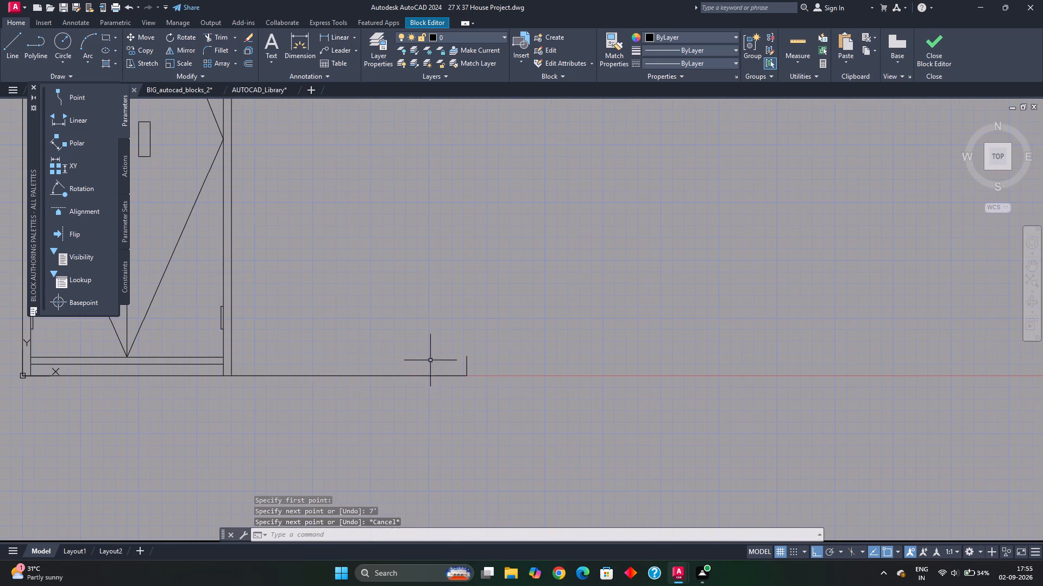
Stretch the east end of the extended base line back to the outer bottom corner of the door frame.
{"action": "left_click_drag", "start_coordinate": [430, 361], "coordinate": [429, 367]}
{"action": "left_click", "coordinate": [408, 392]}
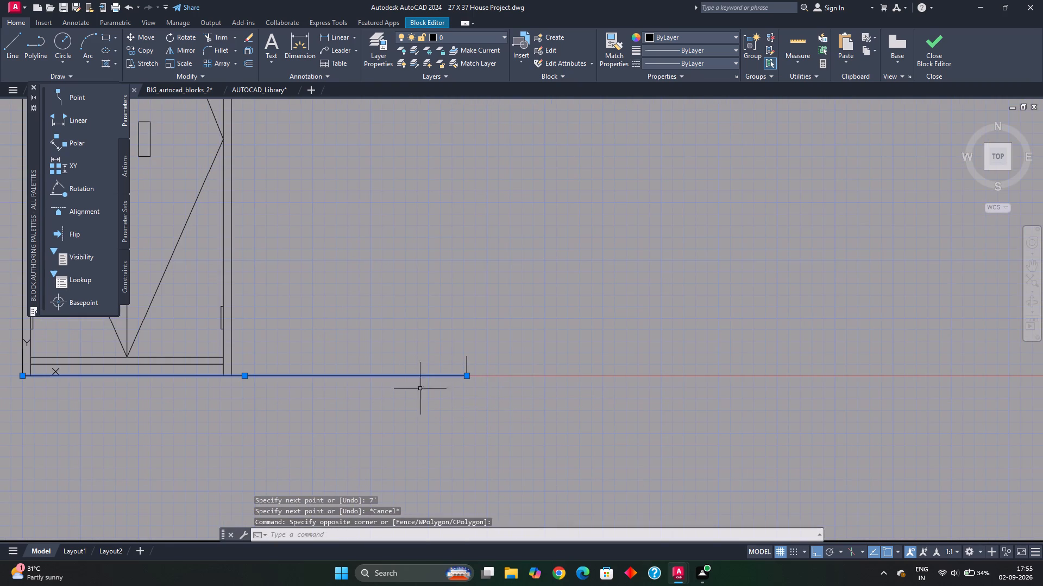
{"action": "left_click", "coordinate": [467, 379]}
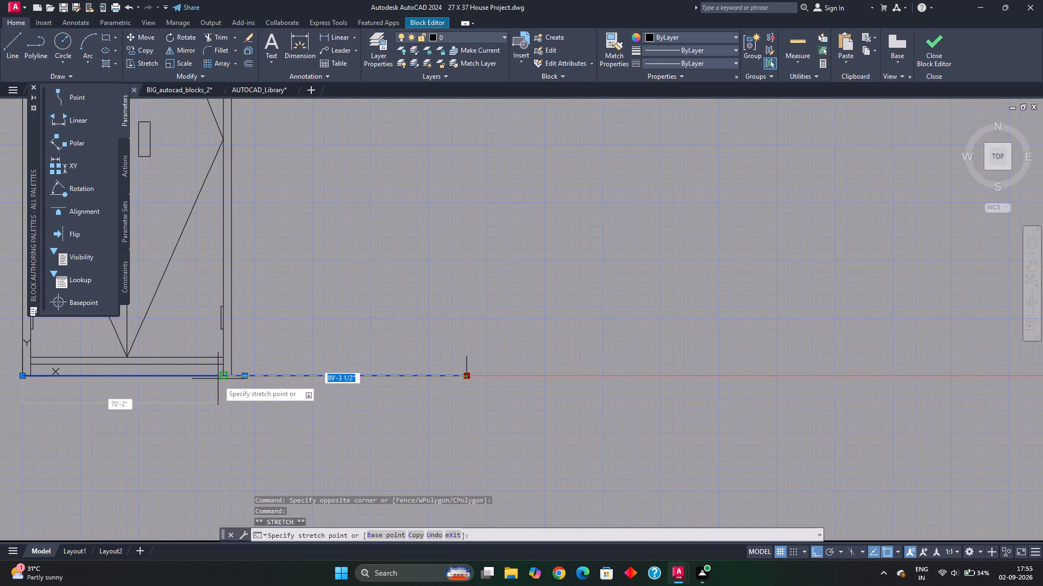
{"action": "left_click", "coordinate": [235, 377]}
{"action": "key", "text": "Escape"}
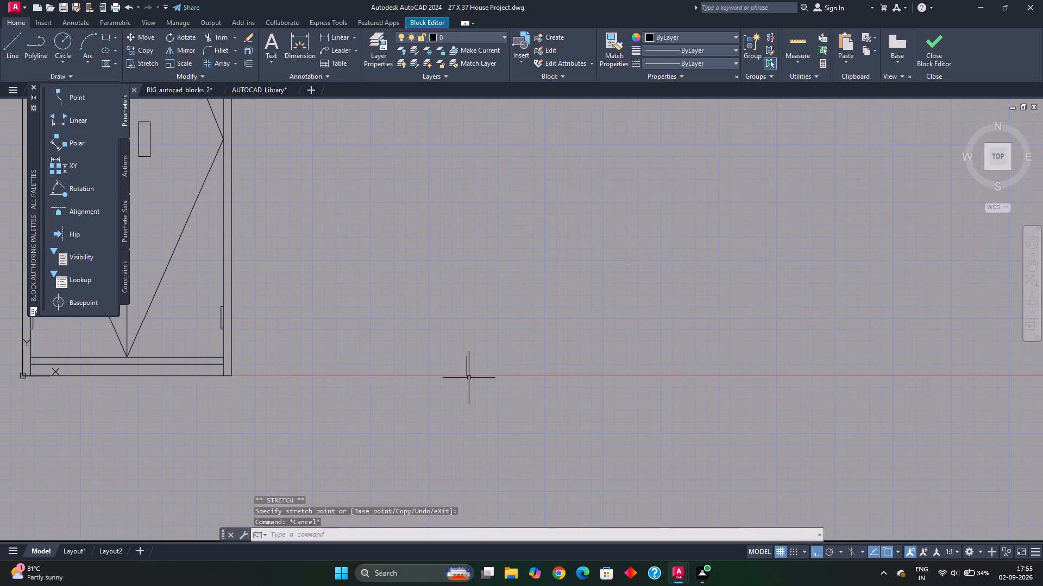
Complete a 3'6" wide by 7' high rectangular outline from the base of the separate vertical line, using the Line command.
{"action": "middle_click_drag", "start_coordinate": [463, 372], "coordinate": [433, 366]}
{"action": "scroll", "coordinate": [430, 365], "scroll_direction": "up", "scroll_amount": 2}
{"action": "middle_click_drag", "start_coordinate": [431, 365], "coordinate": [412, 359]}
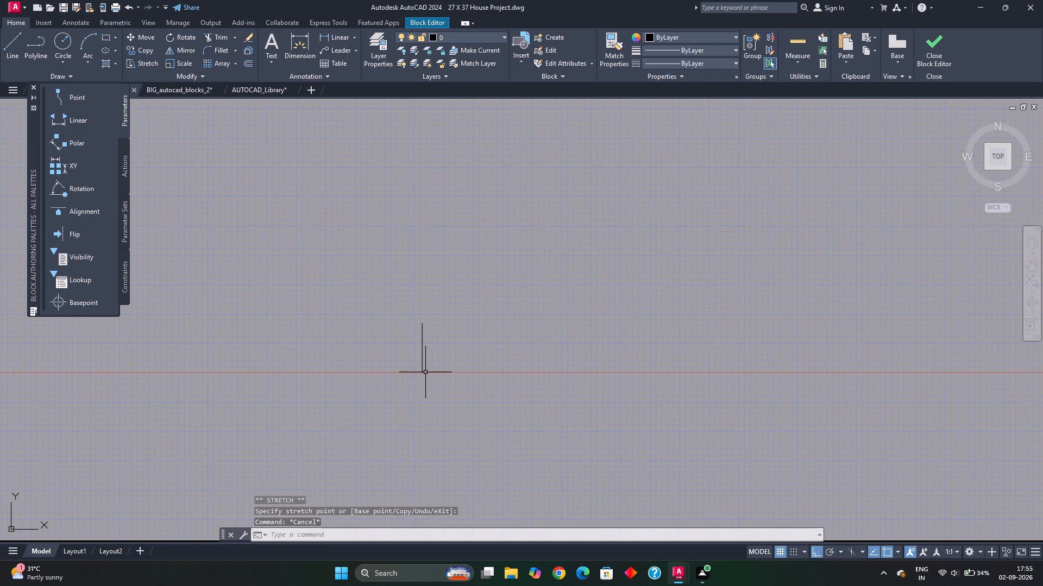
{"action": "key", "text": "l"}
{"action": "key", "text": "Return"}
{"action": "left_click", "coordinate": [425, 373]}
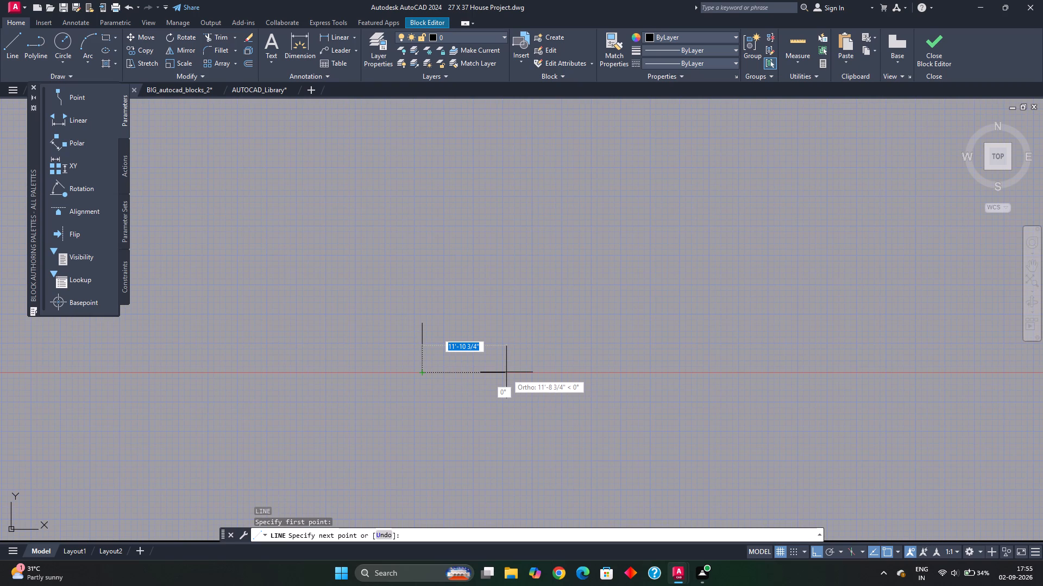
{"action": "type", "text": "3'"}
{"action": "type", "text": "6\""}
{"action": "key", "text": "Return"}
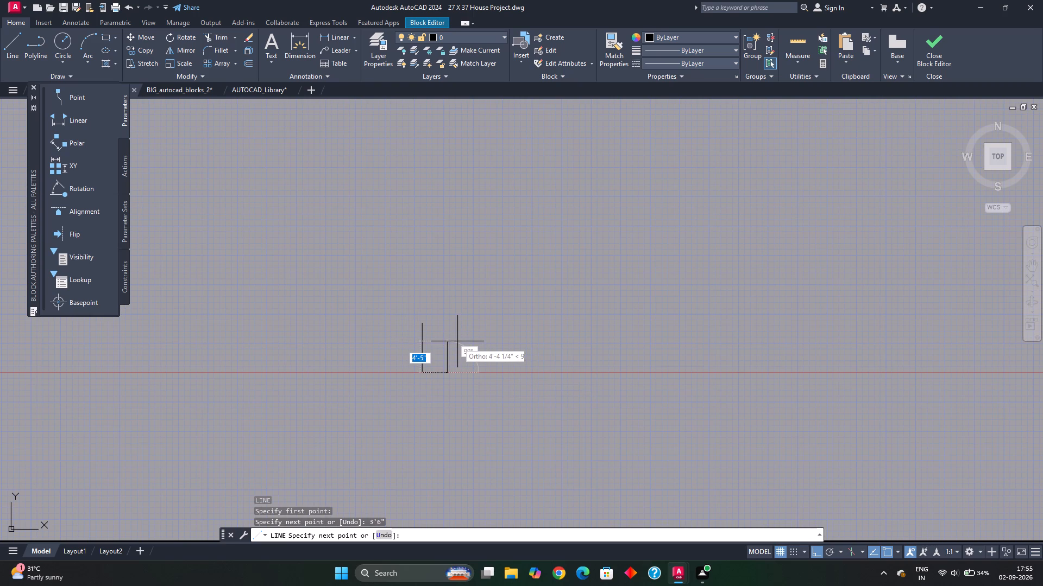
{"action": "key", "text": "7"}
{"action": "key", "text": "apostrophe"}
{"action": "key", "text": "Return"}
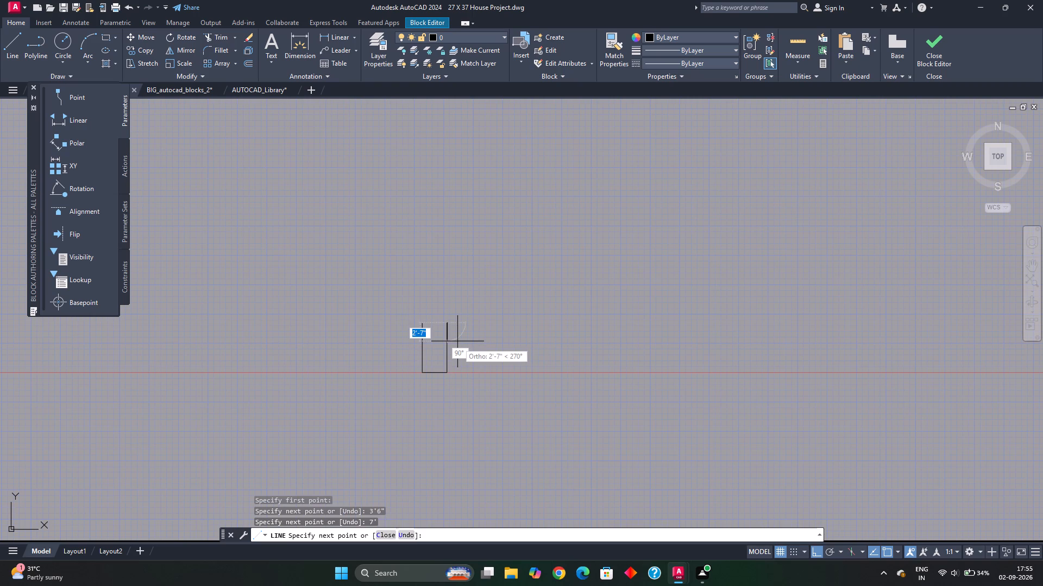
{"action": "left_click", "coordinate": [420, 327]}
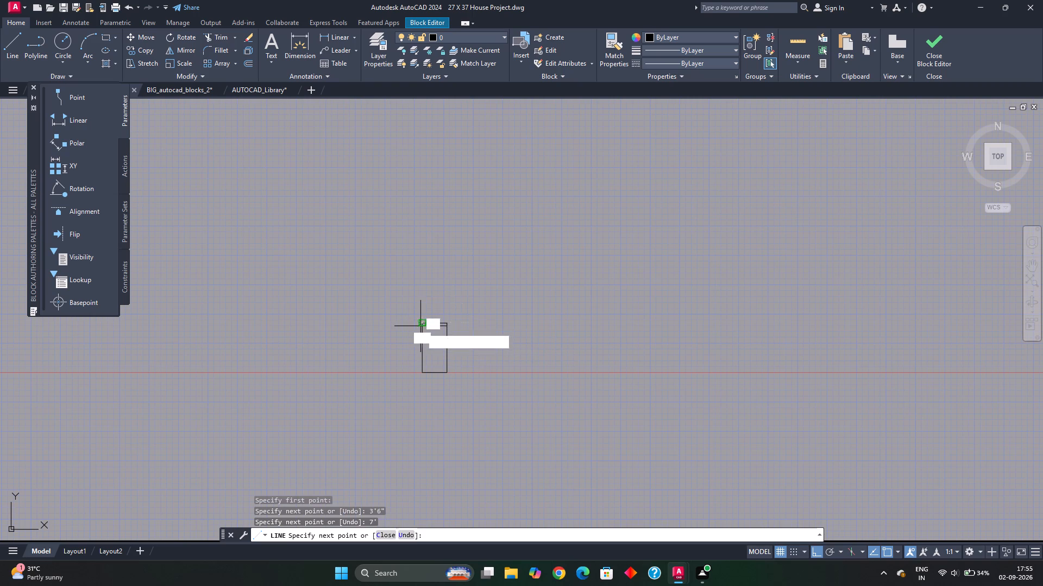
{"action": "key", "text": "Escape"}
Switch to the AUTOCAD_Library drawing and open the original narrow double-leaf door block for editing.
{"action": "scroll", "coordinate": [463, 349], "scroll_direction": "down", "scroll_amount": 2}
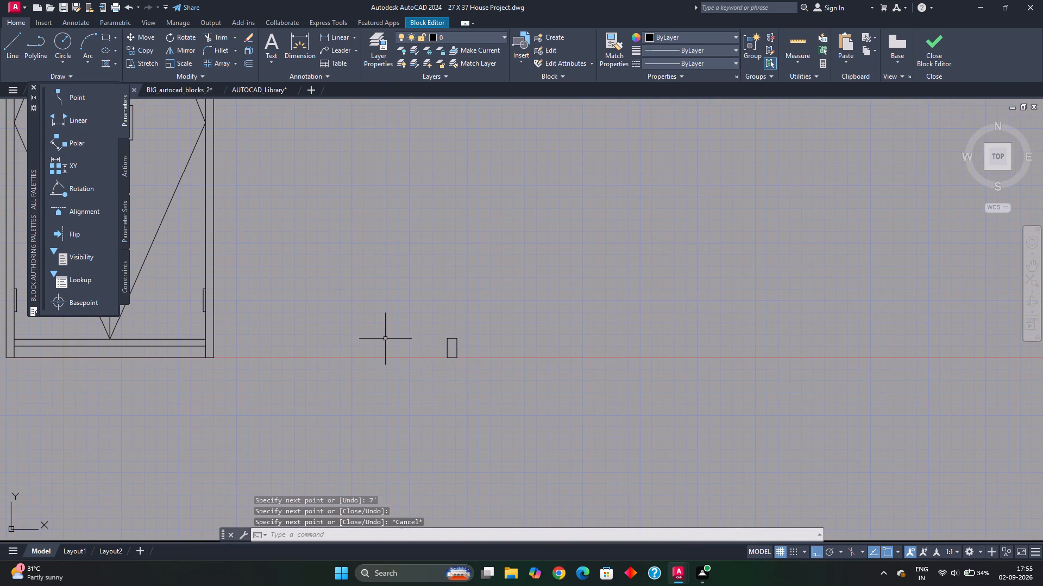
{"action": "middle_click_drag", "start_coordinate": [324, 332], "coordinate": [512, 390]}
{"action": "scroll", "coordinate": [492, 359], "scroll_direction": "down", "scroll_amount": 2}
{"action": "middle_click_drag", "start_coordinate": [493, 339], "coordinate": [499, 342]}
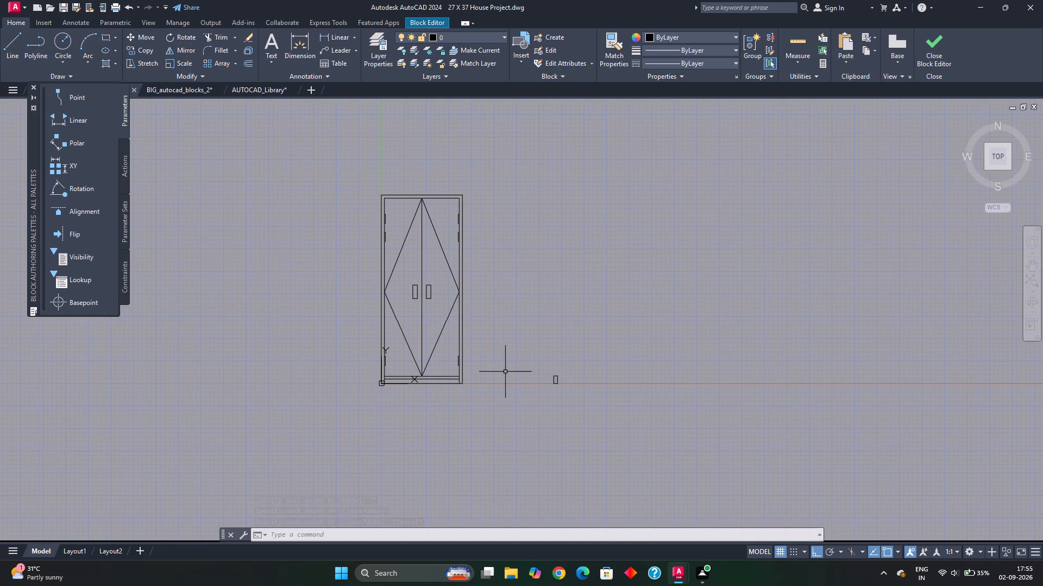
{"action": "scroll", "coordinate": [505, 373], "scroll_direction": "up", "scroll_amount": 1}
{"action": "middle_click_drag", "start_coordinate": [506, 372], "coordinate": [512, 403]}
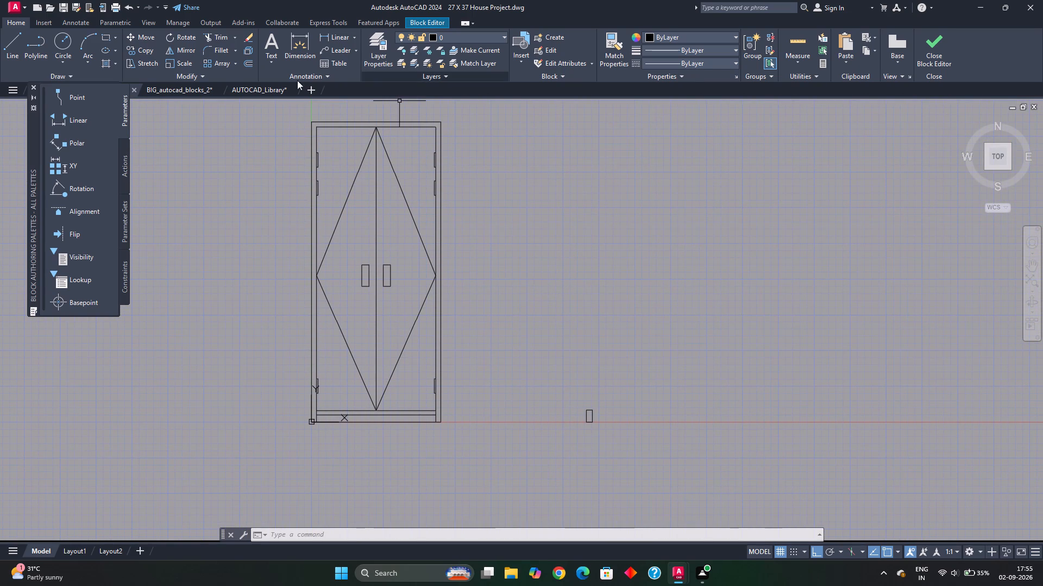
{"action": "left_click", "coordinate": [271, 85]}
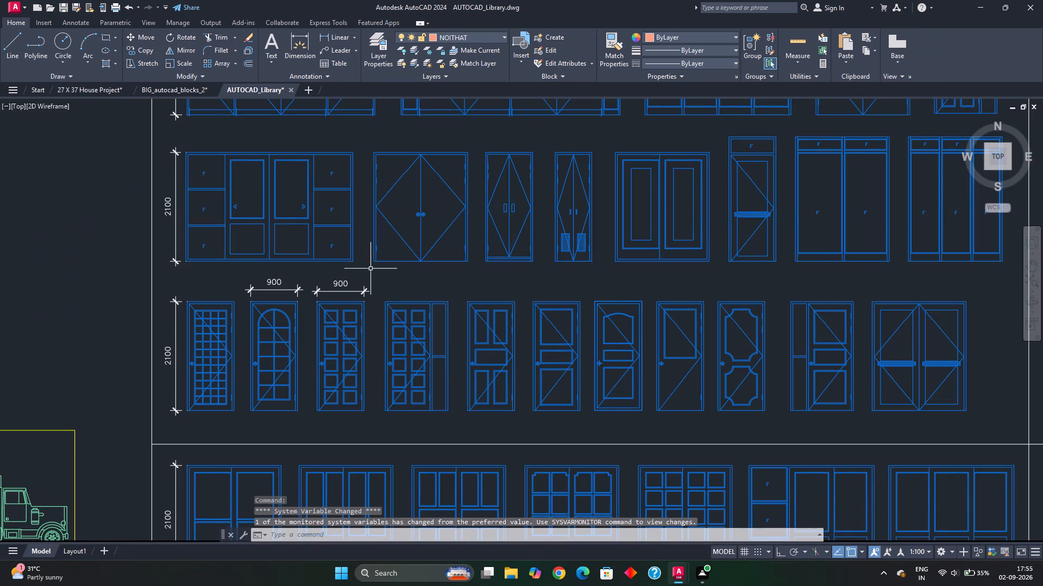
{"action": "double_click", "coordinate": [499, 259]}
{"action": "left_click", "coordinate": [502, 372]}
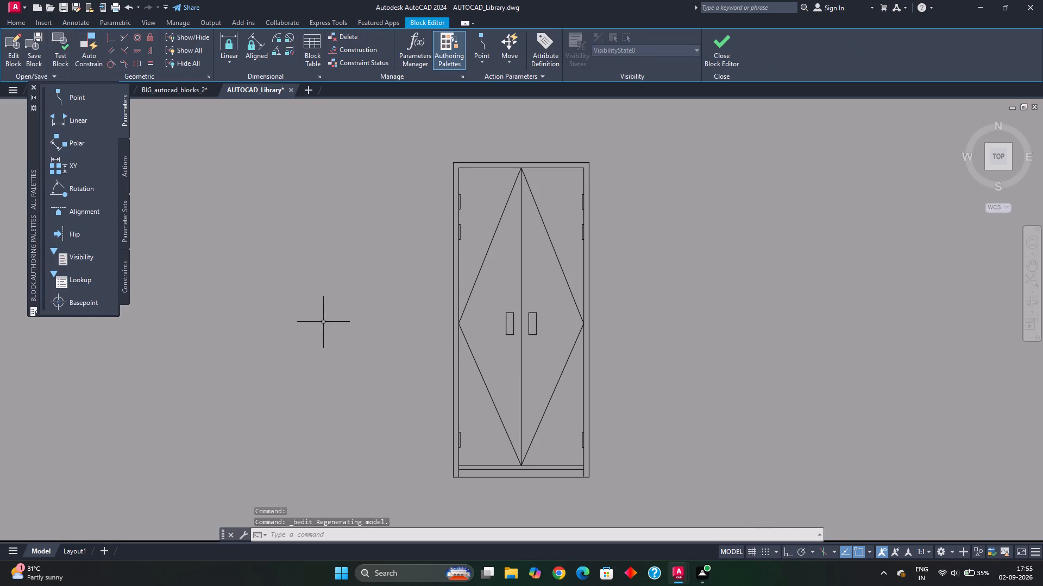
Quick-measure the overall width and bottom rail spacing at the base of the library door.
{"action": "middle_click_drag", "start_coordinate": [323, 320], "coordinate": [311, 271]}
{"action": "left_click", "coordinate": [20, 23]}
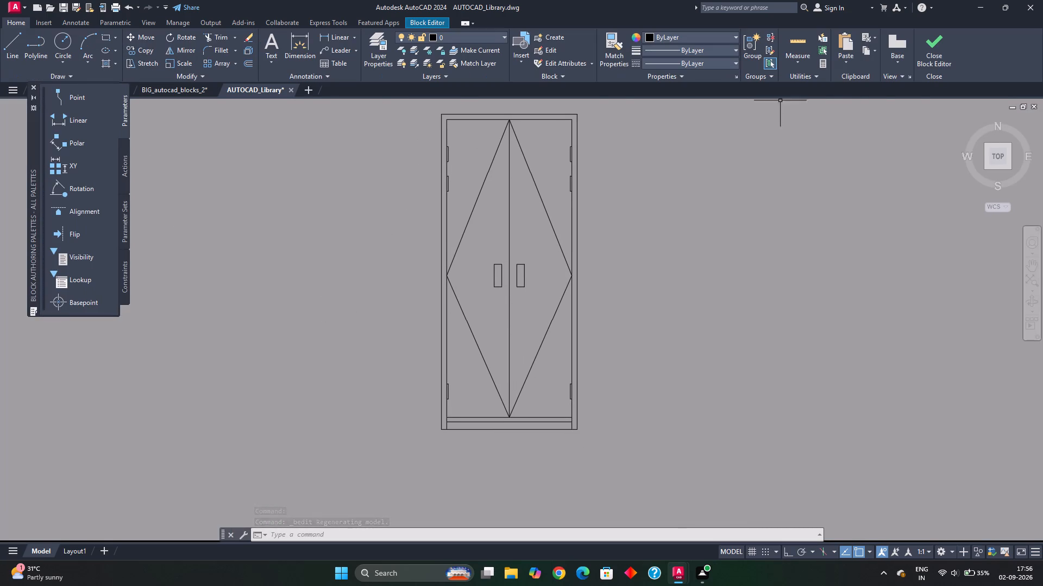
{"action": "left_click", "coordinate": [803, 46]}
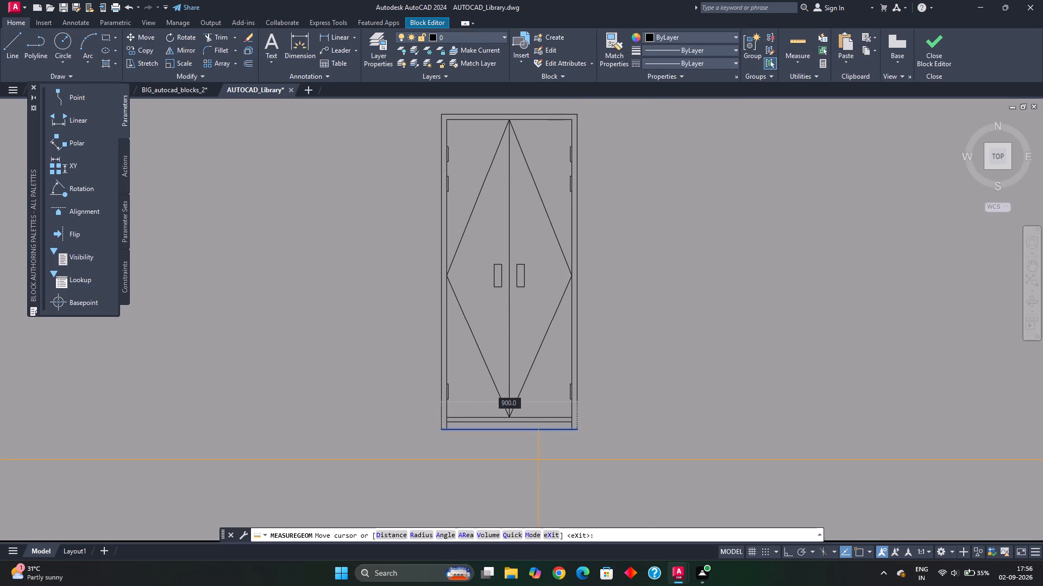
{"action": "scroll", "coordinate": [538, 460], "scroll_direction": "up", "scroll_amount": 2}
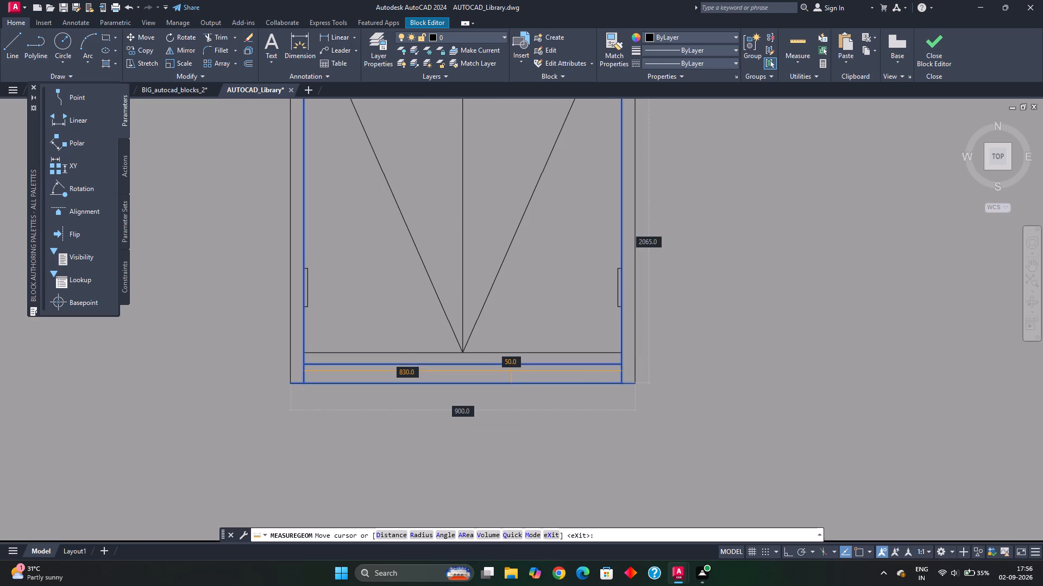
{"action": "key", "text": "Escape"}
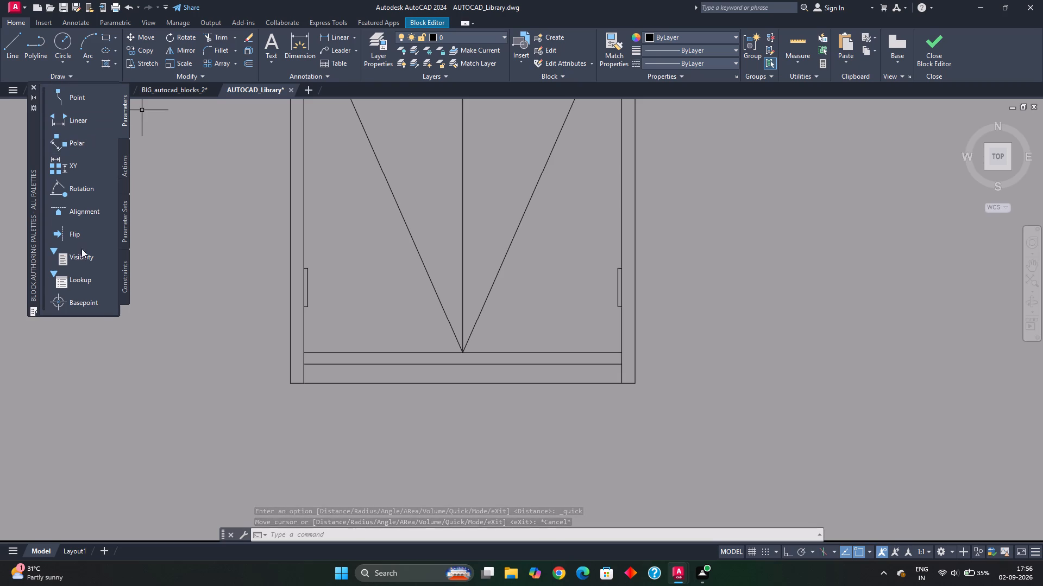
Quick-measure the library door's bottom rails, side and top frame members, overall height and leaf lines.
{"action": "scroll", "coordinate": [79, 283], "scroll_direction": "down", "scroll_amount": 2}
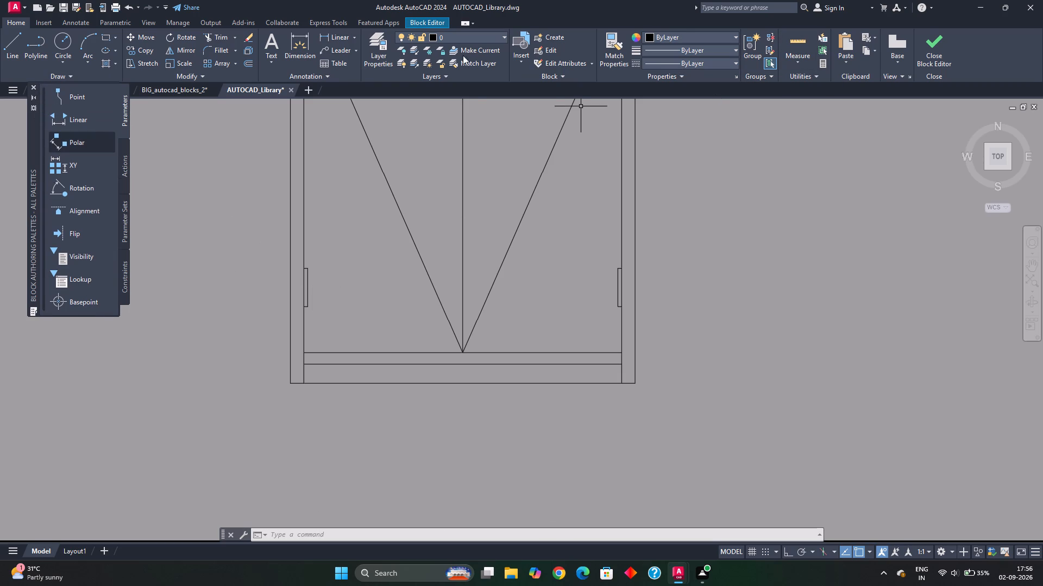
{"action": "scroll", "coordinate": [486, 183], "scroll_direction": "down", "scroll_amount": 3}
{"action": "middle_click_drag", "start_coordinate": [485, 182], "coordinate": [484, 287]}
{"action": "scroll", "coordinate": [468, 305], "scroll_direction": "up", "scroll_amount": 2}
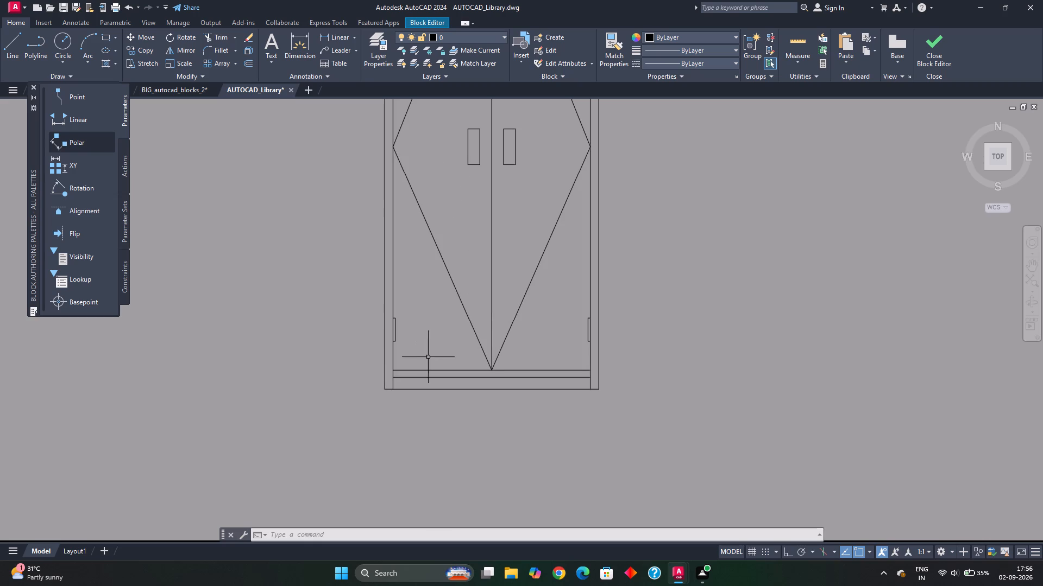
{"action": "left_click", "coordinate": [805, 43]}
{"action": "scroll", "coordinate": [609, 355], "scroll_direction": "up", "scroll_amount": 2}
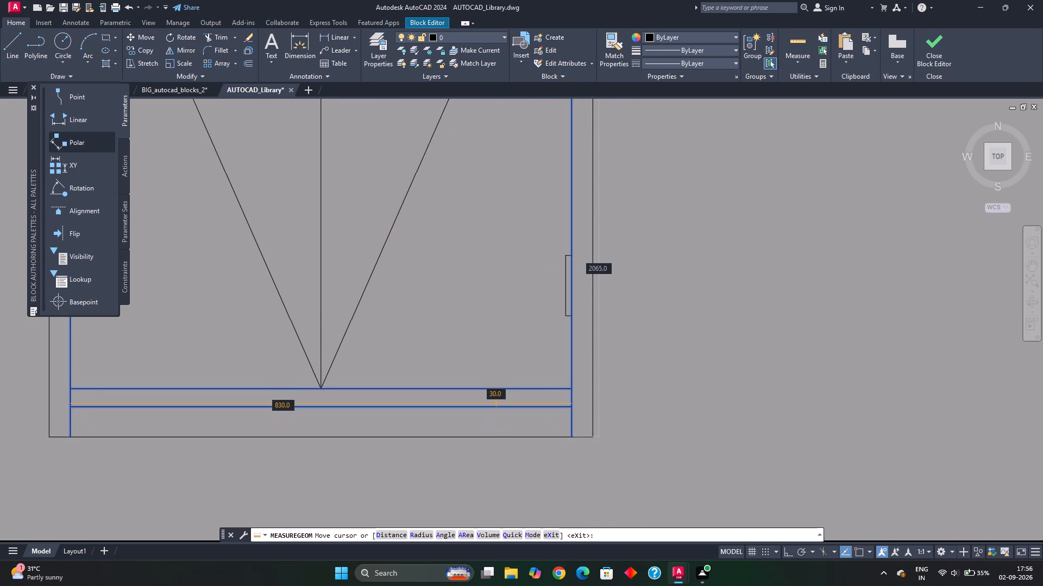
{"action": "middle_click_drag", "start_coordinate": [335, 383], "coordinate": [662, 296]}
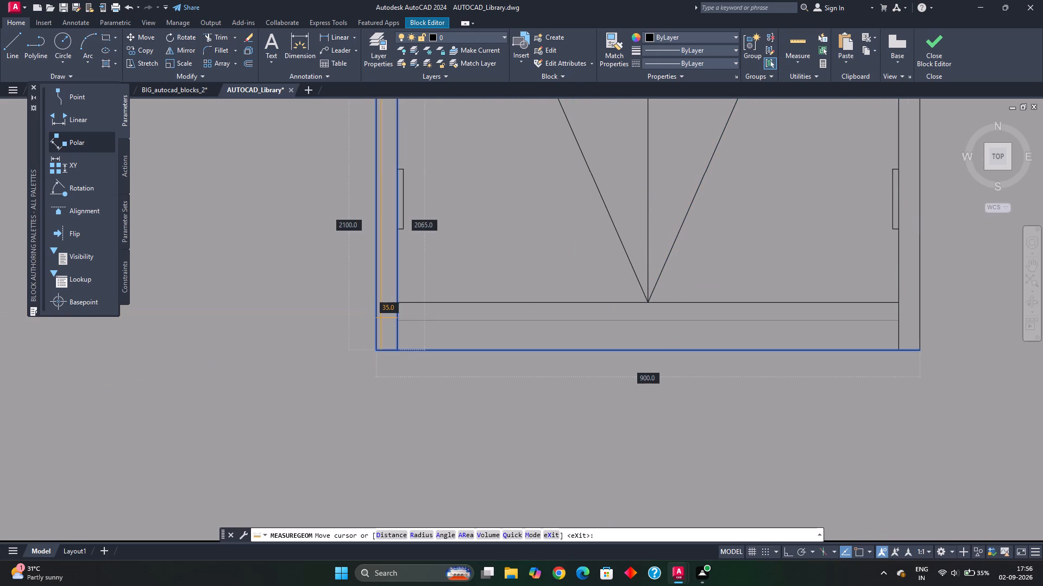
{"action": "scroll", "coordinate": [383, 317], "scroll_direction": "down", "scroll_amount": 2}
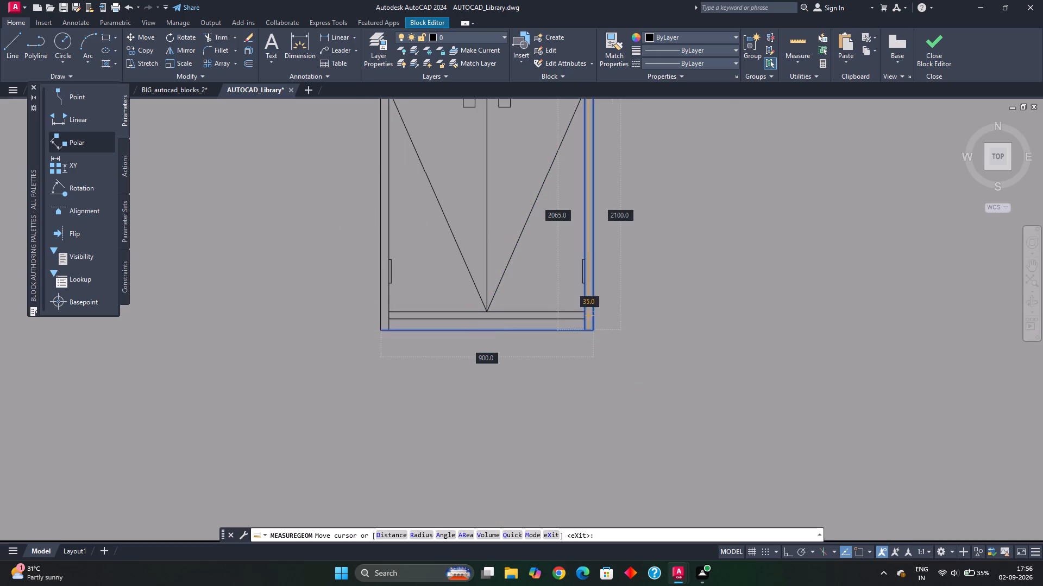
{"action": "middle_click_drag", "start_coordinate": [551, 256], "coordinate": [539, 427]}
{"action": "scroll", "coordinate": [518, 245], "scroll_direction": "down", "scroll_amount": 2}
{"action": "middle_click_drag", "start_coordinate": [505, 256], "coordinate": [498, 343]}
{"action": "scroll", "coordinate": [511, 255], "scroll_direction": "up", "scroll_amount": 3}
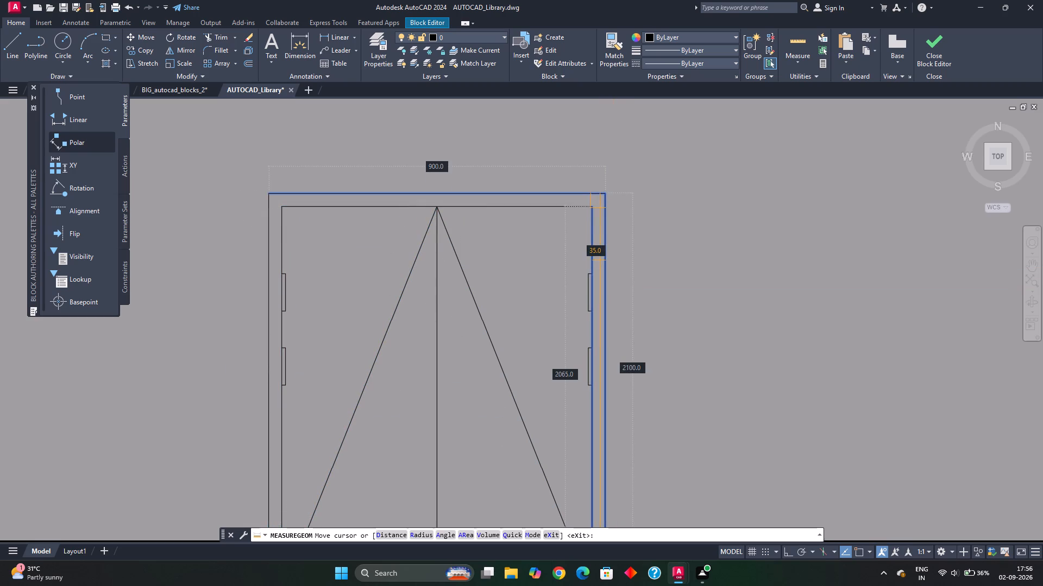
{"action": "scroll", "coordinate": [542, 392], "scroll_direction": "down", "scroll_amount": 1}
{"action": "middle_click_drag", "start_coordinate": [535, 368], "coordinate": [470, 102]}
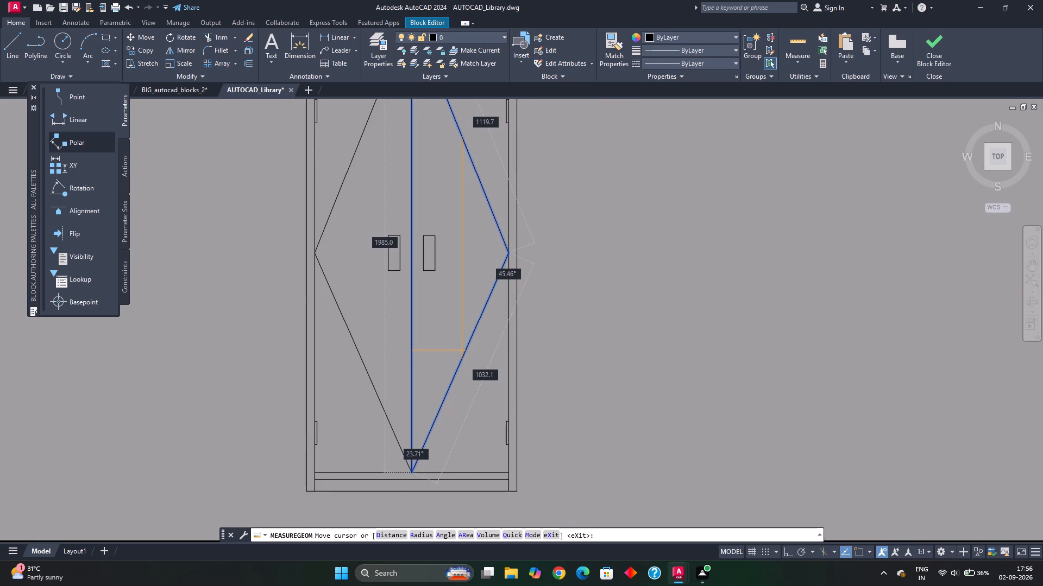
{"action": "key", "text": "Escape"}
Close the block authoring palettes in the library drawing and return to the door block in the 27 X 37 House Project drawing.
{"action": "middle_click_drag", "start_coordinate": [482, 434], "coordinate": [482, 377]}
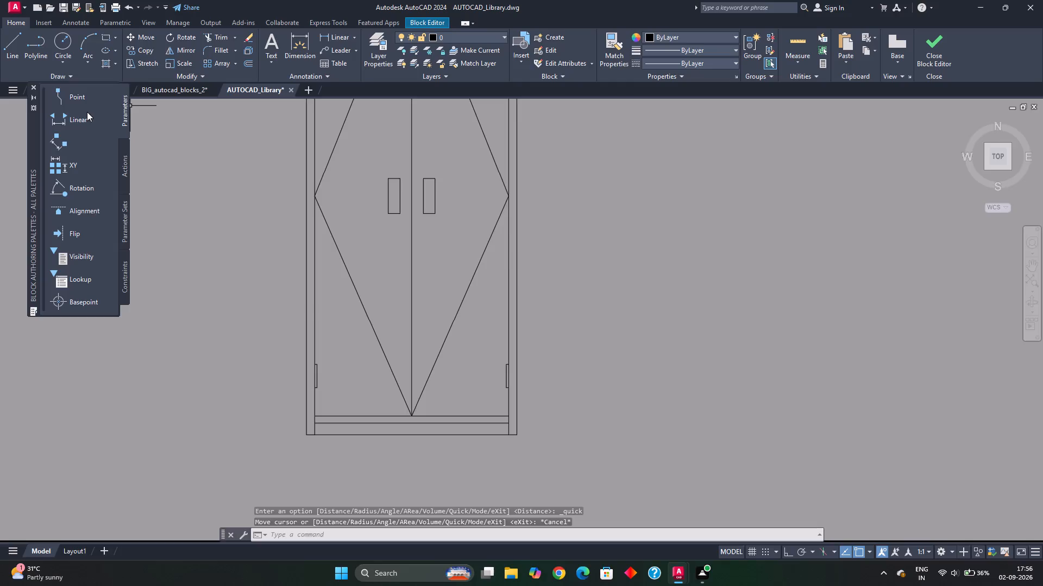
{"action": "left_click", "coordinate": [31, 87]}
{"action": "left_click", "coordinate": [63, 91]}
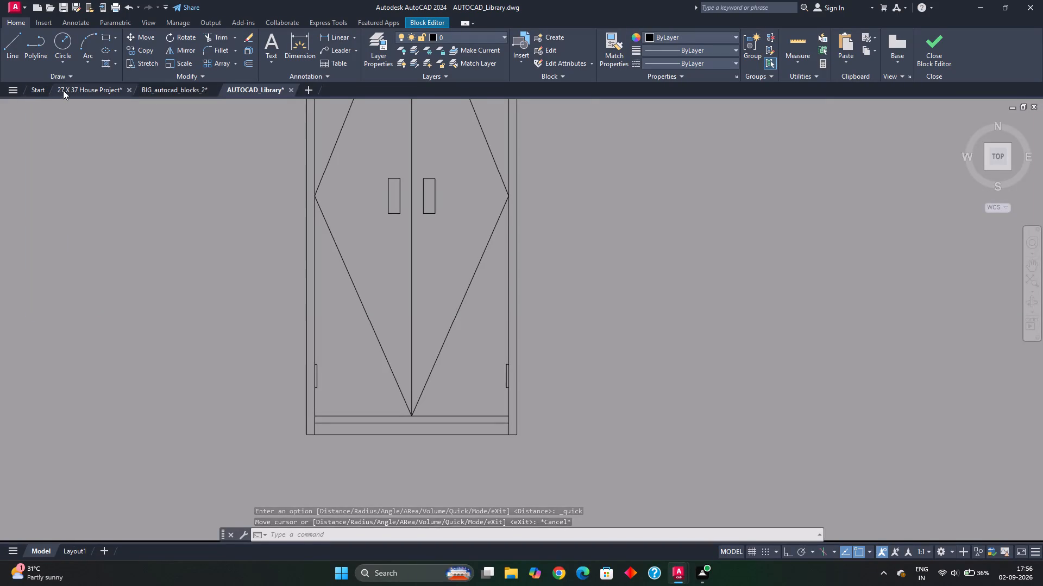
{"action": "scroll", "coordinate": [430, 425], "scroll_direction": "up", "scroll_amount": 2}
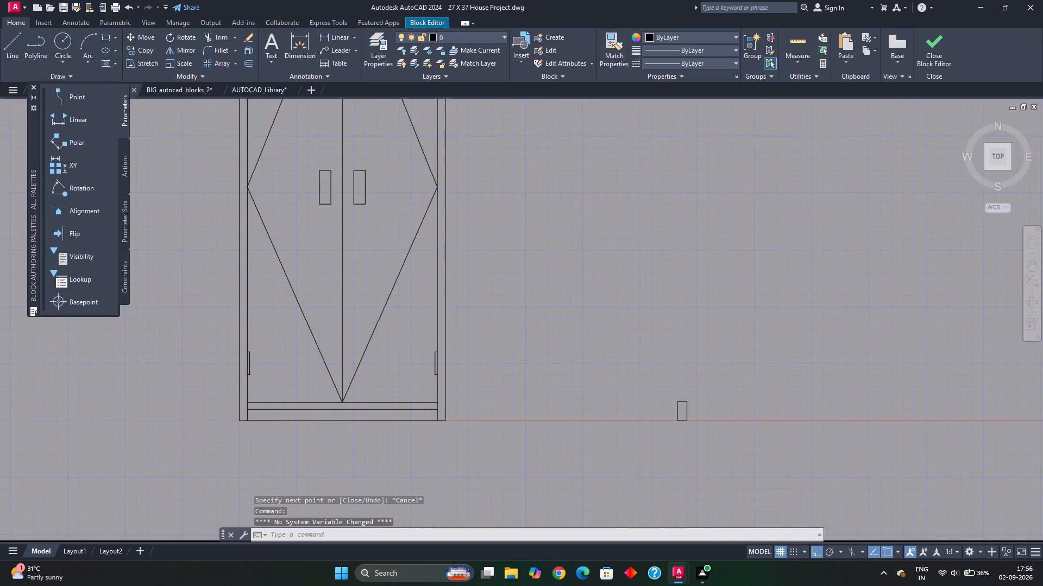
{"action": "middle_click_drag", "start_coordinate": [430, 421], "coordinate": [450, 368]}
{"action": "middle_click_drag", "start_coordinate": [781, 367], "coordinate": [610, 377]}
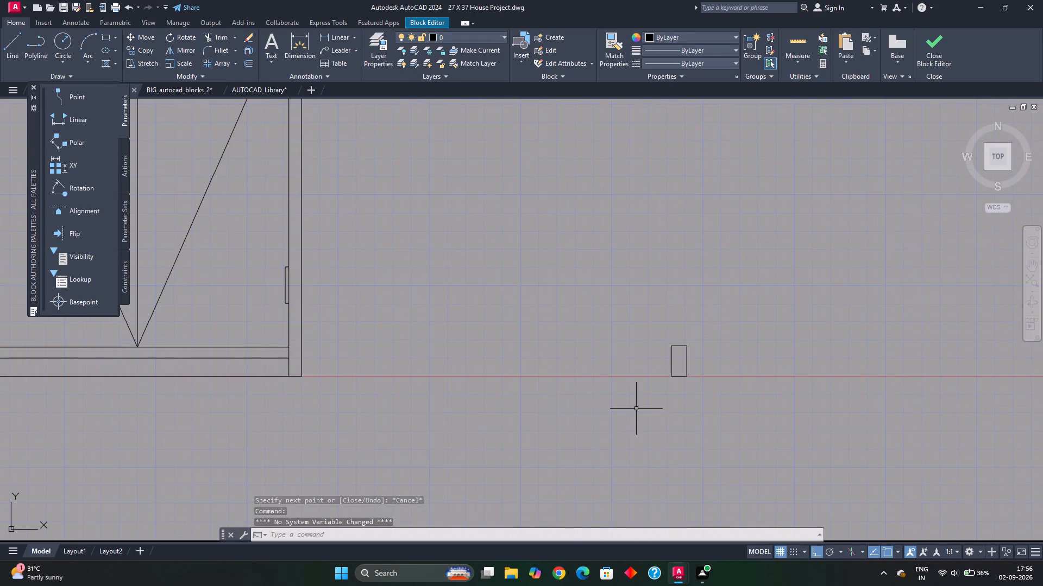
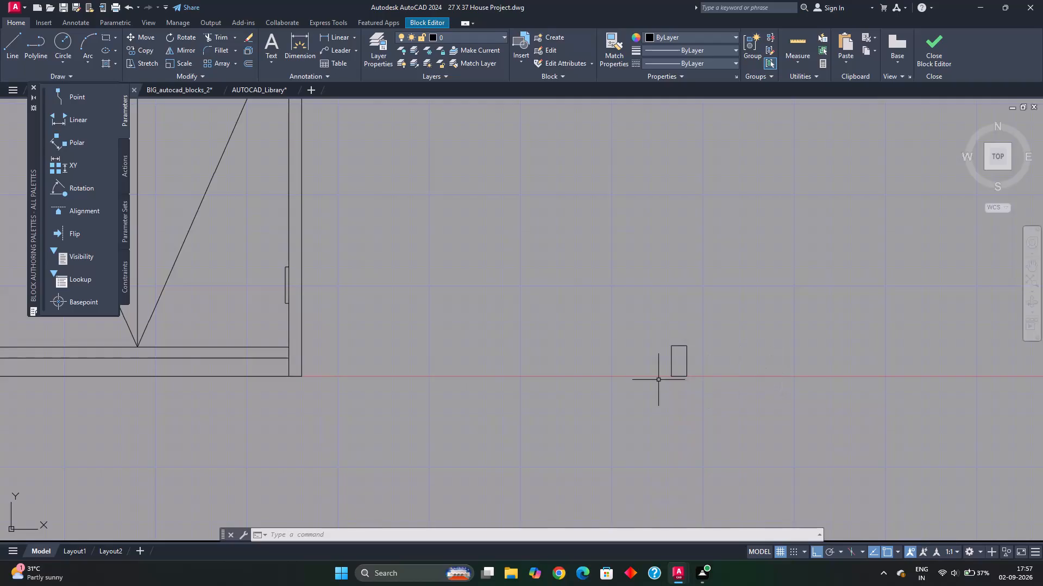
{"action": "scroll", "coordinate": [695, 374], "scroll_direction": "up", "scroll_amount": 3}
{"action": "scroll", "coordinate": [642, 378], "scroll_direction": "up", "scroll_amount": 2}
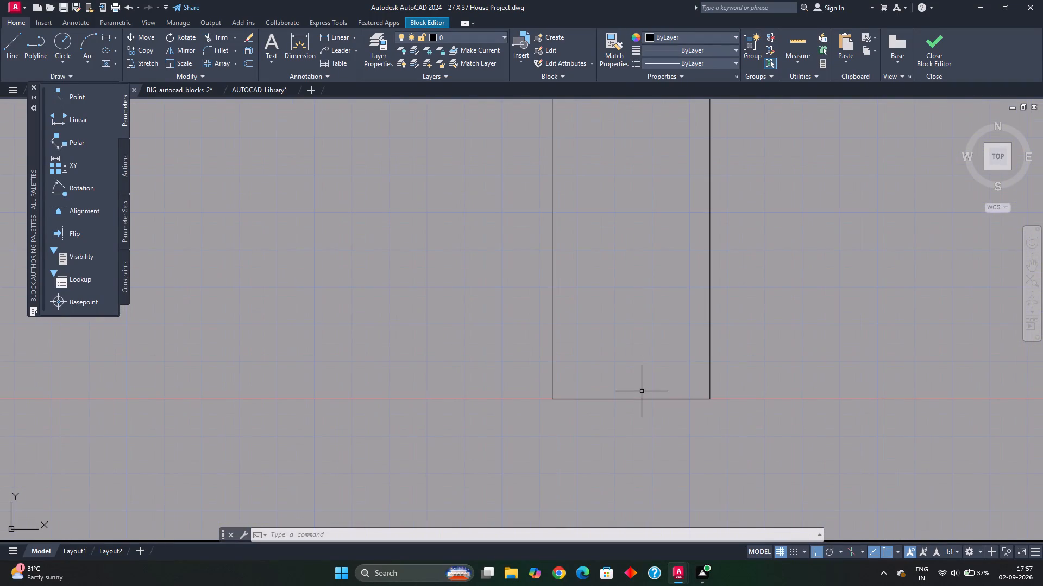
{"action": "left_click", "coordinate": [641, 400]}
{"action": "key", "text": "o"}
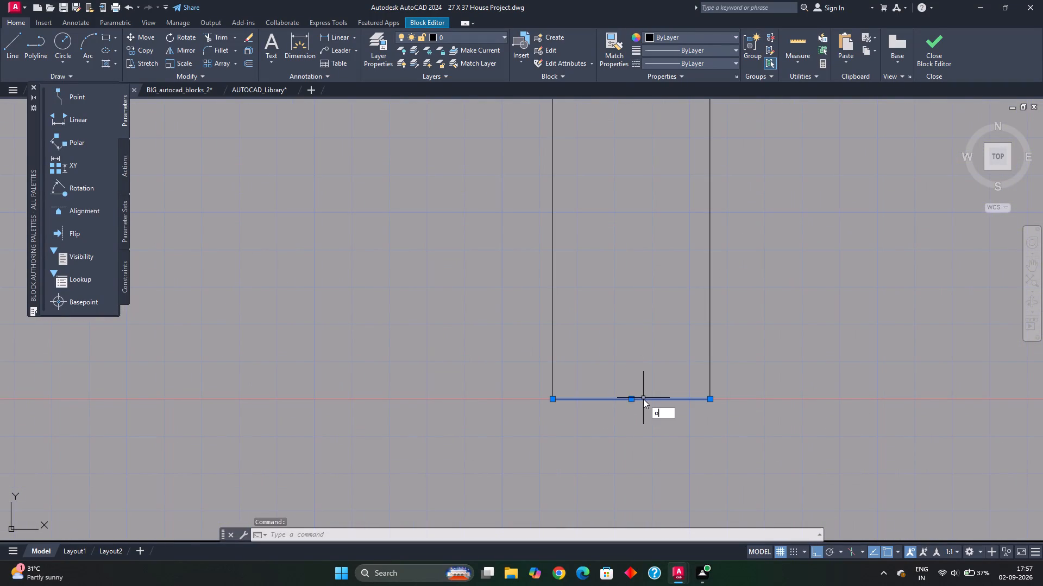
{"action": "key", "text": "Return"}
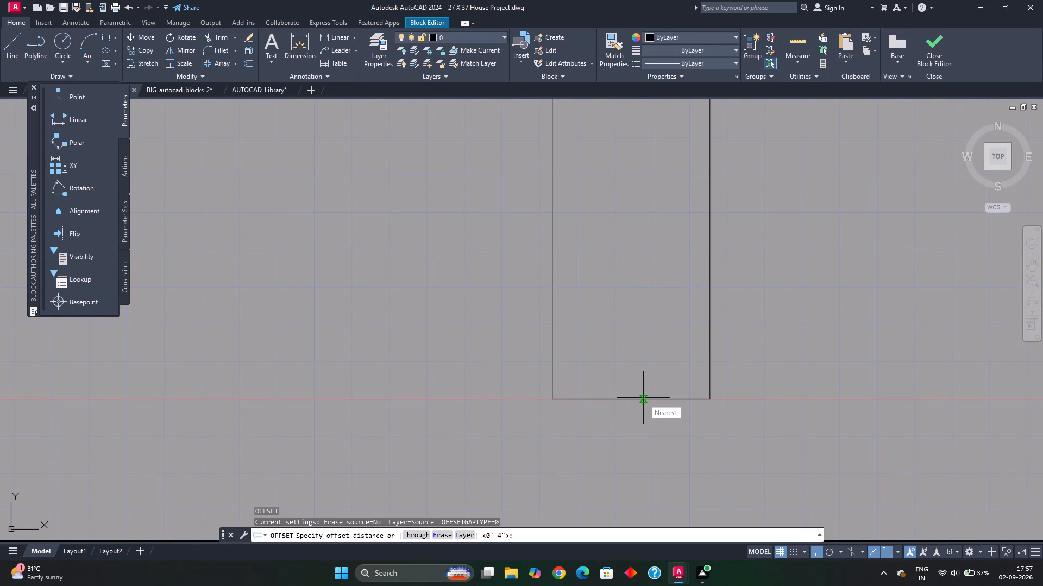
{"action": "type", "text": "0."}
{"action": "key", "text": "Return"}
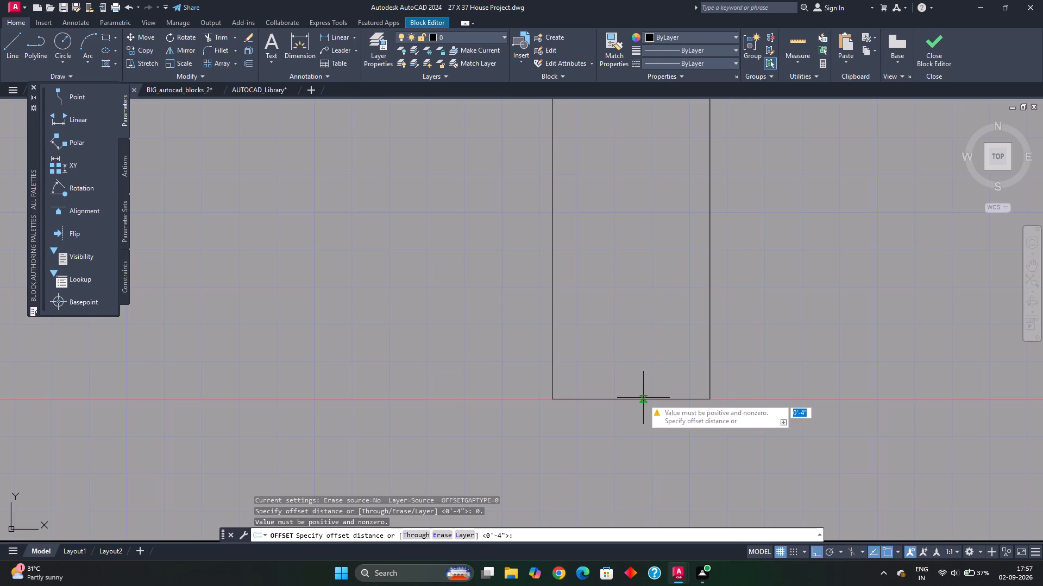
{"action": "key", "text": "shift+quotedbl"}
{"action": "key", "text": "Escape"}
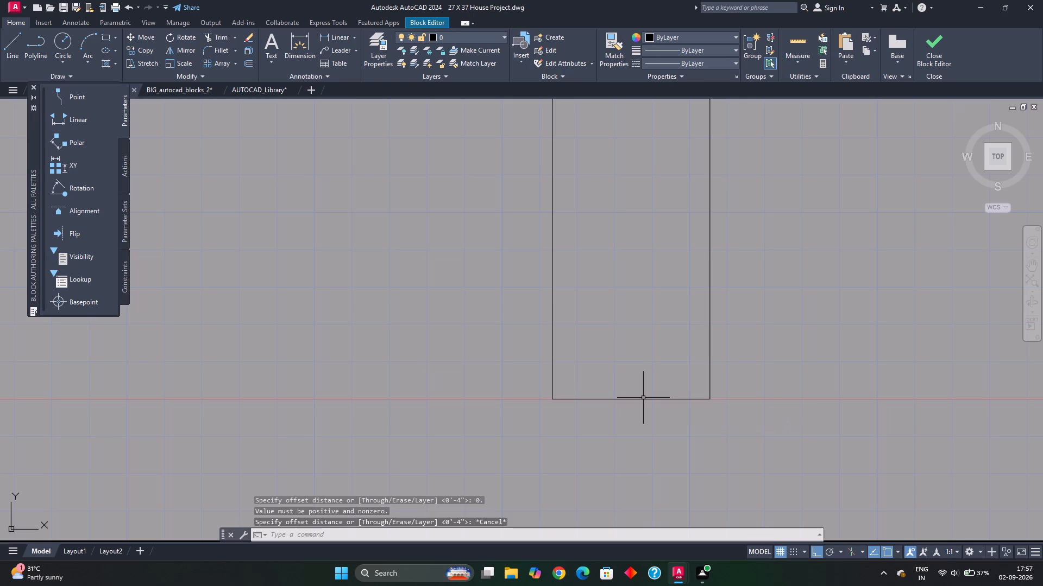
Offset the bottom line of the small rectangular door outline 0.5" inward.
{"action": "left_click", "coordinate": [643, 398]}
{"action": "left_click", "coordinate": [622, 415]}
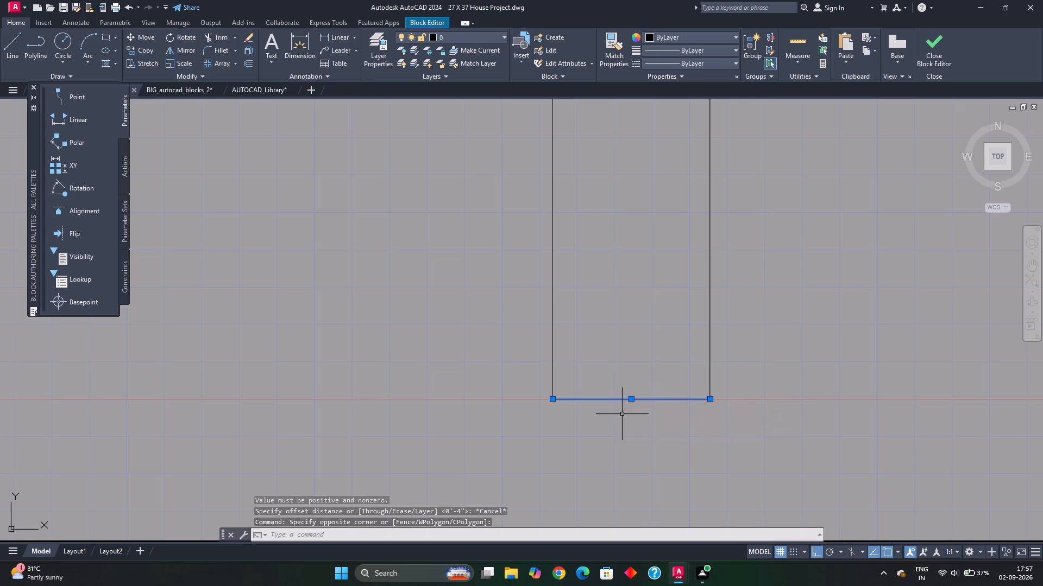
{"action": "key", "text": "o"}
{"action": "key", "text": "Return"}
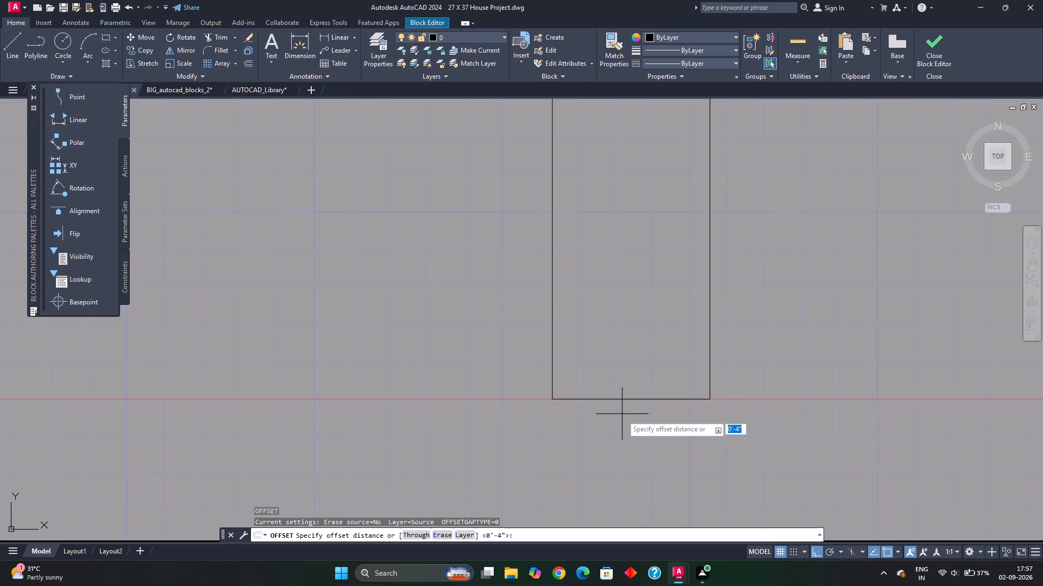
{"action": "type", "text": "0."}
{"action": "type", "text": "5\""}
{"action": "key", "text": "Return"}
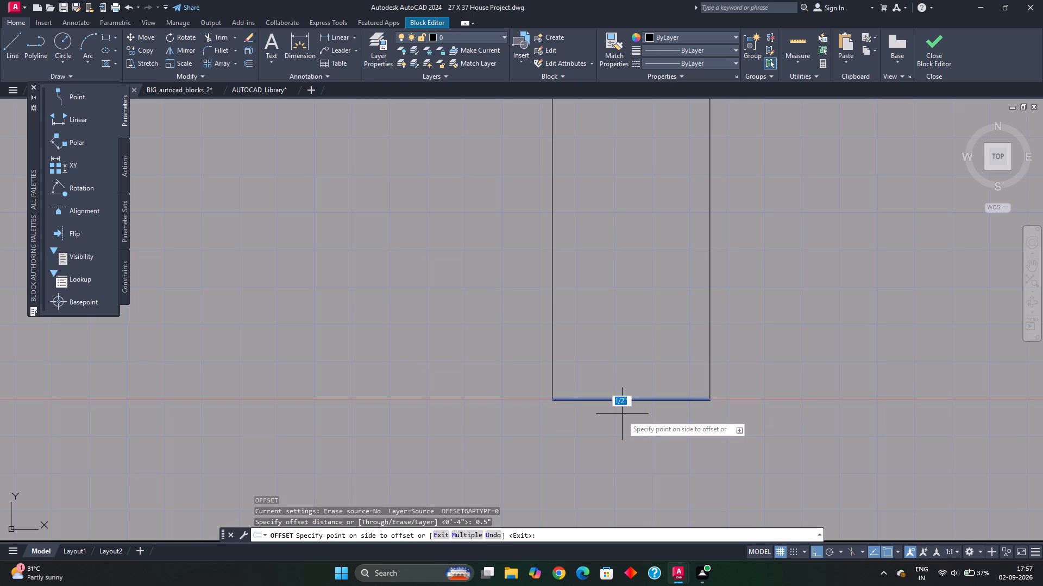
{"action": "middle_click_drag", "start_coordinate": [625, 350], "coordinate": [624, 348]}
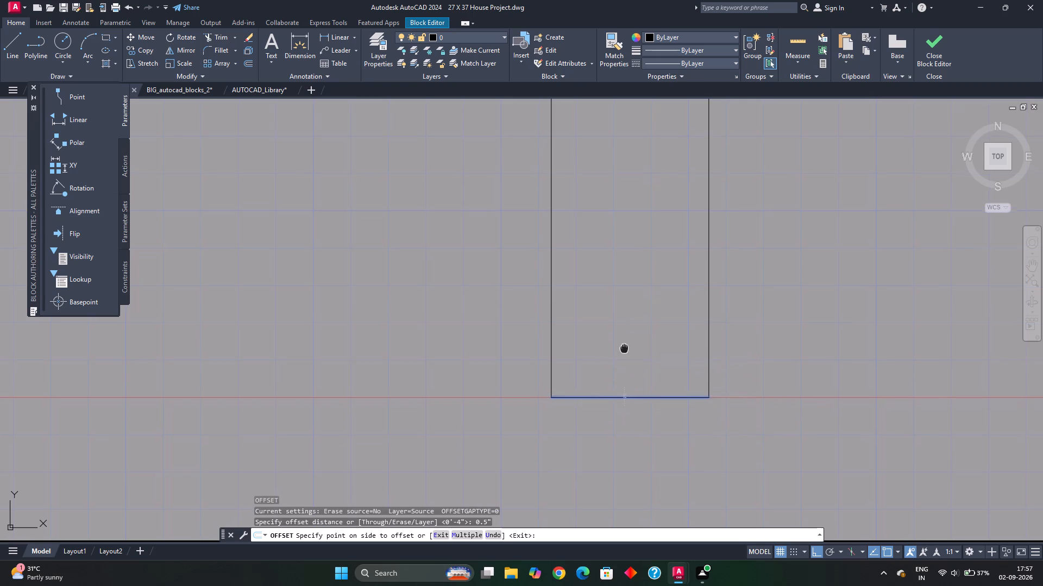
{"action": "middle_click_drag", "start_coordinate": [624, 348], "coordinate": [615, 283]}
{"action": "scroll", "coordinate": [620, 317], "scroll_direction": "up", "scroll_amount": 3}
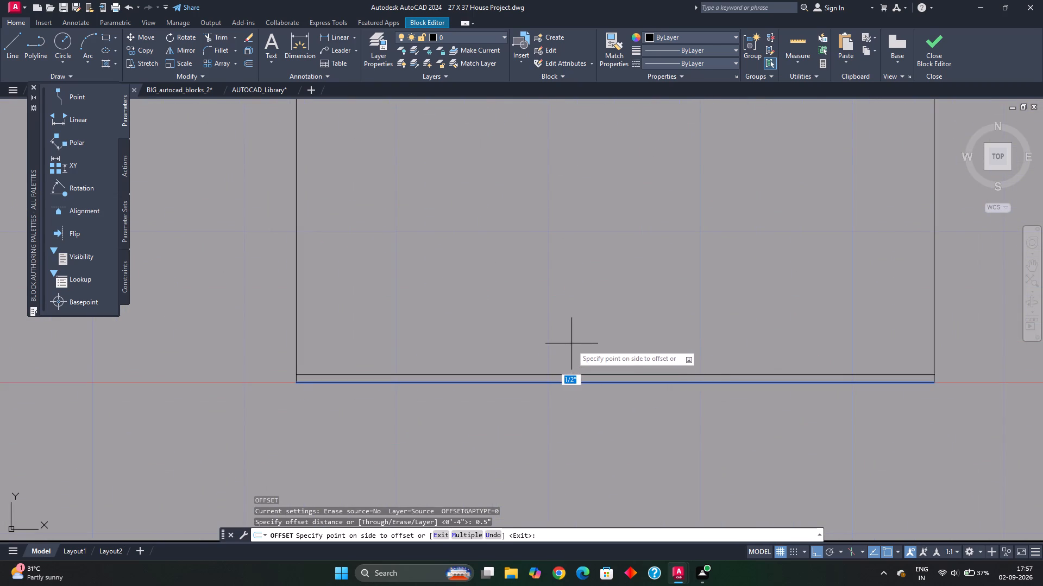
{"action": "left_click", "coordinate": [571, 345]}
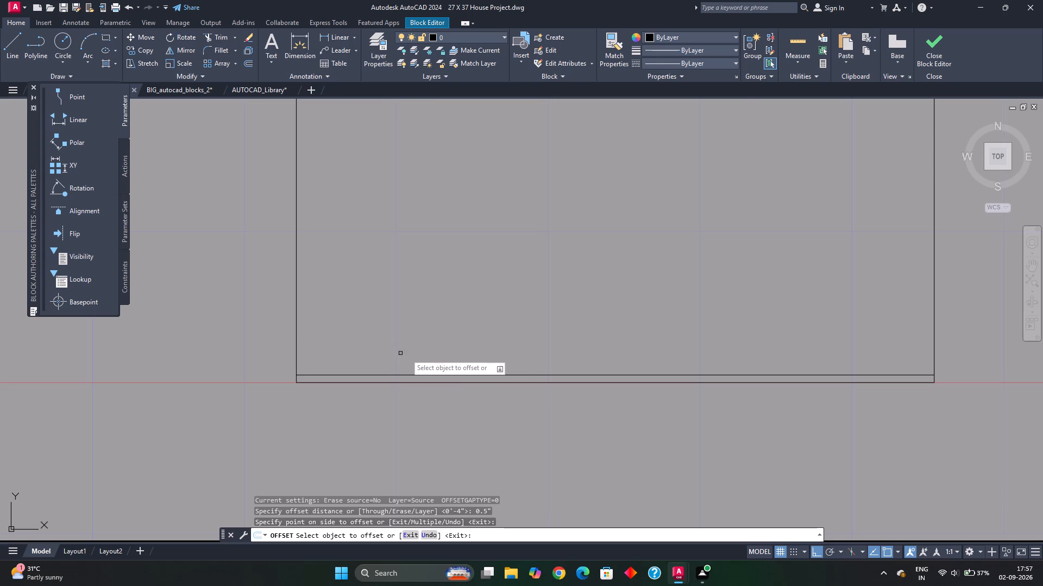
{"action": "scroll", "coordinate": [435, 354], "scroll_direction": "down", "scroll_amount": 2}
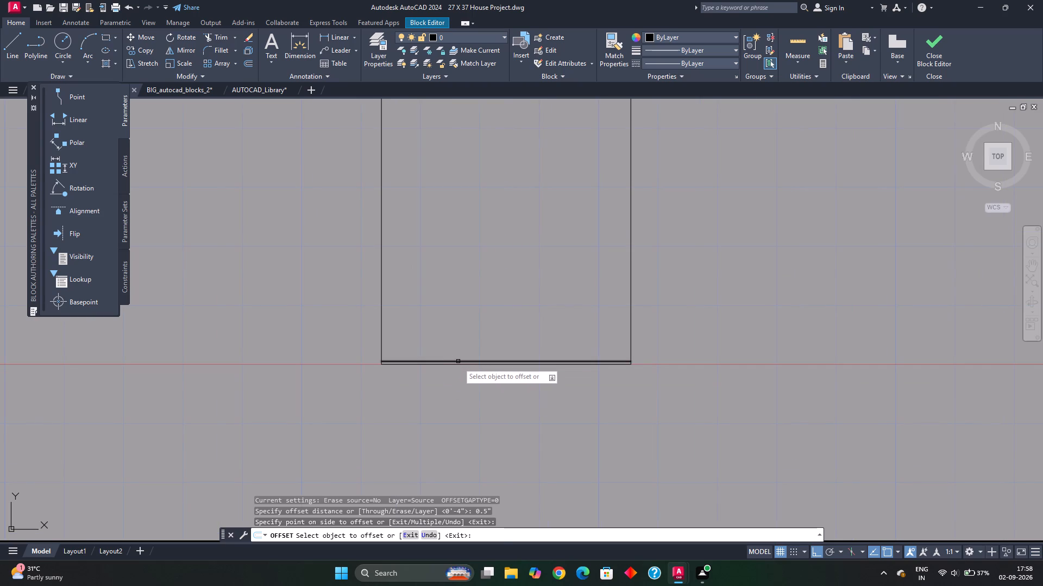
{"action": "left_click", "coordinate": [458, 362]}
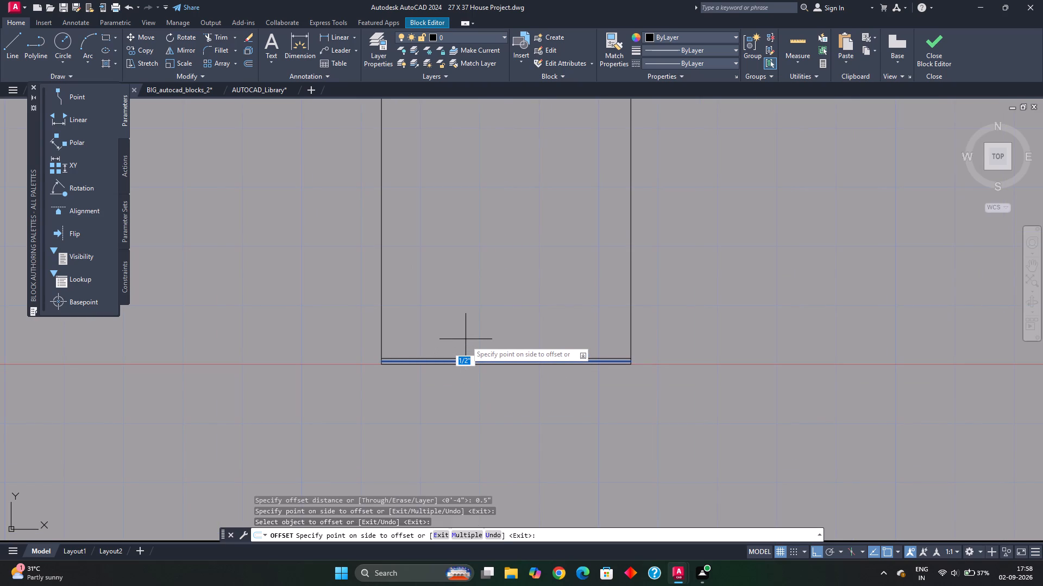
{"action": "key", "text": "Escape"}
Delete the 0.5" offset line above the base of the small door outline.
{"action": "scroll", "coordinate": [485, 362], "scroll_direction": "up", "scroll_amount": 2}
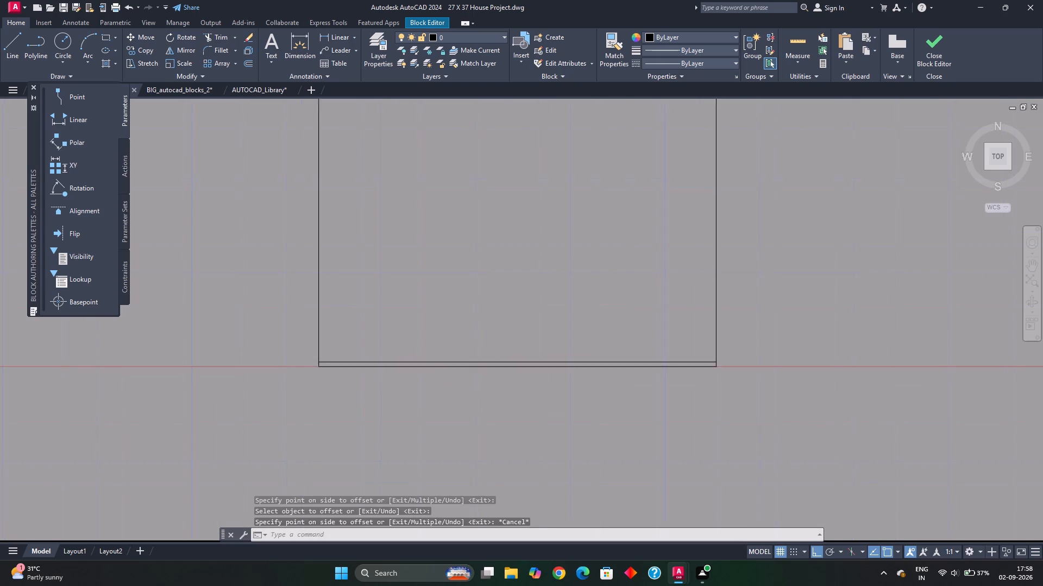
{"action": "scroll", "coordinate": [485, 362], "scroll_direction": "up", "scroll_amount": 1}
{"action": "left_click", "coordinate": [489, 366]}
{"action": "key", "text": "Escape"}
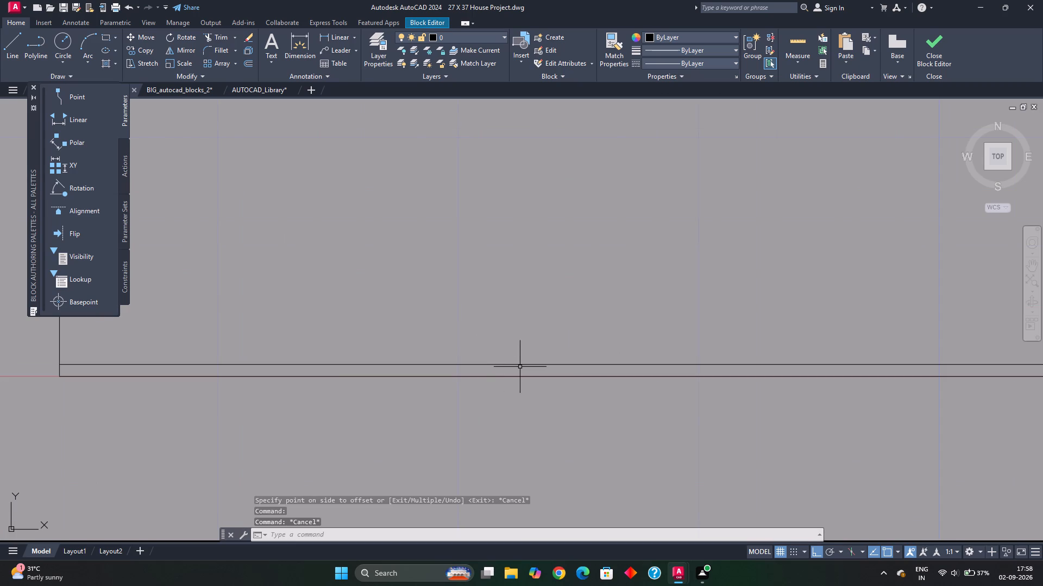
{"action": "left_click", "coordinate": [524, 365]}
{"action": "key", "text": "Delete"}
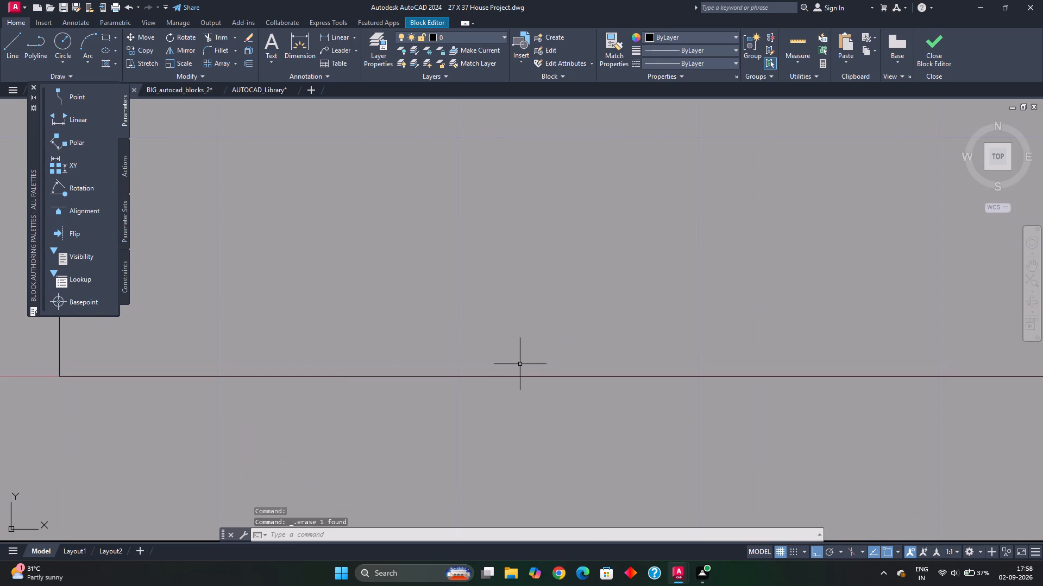
Offset the small door outline's bottom line 1" upward, and offset the new line another 0.5" upward as bottom rails.
{"action": "left_click", "coordinate": [524, 379]}
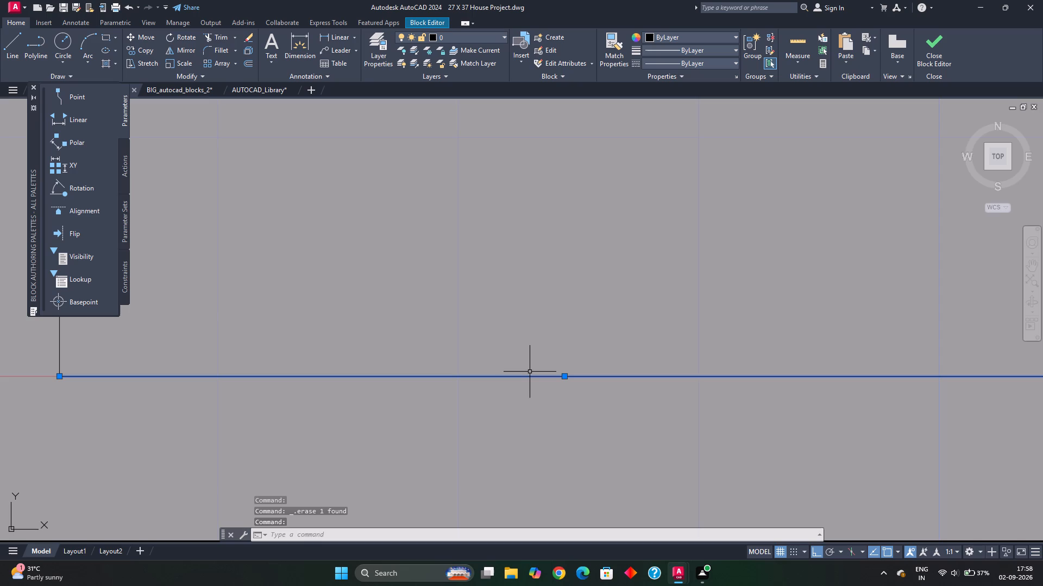
{"action": "key", "text": "o"}
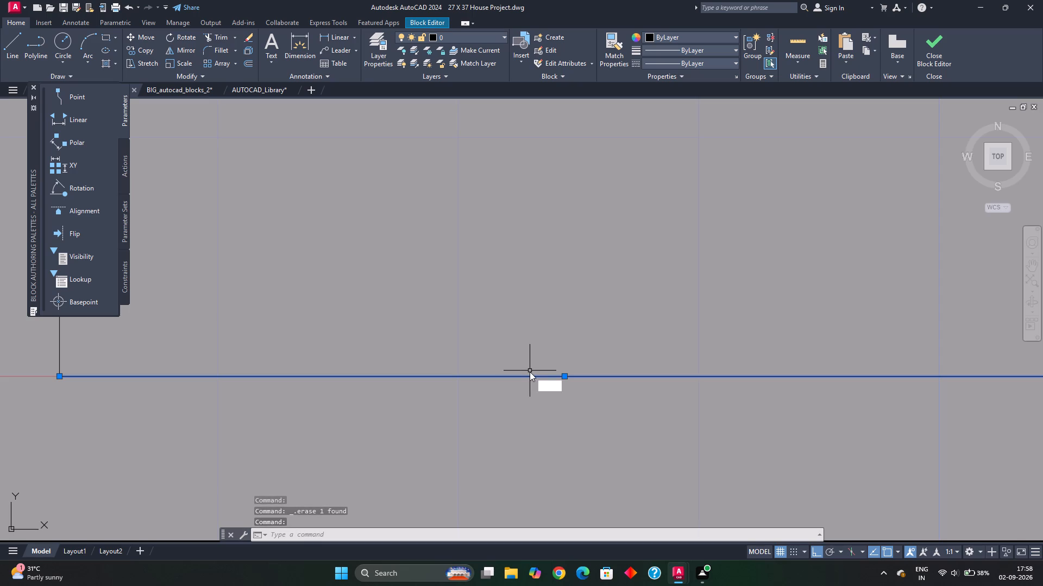
{"action": "key", "text": "Return"}
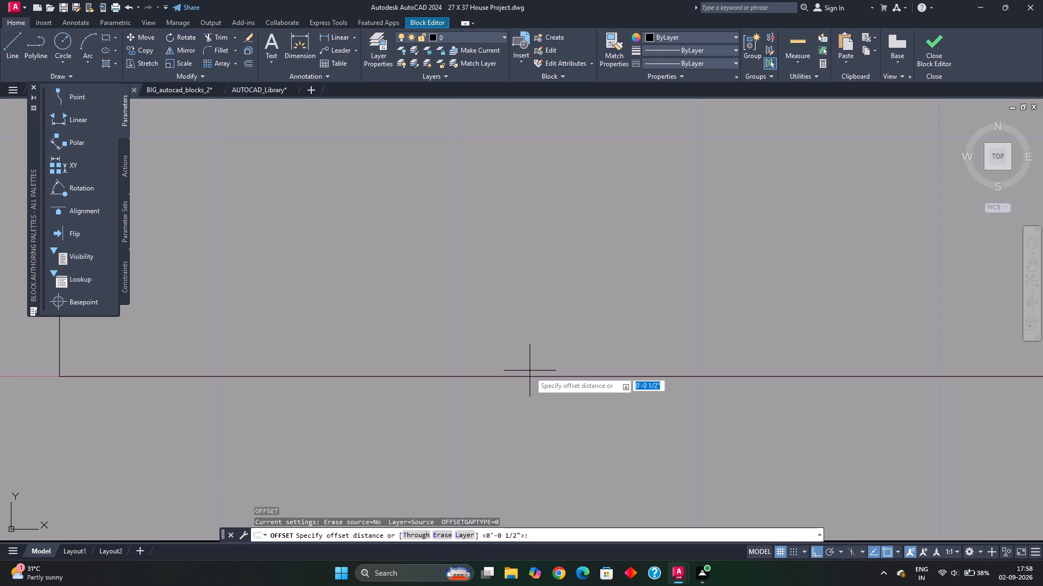
{"action": "type", "text": "1\""}
{"action": "key", "text": "Return"}
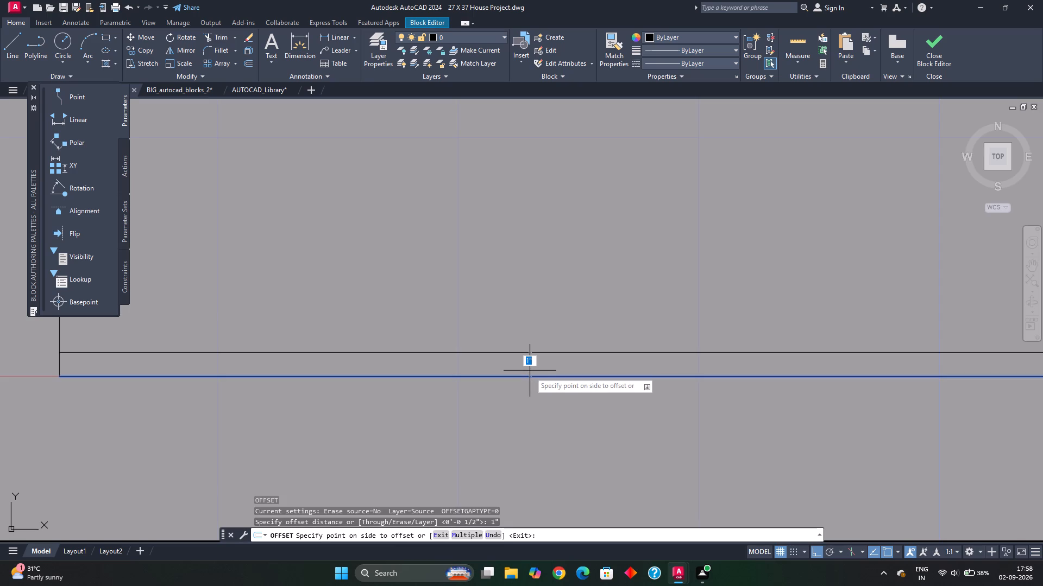
{"action": "left_click", "coordinate": [531, 365]}
{"action": "left_click", "coordinate": [544, 352]}
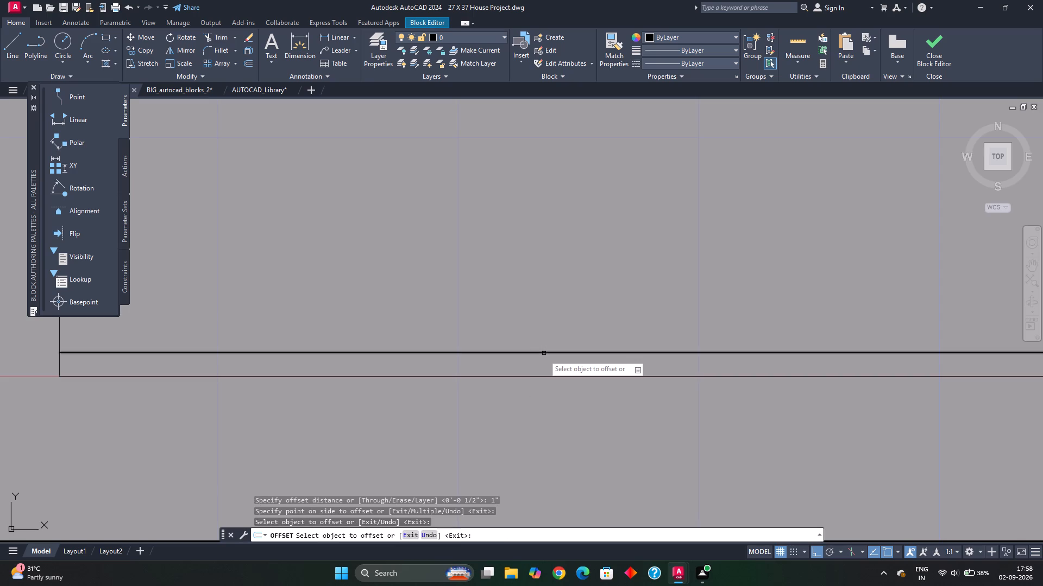
{"action": "left_click", "coordinate": [544, 353]}
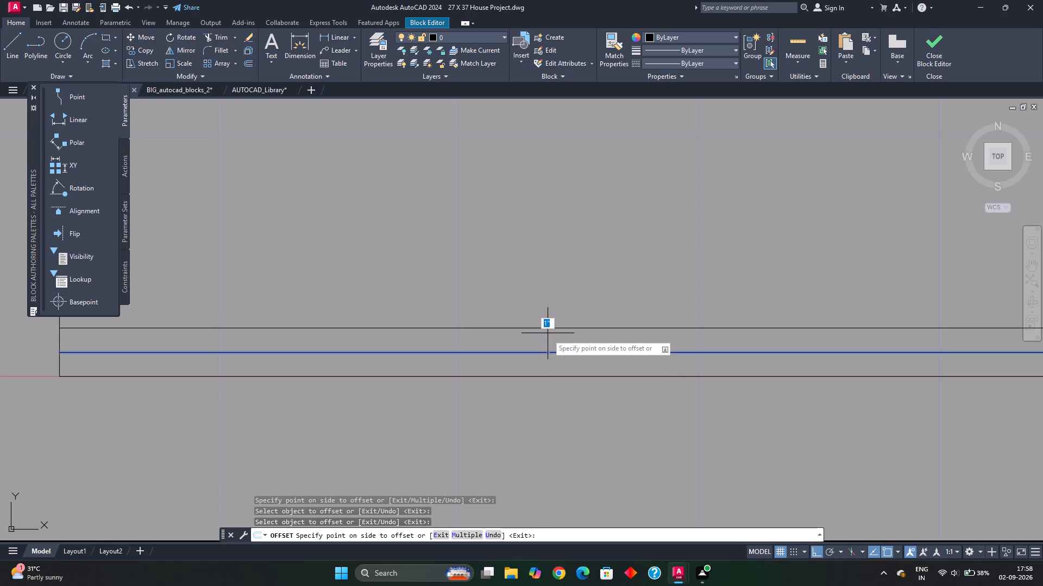
{"action": "type", "text": "0."}
{"action": "type", "text": "5\""}
{"action": "key", "text": "Return"}
Offset both side lines and the top line of the small door outline 1" inward to form the frame.
{"action": "scroll", "coordinate": [545, 323], "scroll_direction": "down", "scroll_amount": 3}
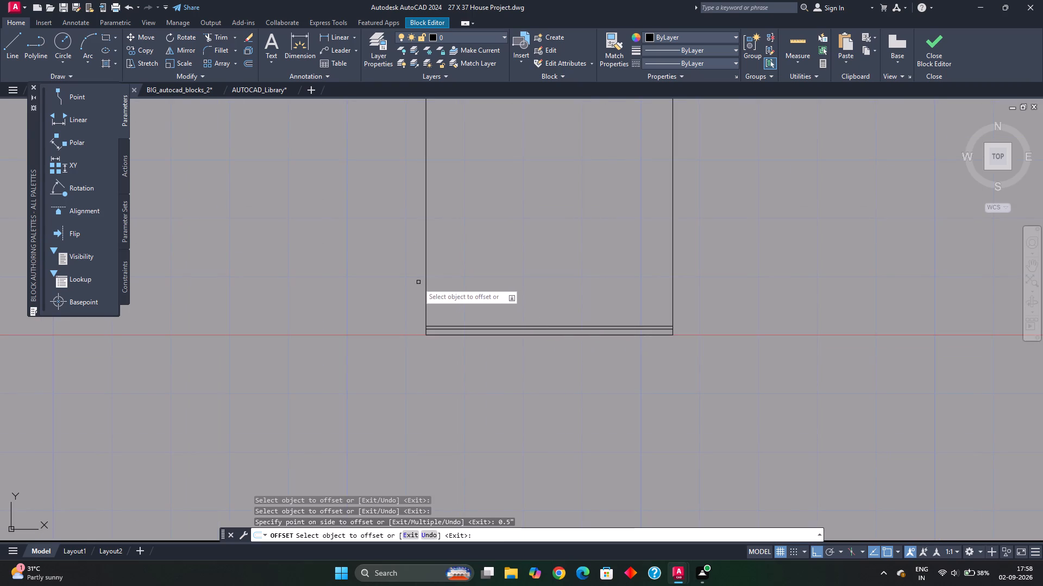
{"action": "left_click", "coordinate": [426, 273]}
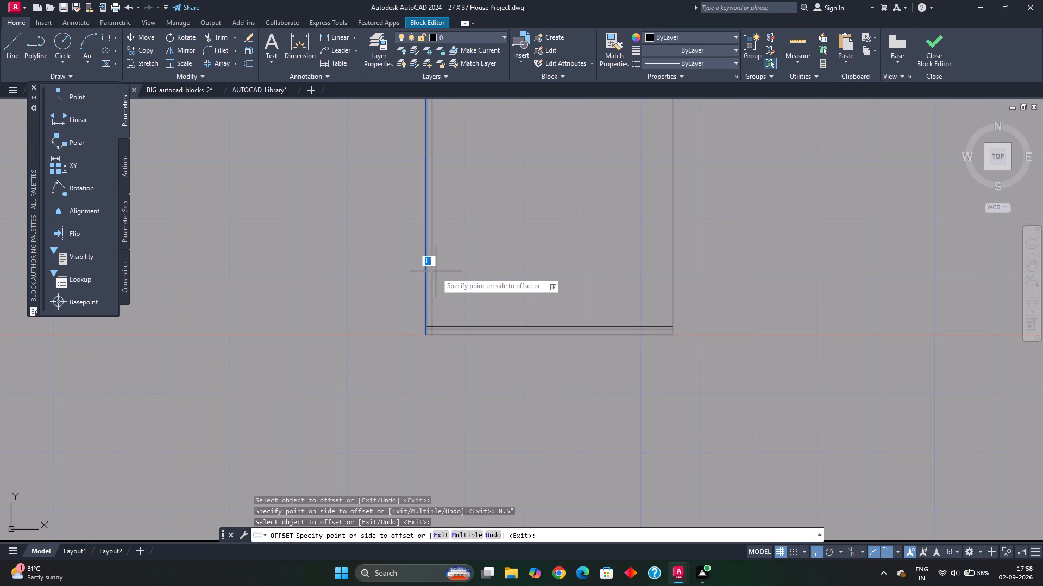
{"action": "left_click", "coordinate": [436, 272]}
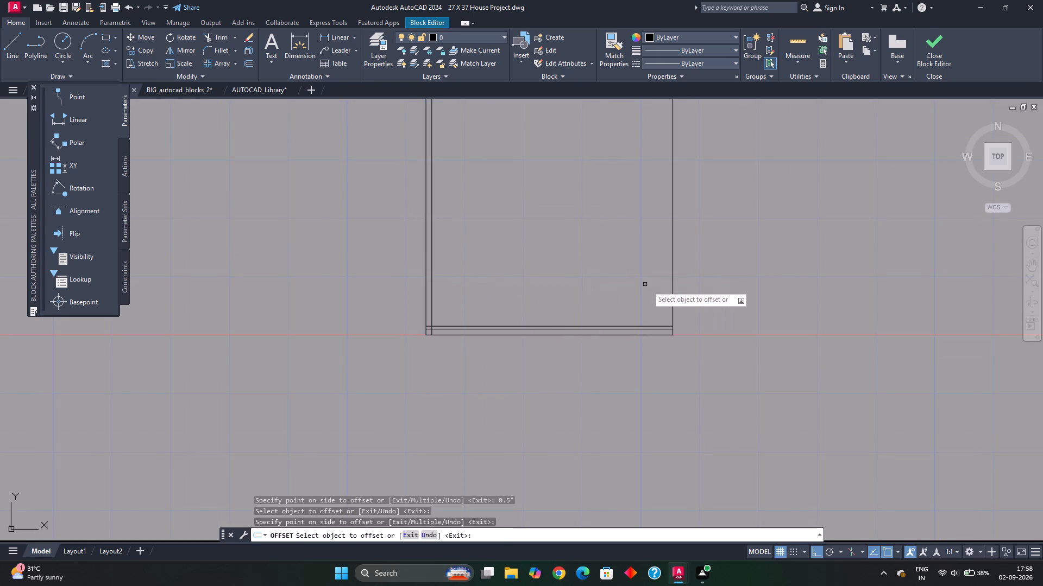
{"action": "left_click", "coordinate": [673, 283]}
{"action": "left_click", "coordinate": [650, 283]}
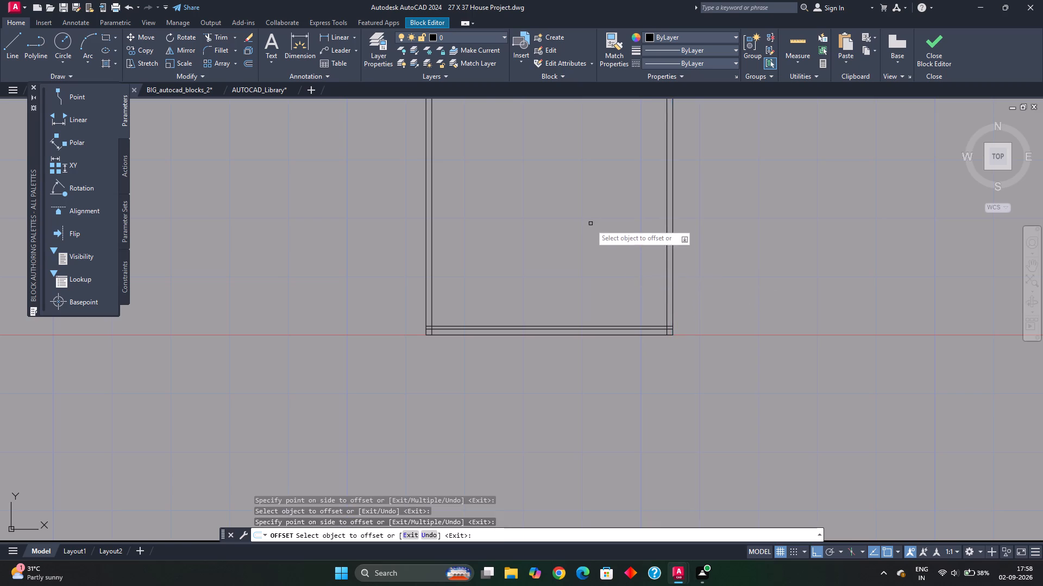
{"action": "scroll", "coordinate": [592, 227], "scroll_direction": "down", "scroll_amount": 2}
{"action": "middle_click_drag", "start_coordinate": [589, 222], "coordinate": [593, 333]}
{"action": "left_click", "coordinate": [574, 187]}
{"action": "left_click", "coordinate": [571, 215]}
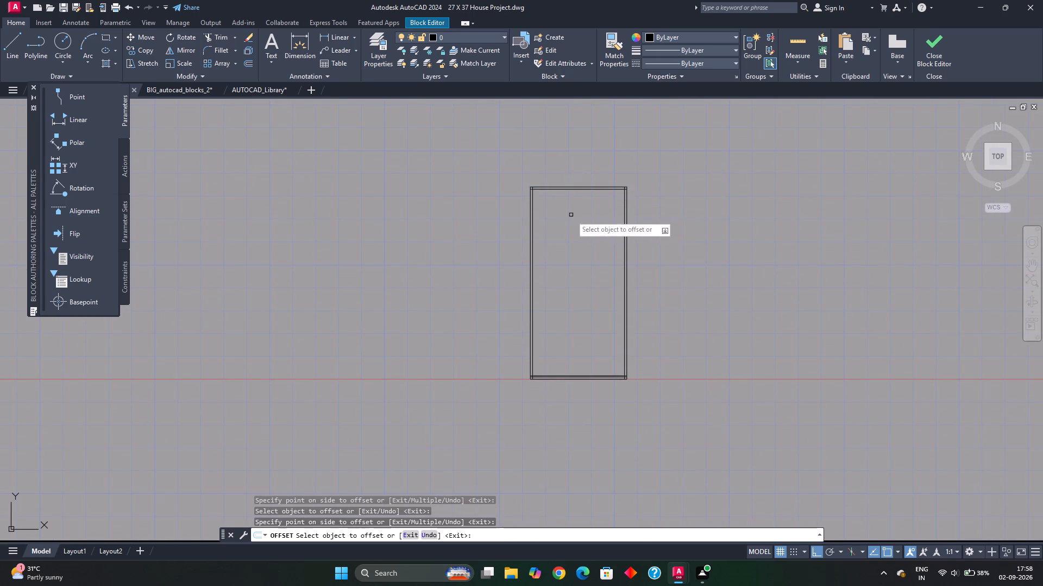
{"action": "scroll", "coordinate": [555, 364], "scroll_direction": "up", "scroll_amount": 3}
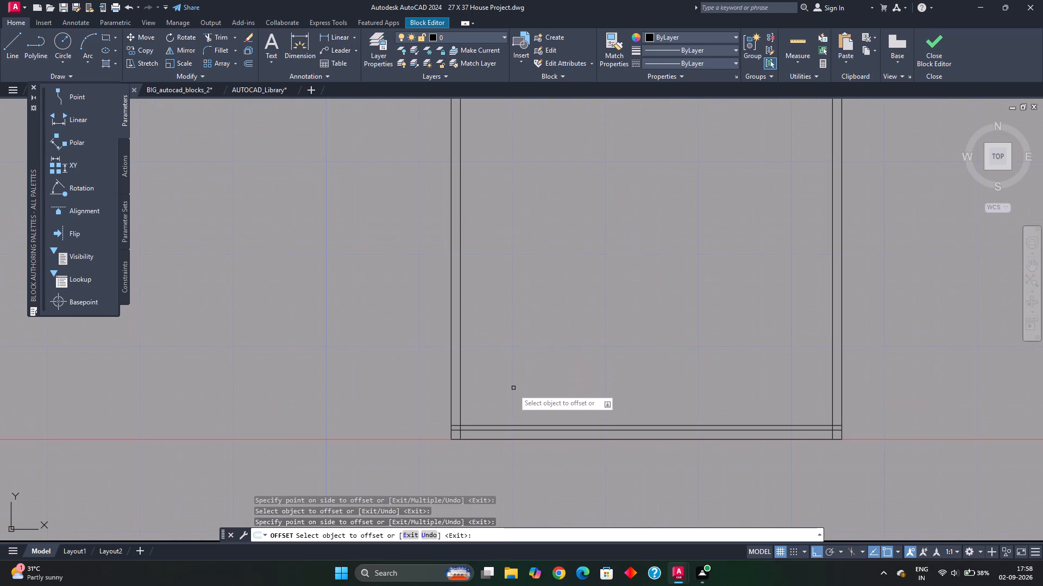
{"action": "right_click_drag", "start_coordinate": [513, 389], "coordinate": [354, 585]}
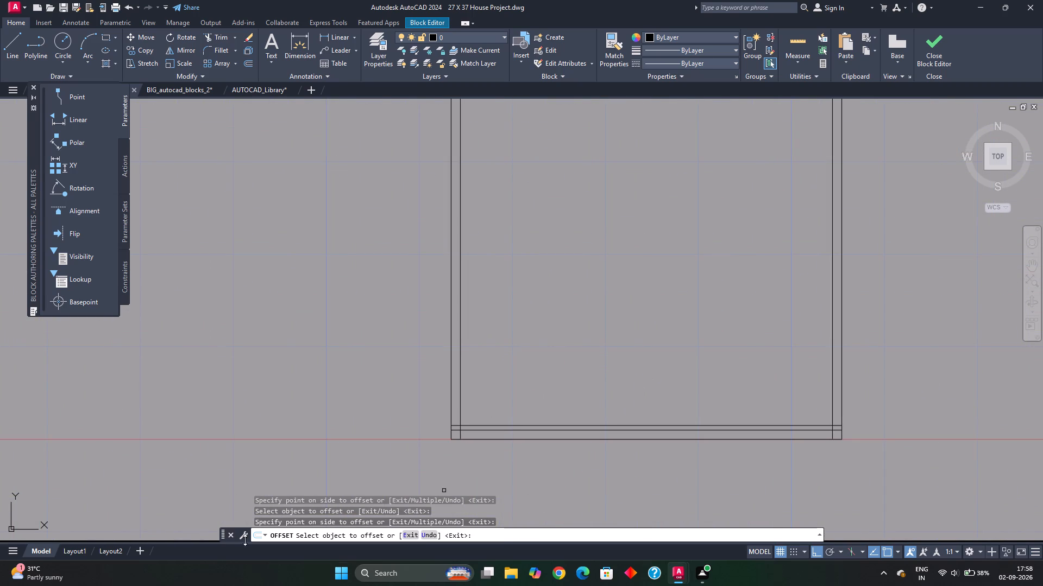
{"action": "key", "text": "Escape"}
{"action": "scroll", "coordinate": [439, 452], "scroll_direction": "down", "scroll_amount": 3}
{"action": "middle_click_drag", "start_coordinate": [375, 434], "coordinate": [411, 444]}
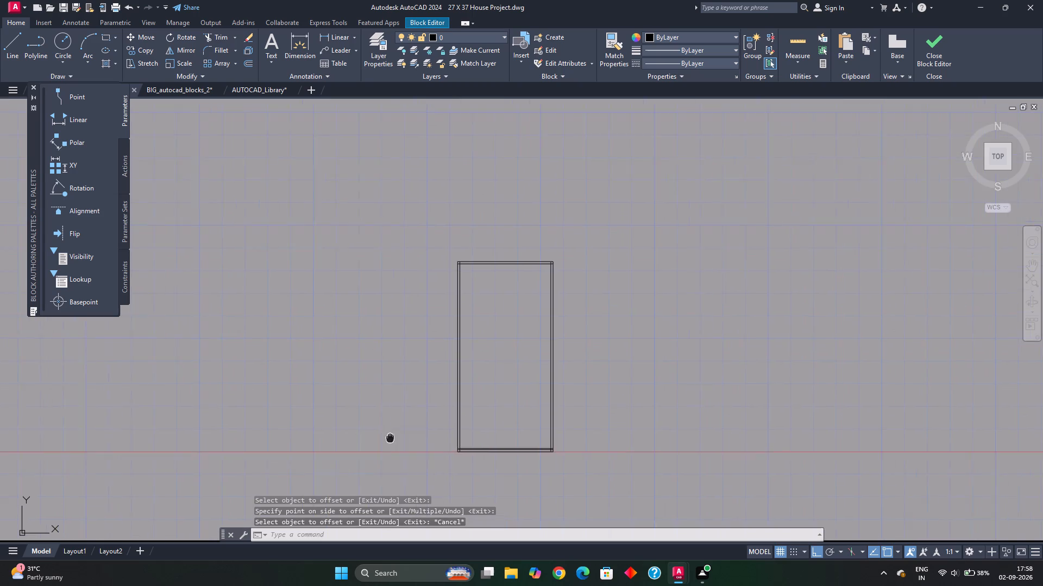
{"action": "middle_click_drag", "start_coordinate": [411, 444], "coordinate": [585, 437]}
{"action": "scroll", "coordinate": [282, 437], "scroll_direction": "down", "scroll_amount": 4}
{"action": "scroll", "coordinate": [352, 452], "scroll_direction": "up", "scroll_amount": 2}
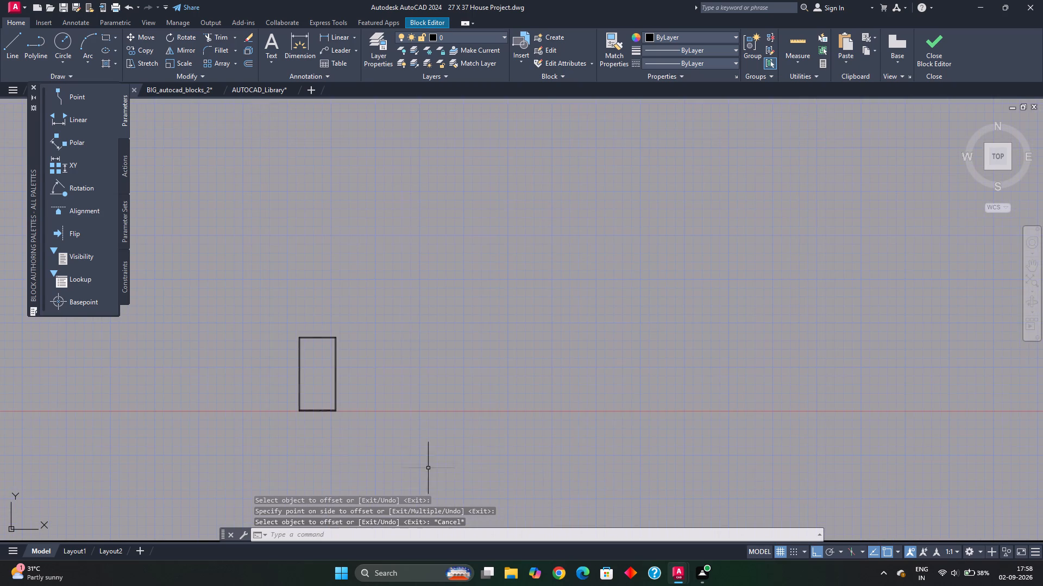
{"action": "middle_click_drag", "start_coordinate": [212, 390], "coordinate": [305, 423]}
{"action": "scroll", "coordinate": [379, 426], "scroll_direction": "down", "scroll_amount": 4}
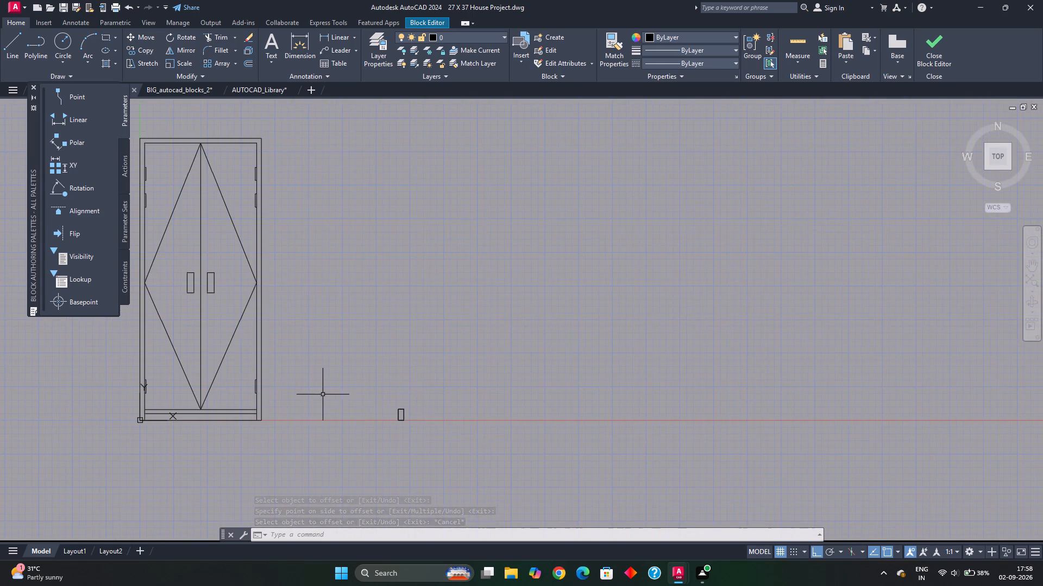
Switch to the AUTOCAD_Library drawing and measure the lower-left hinge plate of the double-leaf door and its spacing above the bottom rail.
{"action": "middle_click_drag", "start_coordinate": [329, 403], "coordinate": [474, 431]}
{"action": "scroll", "coordinate": [383, 468], "scroll_direction": "up", "scroll_amount": 1}
{"action": "middle_click_drag", "start_coordinate": [426, 473], "coordinate": [448, 485]}
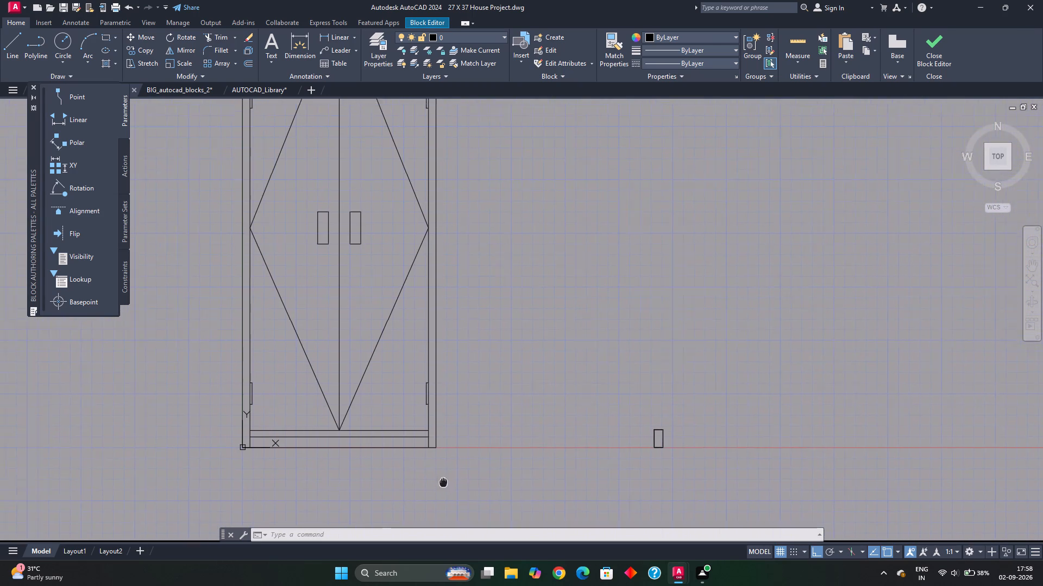
{"action": "middle_click_drag", "start_coordinate": [448, 485], "coordinate": [470, 496]}
{"action": "scroll", "coordinate": [439, 433], "scroll_direction": "down", "scroll_amount": 1}
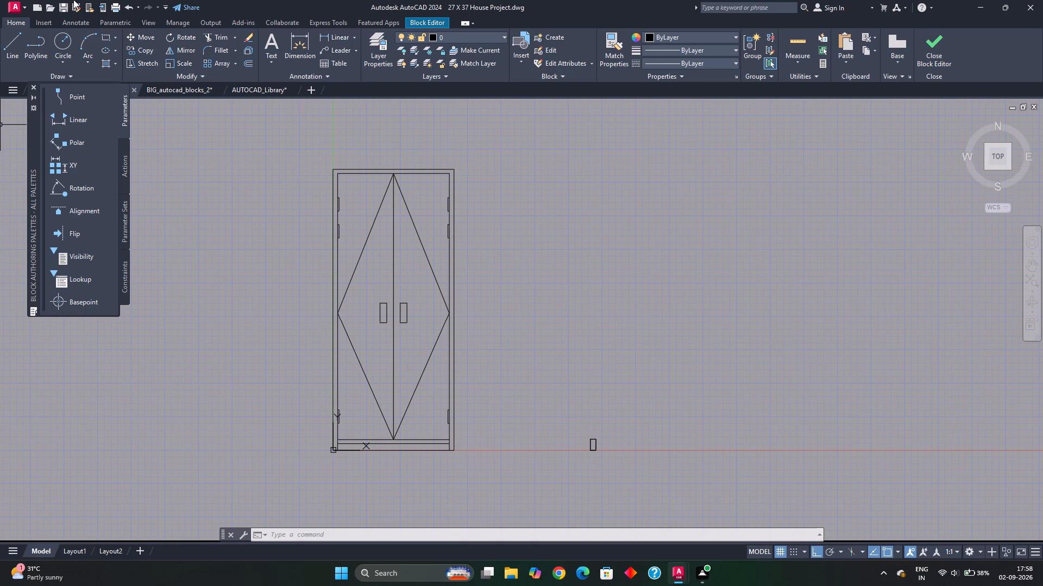
{"action": "left_click", "coordinate": [262, 93]}
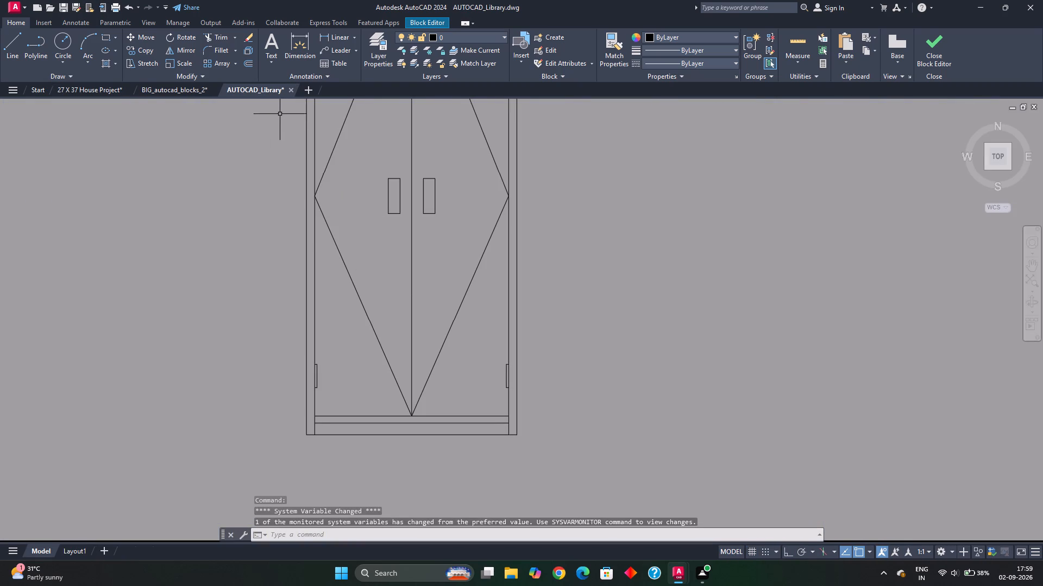
{"action": "scroll", "coordinate": [341, 209], "scroll_direction": "down", "scroll_amount": 1}
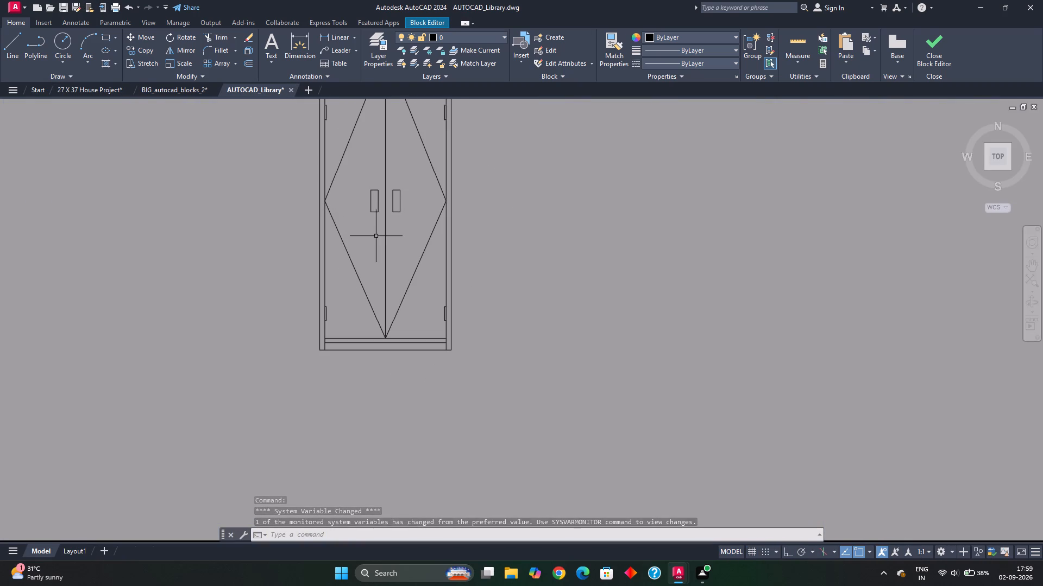
{"action": "scroll", "coordinate": [346, 314], "scroll_direction": "up", "scroll_amount": 1}
{"action": "middle_click_drag", "start_coordinate": [345, 316], "coordinate": [497, 264]}
{"action": "scroll", "coordinate": [345, 316], "scroll_direction": "up", "scroll_amount": 1}
{"action": "scroll", "coordinate": [440, 269], "scroll_direction": "up", "scroll_amount": 2}
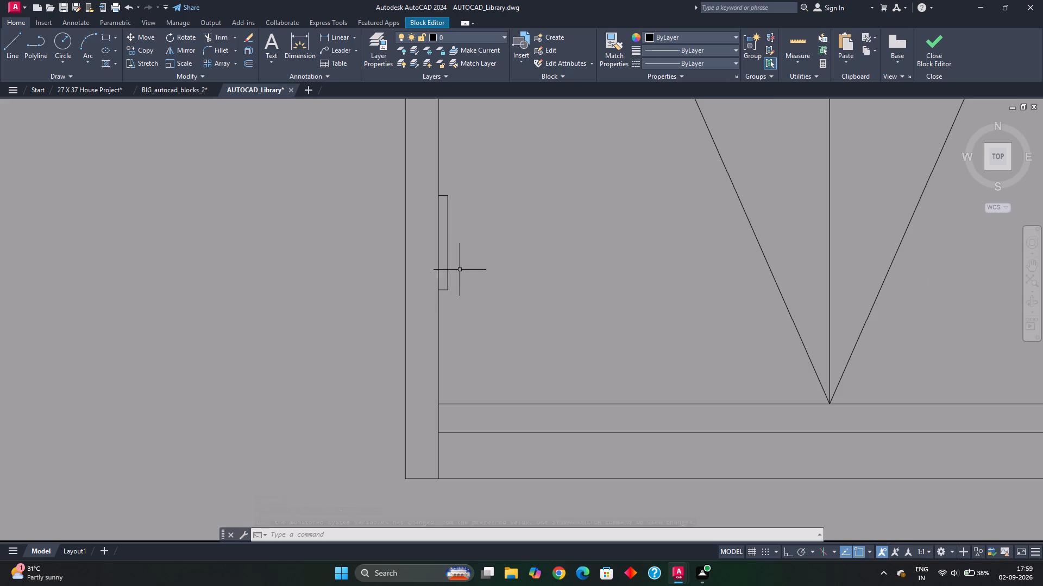
{"action": "left_click", "coordinate": [807, 47]}
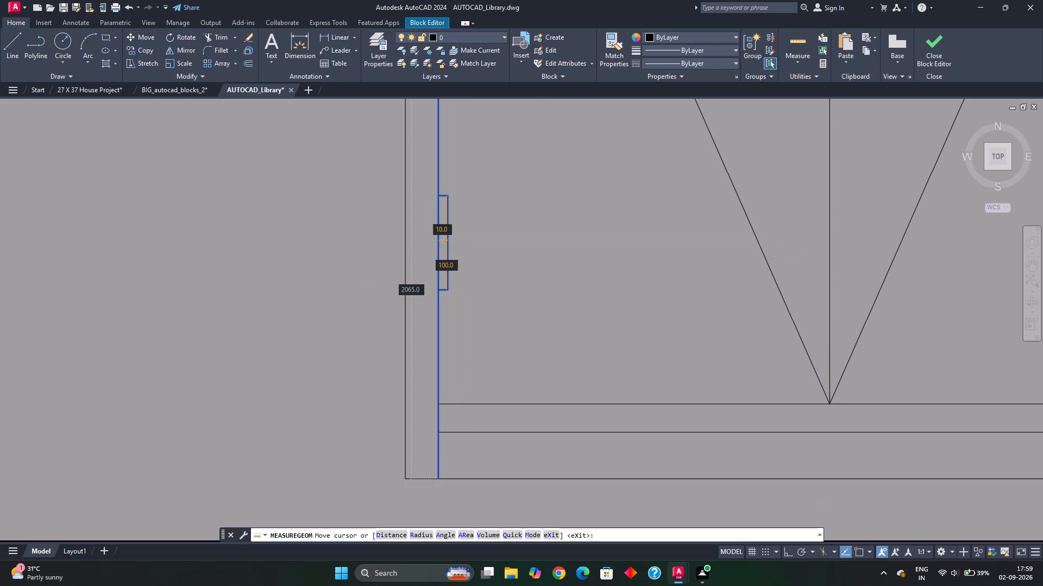
{"action": "scroll", "coordinate": [447, 240], "scroll_direction": "up", "scroll_amount": 2}
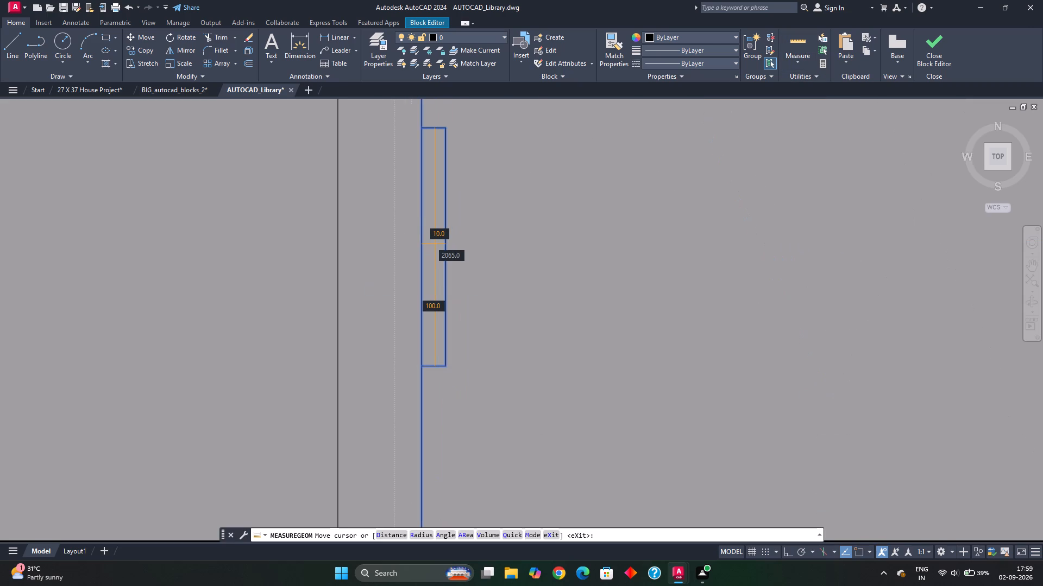
{"action": "scroll", "coordinate": [432, 244], "scroll_direction": "down", "scroll_amount": 1}
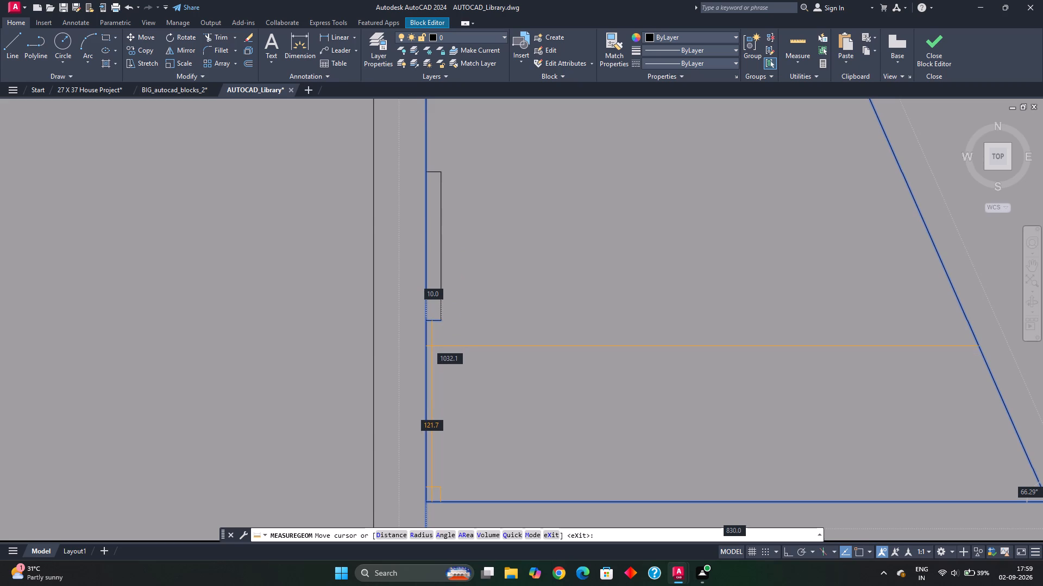
{"action": "scroll", "coordinate": [432, 348], "scroll_direction": "down", "scroll_amount": 2}
{"action": "key", "text": "Escape"}
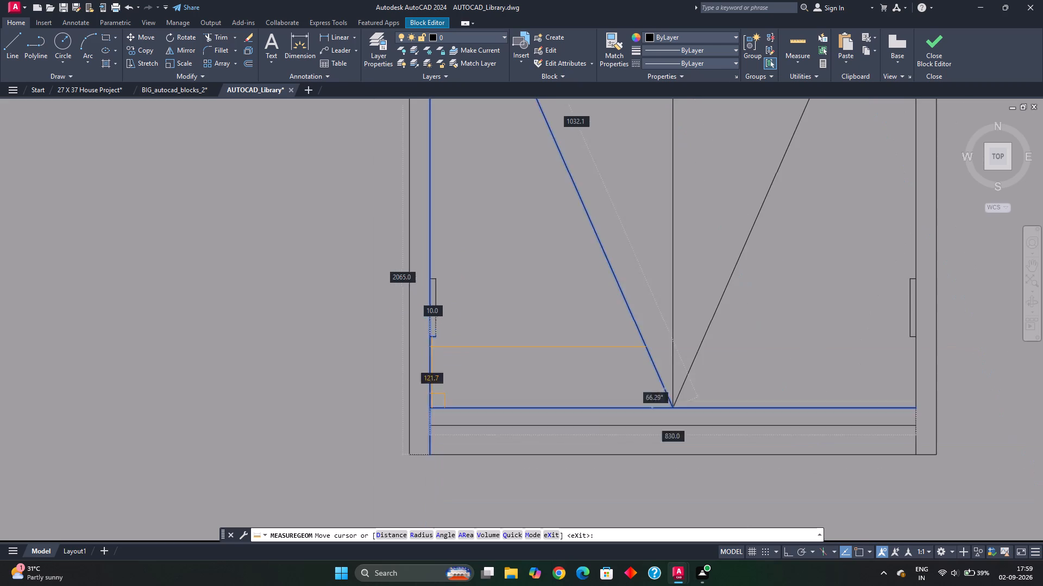
Close the block editor for the double-leaf door in the library drawing.
{"action": "scroll", "coordinate": [449, 340], "scroll_direction": "down", "scroll_amount": 4}
{"action": "middle_click_drag", "start_coordinate": [487, 306], "coordinate": [487, 313]}
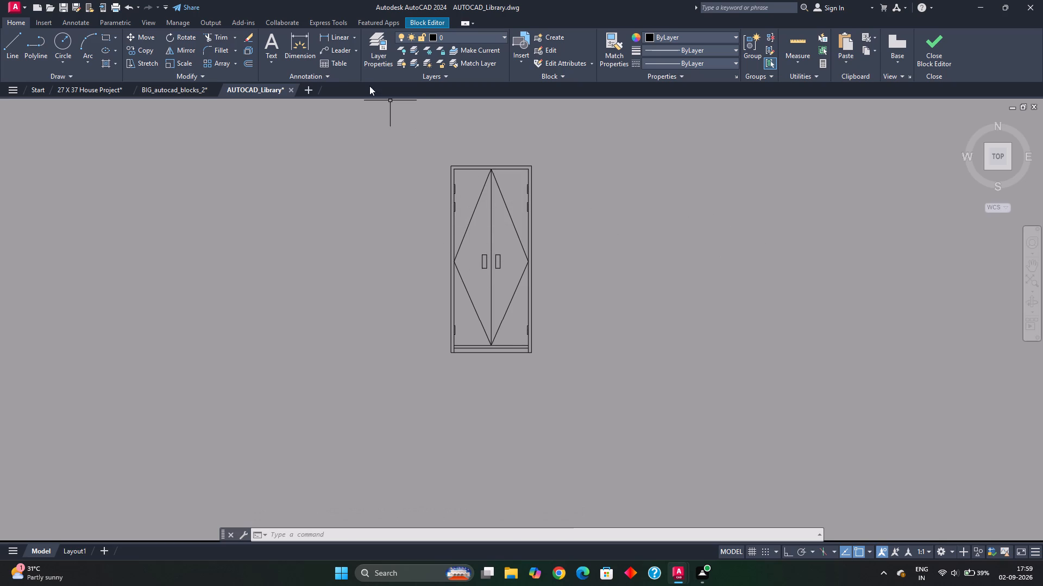
{"action": "left_click", "coordinate": [929, 46]}
{"action": "left_click", "coordinate": [541, 262]}
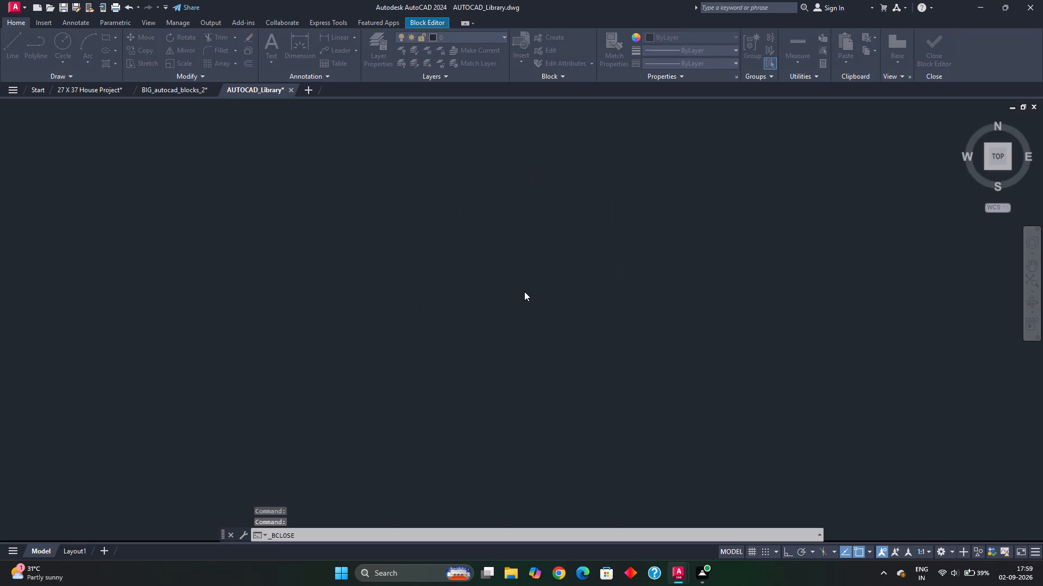
{"action": "scroll", "coordinate": [501, 214], "scroll_direction": "up", "scroll_amount": 2}
{"action": "middle_click_drag", "start_coordinate": [511, 227], "coordinate": [529, 260]}
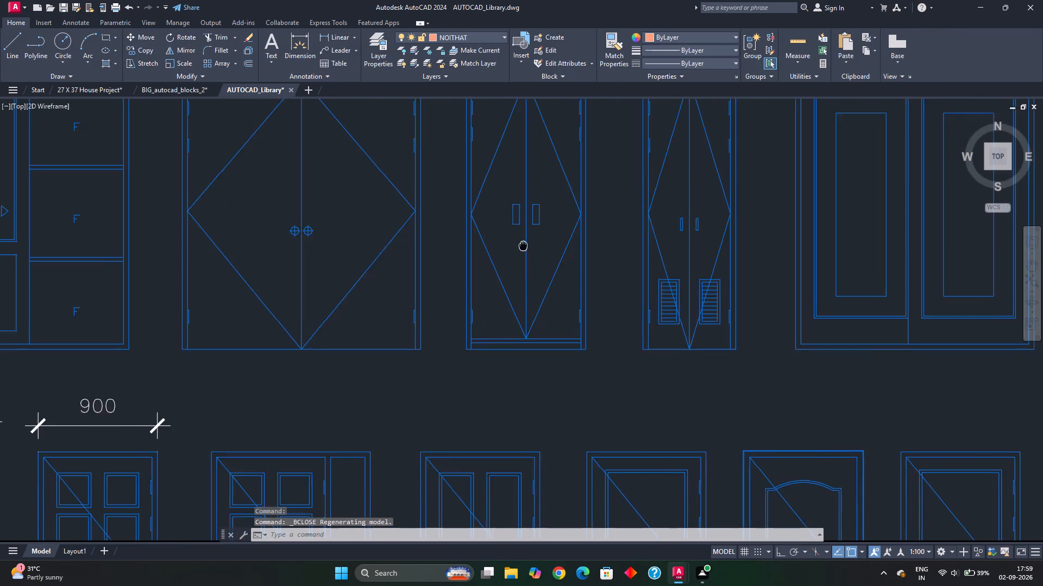
{"action": "middle_click_drag", "start_coordinate": [529, 260], "coordinate": [531, 272]}
{"action": "middle_click_drag", "start_coordinate": [535, 256], "coordinate": [536, 278]}
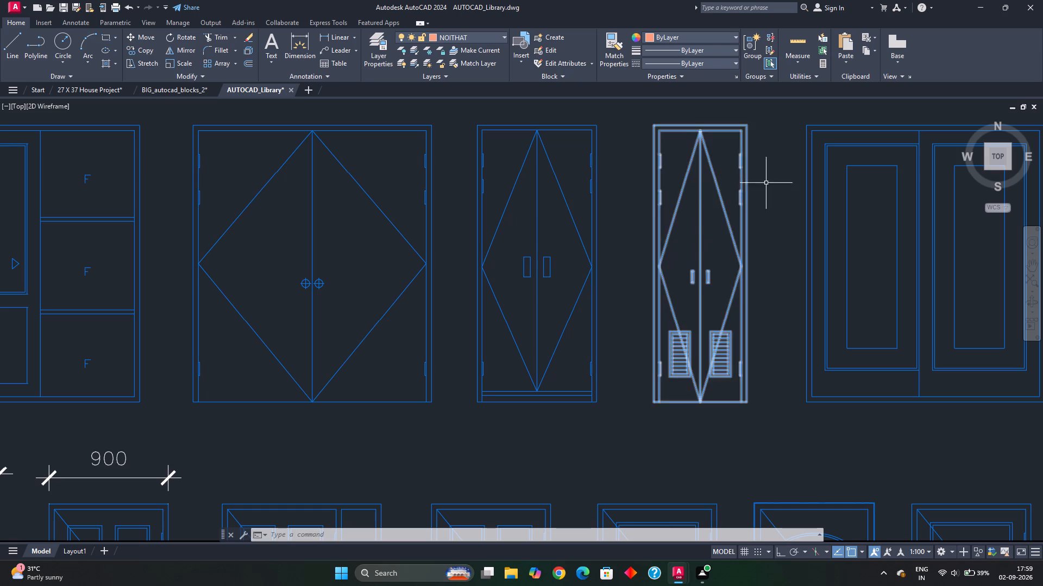
Return to the 27 X 37 House Project drawing and trim the overlapping inner frame lines at the small door's top-left corner.
{"action": "left_click", "coordinate": [79, 89]}
{"action": "scroll", "coordinate": [634, 454], "scroll_direction": "up", "scroll_amount": 3}
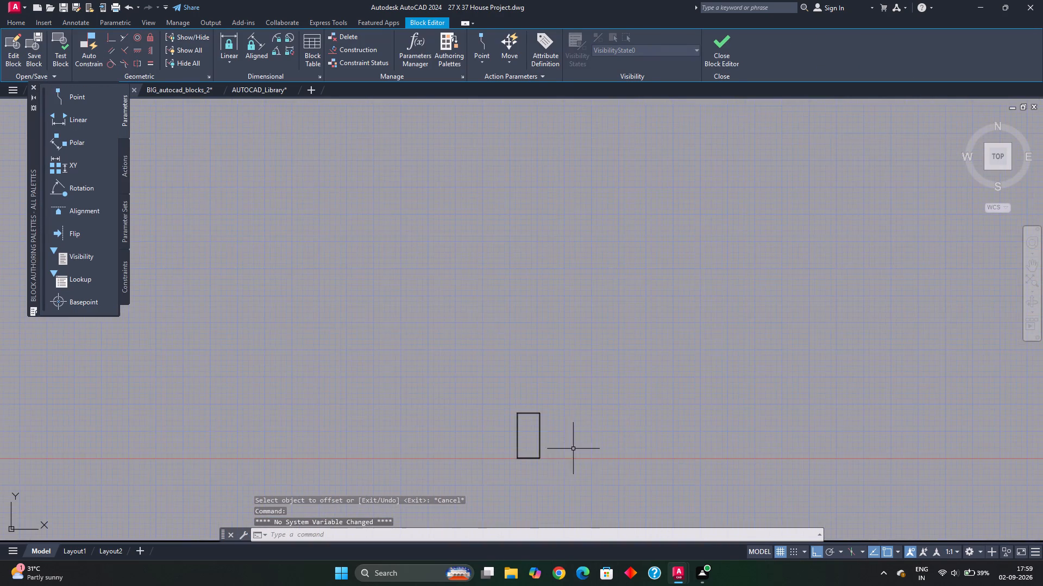
{"action": "scroll", "coordinate": [541, 457], "scroll_direction": "up", "scroll_amount": 3}
{"action": "middle_click_drag", "start_coordinate": [543, 403], "coordinate": [607, 276]}
{"action": "scroll", "coordinate": [518, 243], "scroll_direction": "up", "scroll_amount": 2}
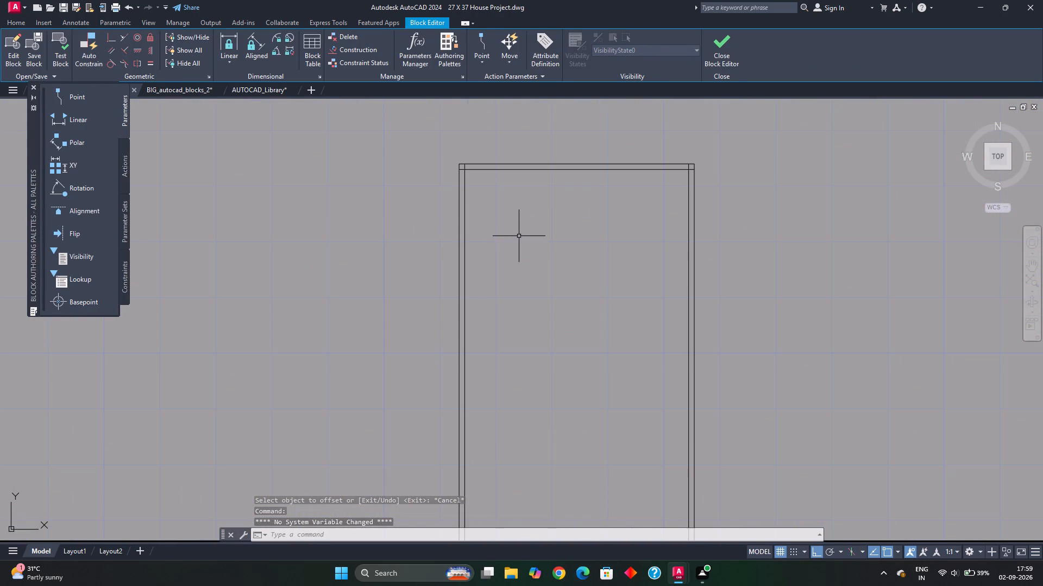
{"action": "type", "text": "tr"}
{"action": "key", "text": "space"}
{"action": "scroll", "coordinate": [464, 164], "scroll_direction": "up", "scroll_amount": 2}
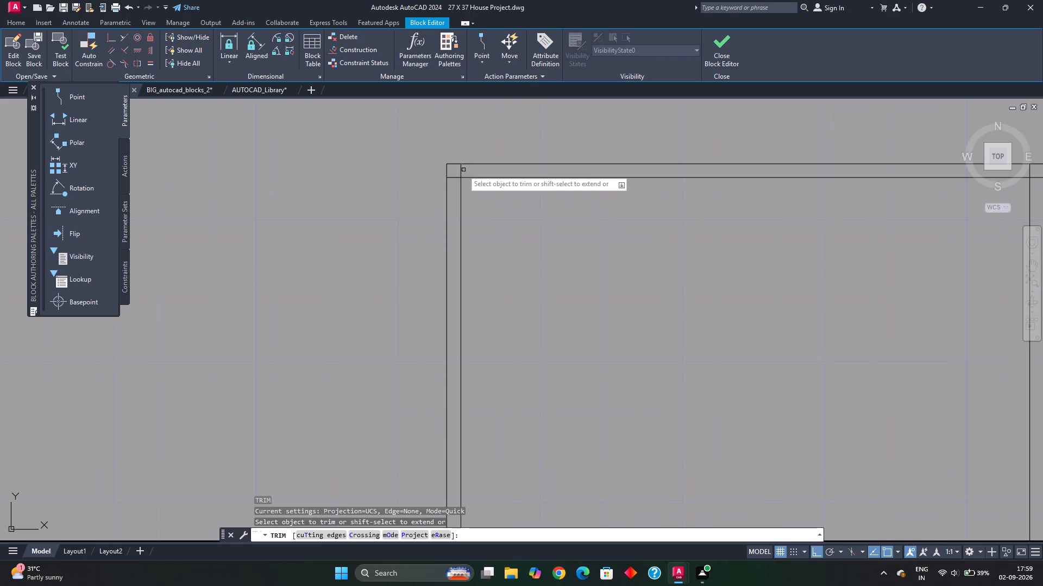
{"action": "left_click", "coordinate": [462, 172]}
{"action": "left_click", "coordinate": [454, 182]}
{"action": "left_click", "coordinate": [457, 173]}
{"action": "scroll", "coordinate": [529, 198], "scroll_direction": "down", "scroll_amount": 2}
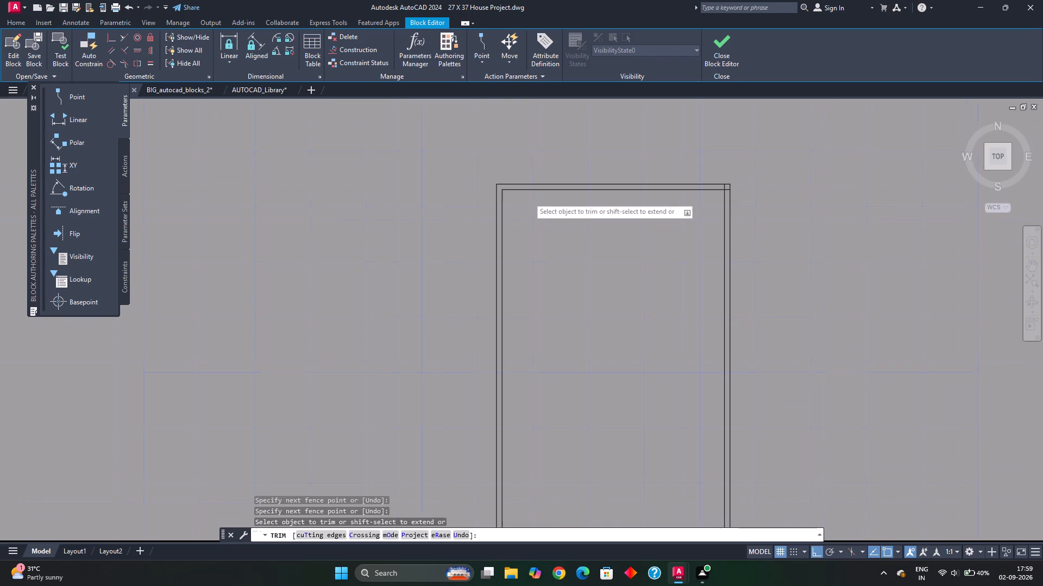
Trim the overlapping inner frame lines at the small door's top-right corner, keeping the outer outline intact.
{"action": "middle_click_drag", "start_coordinate": [629, 223], "coordinate": [619, 221]}
{"action": "scroll", "coordinate": [681, 198], "scroll_direction": "up", "scroll_amount": 2}
{"action": "left_click", "coordinate": [766, 176]}
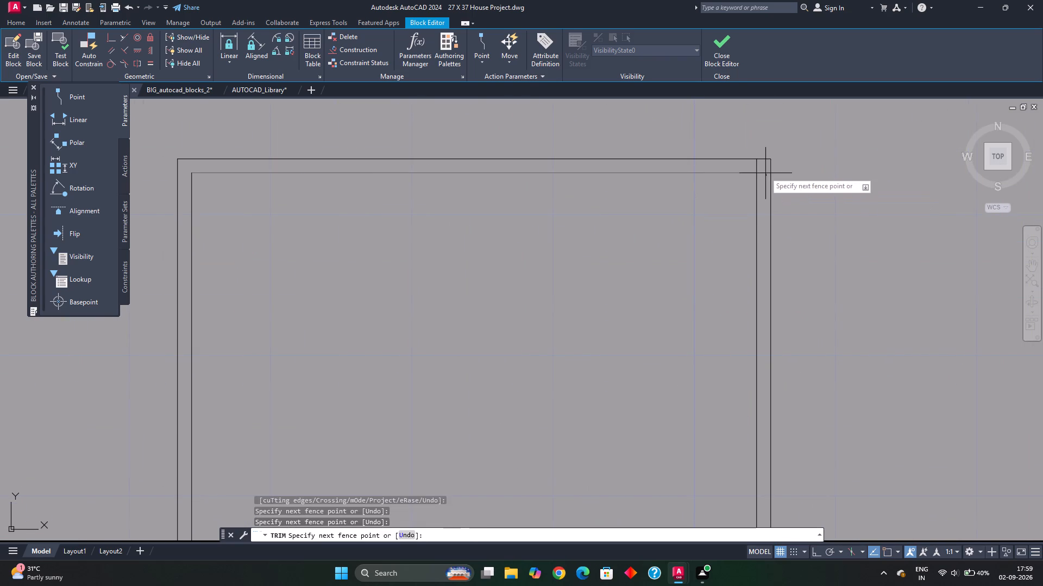
{"action": "left_click", "coordinate": [764, 169]}
{"action": "left_click", "coordinate": [772, 162]}
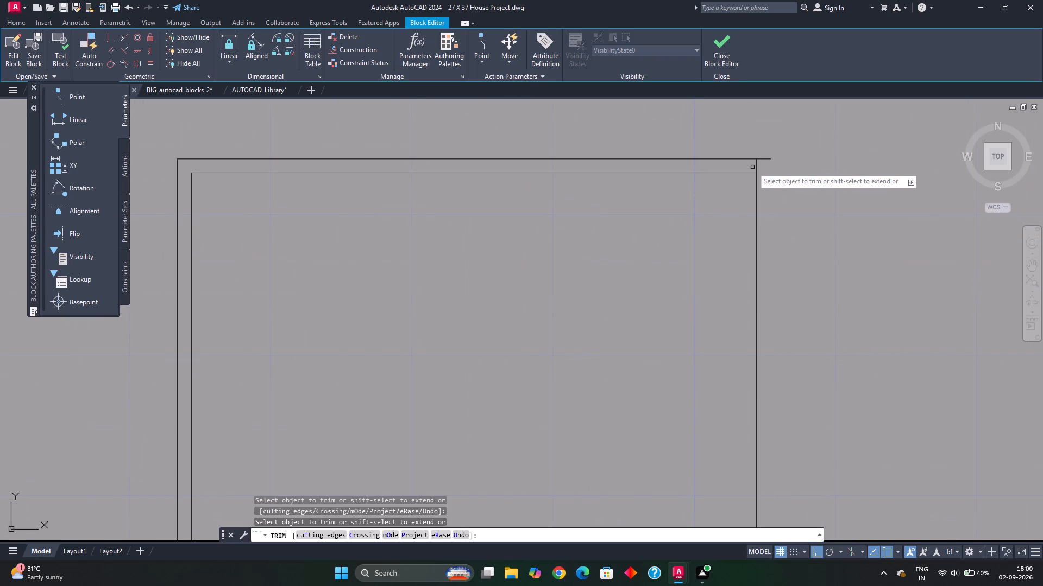
{"action": "key", "text": "ctrl+z"}
{"action": "left_click", "coordinate": [753, 168]}
{"action": "left_click", "coordinate": [758, 168]}
{"action": "scroll", "coordinate": [734, 222], "scroll_direction": "down", "scroll_amount": 2}
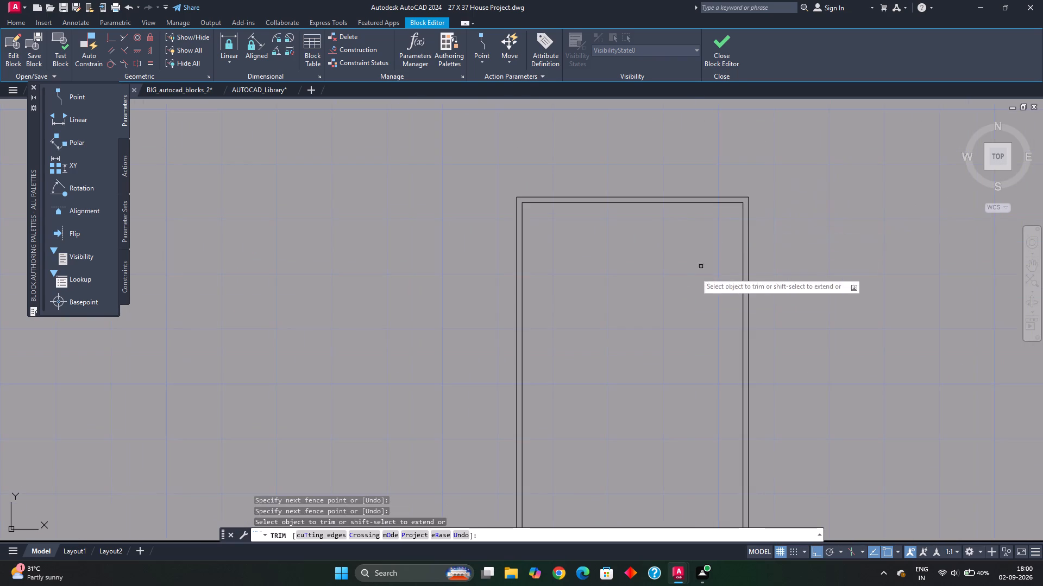
At the small door's bottom-left corner, trim both rails to the inner side line and that side line to the lower rail.
{"action": "middle_click_drag", "start_coordinate": [680, 290], "coordinate": [650, 68]}
{"action": "middle_click_drag", "start_coordinate": [629, 333], "coordinate": [680, 142]}
{"action": "scroll", "coordinate": [538, 230], "scroll_direction": "up", "scroll_amount": 2}
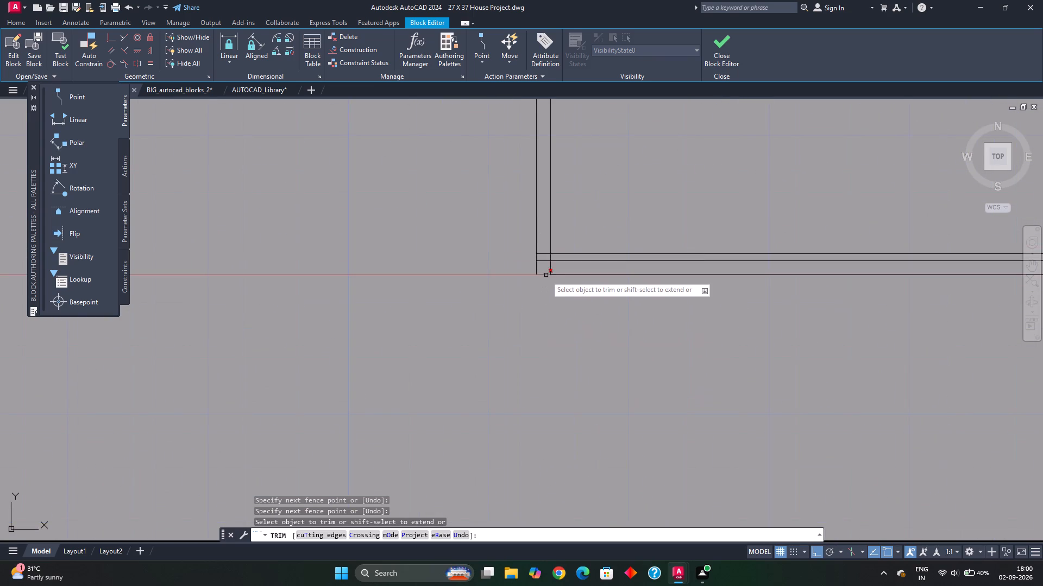
{"action": "scroll", "coordinate": [546, 273], "scroll_direction": "up", "scroll_amount": 2}
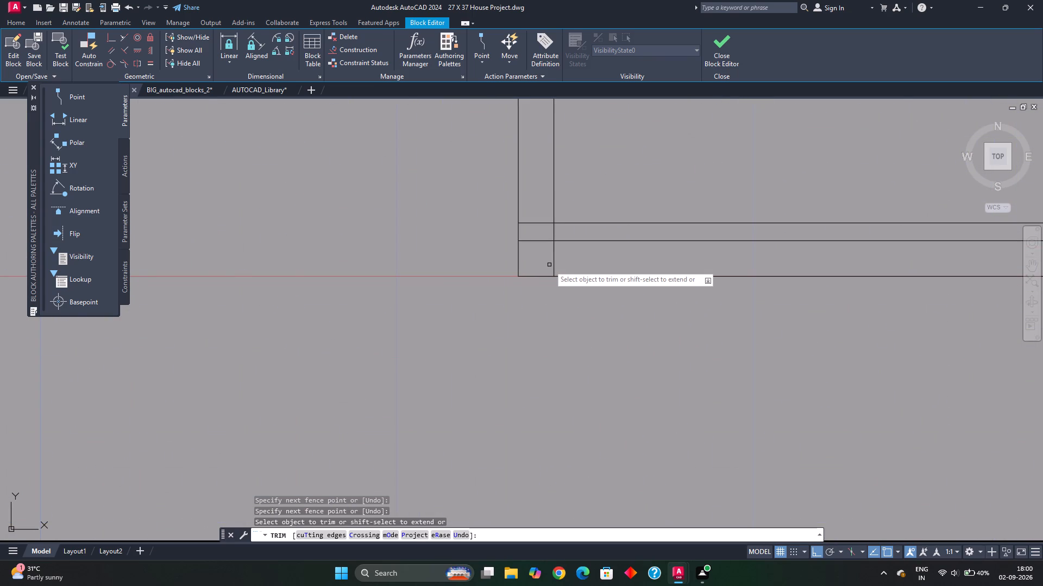
{"action": "left_click", "coordinate": [539, 238]}
{"action": "left_click", "coordinate": [558, 263]}
{"action": "left_click", "coordinate": [538, 222]}
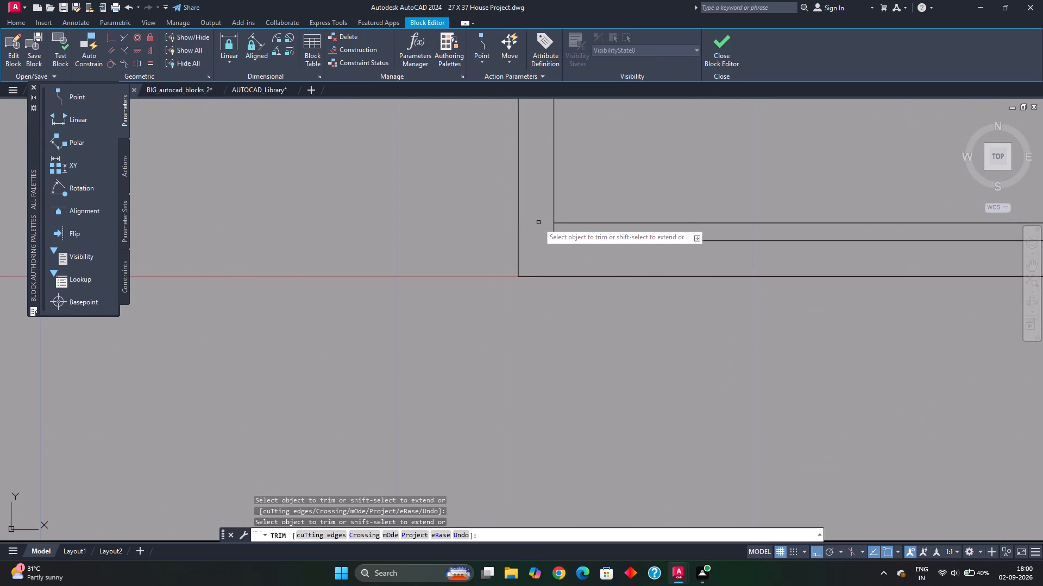
At the small door's bottom-right corner, trim both rails to the inner side line and that side line to the lower rail.
{"action": "scroll", "coordinate": [598, 260], "scroll_direction": "down", "scroll_amount": 2}
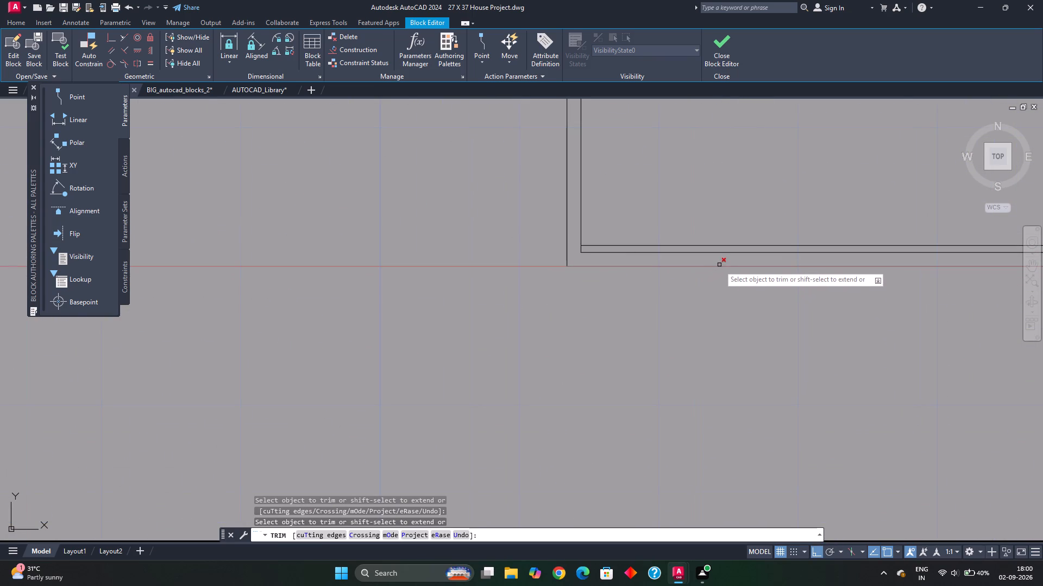
{"action": "middle_click_drag", "start_coordinate": [792, 254], "coordinate": [449, 181]}
{"action": "scroll", "coordinate": [801, 196], "scroll_direction": "up", "scroll_amount": 2}
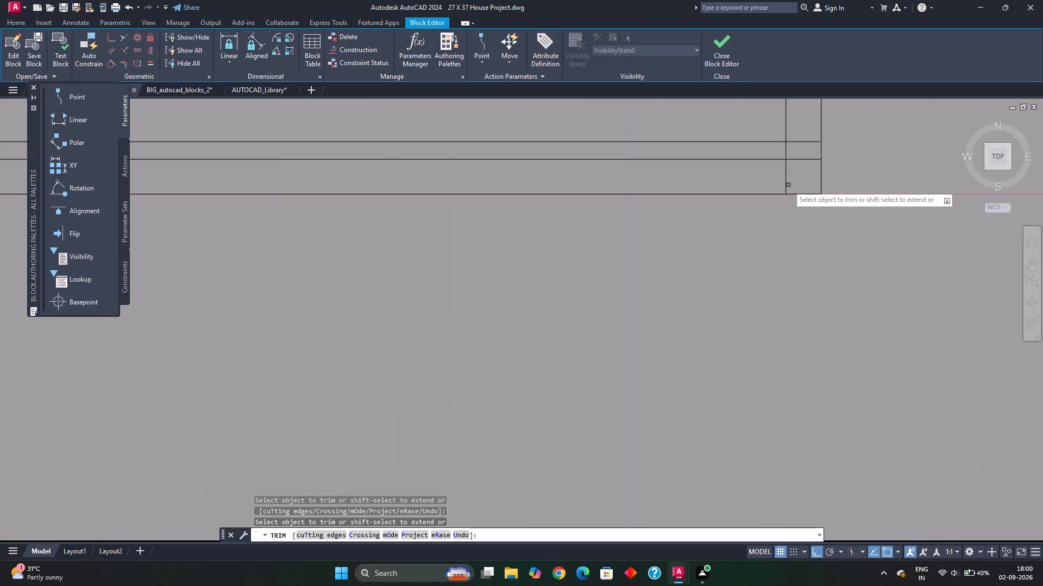
{"action": "left_click_drag", "start_coordinate": [802, 154], "coordinate": [781, 181]}
{"action": "left_click_drag", "start_coordinate": [806, 137], "coordinate": [806, 160]}
{"action": "scroll", "coordinate": [803, 163], "scroll_direction": "down", "scroll_amount": 5}
{"action": "middle_click_drag", "start_coordinate": [746, 146], "coordinate": [769, 287]}
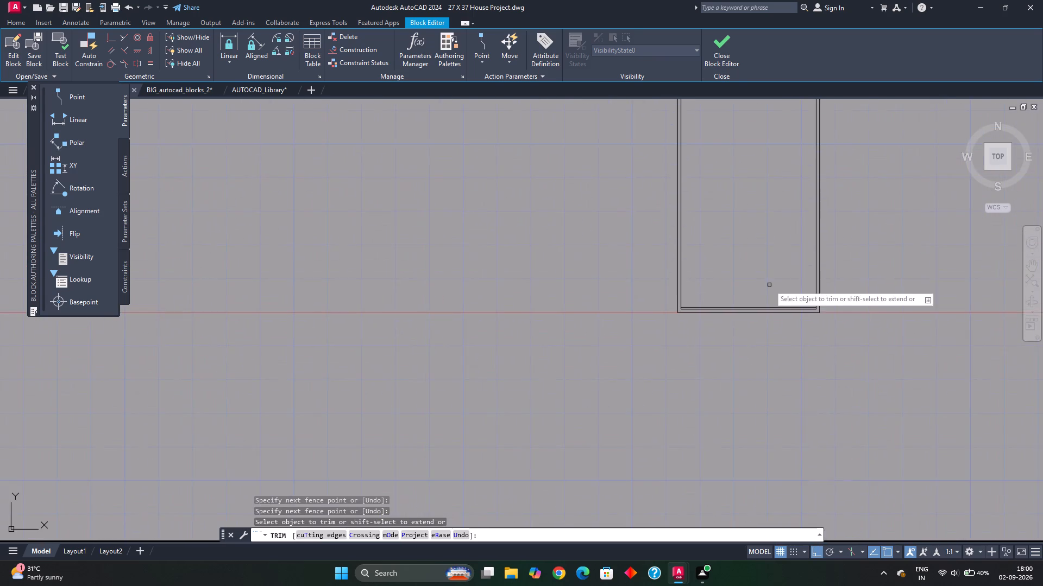
{"action": "middle_click_drag", "start_coordinate": [769, 185], "coordinate": [761, 216]}
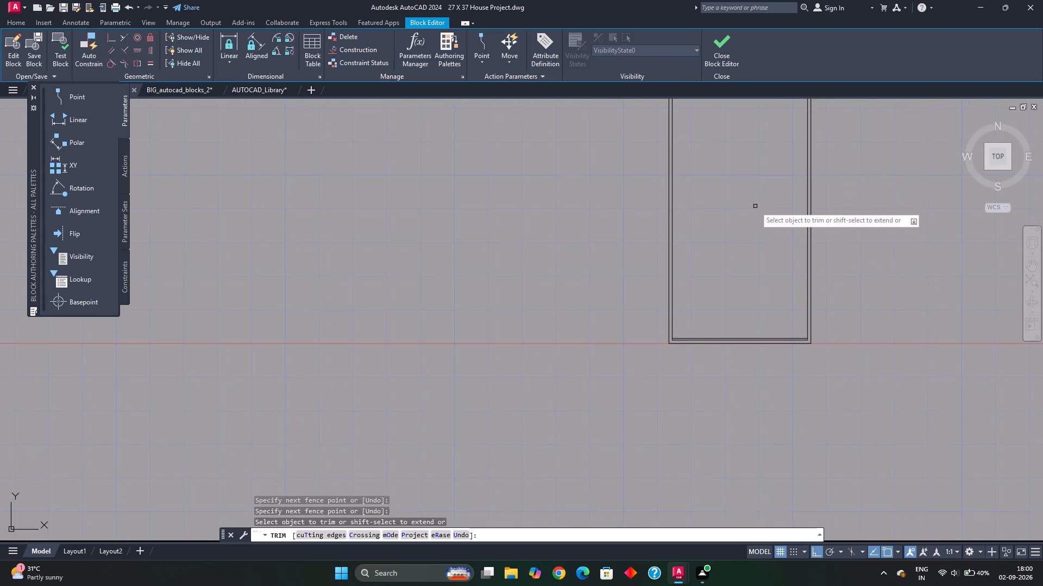
{"action": "middle_click_drag", "start_coordinate": [755, 206], "coordinate": [695, 324]}
{"action": "middle_click_drag", "start_coordinate": [685, 300], "coordinate": [670, 273]}
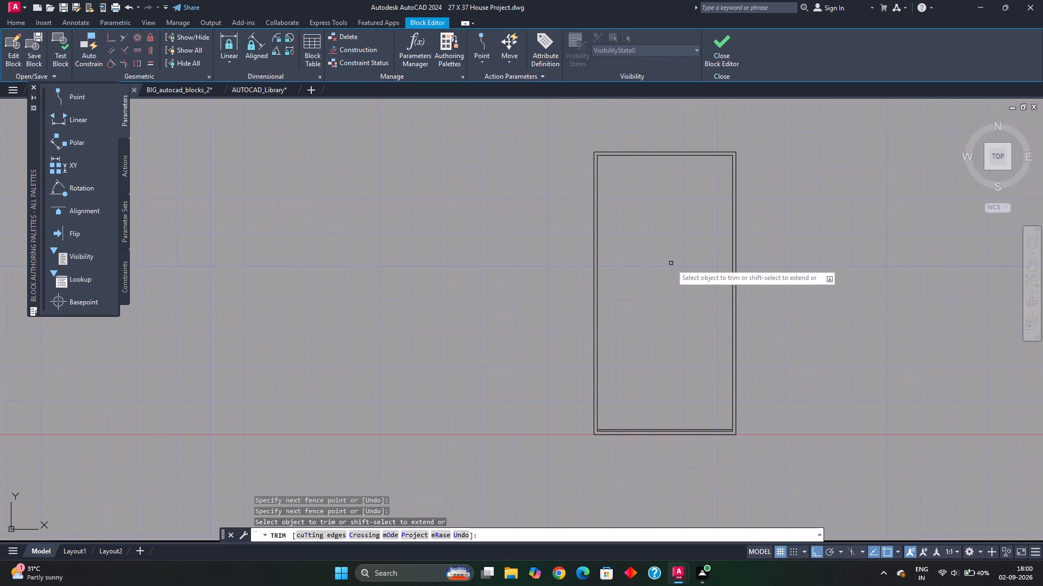
{"action": "key", "text": "Escape"}
Draw a vertical centre line from the midpoint of the small door's inner top line down to the upper bottom rail.
{"action": "key", "text": "l"}
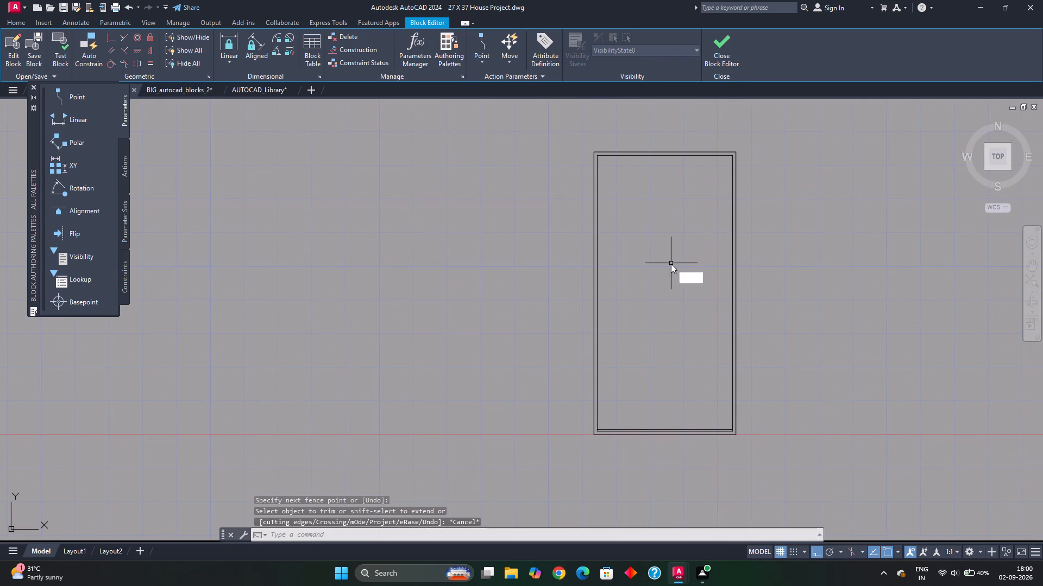
{"action": "key", "text": "Return"}
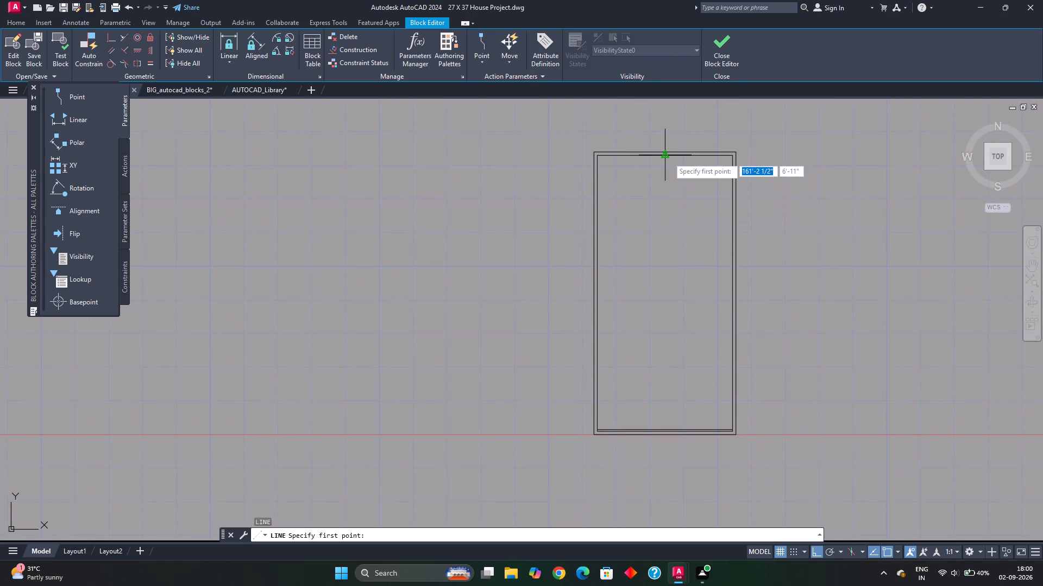
{"action": "left_click", "coordinate": [668, 157]}
{"action": "scroll", "coordinate": [667, 405], "scroll_direction": "up", "scroll_amount": 3}
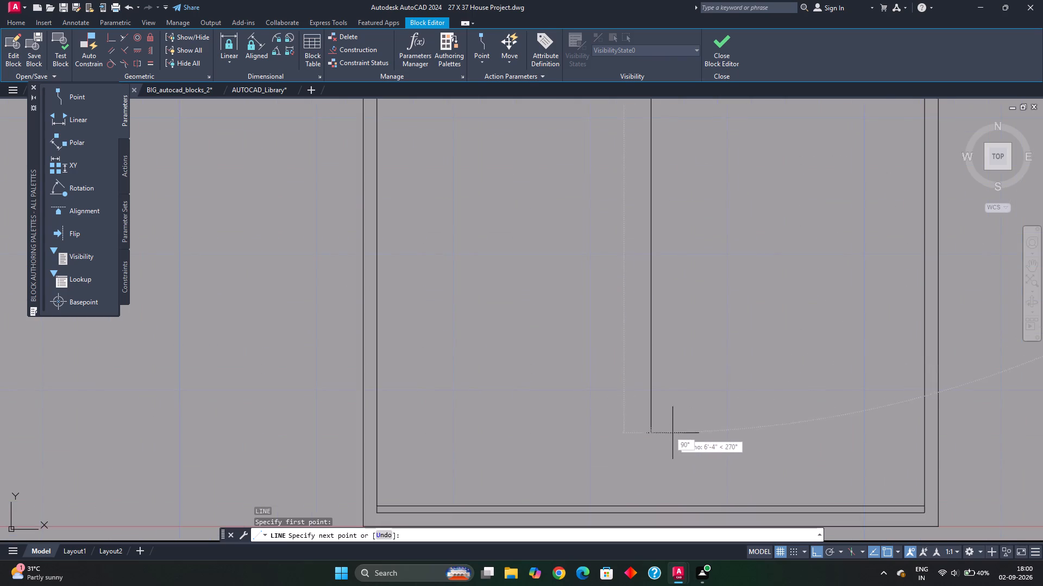
{"action": "middle_click_drag", "start_coordinate": [673, 435], "coordinate": [667, 222]}
{"action": "left_click", "coordinate": [649, 292]}
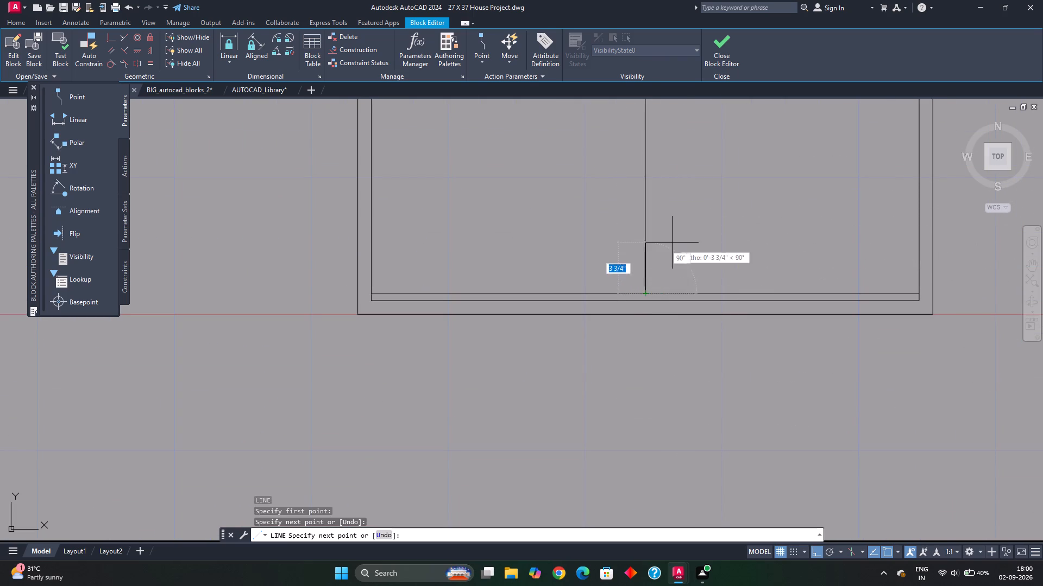
{"action": "key", "text": "Escape"}
Draw two diagonals in the small door's right leaf, from the inner side line's midpoint to the centre line's top and bottom ends.
{"action": "scroll", "coordinate": [672, 237], "scroll_direction": "down", "scroll_amount": 3}
{"action": "middle_click_drag", "start_coordinate": [681, 204], "coordinate": [665, 323]}
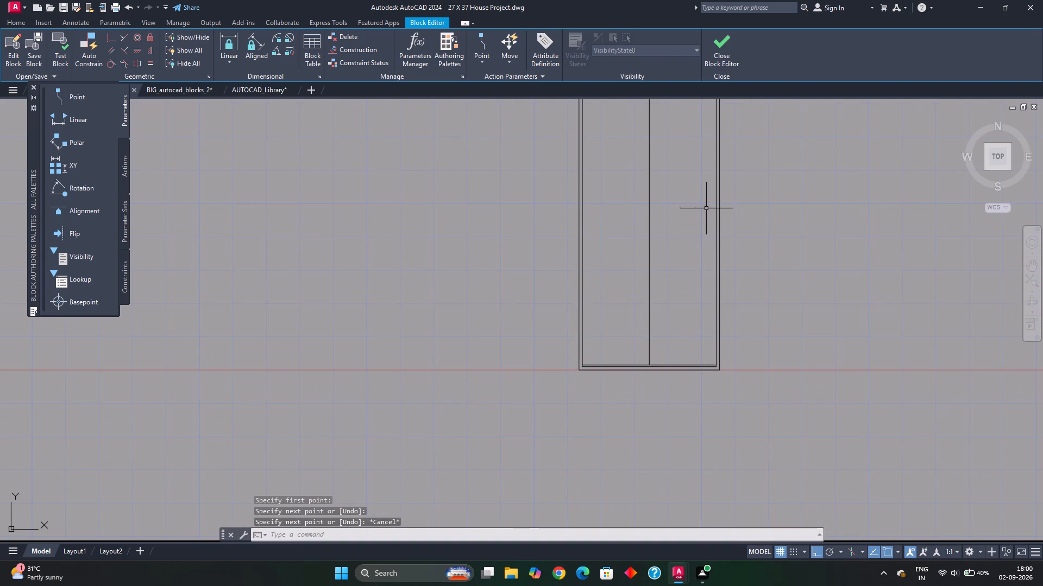
{"action": "middle_click_drag", "start_coordinate": [707, 214], "coordinate": [690, 268]}
{"action": "key", "text": "l"}
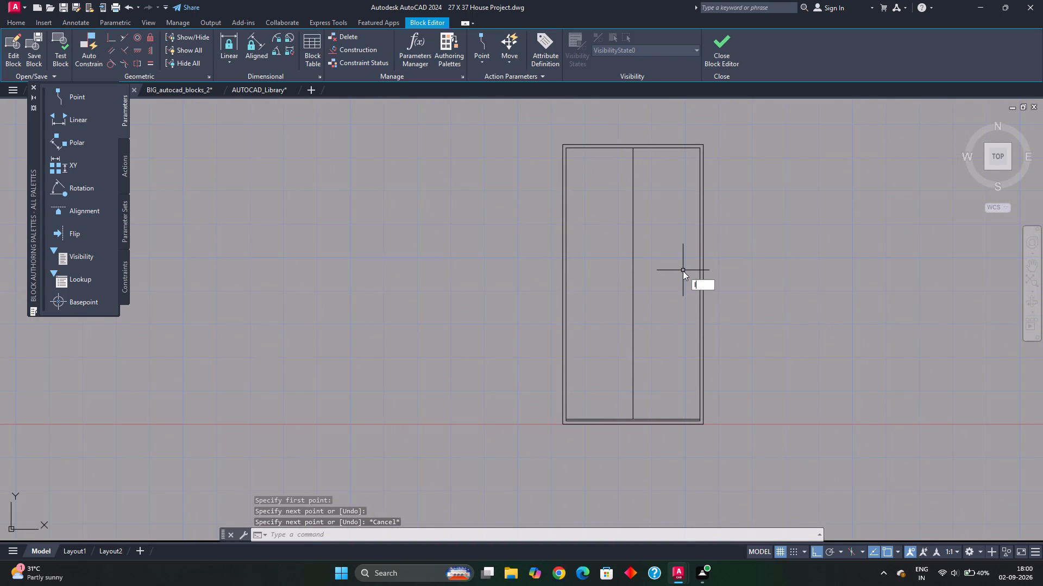
{"action": "key", "text": "Return"}
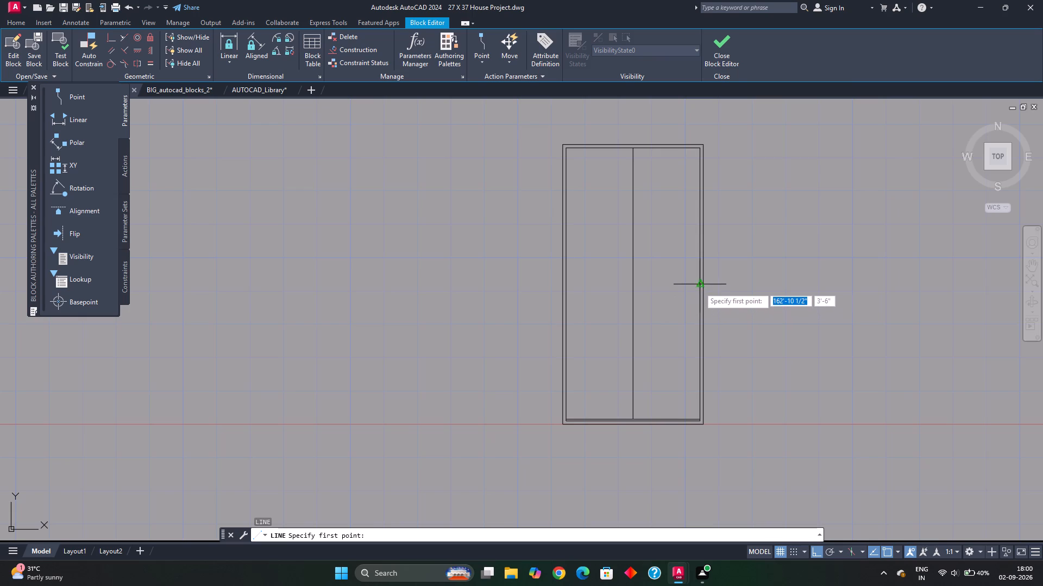
{"action": "left_click", "coordinate": [699, 283]}
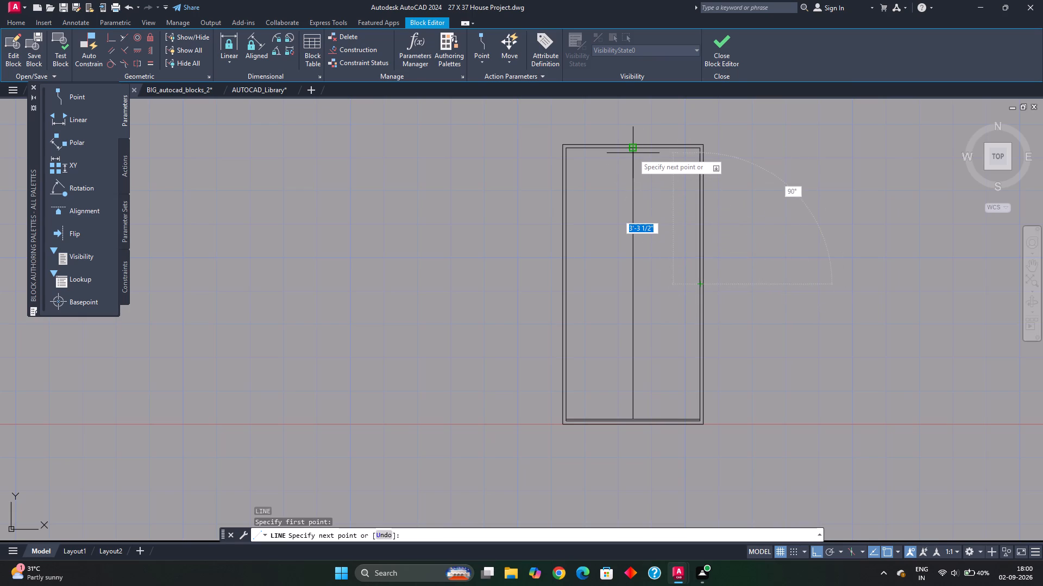
{"action": "left_click", "coordinate": [633, 152]}
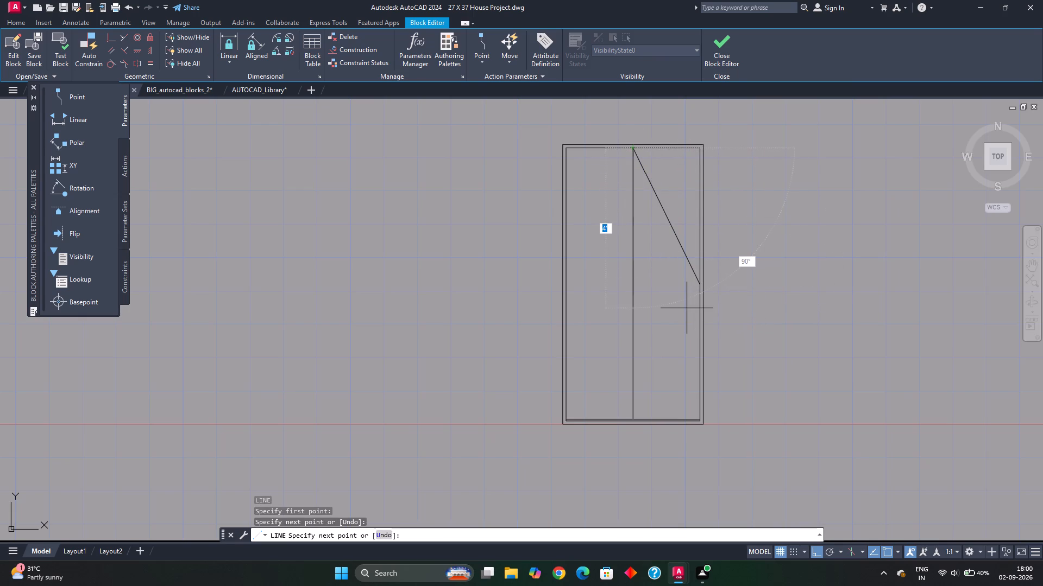
{"action": "key", "text": "Escape"}
{"action": "key", "text": "space"}
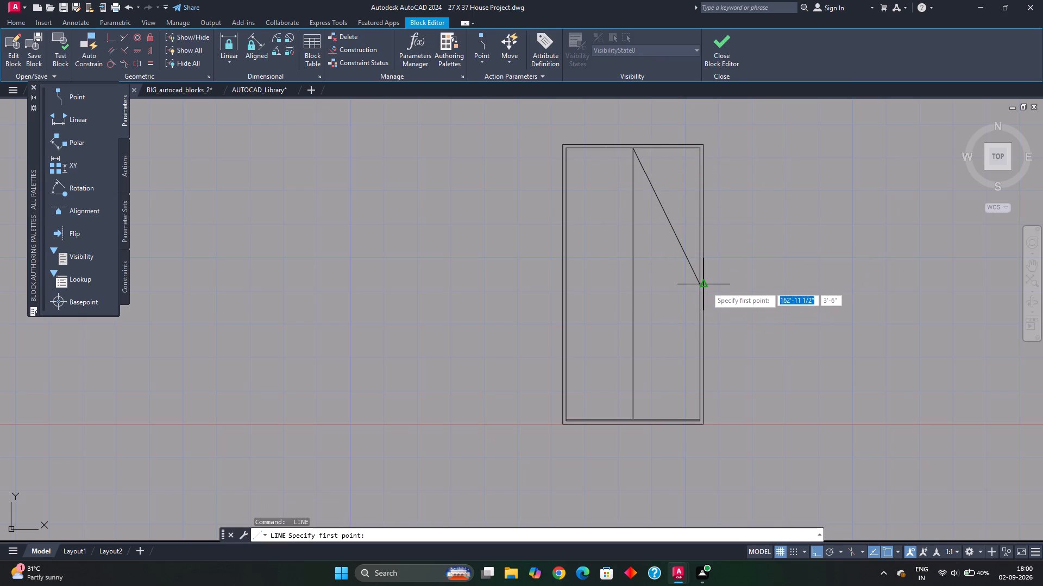
{"action": "scroll", "coordinate": [699, 286], "scroll_direction": "up", "scroll_amount": 4}
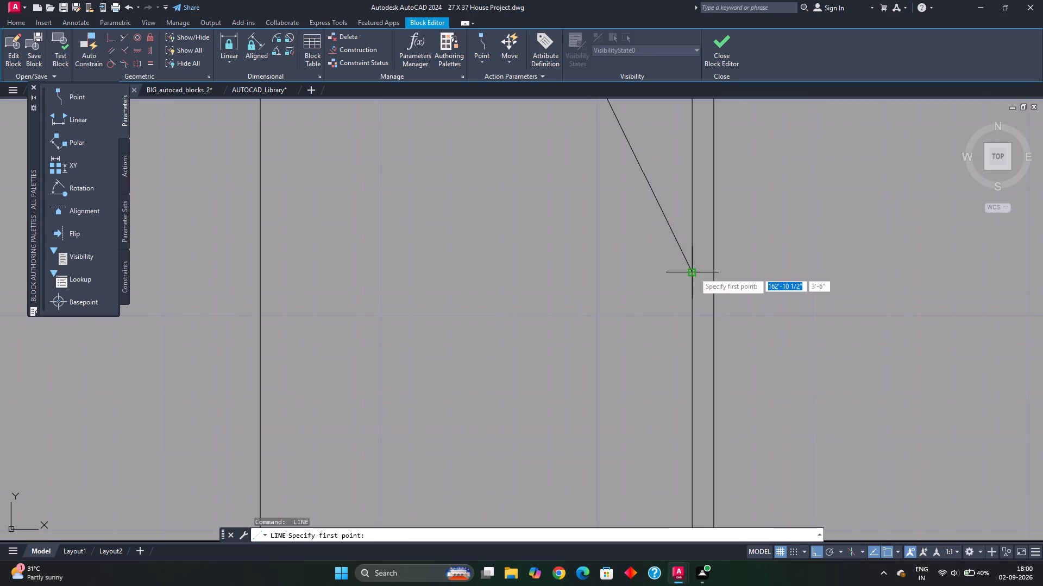
{"action": "left_click", "coordinate": [694, 272]}
{"action": "scroll", "coordinate": [625, 343], "scroll_direction": "down", "scroll_amount": 3}
{"action": "middle_click_drag", "start_coordinate": [581, 392], "coordinate": [620, 222]}
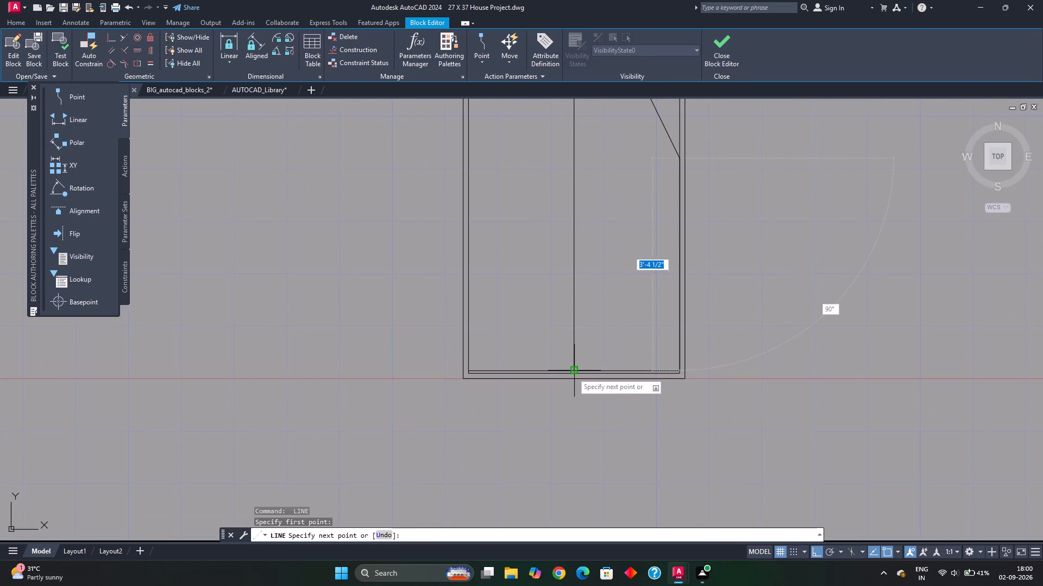
{"action": "left_click", "coordinate": [571, 370]}
{"action": "key", "text": "Escape"}
{"action": "scroll", "coordinate": [605, 286], "scroll_direction": "down", "scroll_amount": 2}
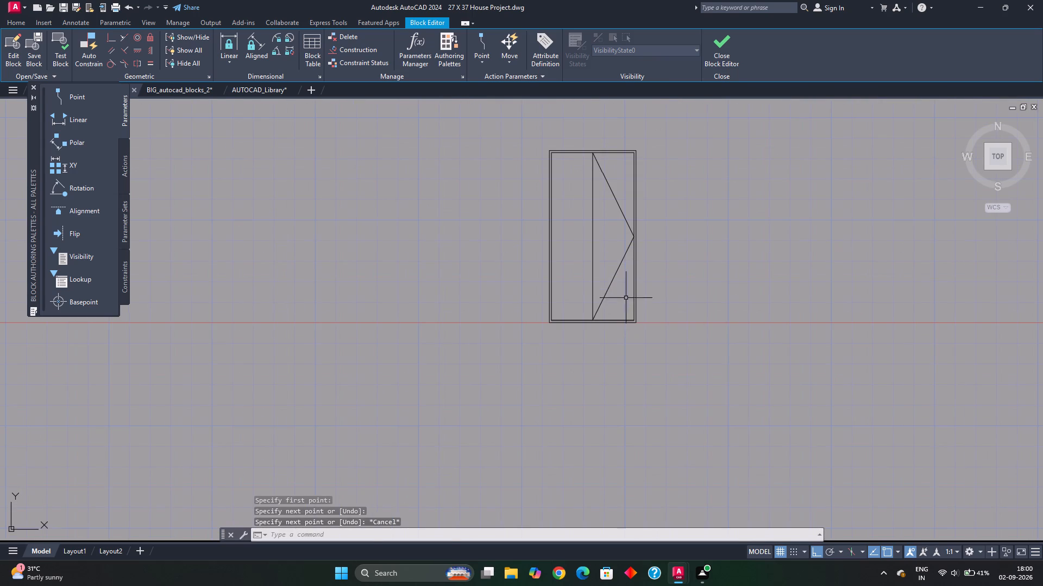
Mirror both right-leaf diagonals about the vertical centre line onto the left leaf, keeping the originals.
{"action": "left_click", "coordinate": [623, 288]}
{"action": "left_click", "coordinate": [618, 202]}
{"action": "type", "text": "mi"}
{"action": "key", "text": "Return"}
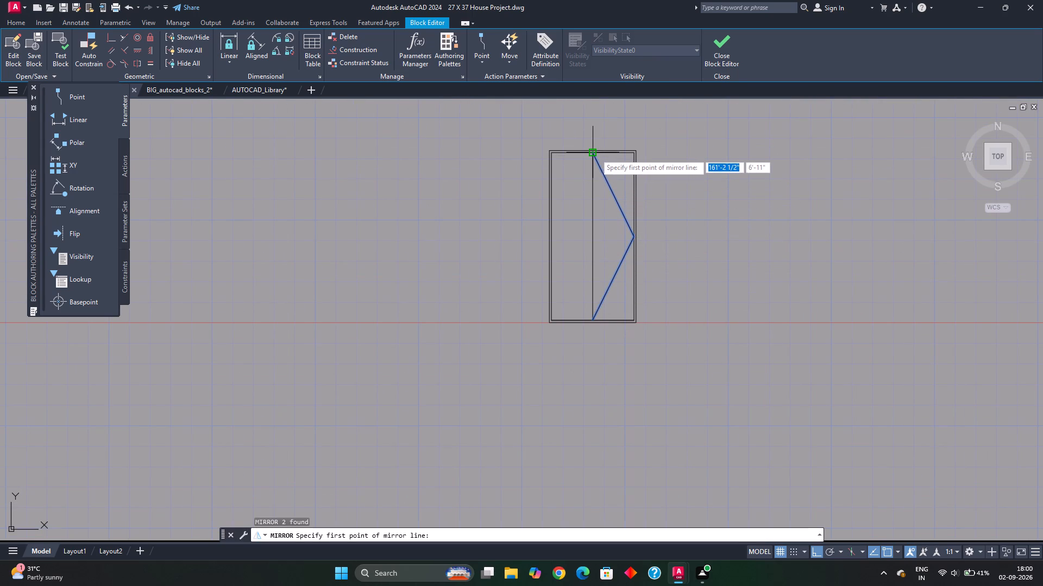
{"action": "scroll", "coordinate": [595, 154], "scroll_direction": "up", "scroll_amount": 3}
{"action": "left_click", "coordinate": [577, 151]}
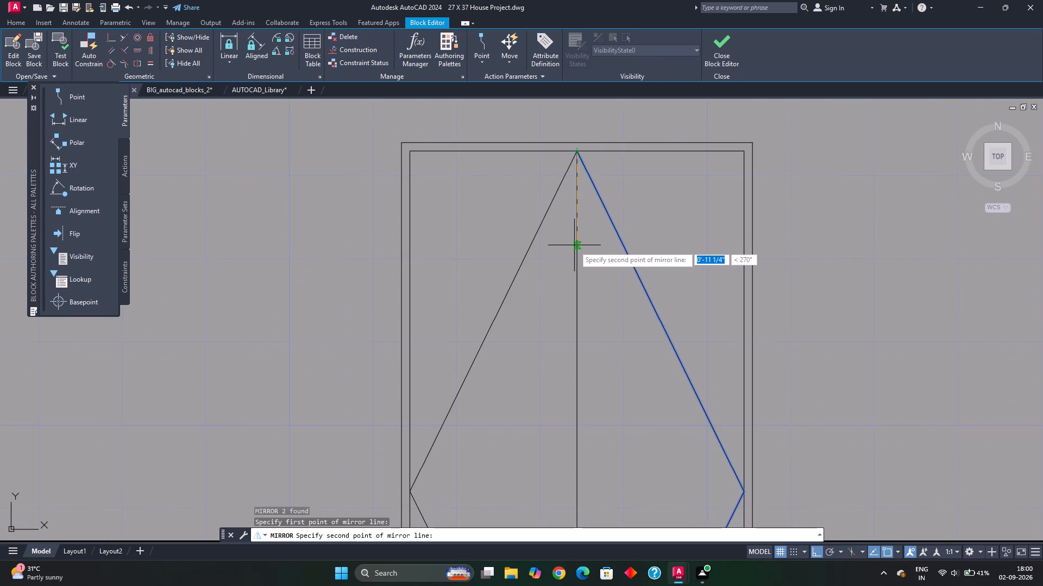
{"action": "scroll", "coordinate": [574, 246], "scroll_direction": "down", "scroll_amount": 1}
{"action": "left_click", "coordinate": [574, 246]}
{"action": "scroll", "coordinate": [591, 276], "scroll_direction": "down", "scroll_amount": 2}
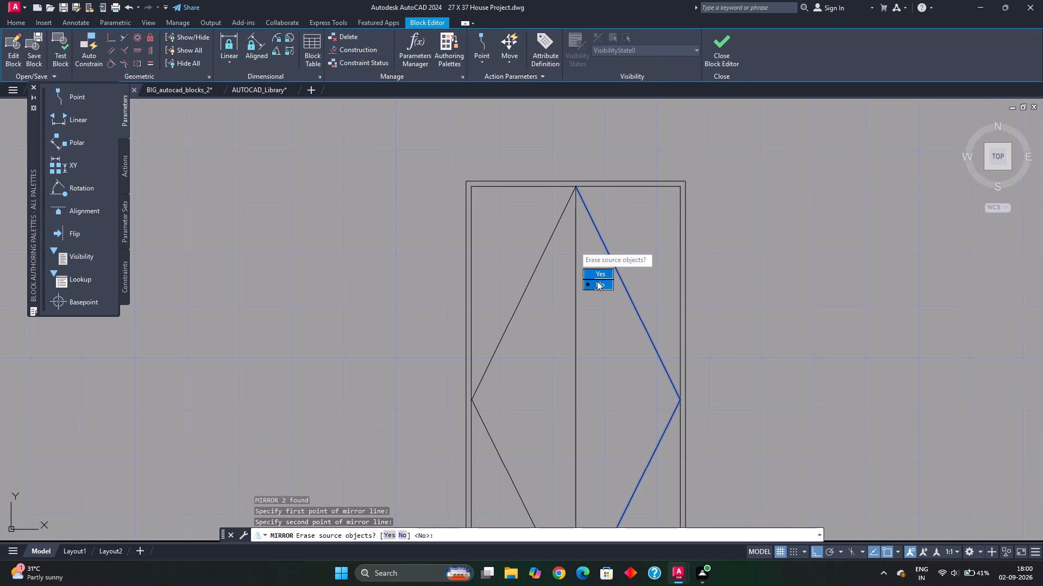
{"action": "left_click_drag", "start_coordinate": [597, 286], "coordinate": [574, 245]}
{"action": "scroll", "coordinate": [588, 314], "scroll_direction": "down", "scroll_amount": 1}
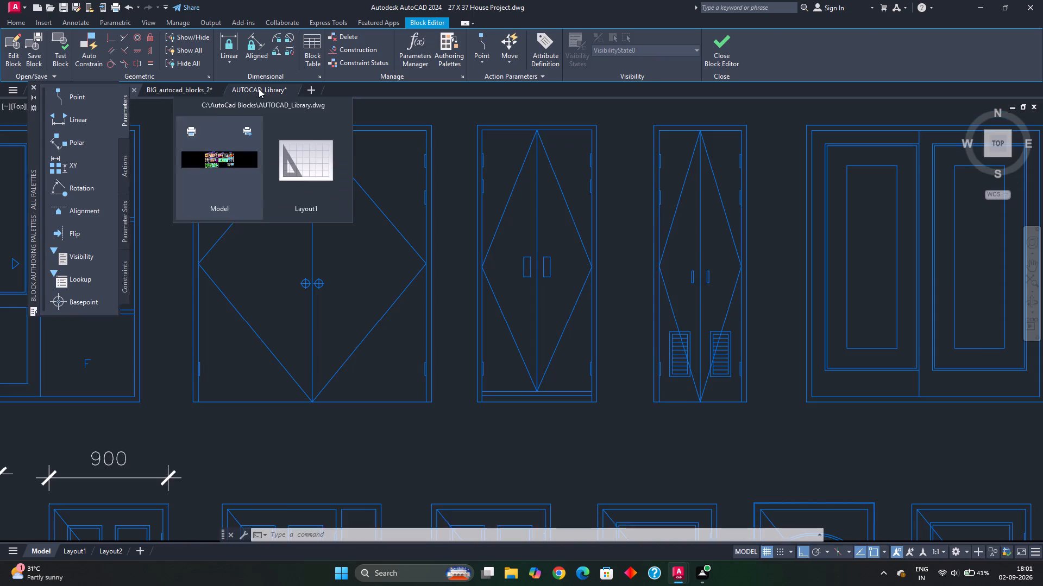
In the AUTOCAD_Library drawing, measure the width and height of the rectangular handle on the double-leaf door.
{"action": "left_click", "coordinate": [259, 88]}
{"action": "scroll", "coordinate": [555, 283], "scroll_direction": "up", "scroll_amount": 2}
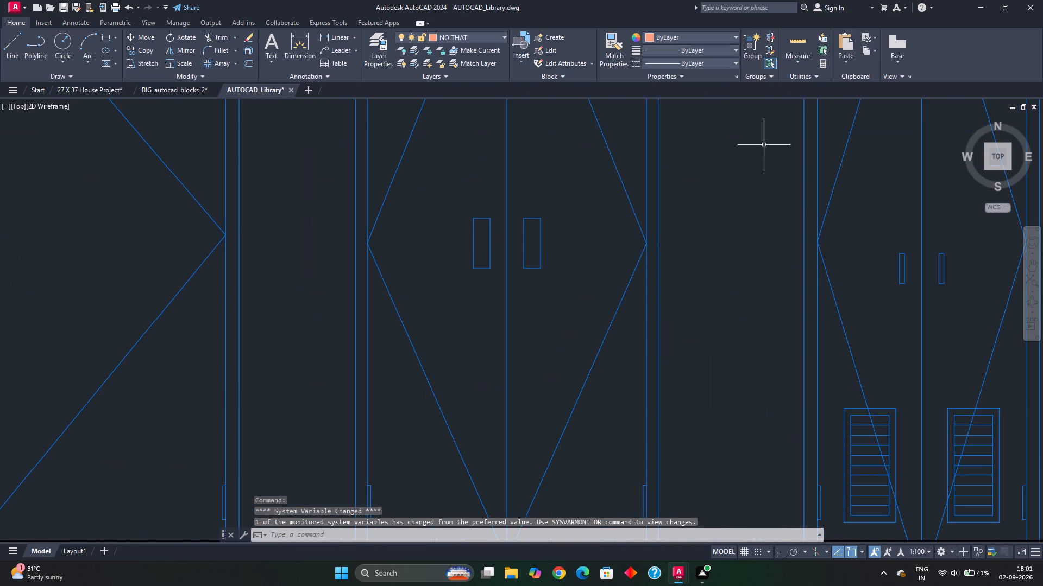
{"action": "left_click", "coordinate": [798, 43]}
{"action": "scroll", "coordinate": [528, 252], "scroll_direction": "up", "scroll_amount": 1}
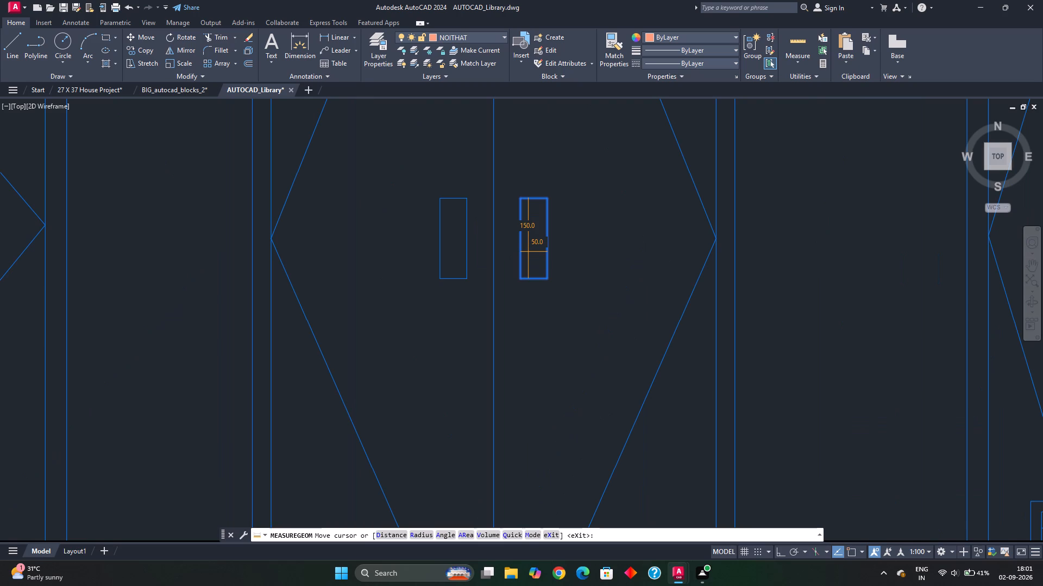
{"action": "key", "text": "Escape"}
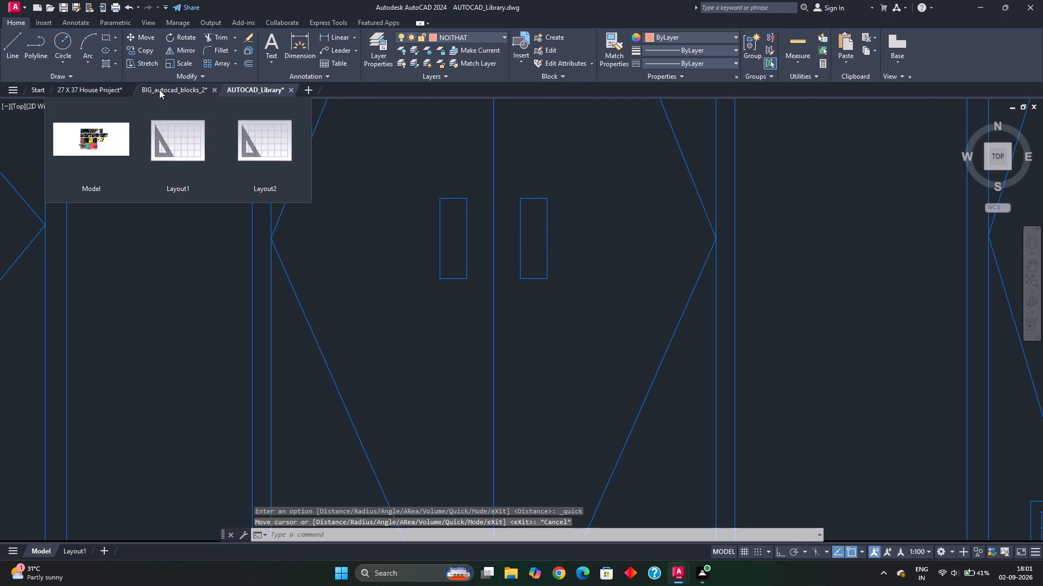
Back in the 27 X 37 House Project drawing, draw a horizontal line across the door between the diagonals' side vertices.
{"action": "left_click", "coordinate": [101, 93]}
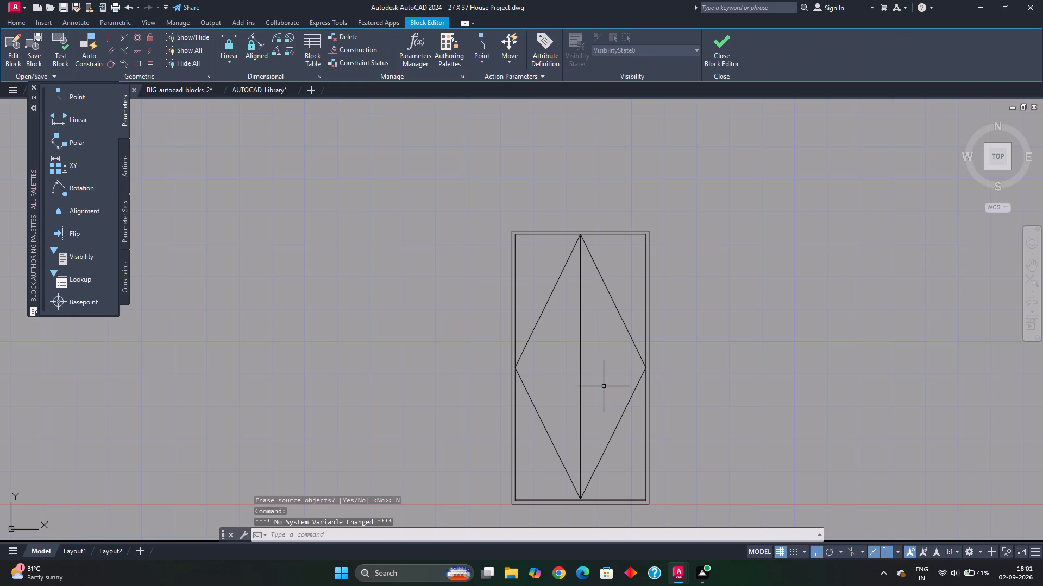
{"action": "key", "text": "l"}
{"action": "key", "text": "Return"}
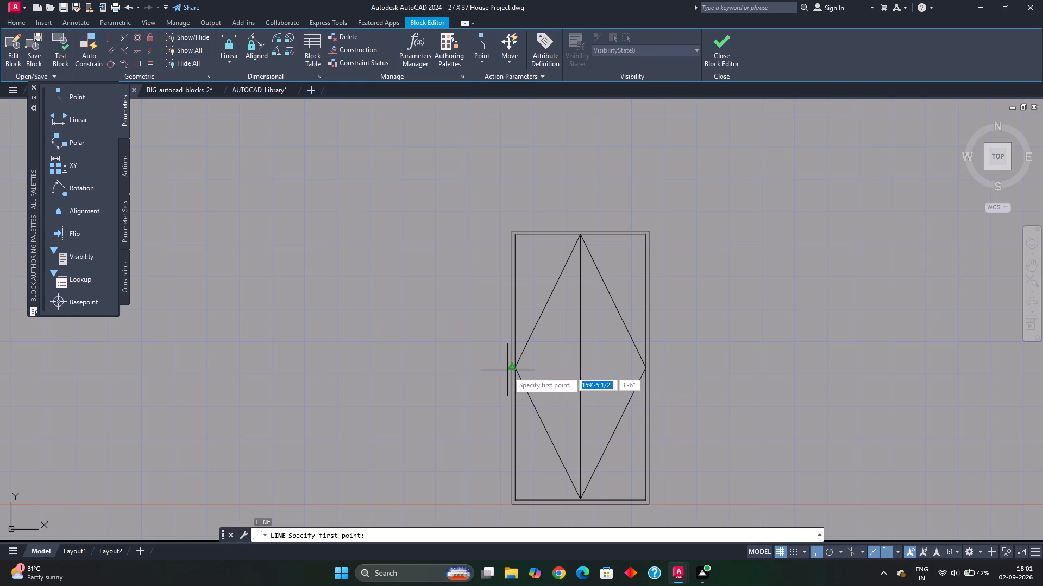
{"action": "left_click", "coordinate": [517, 368]}
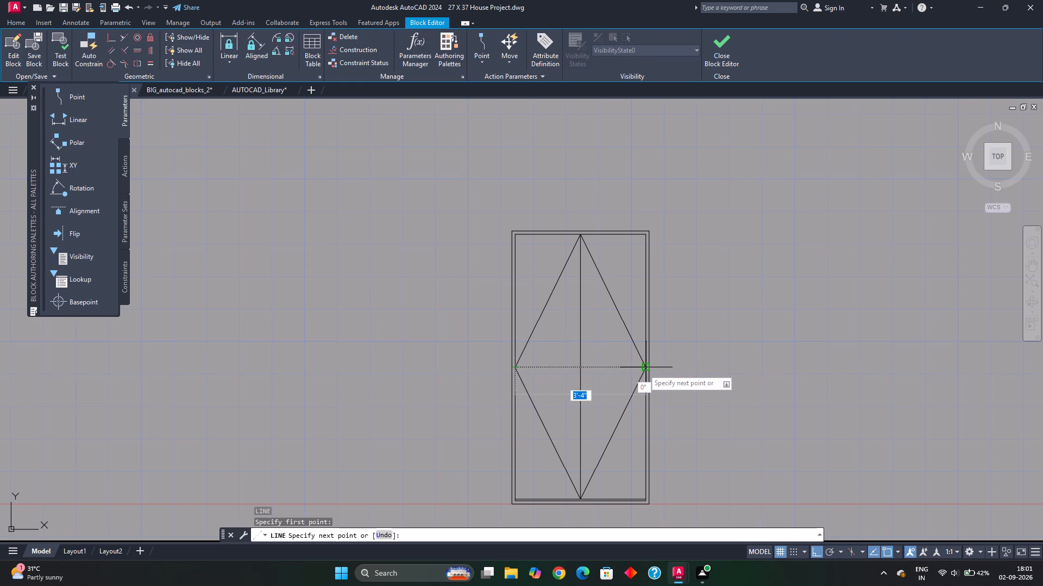
{"action": "left_click", "coordinate": [643, 368]}
{"action": "key", "text": "Escape"}
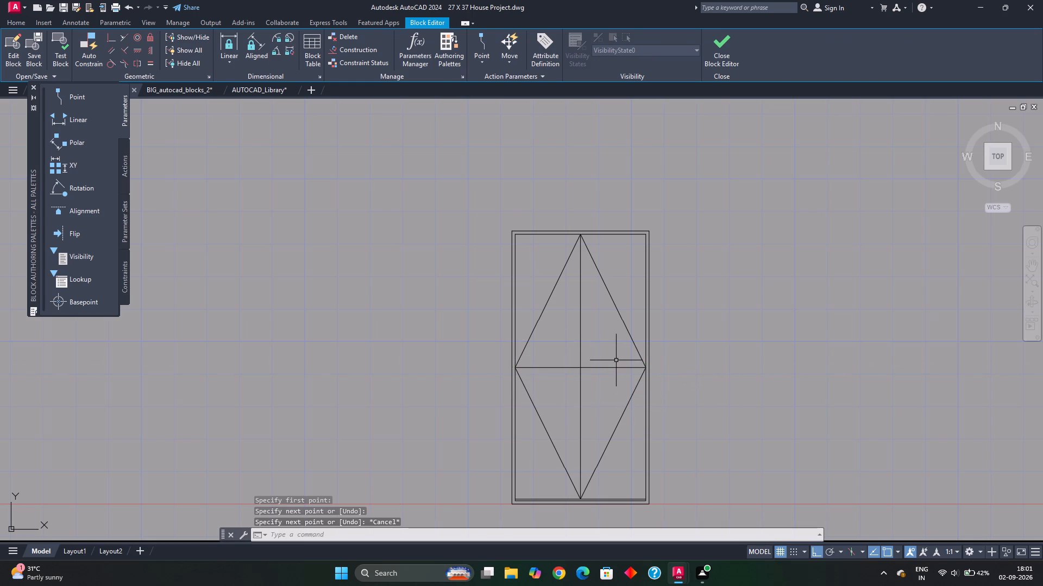
Offset the door's vertical centre line 1" to each side.
{"action": "scroll", "coordinate": [585, 373], "scroll_direction": "up", "scroll_amount": 1}
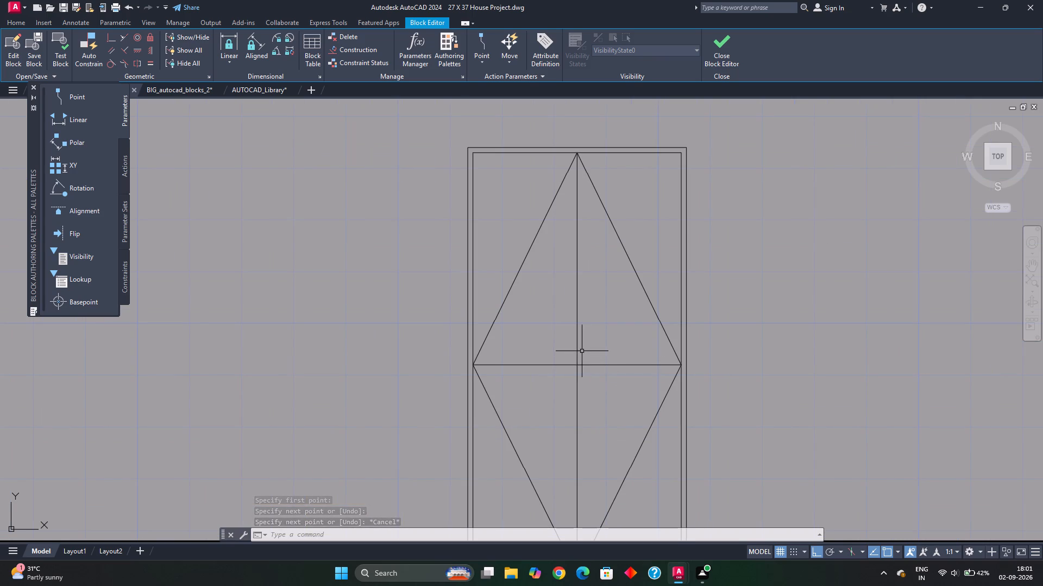
{"action": "left_click", "coordinate": [577, 353]}
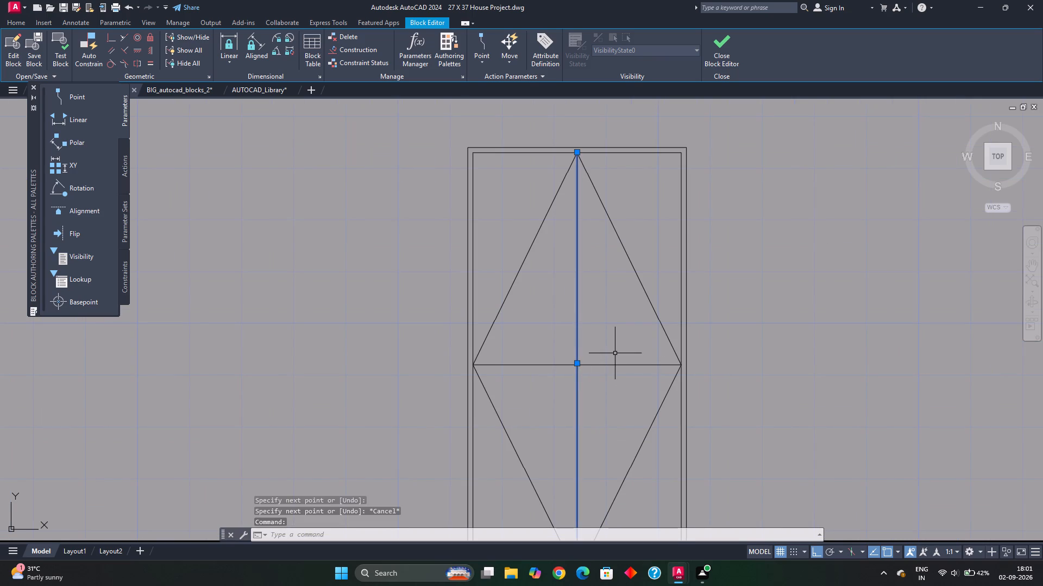
{"action": "key", "text": "o"}
{"action": "key", "text": "Return"}
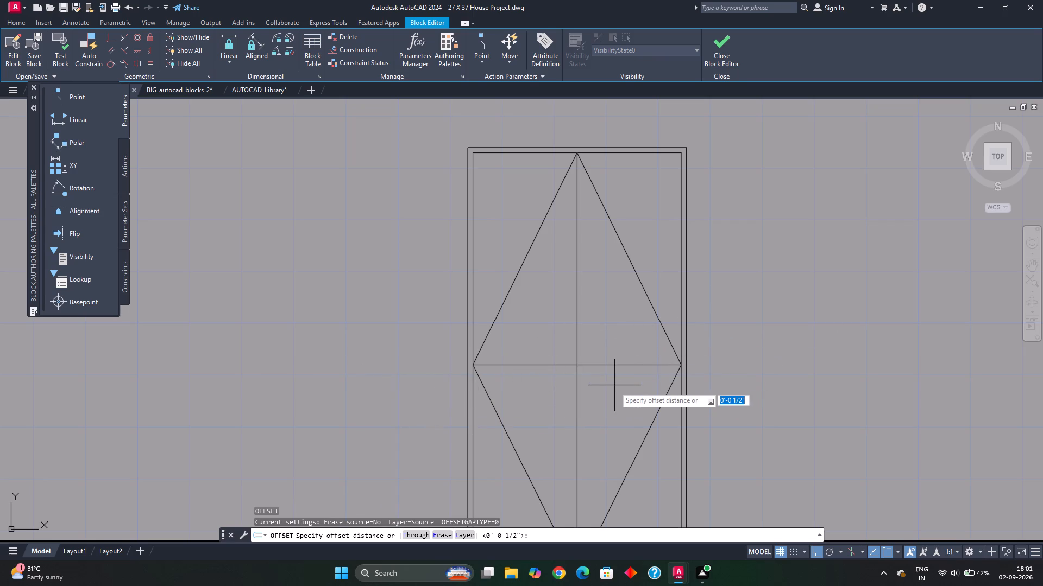
{"action": "key", "text": "1"}
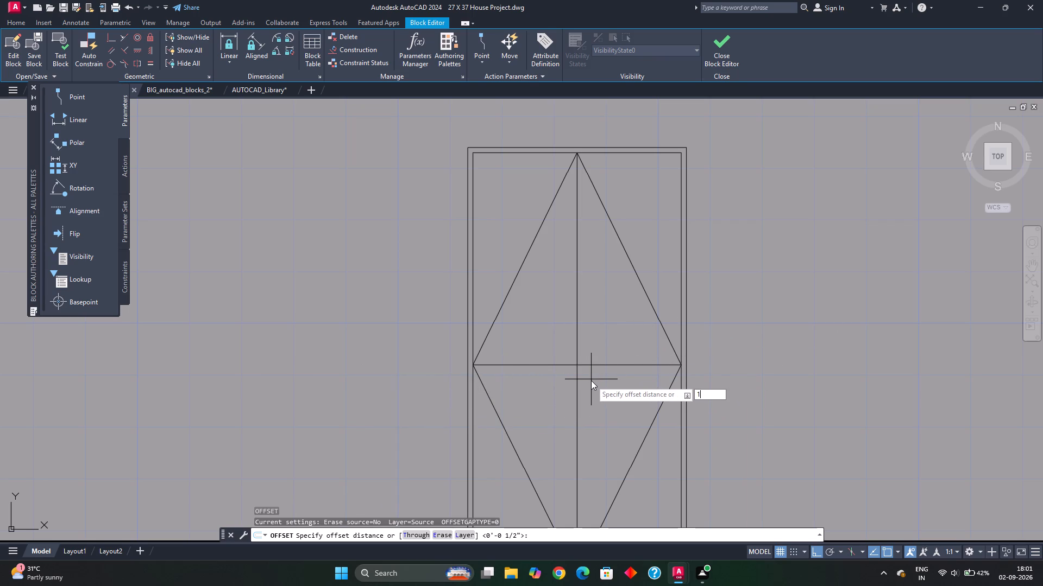
{"action": "key", "text": "shift+quotedbl"}
{"action": "key", "text": "Return"}
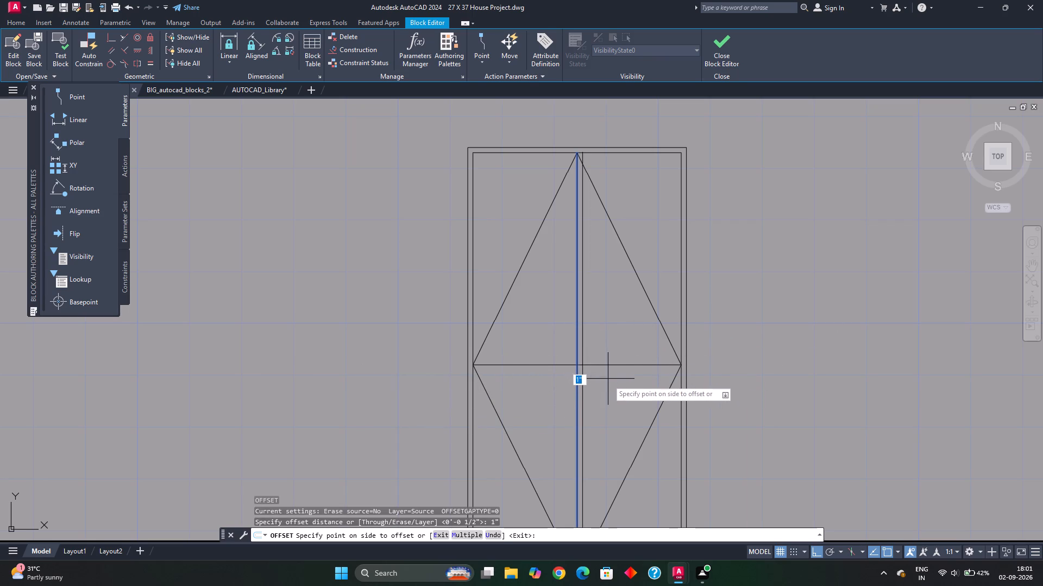
{"action": "left_click", "coordinate": [608, 380]}
{"action": "left_click", "coordinate": [576, 355]}
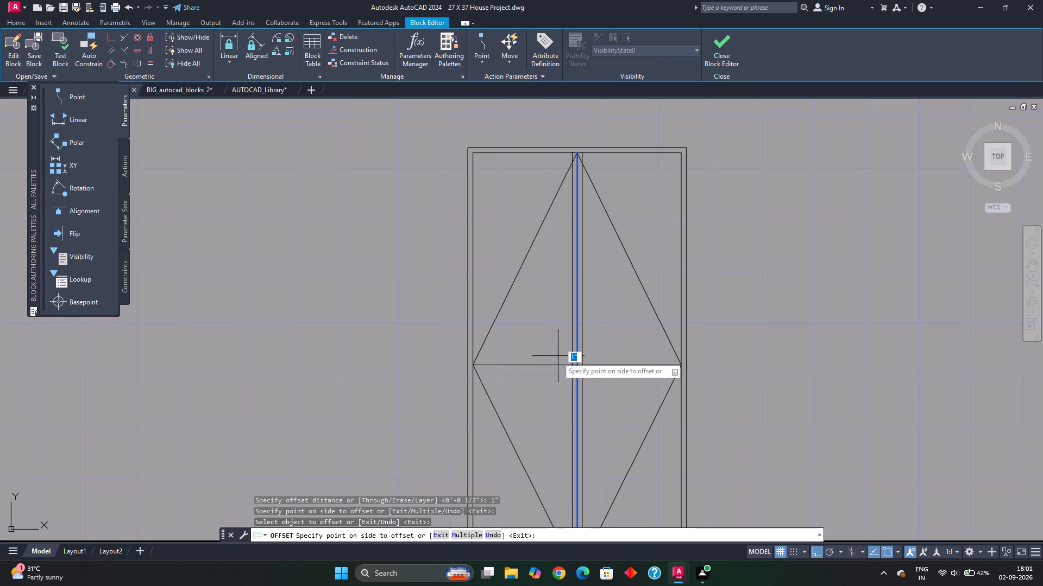
{"action": "left_click", "coordinate": [557, 356]}
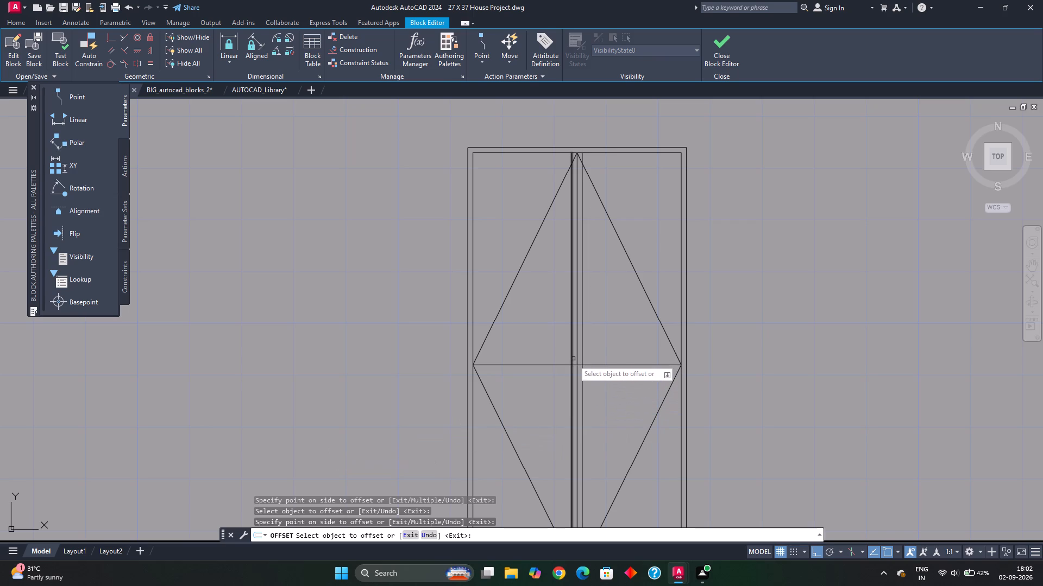
Offset the door's horizontal middle line 2" downward and 2" upward.
{"action": "scroll", "coordinate": [599, 384], "scroll_direction": "up", "scroll_amount": 2}
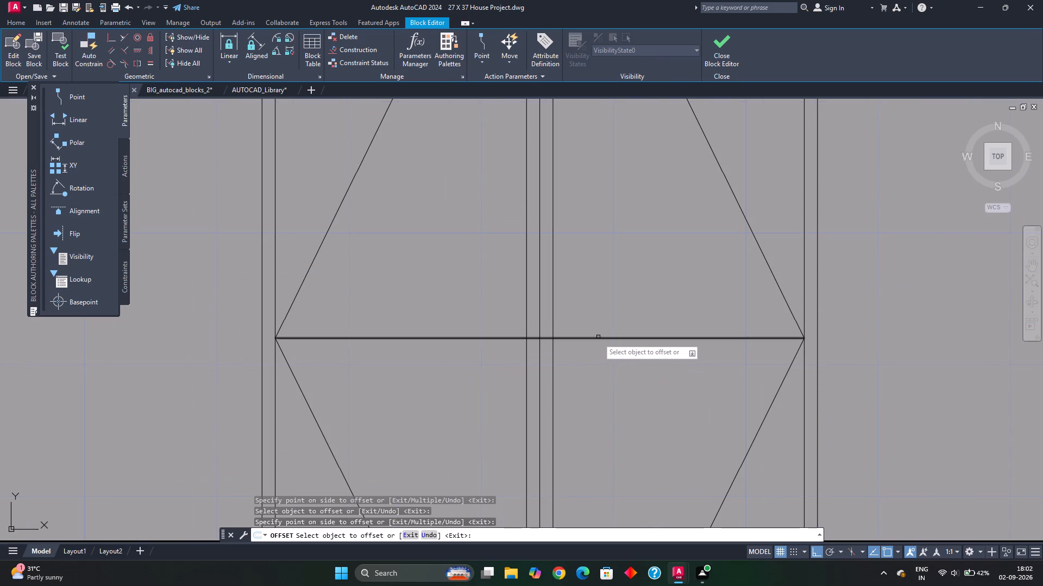
{"action": "left_click", "coordinate": [598, 338]}
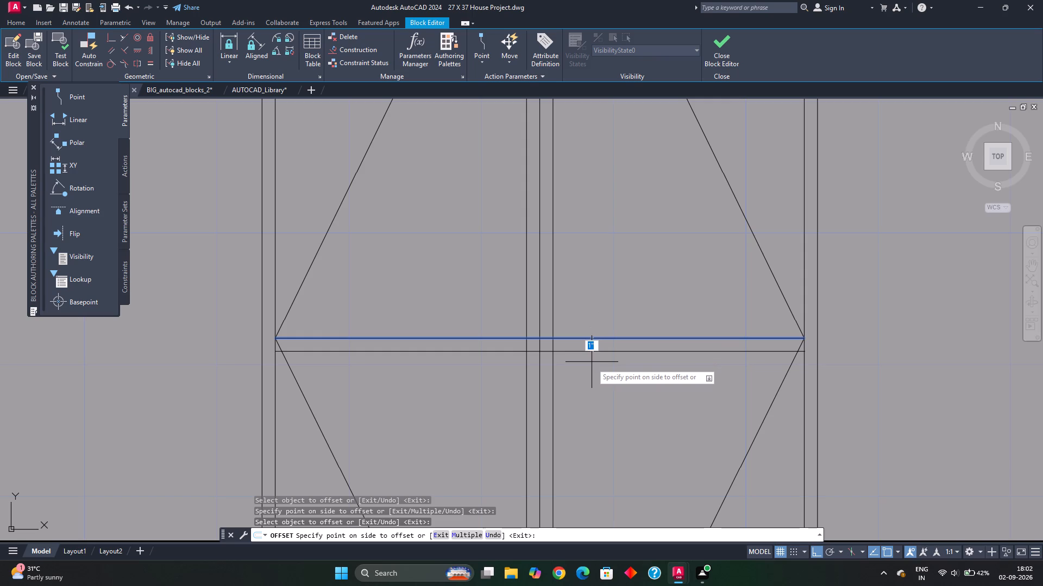
{"action": "type", "text": "2\""}
{"action": "key", "text": "Return"}
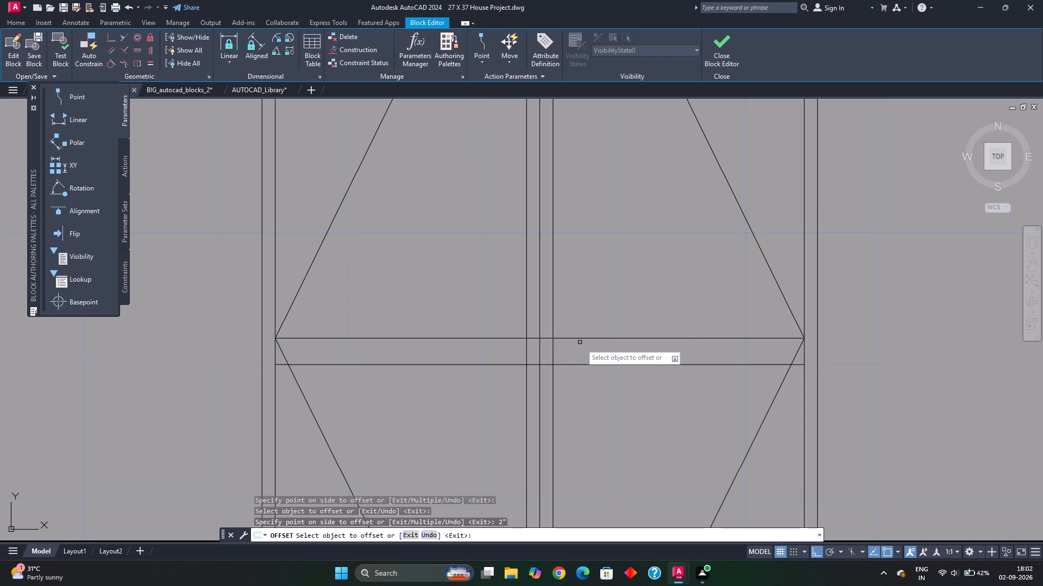
{"action": "left_click", "coordinate": [605, 339]}
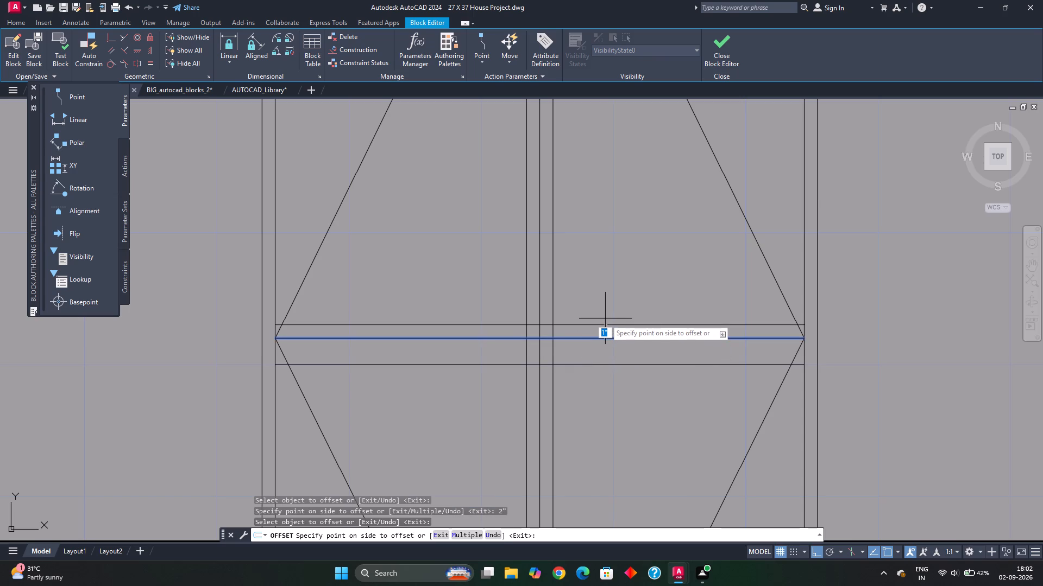
{"action": "type", "text": "2\""}
{"action": "key", "text": "Return"}
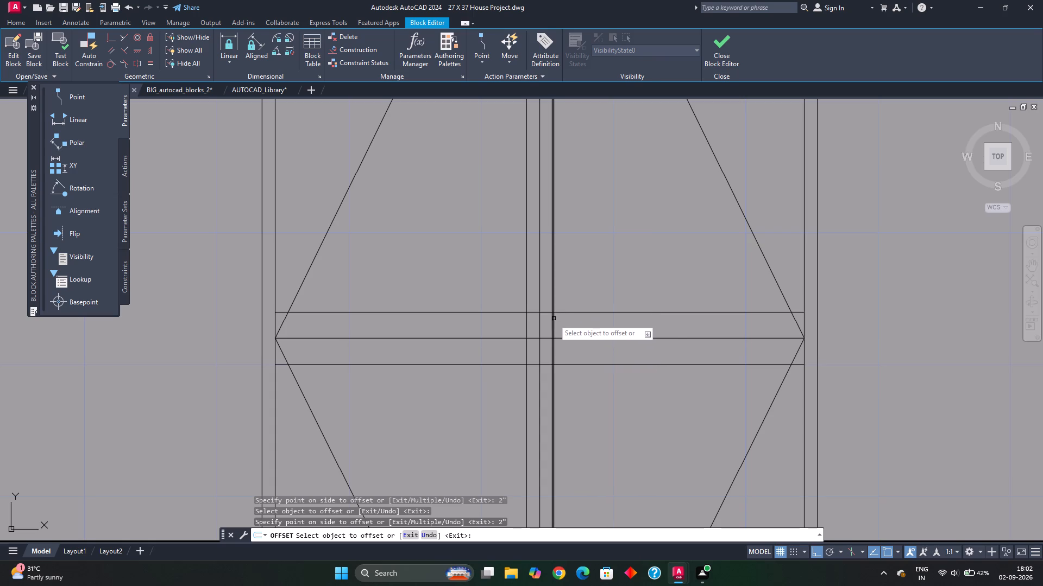
{"action": "key", "text": "t"}
{"action": "type", "text": "r"}
{"action": "key", "text": "space"}
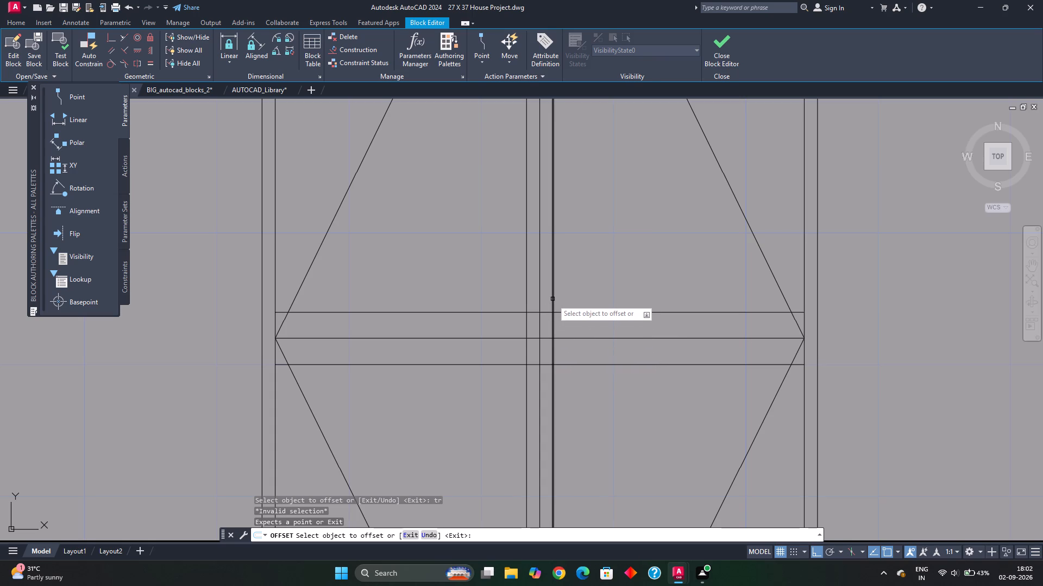
{"action": "key", "text": "Escape"}
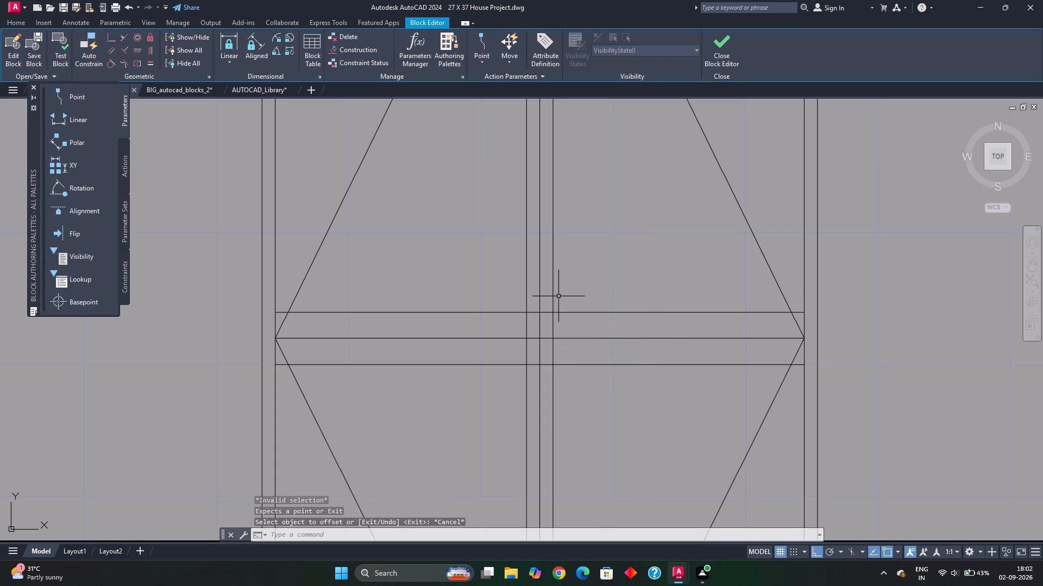
Trim the two vertical offset lines beside the door's centre line above and below the horizontal offset lines.
{"action": "type", "text": "tr"}
{"action": "key", "text": "space"}
{"action": "left_click", "coordinate": [552, 299]}
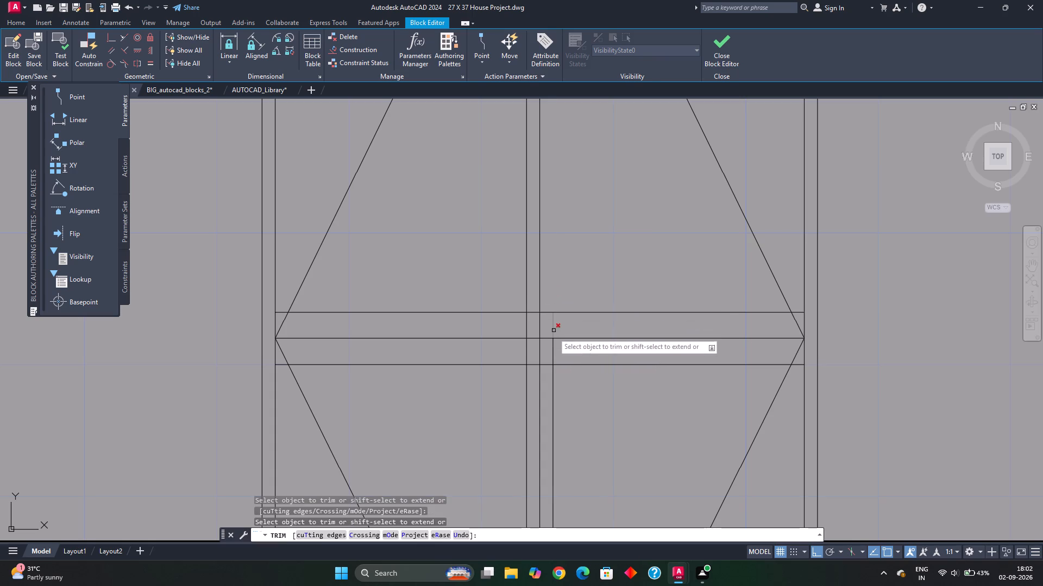
{"action": "left_click", "coordinate": [555, 379]}
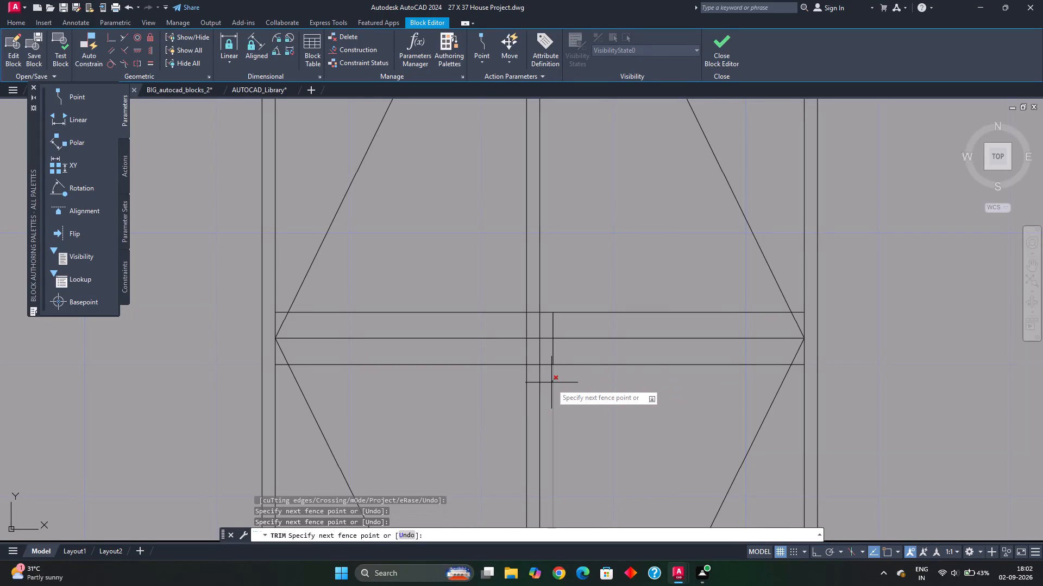
{"action": "left_click", "coordinate": [551, 384]}
{"action": "left_click", "coordinate": [526, 377]}
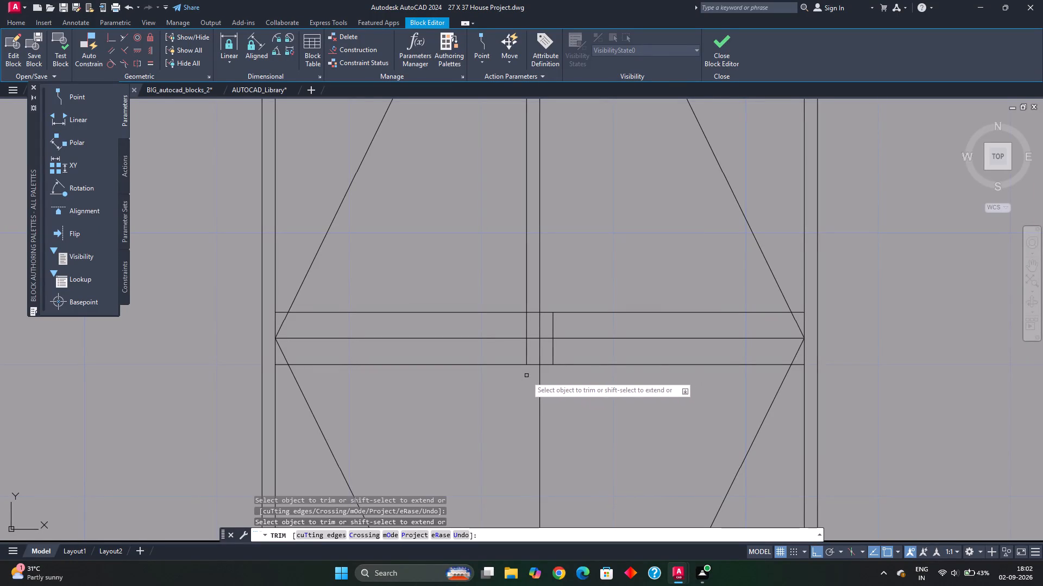
{"action": "left_click", "coordinate": [525, 303]}
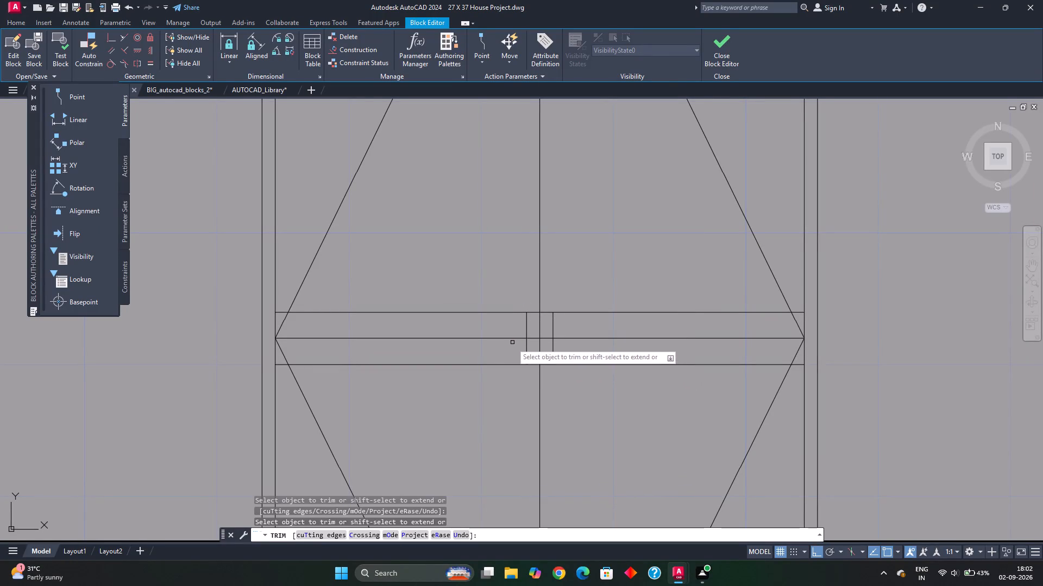
{"action": "key", "text": "Escape"}
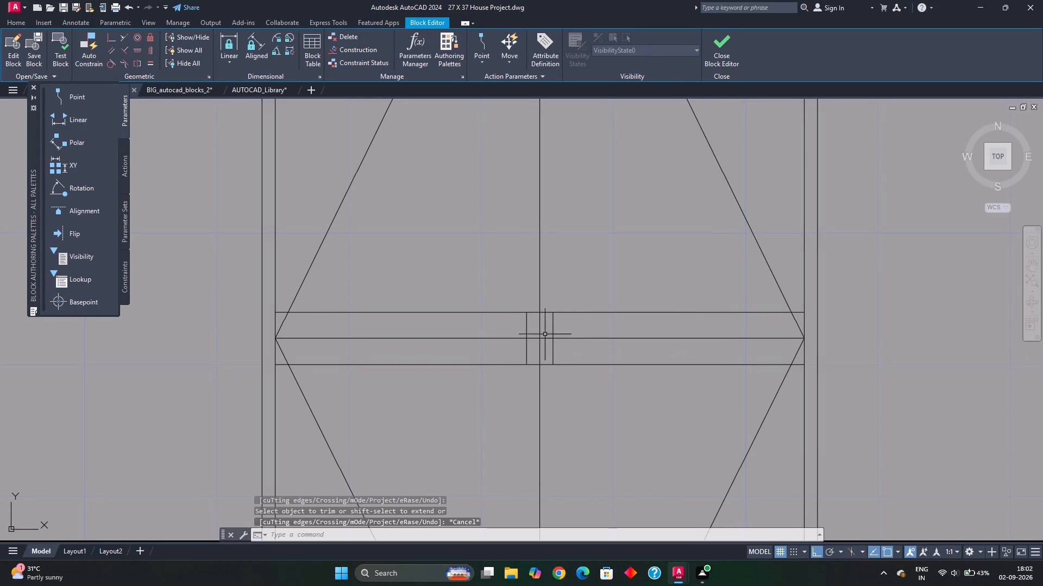
Trim away the horizontal middle line between the two short vertical lines at the door's centre.
{"action": "type", "text": "tr"}
{"action": "key", "text": "space"}
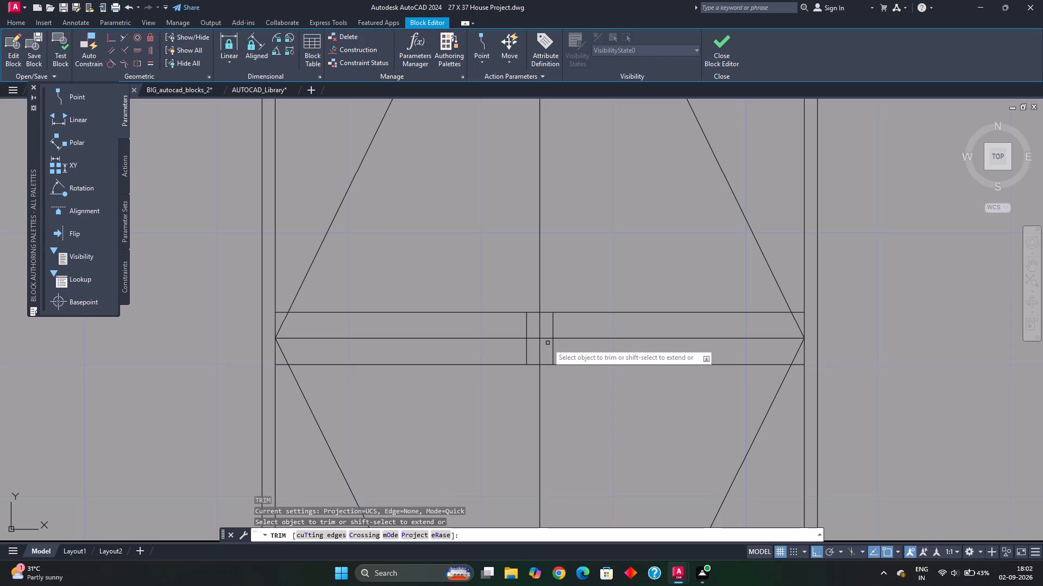
{"action": "left_click", "coordinate": [547, 341]}
{"action": "left_click", "coordinate": [535, 339]}
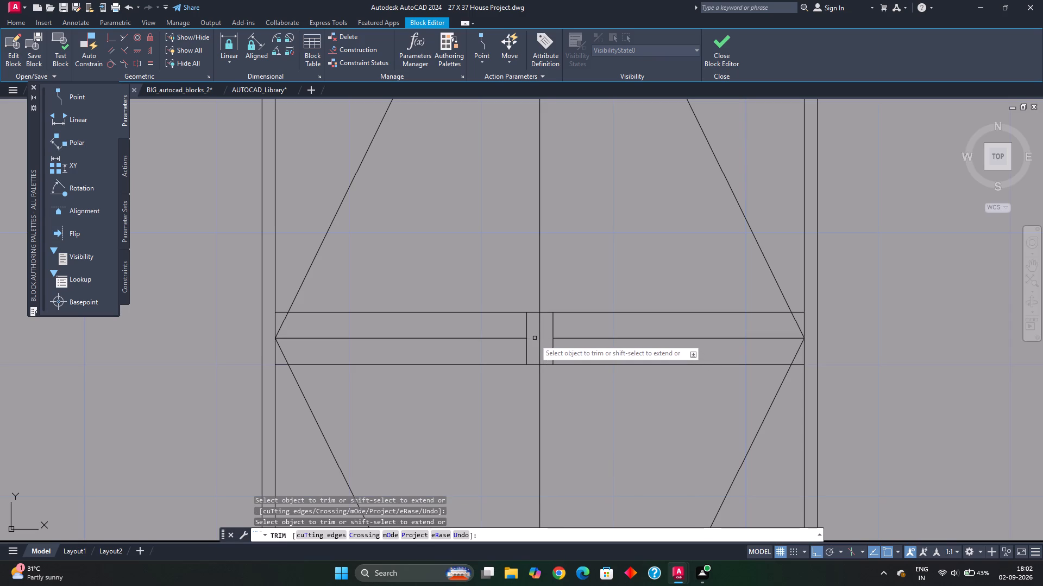
{"action": "key", "text": "Escape"}
{"action": "key", "text": "Escape"}
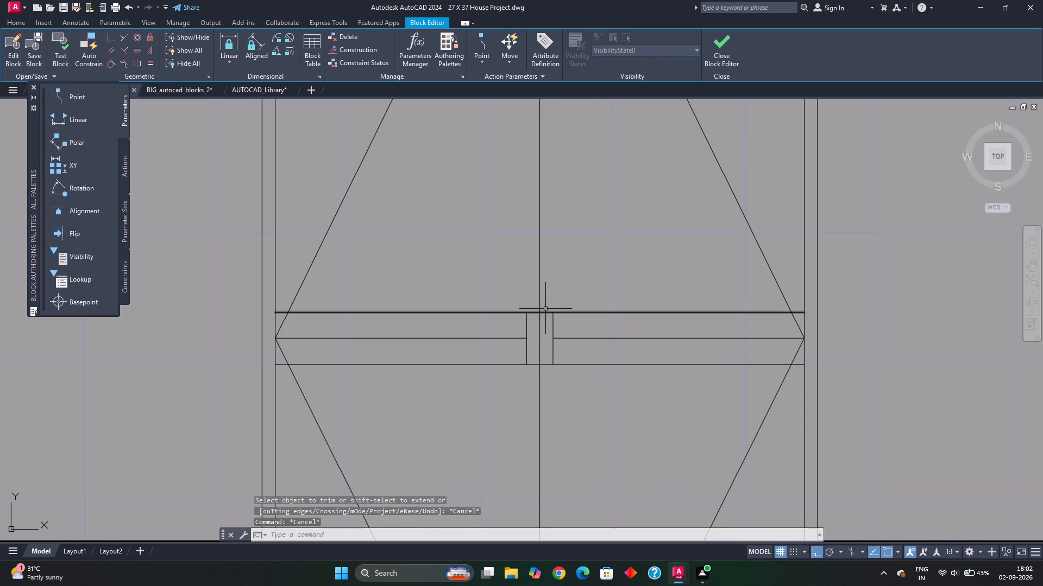
Trim away the upper and lower horizontal offset lines between the two short vertical lines.
{"action": "key", "text": "t"}
{"action": "type", "text": "r"}
{"action": "key", "text": "space"}
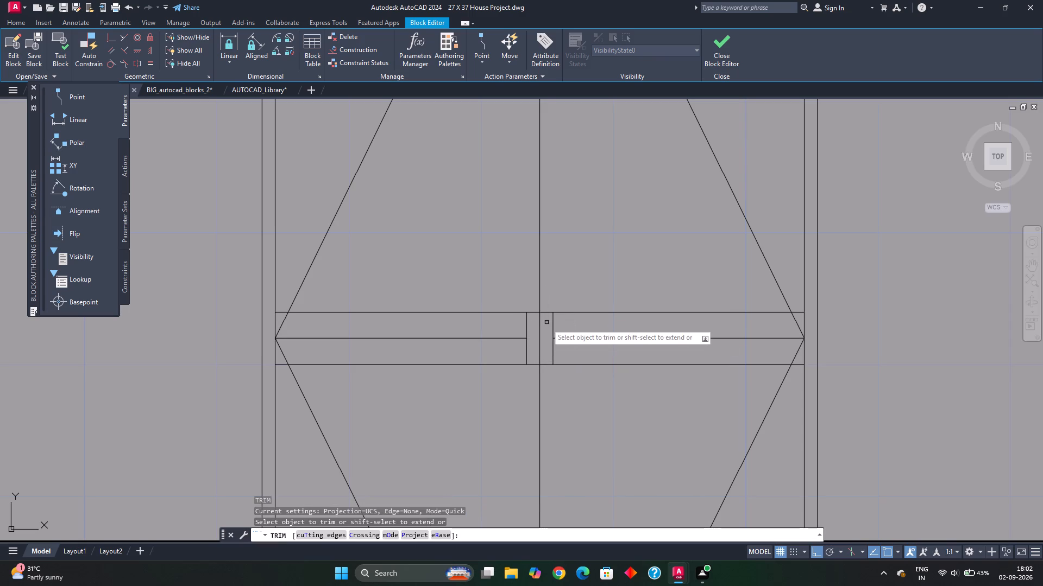
{"action": "left_click", "coordinate": [548, 311]}
{"action": "left_click", "coordinate": [545, 322]}
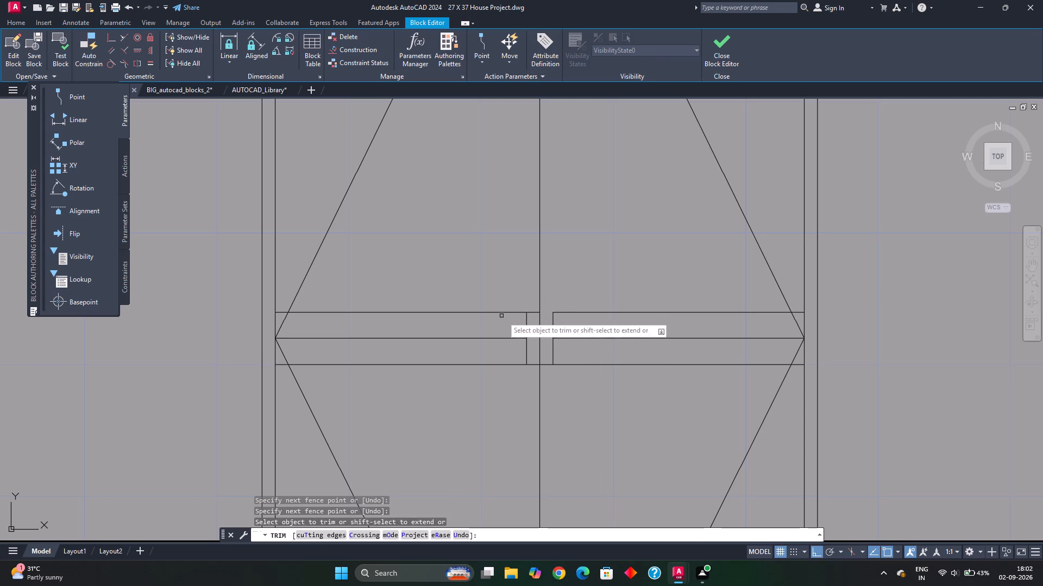
{"action": "left_click", "coordinate": [530, 314]}
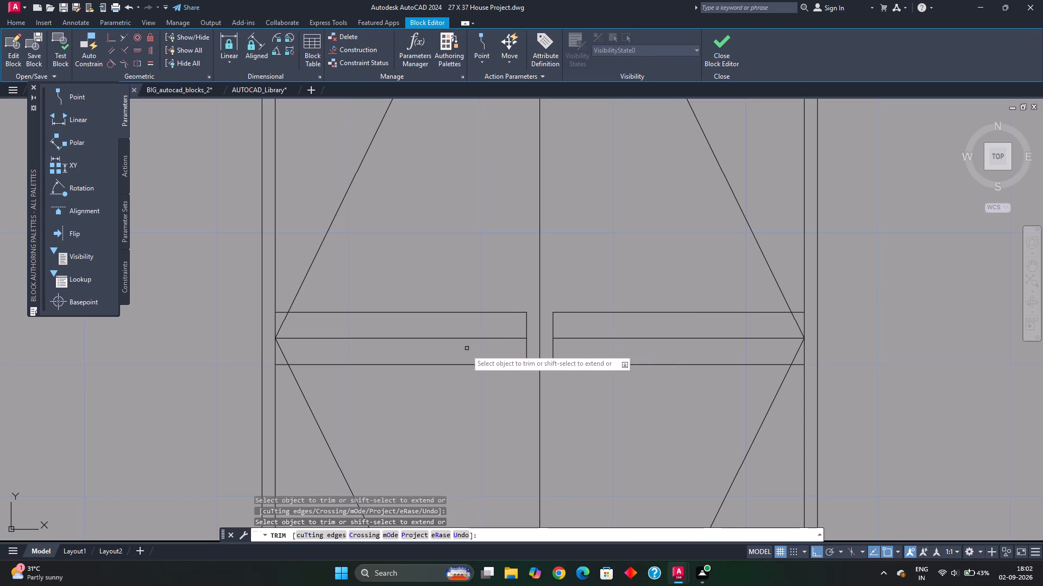
{"action": "key", "text": "Escape"}
{"action": "key", "text": "Escape"}
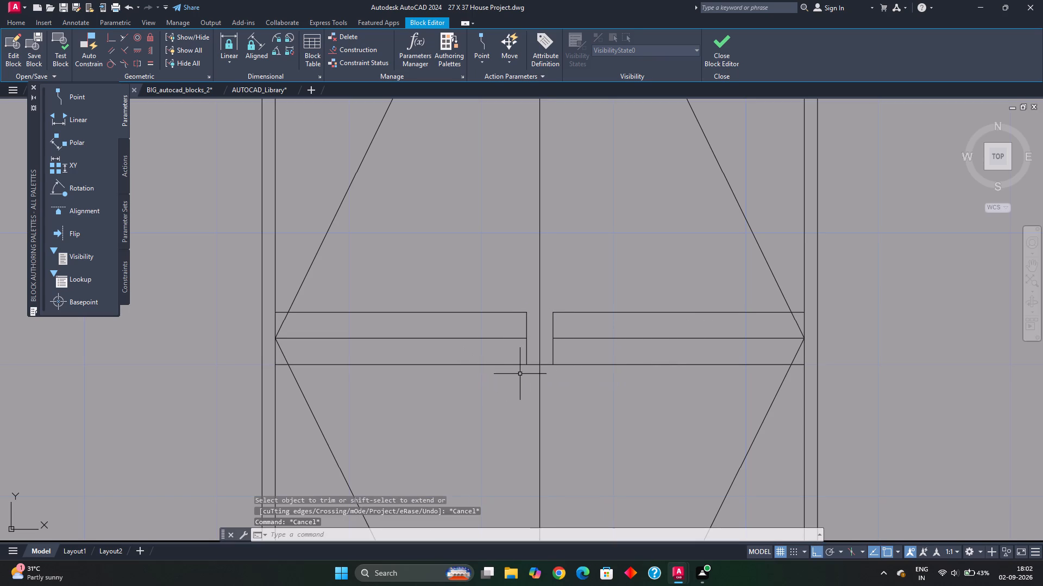
{"action": "type", "text": "tr"}
{"action": "key", "text": "space"}
{"action": "left_click", "coordinate": [534, 367]}
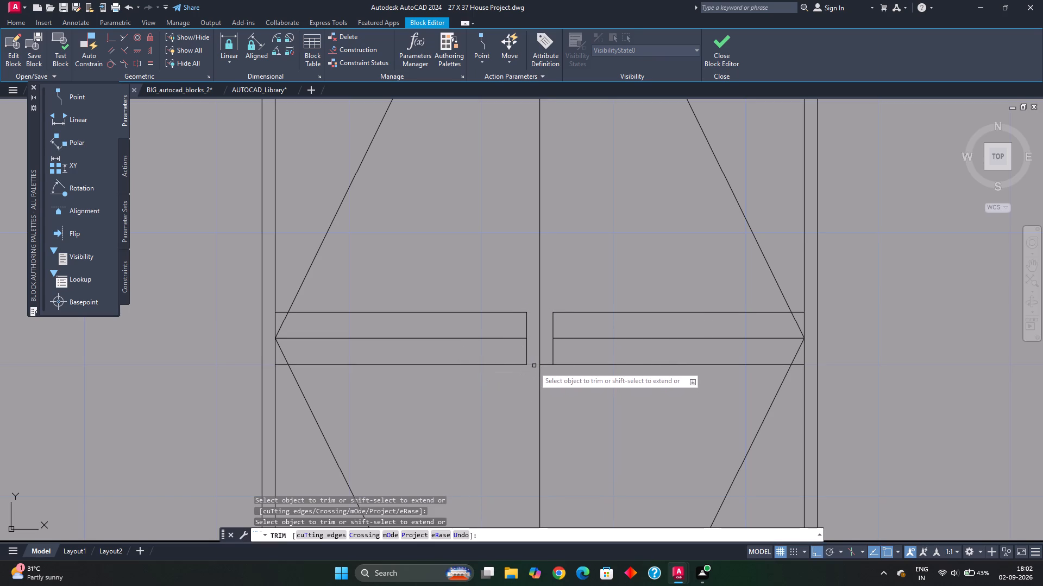
{"action": "left_click", "coordinate": [545, 367]}
{"action": "key", "text": "Escape"}
{"action": "key", "text": "Escape"}
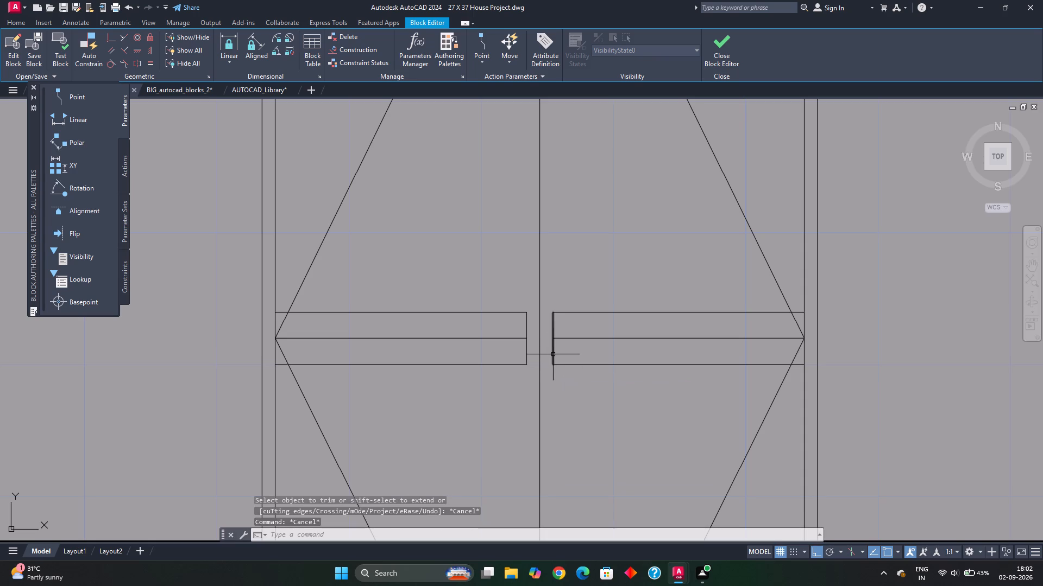
Offset the short vertical line on the right leaf 1" to the right, away from the centre line.
{"action": "left_click", "coordinate": [553, 355]}
{"action": "key", "text": "o"}
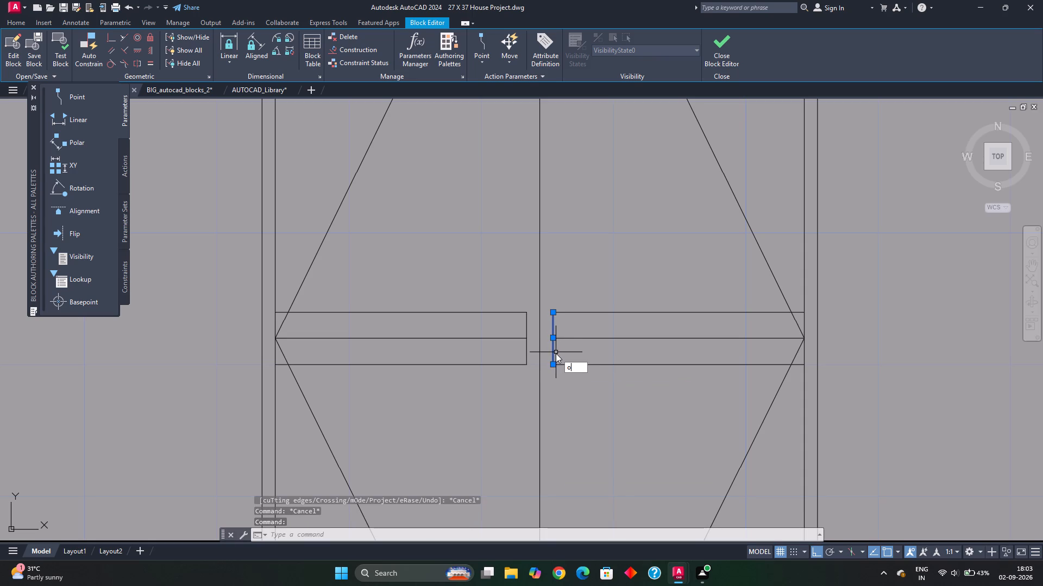
{"action": "key", "text": "Return"}
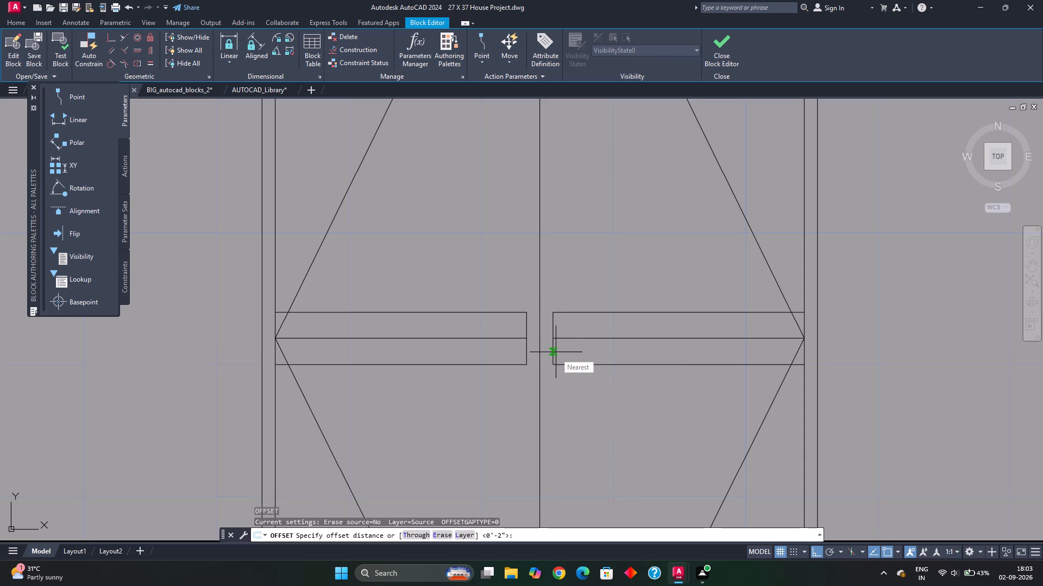
{"action": "type", "text": "1\""}
{"action": "key", "text": "Return"}
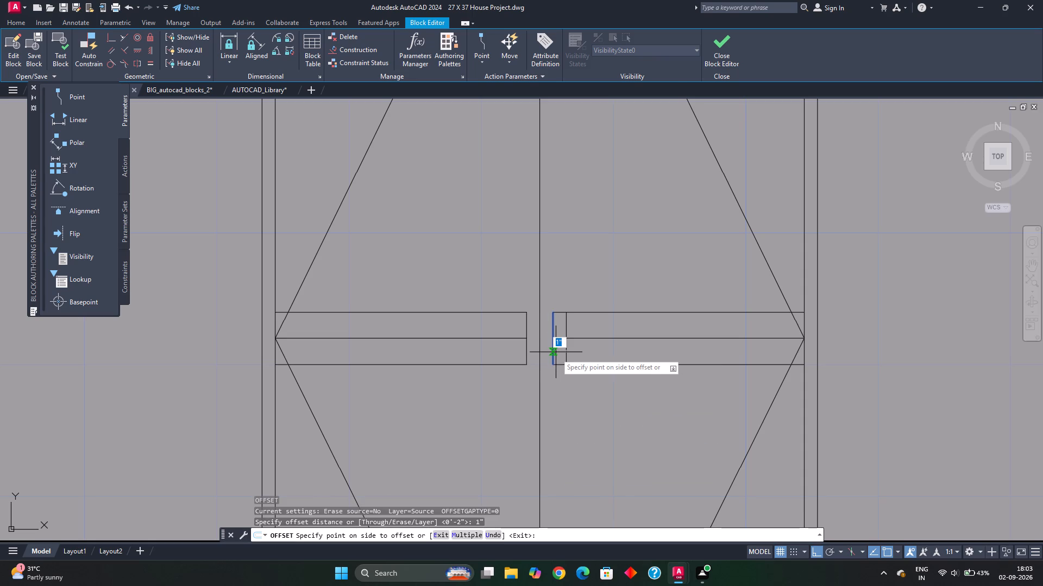
{"action": "left_click", "coordinate": [577, 345]}
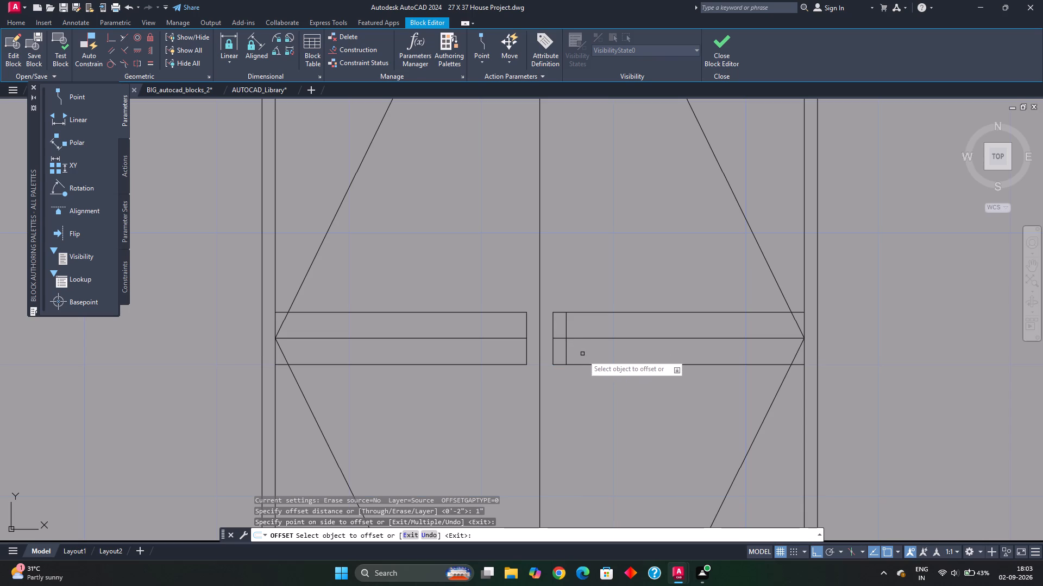
{"action": "type", "text": "tr"}
{"action": "key", "text": "space"}
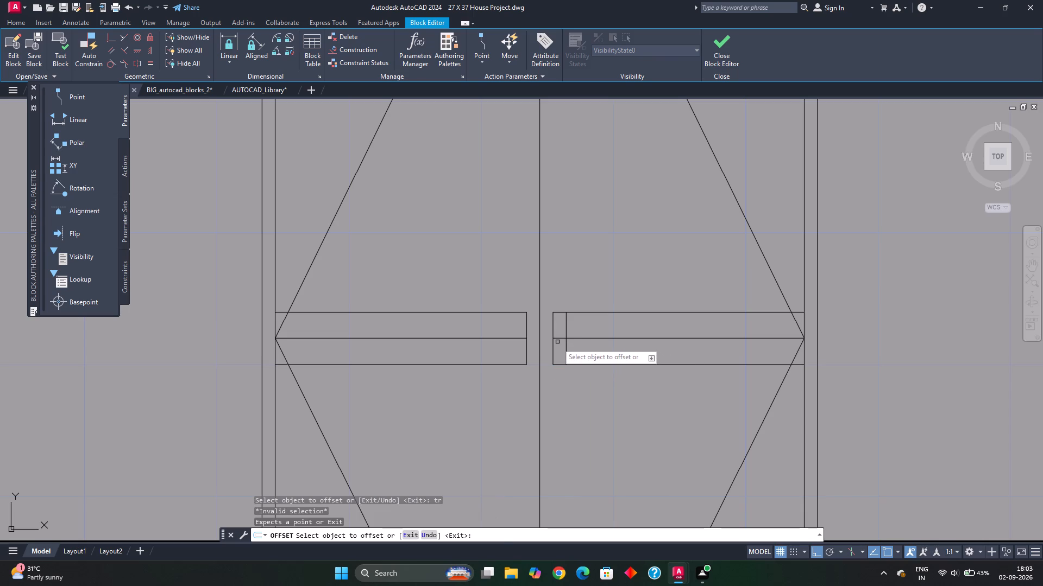
{"action": "left_click", "coordinate": [559, 340]}
{"action": "key", "text": "Escape"}
{"action": "key", "text": "Escape"}
{"action": "key", "text": "Escape"}
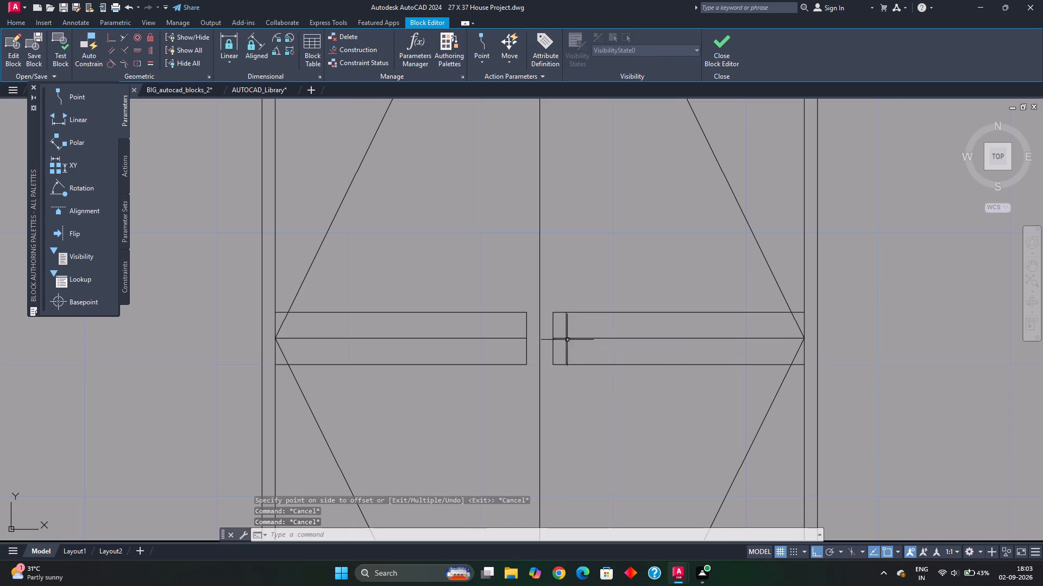
Trim the horizontal lines inside and beyond the right leaf's handle, leaving only its rectangular outline.
{"action": "type", "text": "tr"}
{"action": "key", "text": "space"}
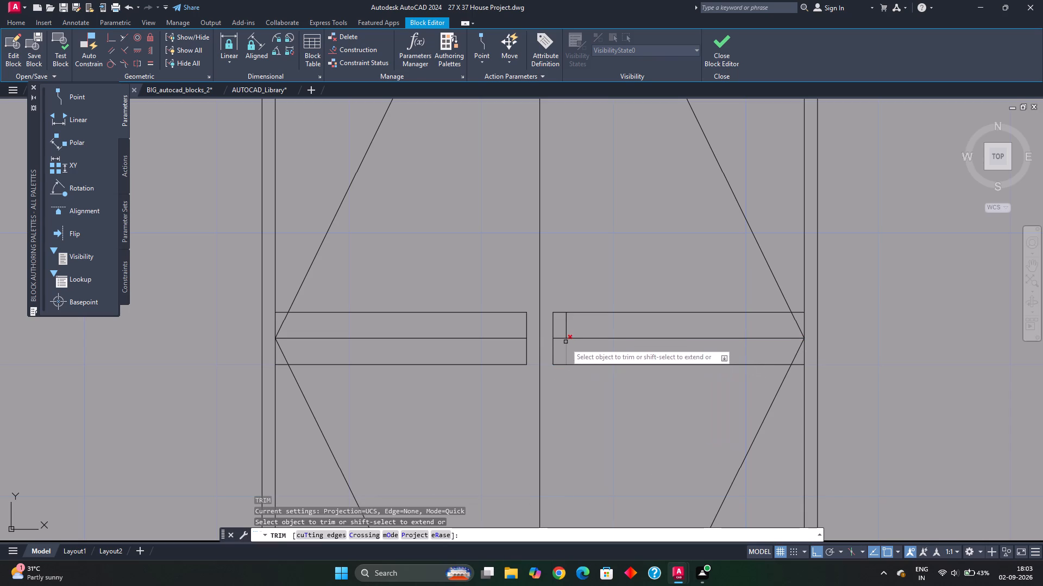
{"action": "left_click", "coordinate": [558, 341]}
{"action": "left_click", "coordinate": [589, 339]}
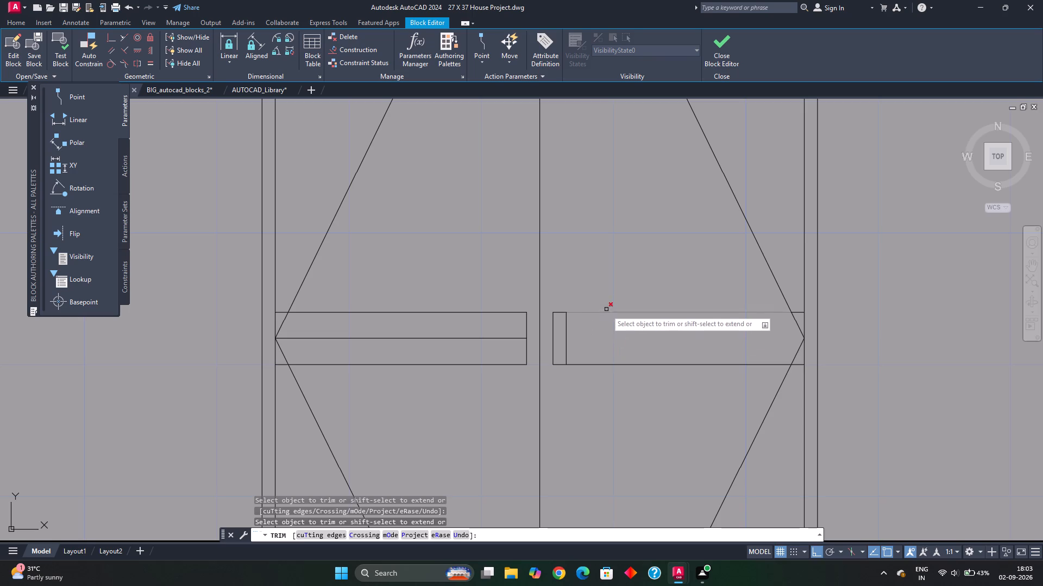
{"action": "left_click_drag", "start_coordinate": [606, 300], "coordinate": [606, 308]}
{"action": "left_click", "coordinate": [626, 390]}
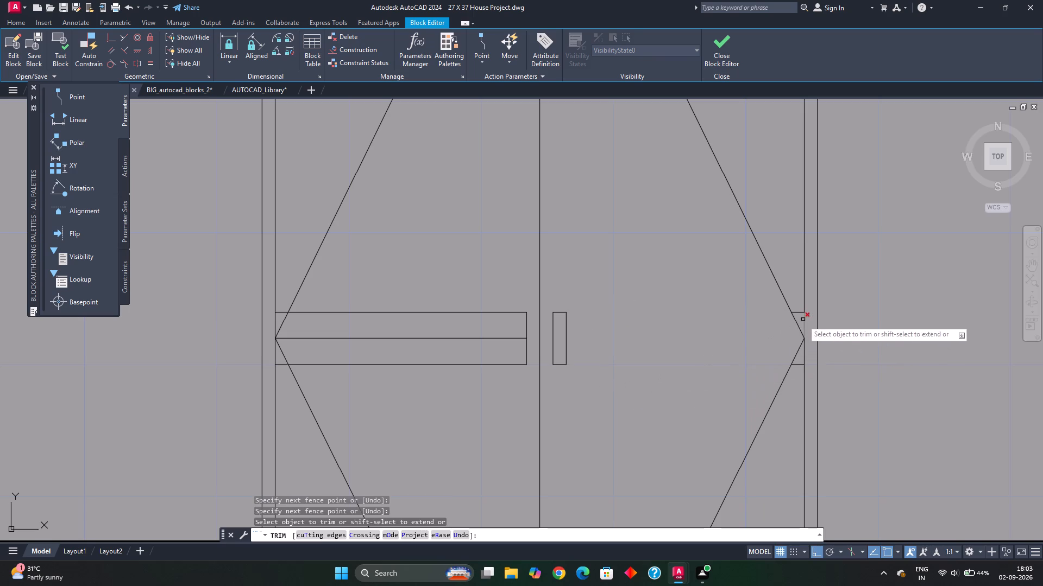
{"action": "left_click", "coordinate": [797, 314]}
{"action": "left_click", "coordinate": [799, 366]}
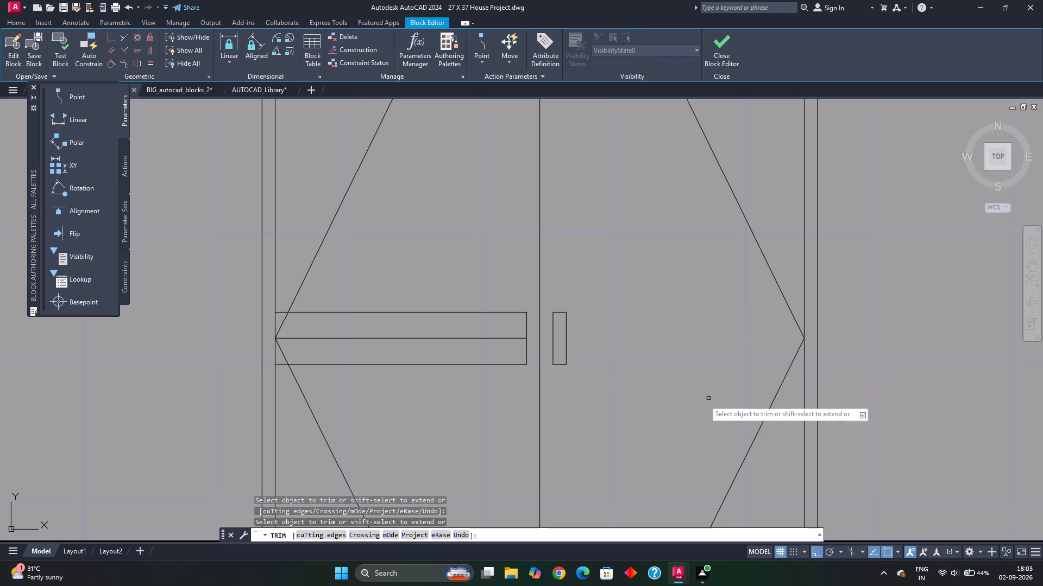
{"action": "key", "text": "Escape"}
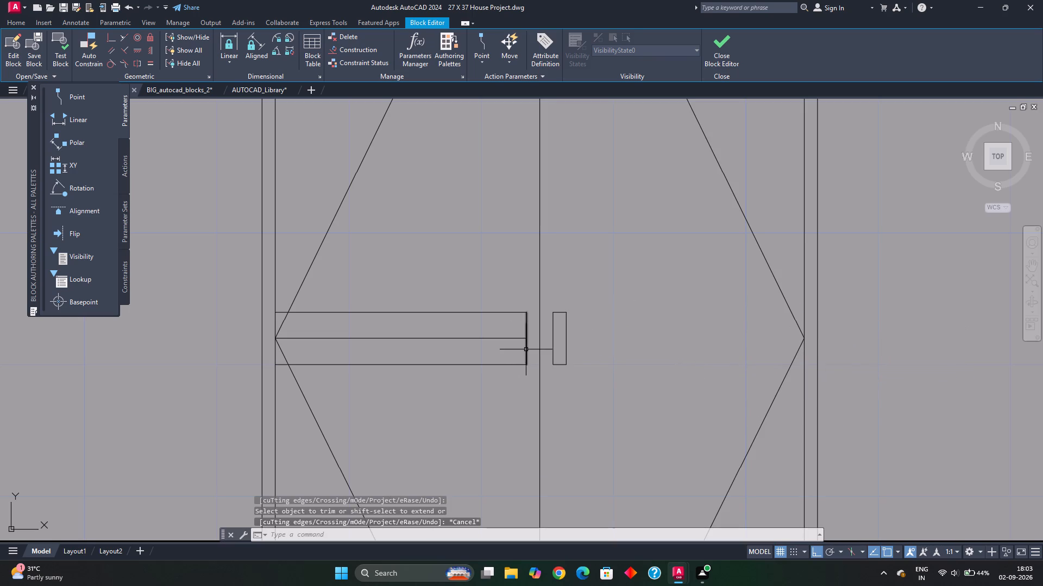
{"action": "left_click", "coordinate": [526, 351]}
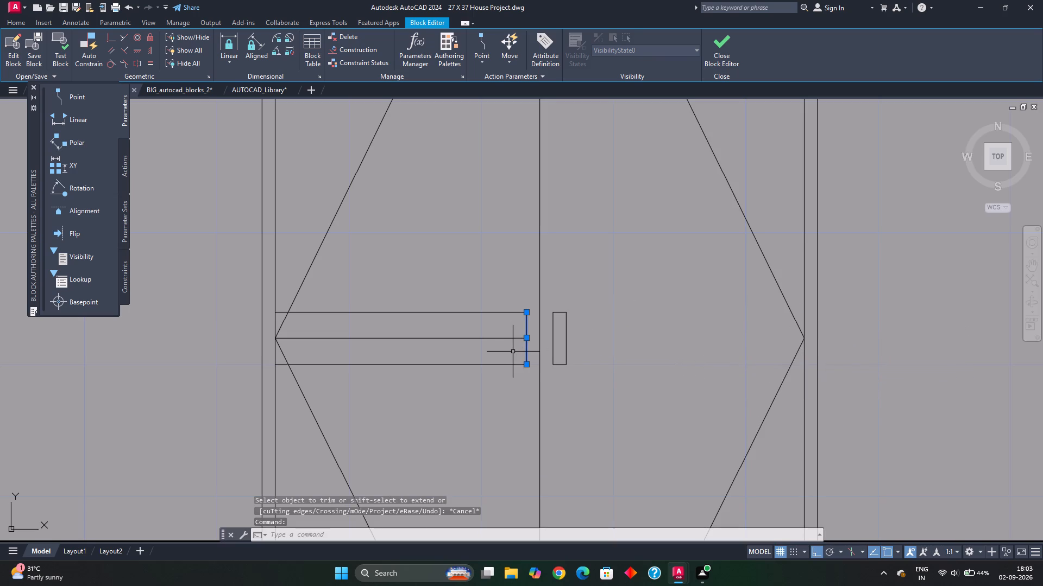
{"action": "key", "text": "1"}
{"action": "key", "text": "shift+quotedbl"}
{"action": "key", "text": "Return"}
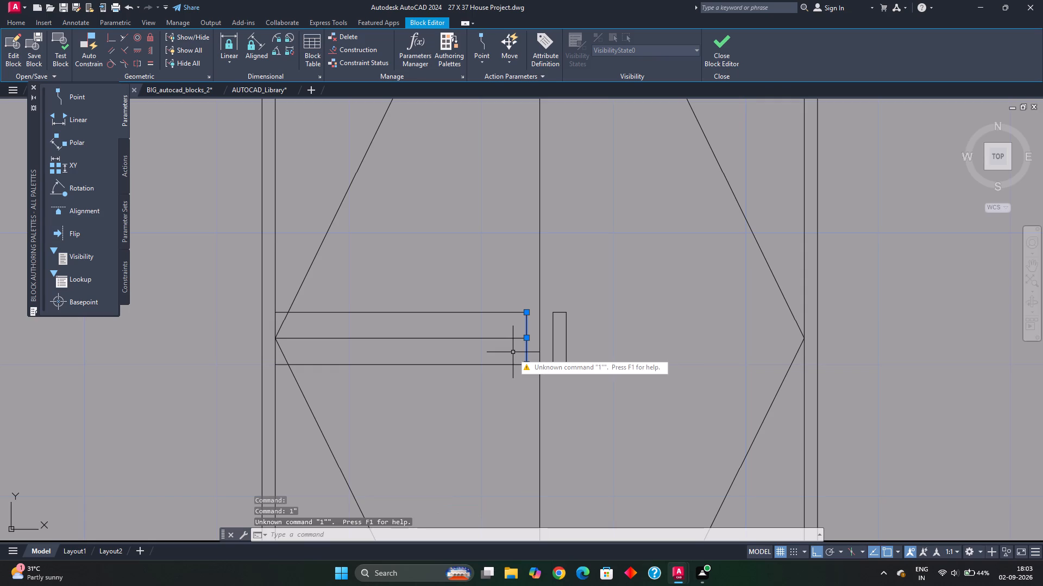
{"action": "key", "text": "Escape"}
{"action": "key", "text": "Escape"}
Offset the short vertical line on the left leaf 1" to the left, away from the centre line.
{"action": "key", "text": "o"}
{"action": "key", "text": "Return"}
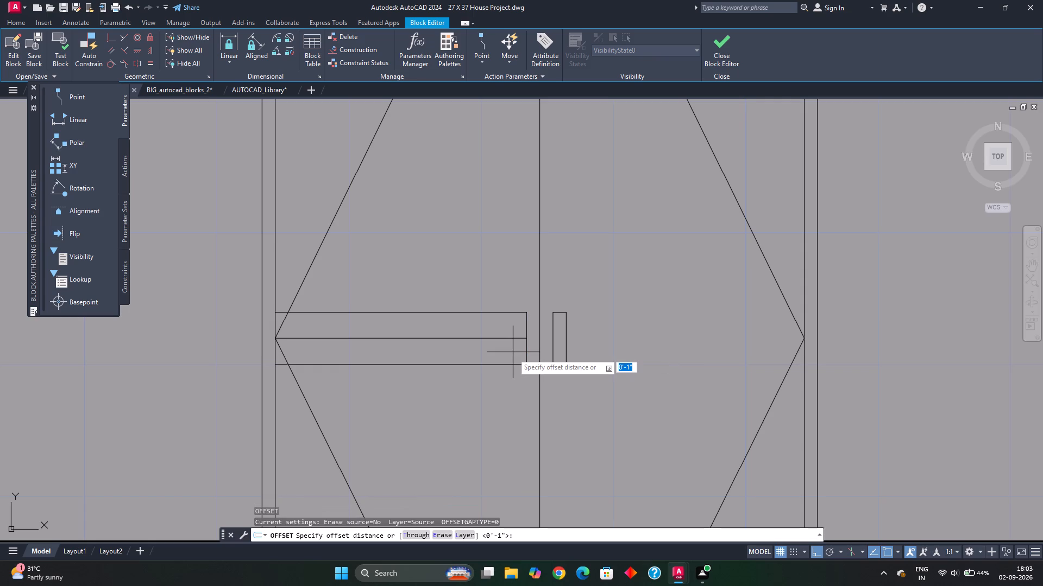
{"action": "key", "text": "shift+quotedbl"}
{"action": "key", "text": "Return"}
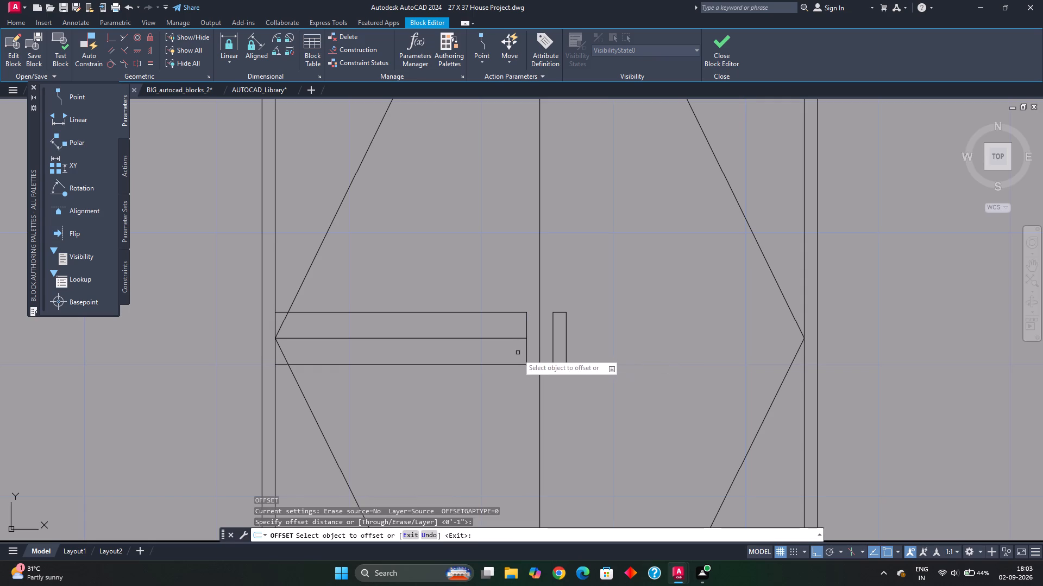
{"action": "left_click", "coordinate": [528, 354]}
{"action": "left_click", "coordinate": [500, 355]}
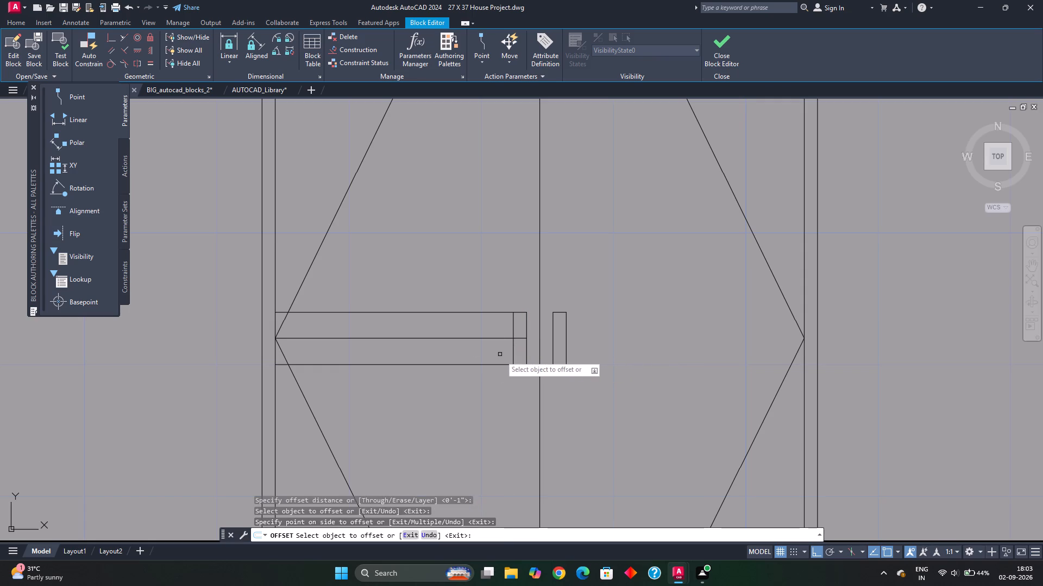
{"action": "key", "text": "Escape"}
Trim the horizontal lines inside and beyond the left leaf's handle, leaving only its rectangular outline.
{"action": "type", "text": "tr"}
{"action": "key", "text": "space"}
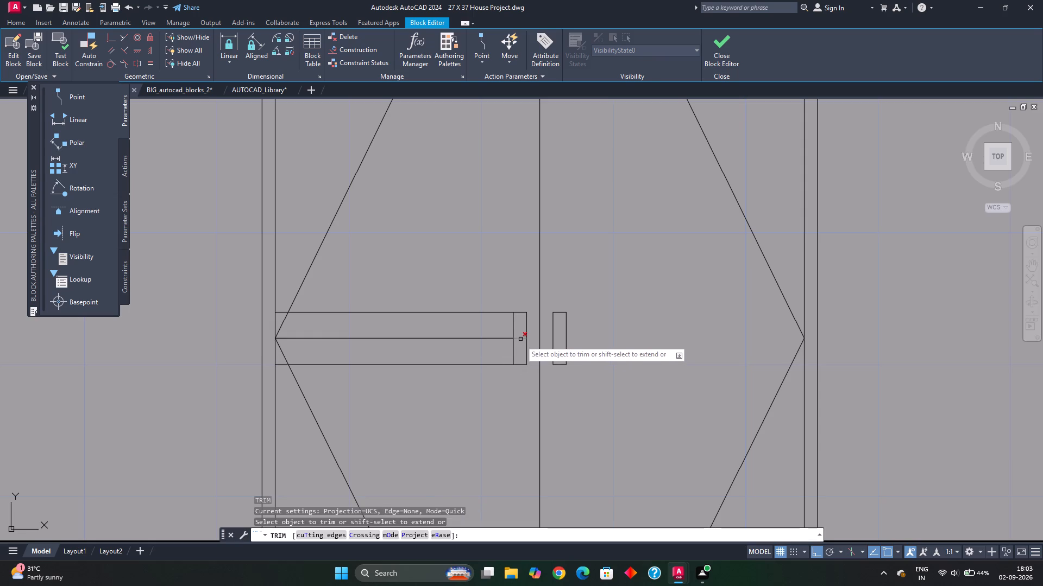
{"action": "left_click", "coordinate": [520, 340]}
{"action": "left_click_drag", "start_coordinate": [508, 338], "coordinate": [504, 345]}
{"action": "left_click_drag", "start_coordinate": [495, 296], "coordinate": [470, 394]}
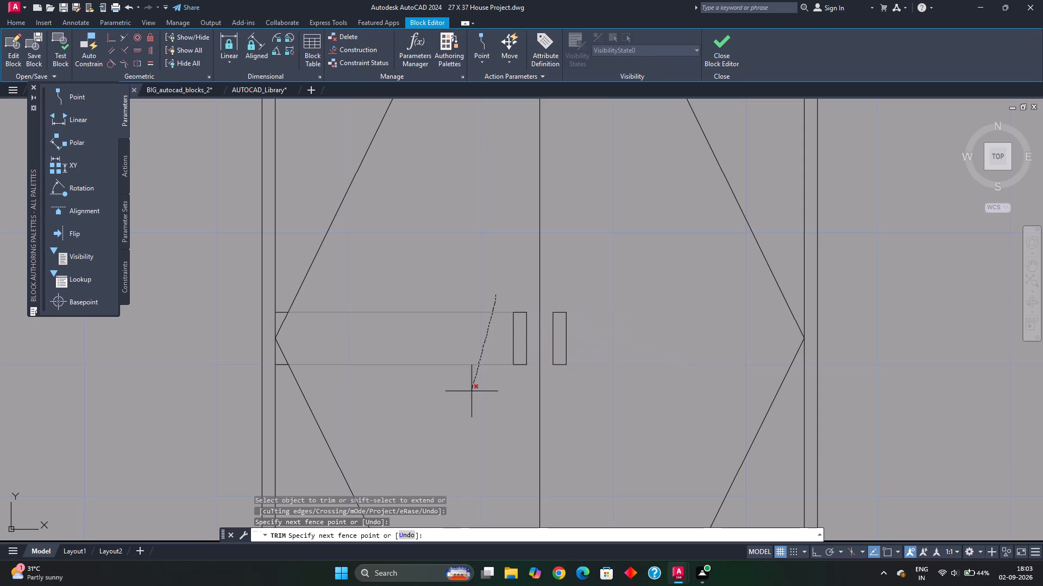
{"action": "left_click_drag", "start_coordinate": [470, 394], "coordinate": [469, 393]}
{"action": "left_click", "coordinate": [279, 314]}
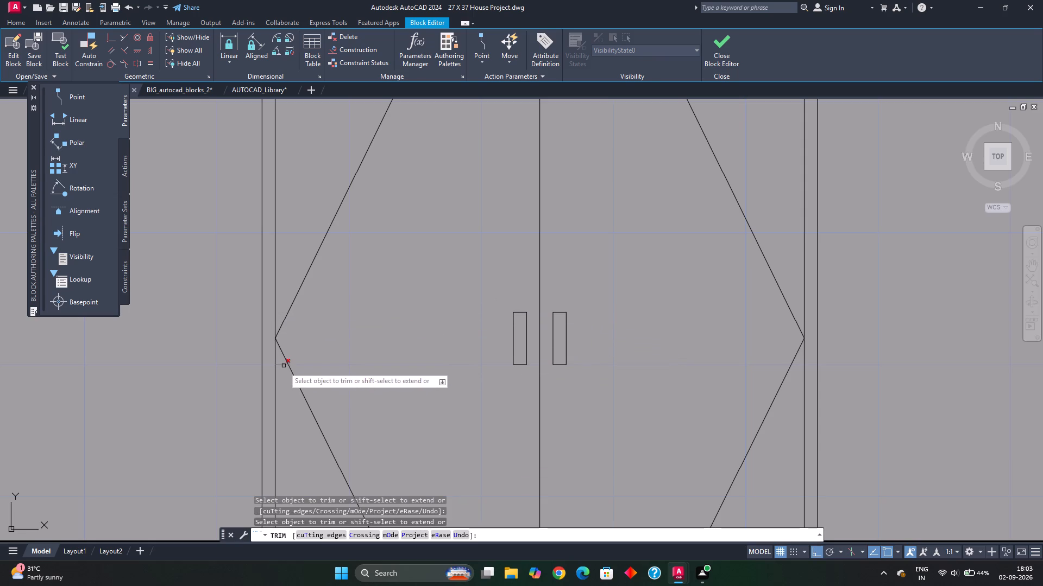
{"action": "left_click", "coordinate": [284, 367]}
{"action": "scroll", "coordinate": [350, 355], "scroll_direction": "down", "scroll_amount": 1}
{"action": "key", "text": "Escape"}
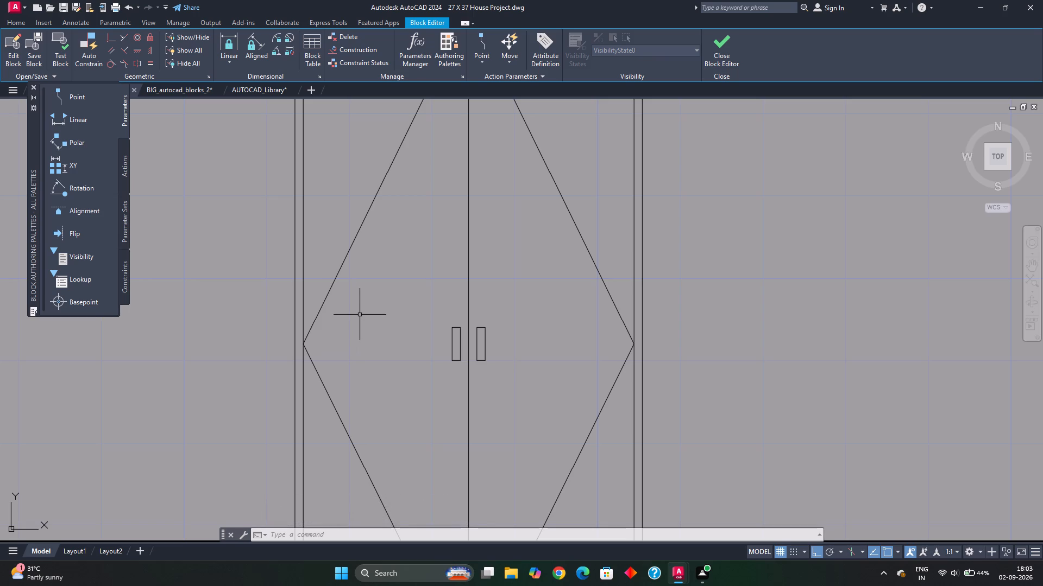
{"action": "scroll", "coordinate": [430, 346], "scroll_direction": "down", "scroll_amount": 2}
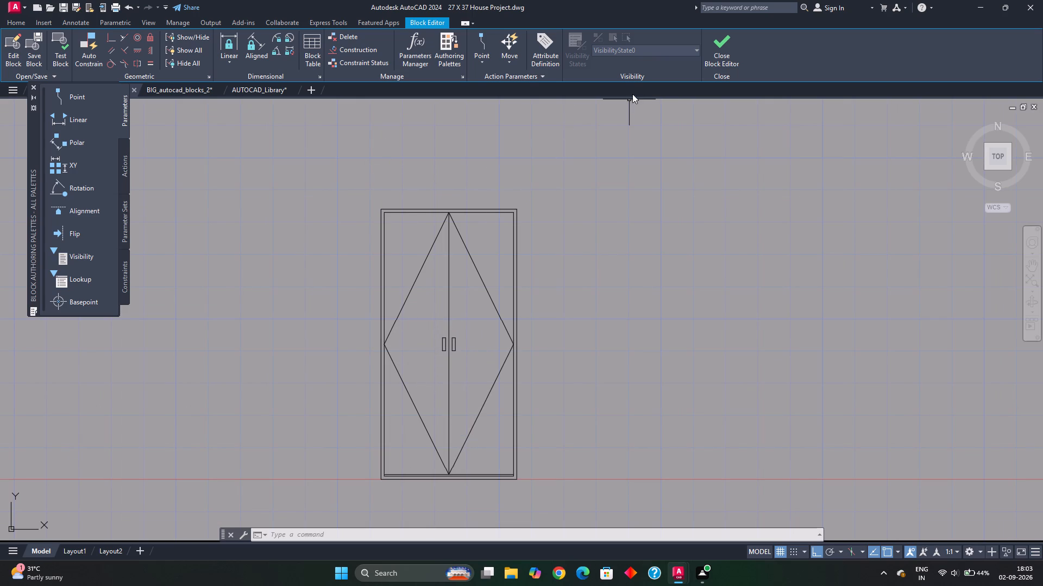
Close the block editor, discarding the changes made to the double-leaf door block.
{"action": "key", "text": "Escape"}
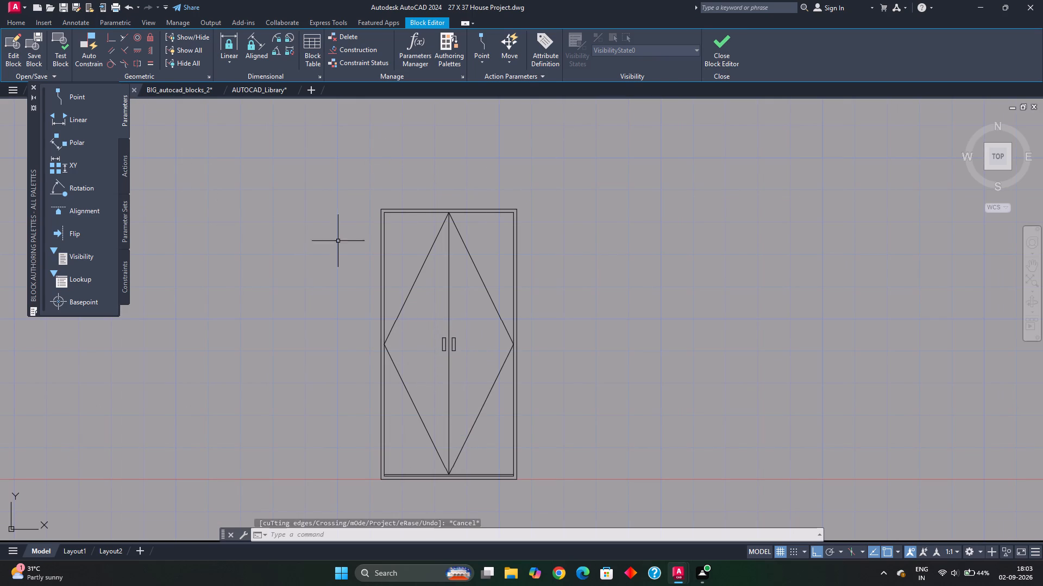
{"action": "key", "text": "Escape"}
{"action": "scroll", "coordinate": [423, 214], "scroll_direction": "down", "scroll_amount": 2}
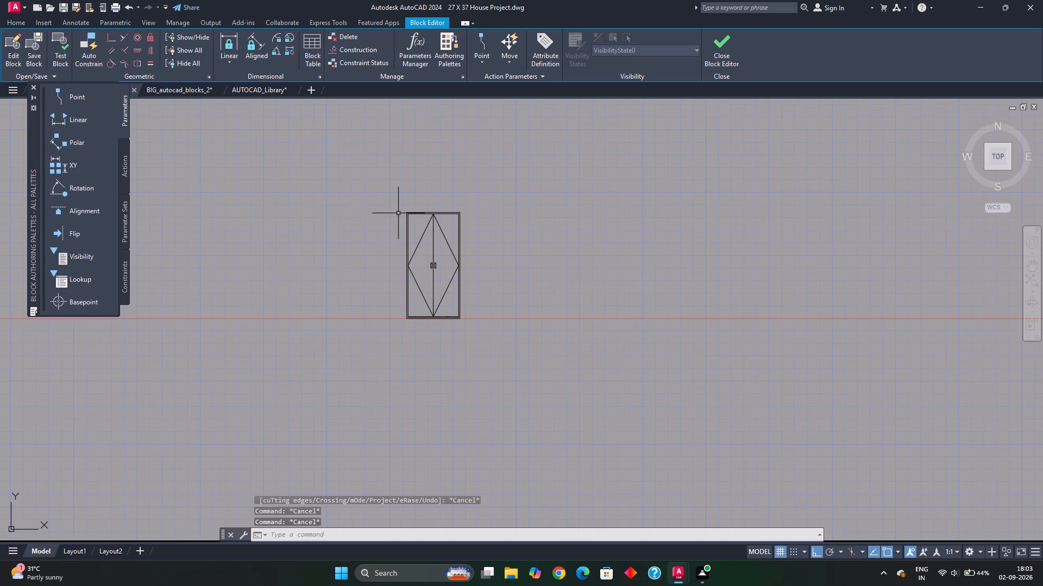
{"action": "left_click", "coordinate": [724, 58]}
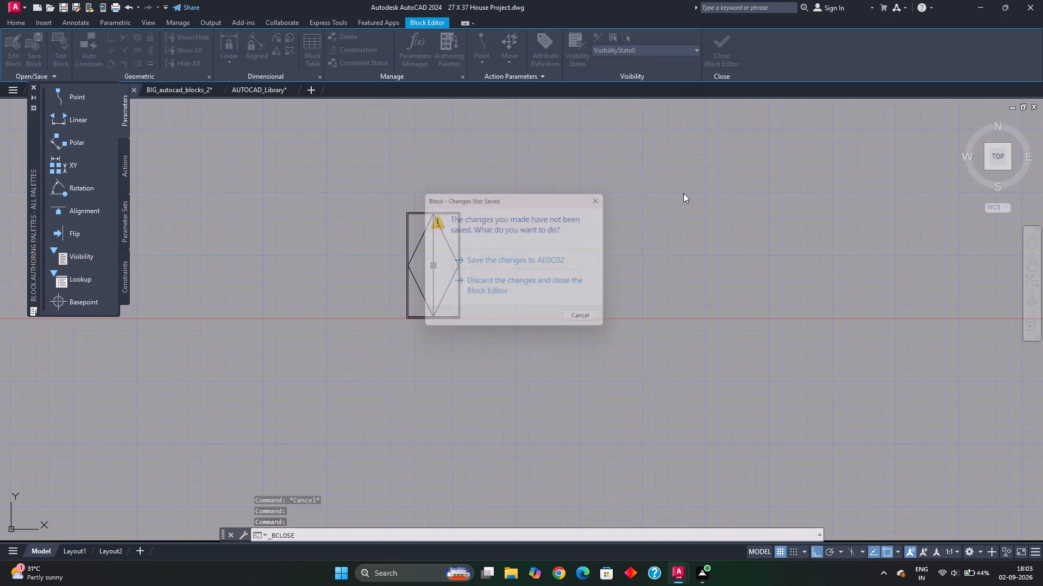
{"action": "left_click", "coordinate": [511, 294]}
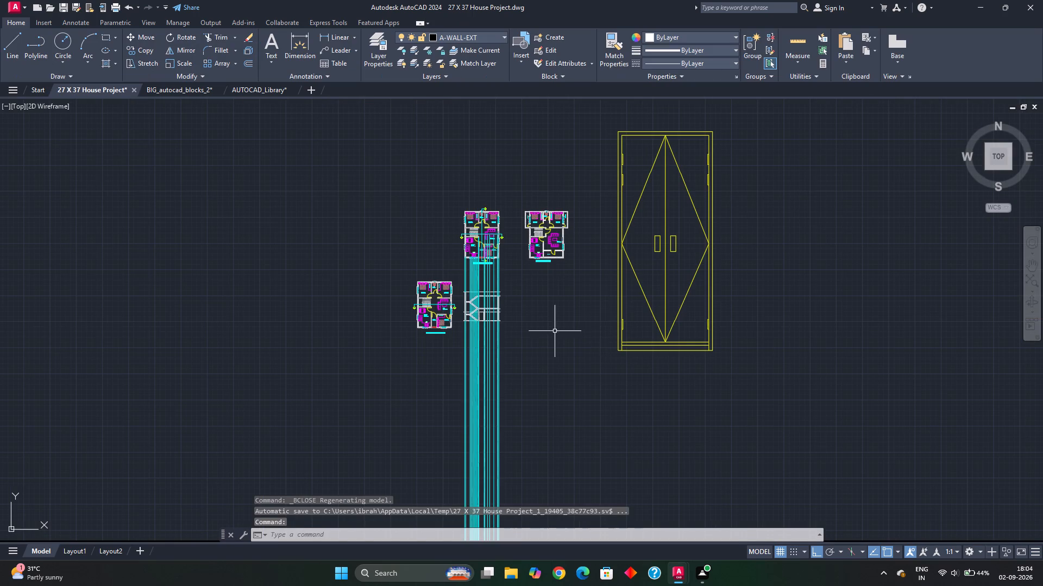
Delete the yellow double-leaf door block beside the floor plans.
{"action": "left_click", "coordinate": [622, 157]}
{"action": "key", "text": "Delete"}
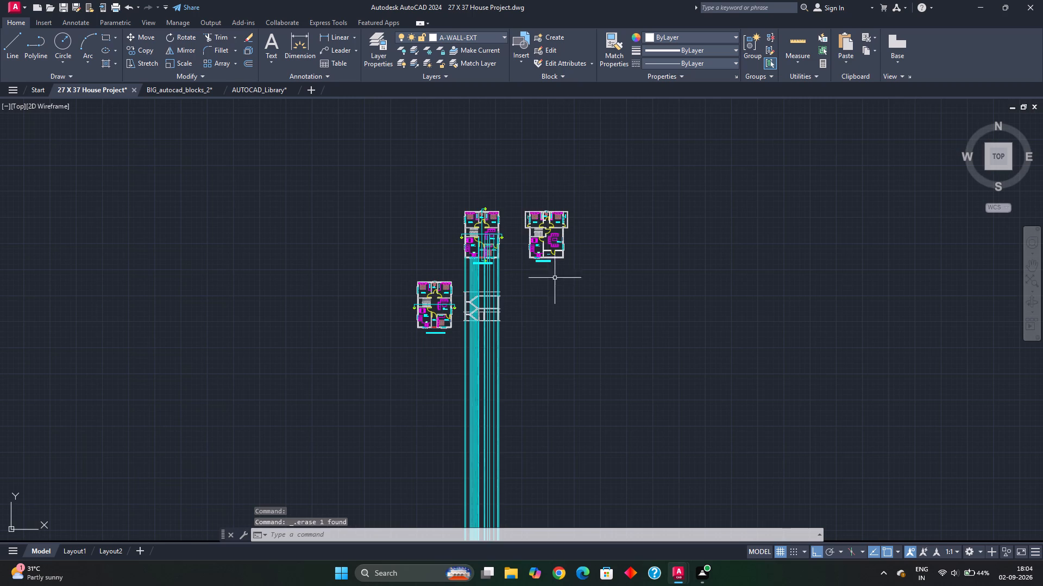
Break the horizontal line above the ground-storey passage door opening at both of the opening's vertical edges.
{"action": "scroll", "coordinate": [485, 296], "scroll_direction": "up", "scroll_amount": 3}
{"action": "middle_click_drag", "start_coordinate": [483, 357], "coordinate": [591, 234]}
{"action": "scroll", "coordinate": [585, 260], "scroll_direction": "up", "scroll_amount": 4}
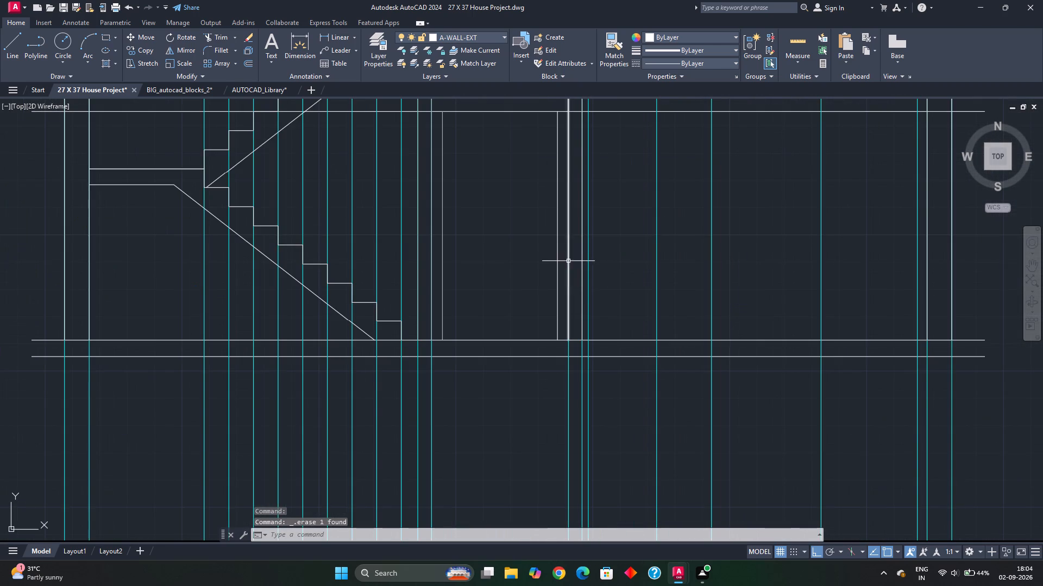
{"action": "middle_click_drag", "start_coordinate": [501, 205], "coordinate": [525, 238]}
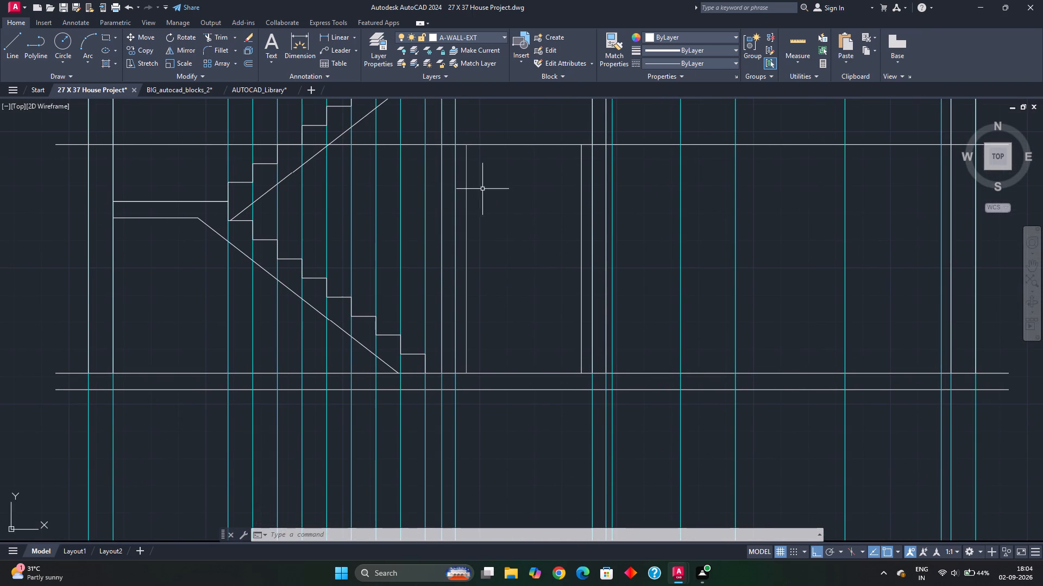
{"action": "left_click", "coordinate": [466, 167]}
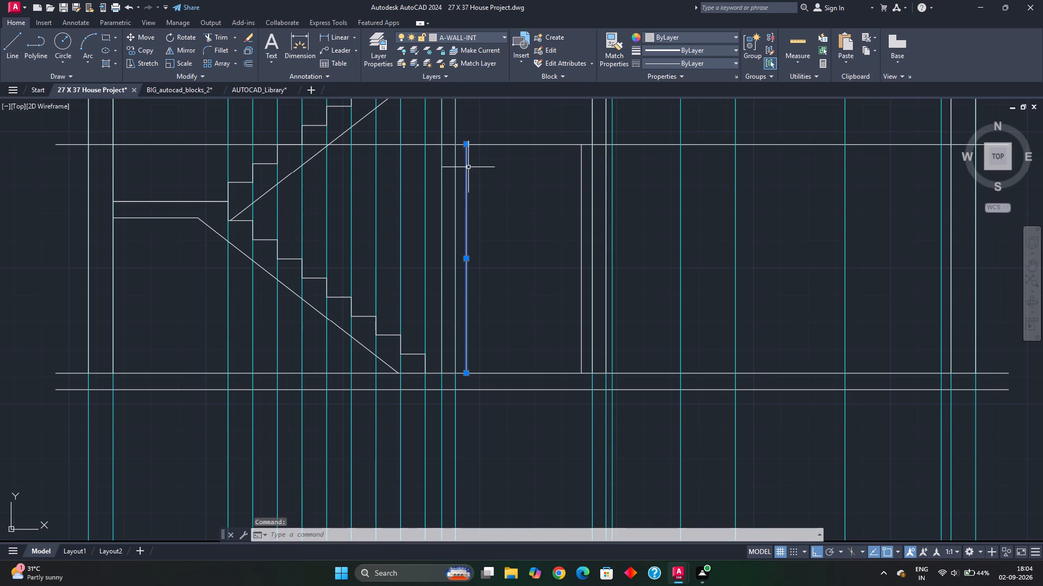
{"action": "key", "text": "Escape"}
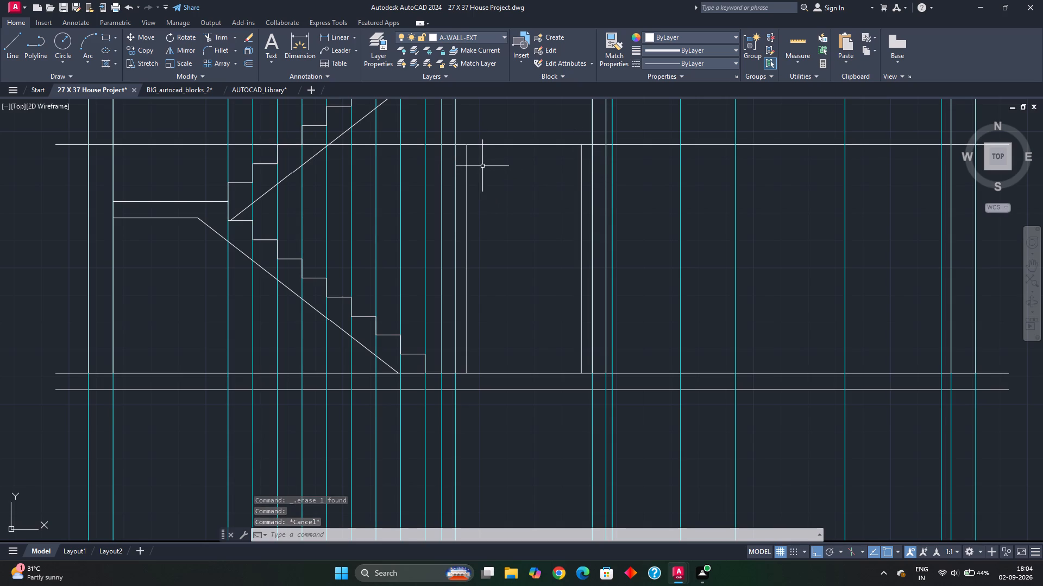
{"action": "type", "text": "bre"}
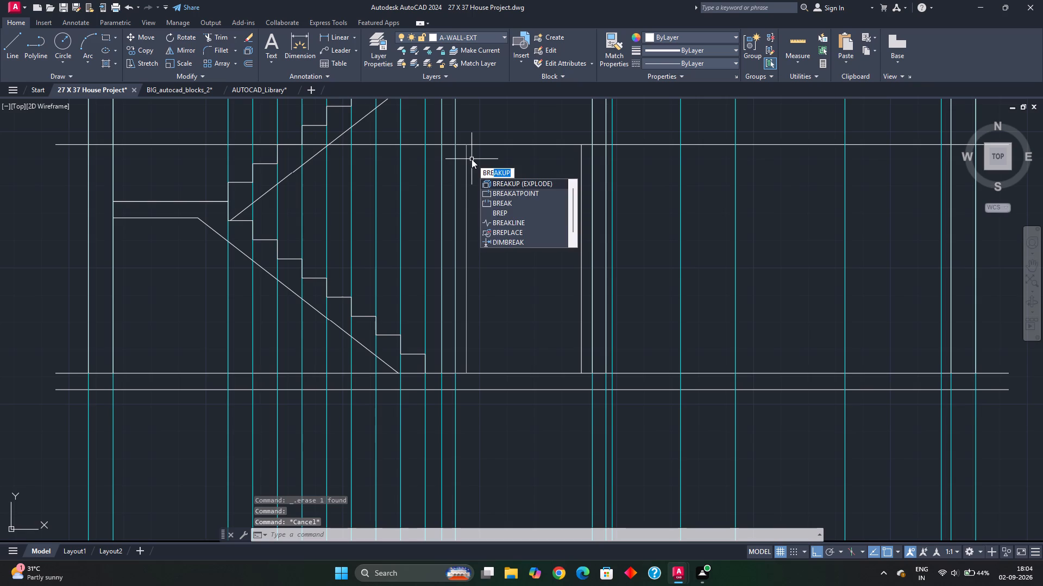
{"action": "key", "text": "a"}
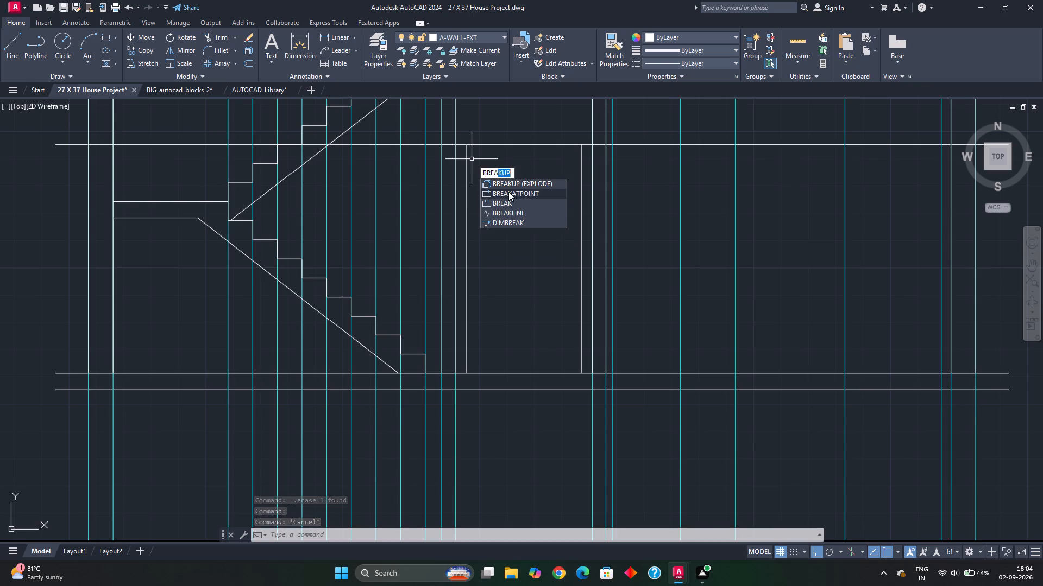
{"action": "left_click", "coordinate": [510, 192]}
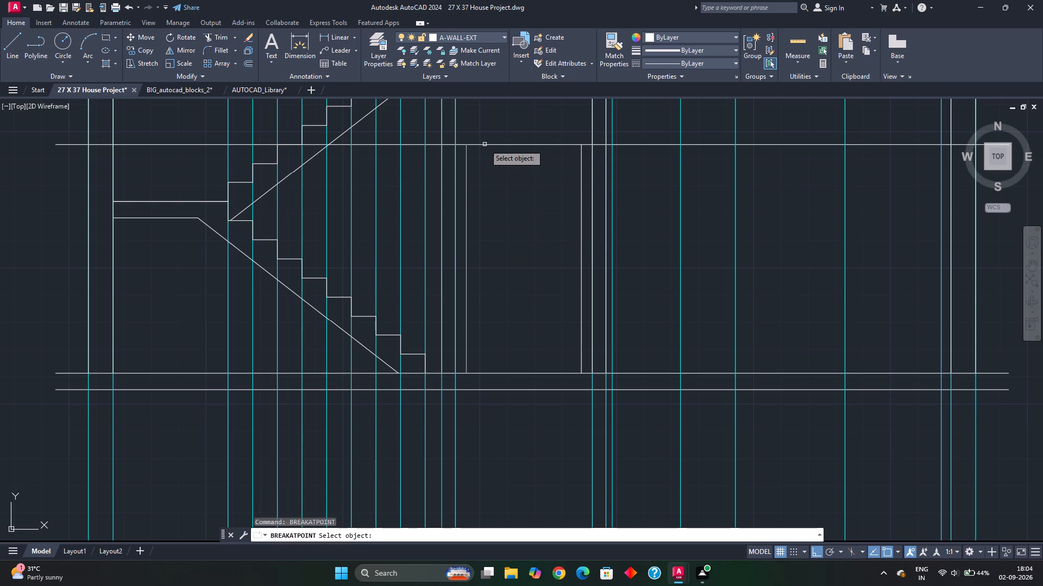
{"action": "left_click", "coordinate": [485, 144]}
{"action": "scroll", "coordinate": [483, 147], "scroll_direction": "up", "scroll_amount": 3}
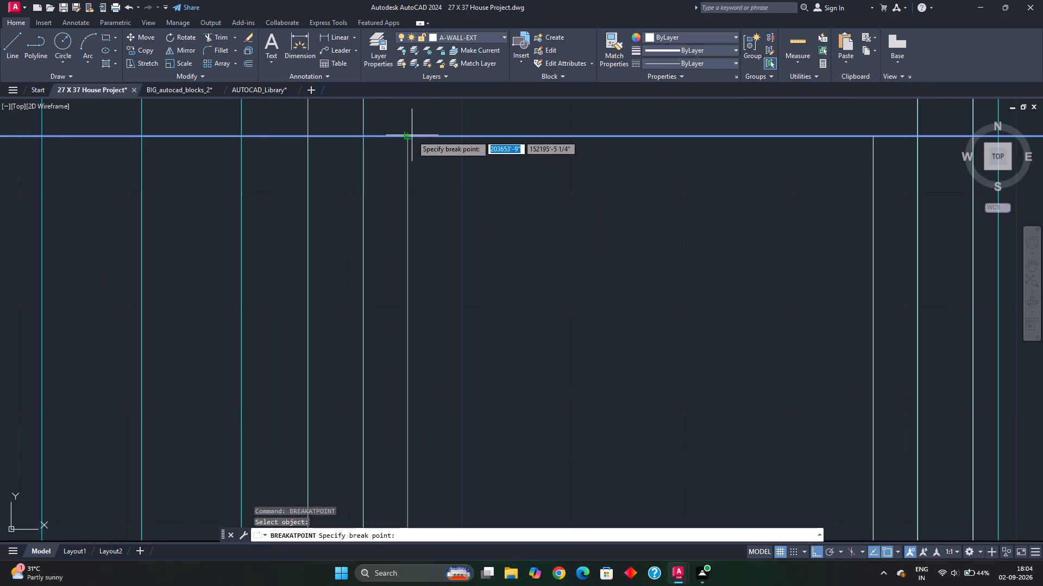
{"action": "left_click", "coordinate": [408, 135]}
{"action": "middle_click_drag", "start_coordinate": [588, 163], "coordinate": [407, 209]}
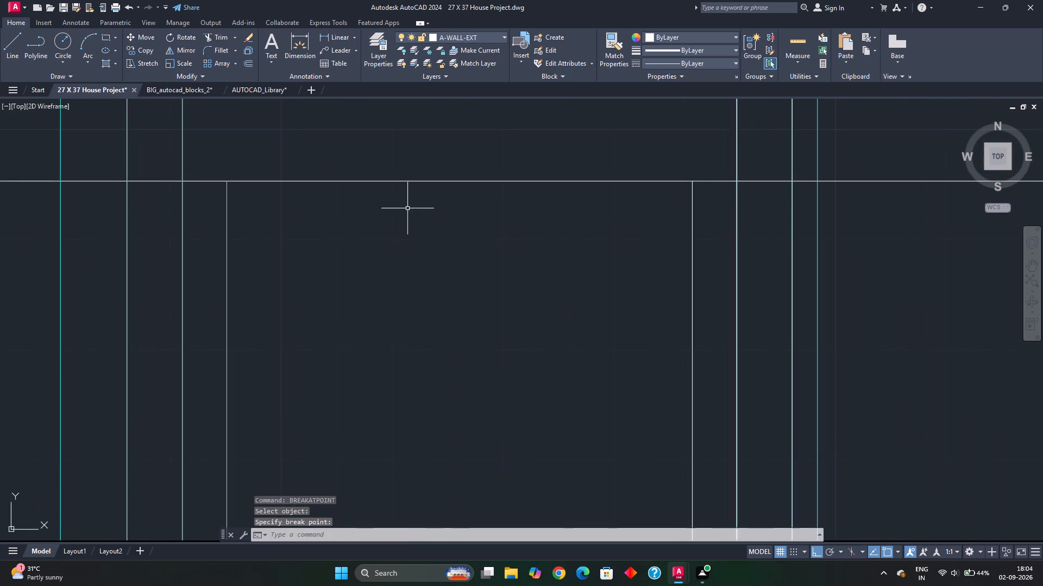
{"action": "key", "text": "space"}
{"action": "left_click", "coordinate": [706, 181]}
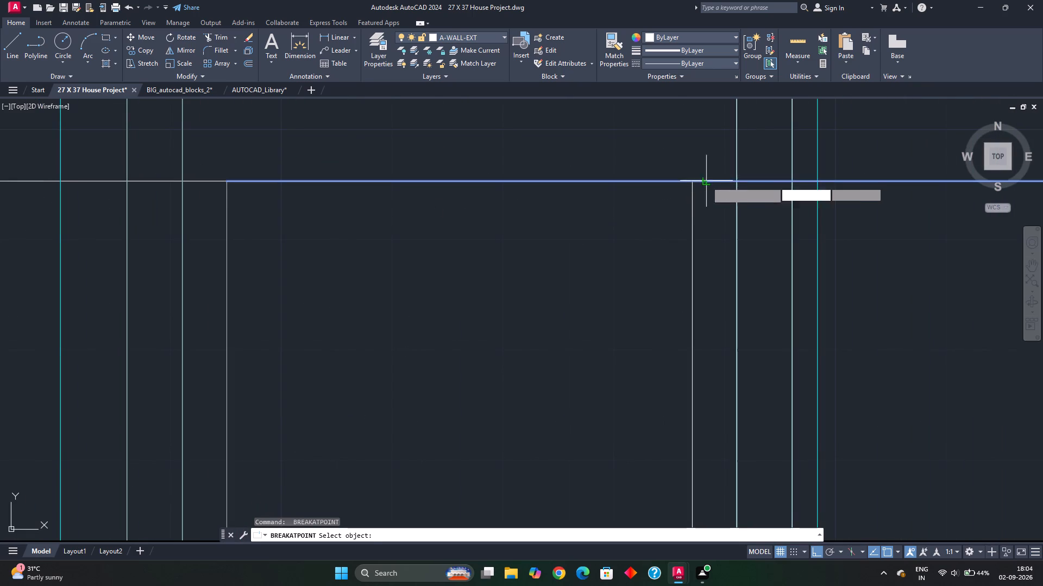
{"action": "left_click", "coordinate": [691, 184]}
Break the ground floor line beneath the passage door opening at both of the opening's vertical edges.
{"action": "scroll", "coordinate": [621, 267], "scroll_direction": "down", "scroll_amount": 2}
{"action": "middle_click_drag", "start_coordinate": [568, 304], "coordinate": [556, 92]}
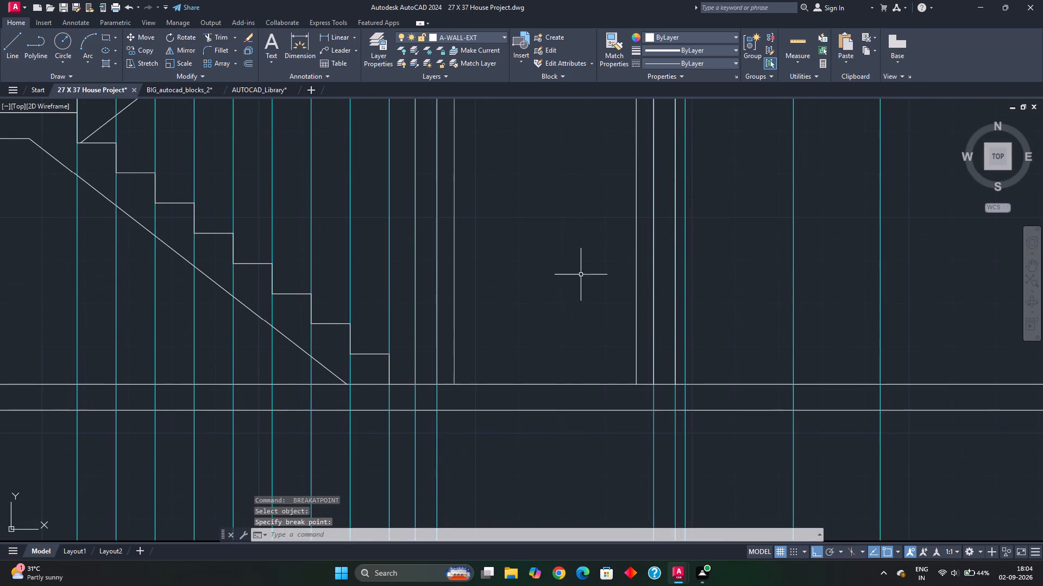
{"action": "middle_click_drag", "start_coordinate": [580, 335], "coordinate": [574, 271]}
{"action": "key", "text": "space"}
{"action": "left_click", "coordinate": [564, 321]}
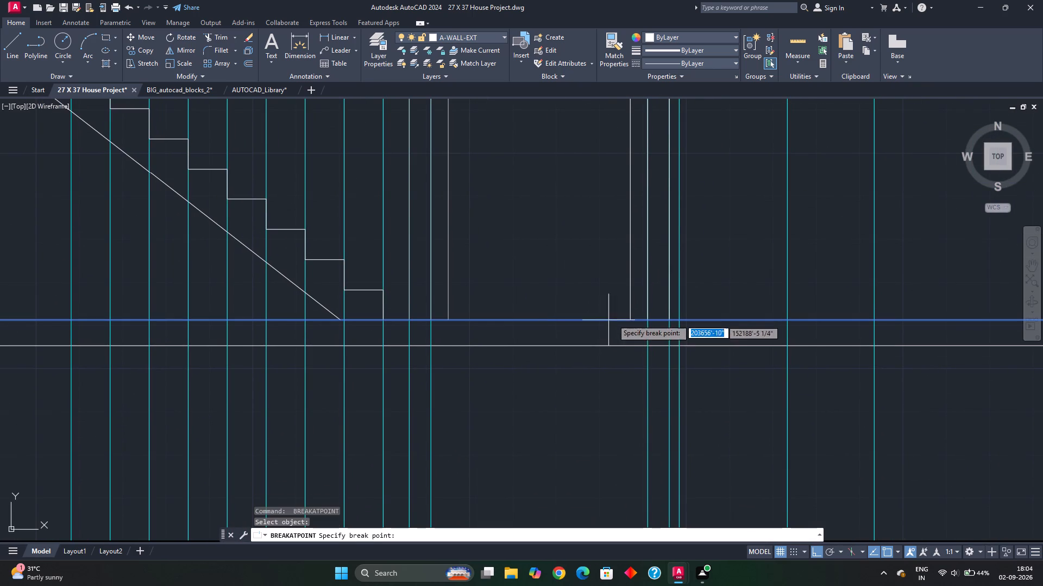
{"action": "left_click", "coordinate": [631, 322]}
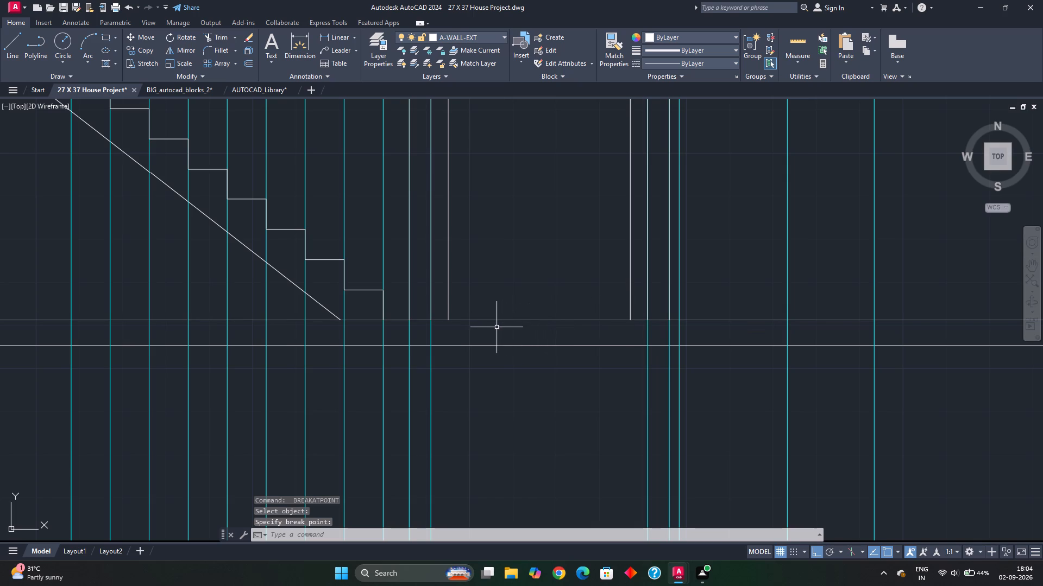
{"action": "key", "text": "space"}
{"action": "left_click", "coordinate": [468, 323]}
{"action": "left_click", "coordinate": [469, 318]}
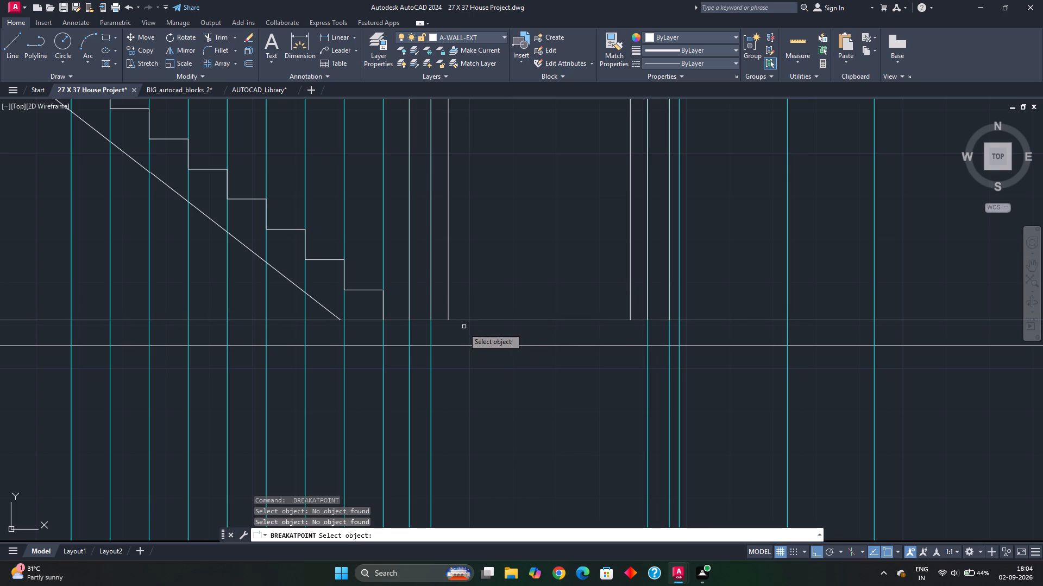
{"action": "left_click", "coordinate": [467, 319]}
{"action": "left_click", "coordinate": [467, 321]}
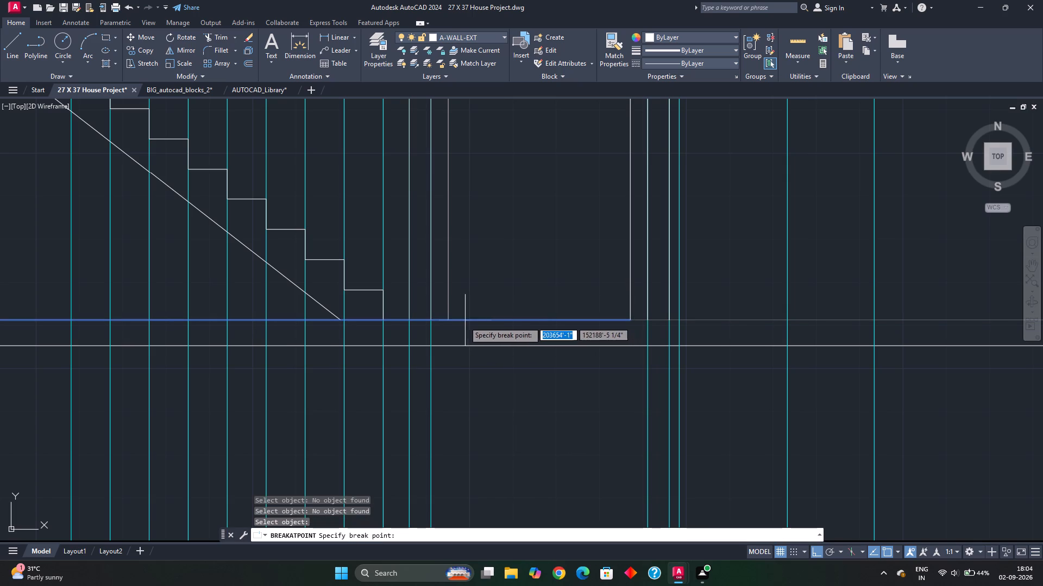
{"action": "left_click", "coordinate": [449, 320]}
Offset the door opening's top, bottom, left and right lines 2" inward to form the frame.
{"action": "scroll", "coordinate": [526, 283], "scroll_direction": "down", "scroll_amount": 1}
{"action": "middle_click_drag", "start_coordinate": [544, 195], "coordinate": [526, 270]}
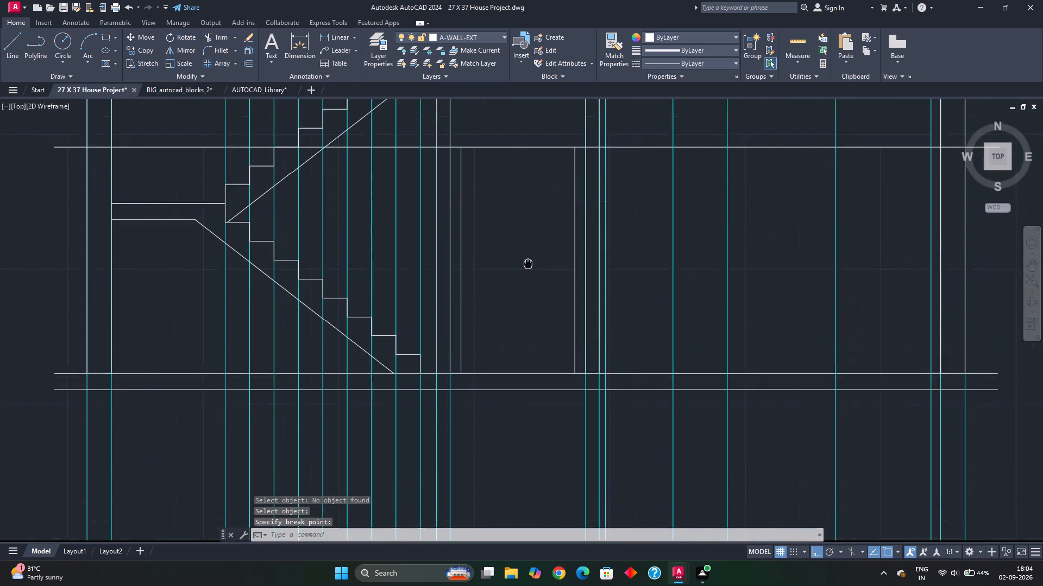
{"action": "middle_click_drag", "start_coordinate": [526, 270], "coordinate": [517, 299]}
{"action": "left_click", "coordinate": [504, 183]}
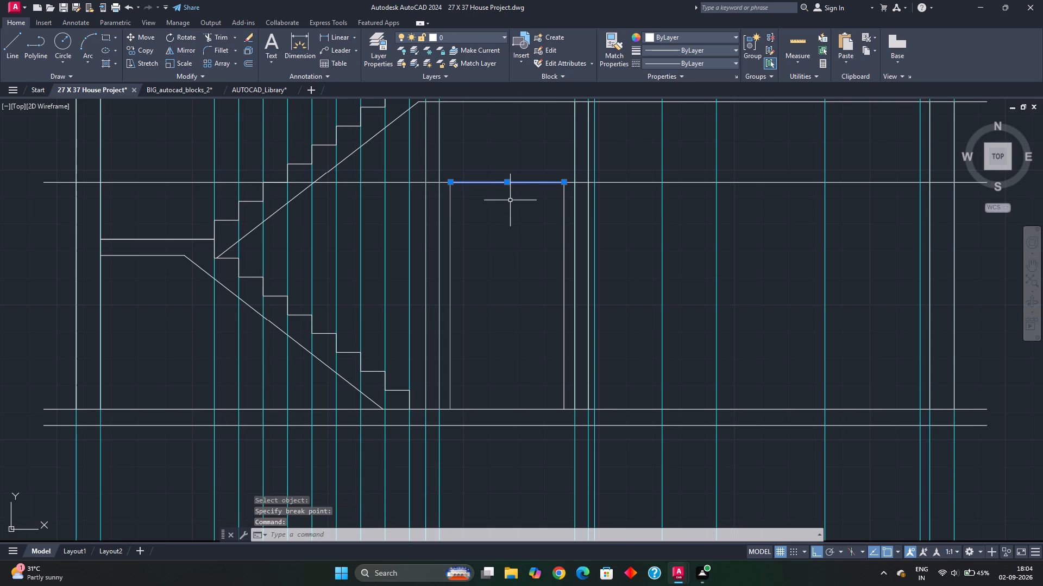
{"action": "key", "text": "o"}
{"action": "key", "text": "Return"}
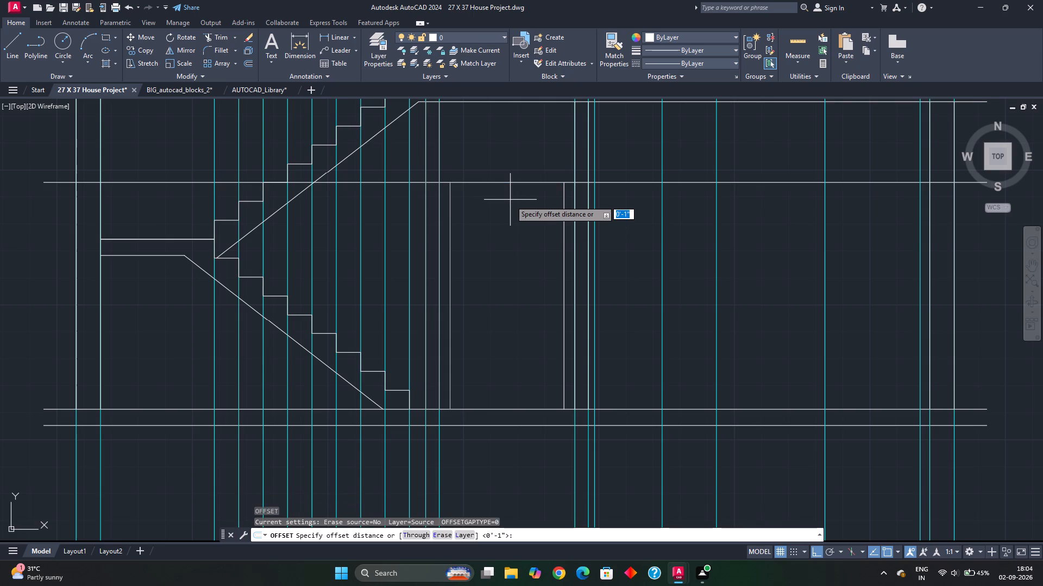
{"action": "key", "text": "2"}
{"action": "key", "text": "shift+quotedbl"}
{"action": "key", "text": "Return"}
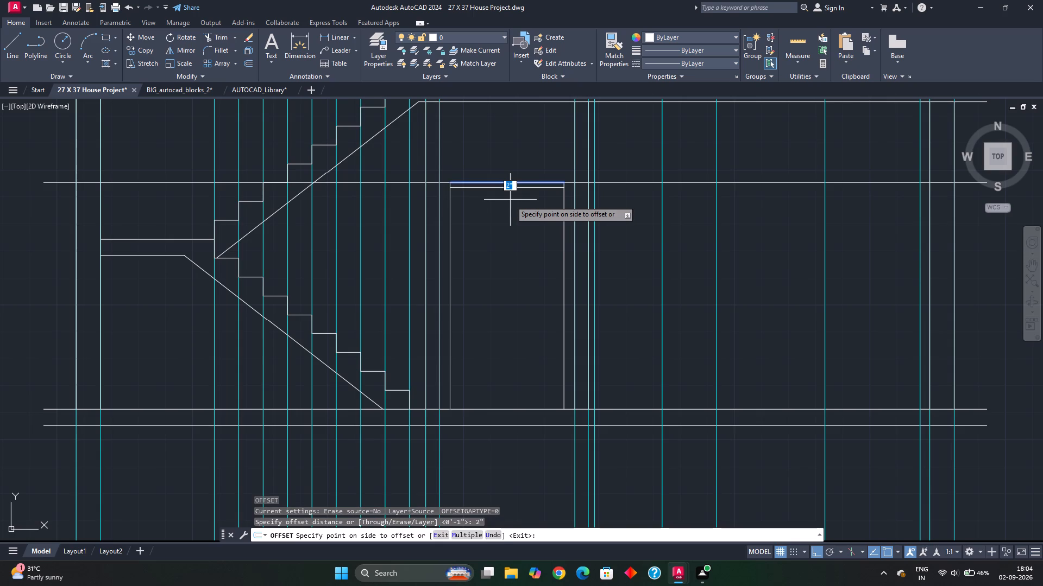
{"action": "left_click", "coordinate": [510, 200]}
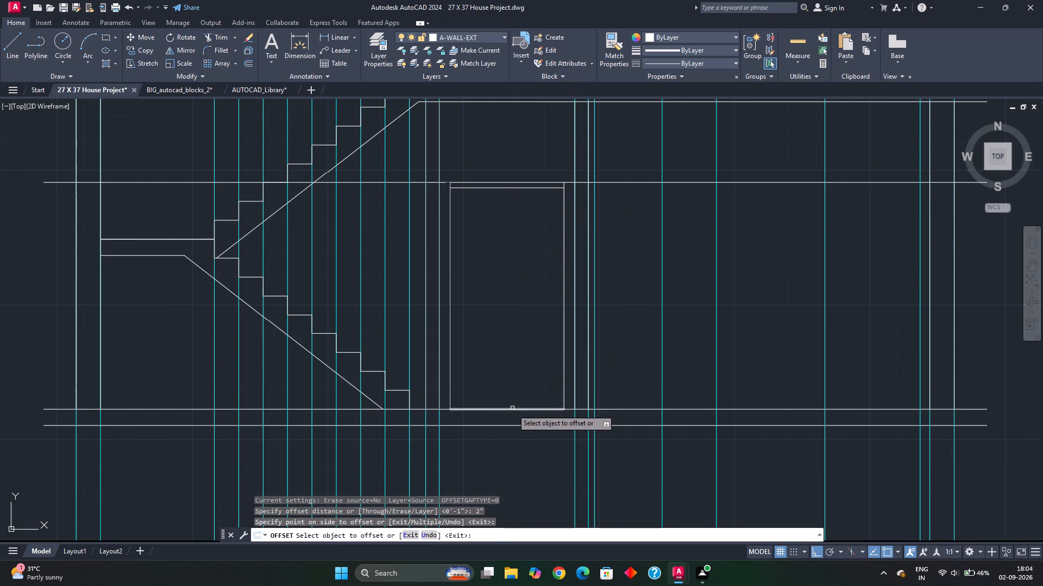
{"action": "left_click", "coordinate": [512, 409]}
{"action": "left_click", "coordinate": [513, 396]}
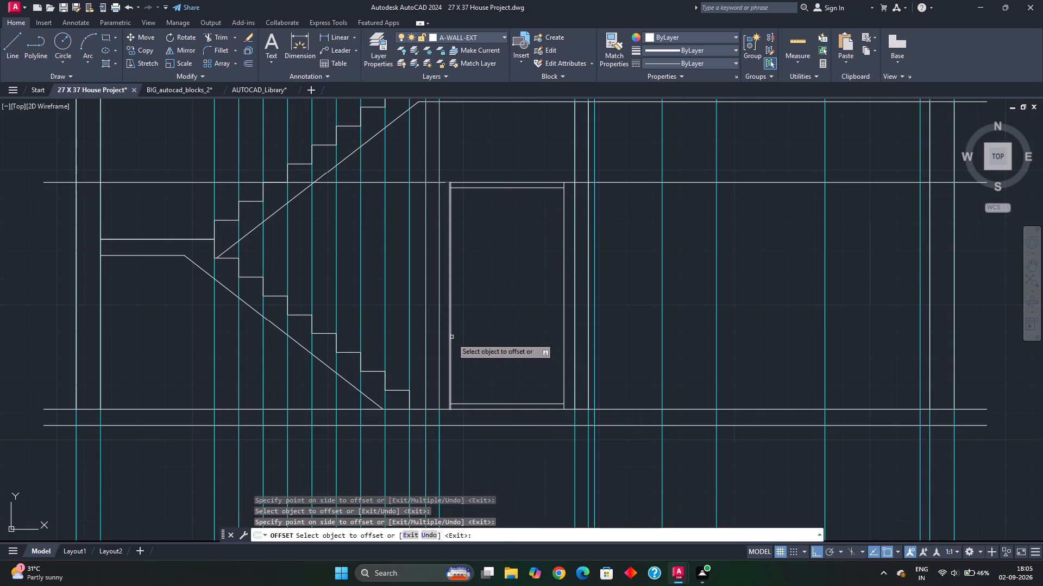
{"action": "left_click", "coordinate": [451, 337]}
{"action": "left_click", "coordinate": [470, 336]}
{"action": "left_click", "coordinate": [565, 339]}
{"action": "left_click", "coordinate": [538, 340]}
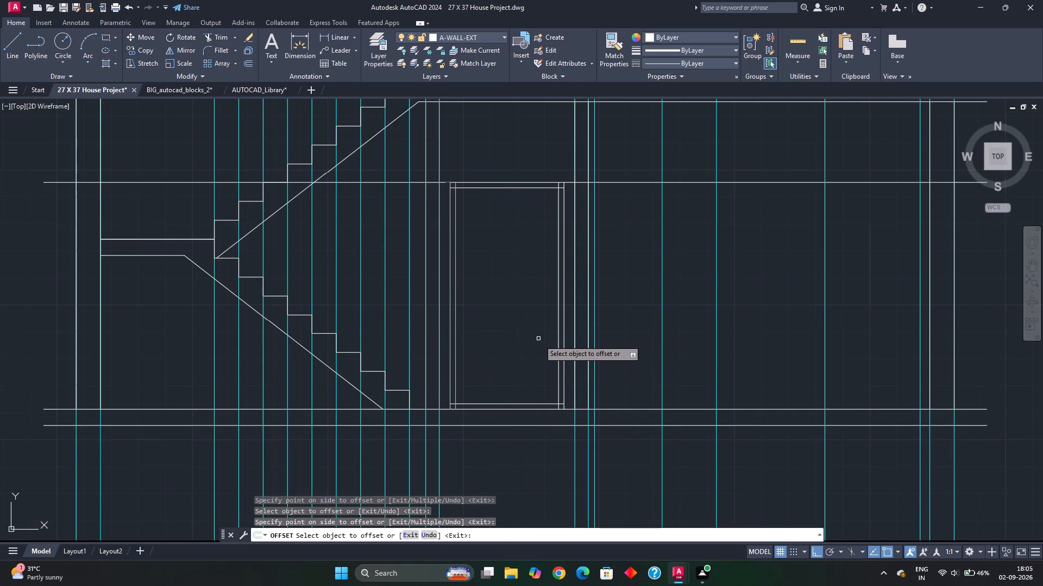
Offset the frame's inner bottom line 1" upward.
{"action": "left_click", "coordinate": [518, 404]}
{"action": "type", "text": "1\""}
{"action": "key", "text": "Return"}
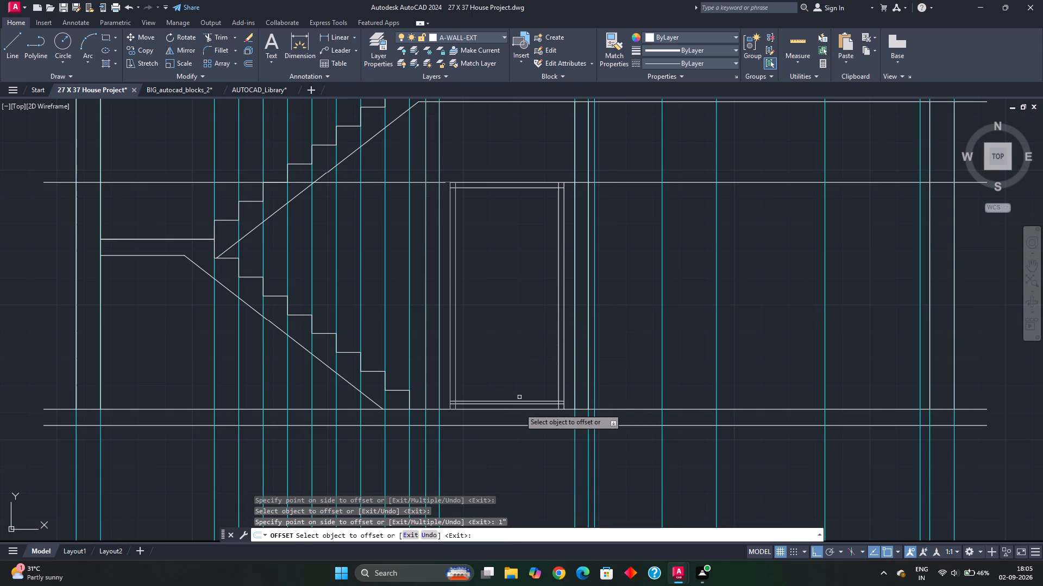
{"action": "key", "text": "Escape"}
Trim the overlapping line ends at both bottom corners of the door frame, ending them at the inner frame's edges.
{"action": "type", "text": "tr"}
{"action": "key", "text": "space"}
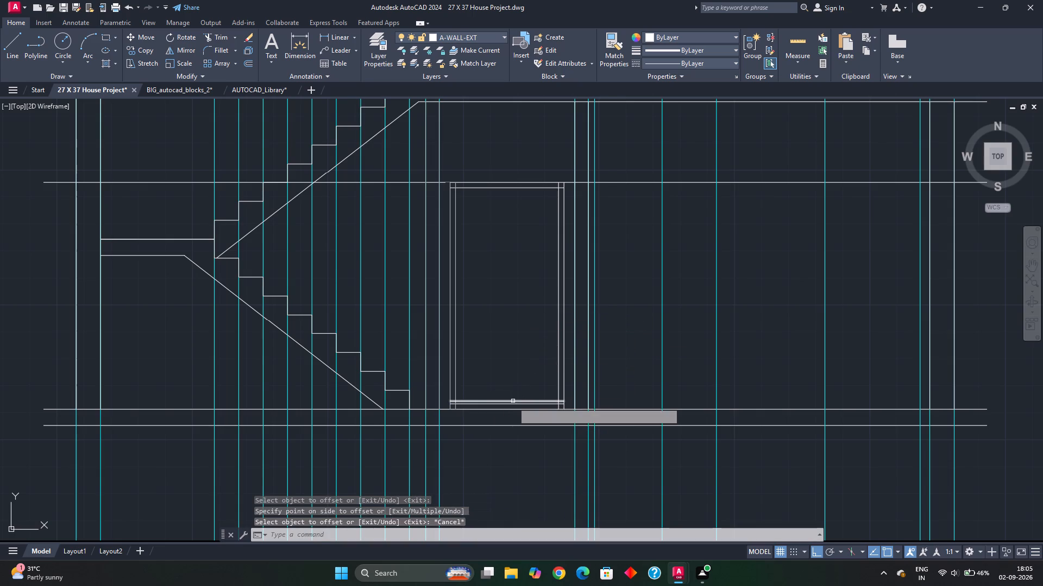
{"action": "scroll", "coordinate": [487, 405], "scroll_direction": "up", "scroll_amount": 3}
{"action": "left_click", "coordinate": [372, 418]}
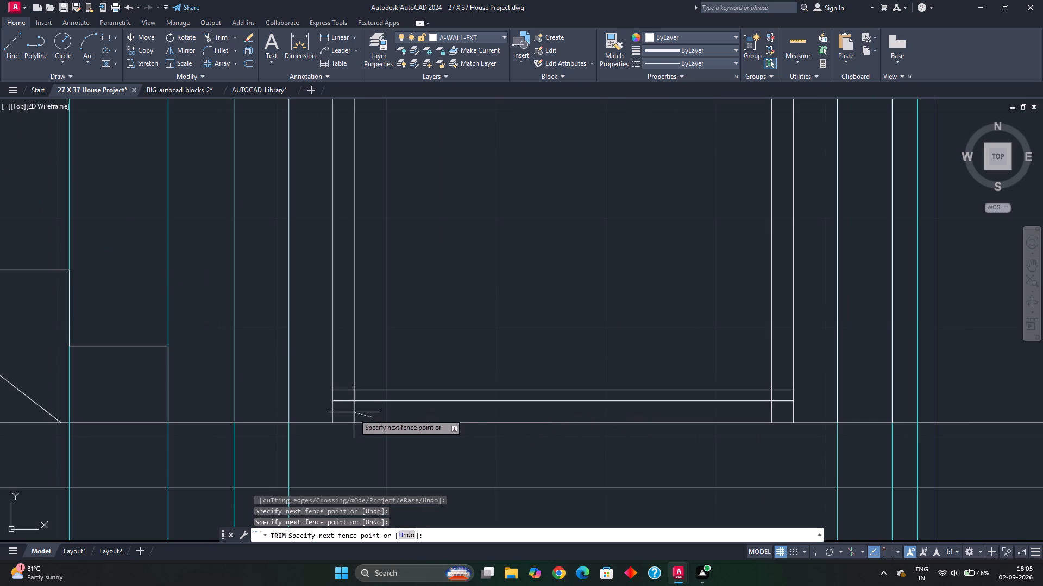
{"action": "left_click", "coordinate": [340, 402]}
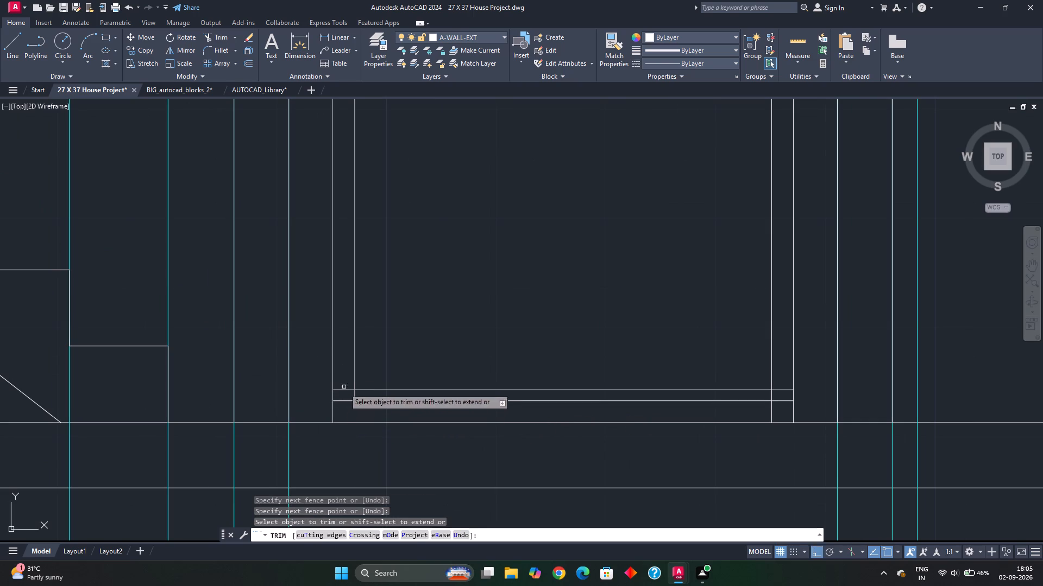
{"action": "left_click_drag", "start_coordinate": [344, 385], "coordinate": [347, 414]}
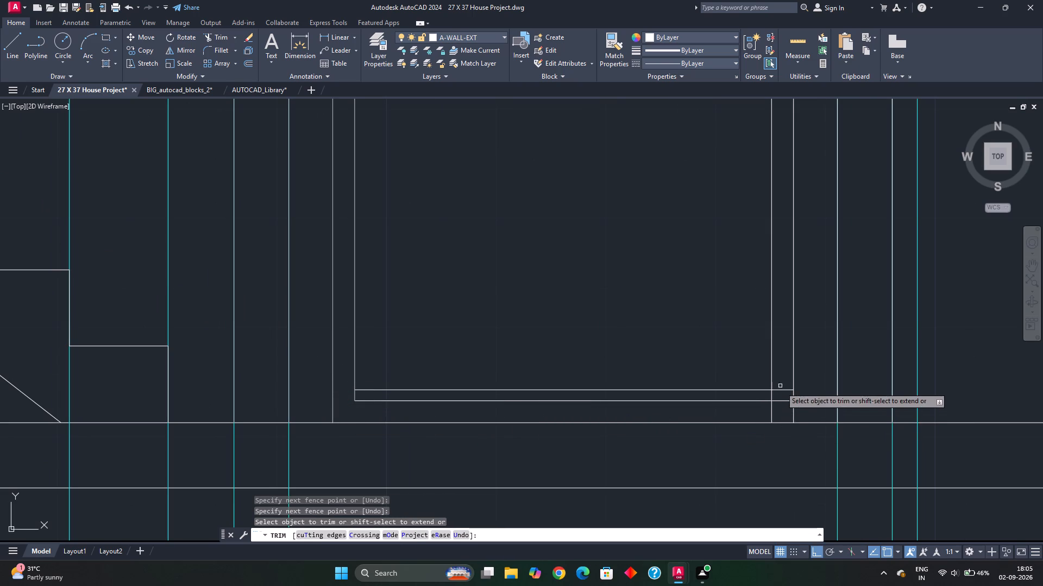
{"action": "left_click", "coordinate": [783, 384]}
{"action": "left_click", "coordinate": [777, 413]}
{"action": "left_click_drag", "start_coordinate": [769, 412], "coordinate": [781, 411]}
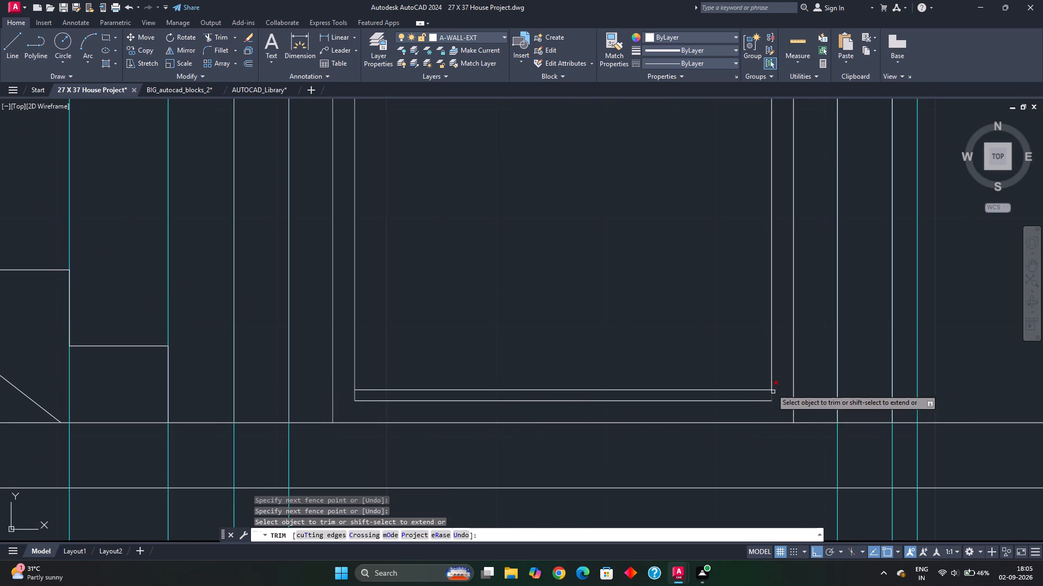
Trim the overlapping line ends at both top corners of the door frame, ending them at the inner frame's edges.
{"action": "scroll", "coordinate": [768, 382], "scroll_direction": "down", "scroll_amount": 2}
{"action": "middle_click_drag", "start_coordinate": [697, 268], "coordinate": [684, 422]}
{"action": "scroll", "coordinate": [630, 228], "scroll_direction": "up", "scroll_amount": 3}
{"action": "middle_click_drag", "start_coordinate": [534, 230], "coordinate": [541, 384]}
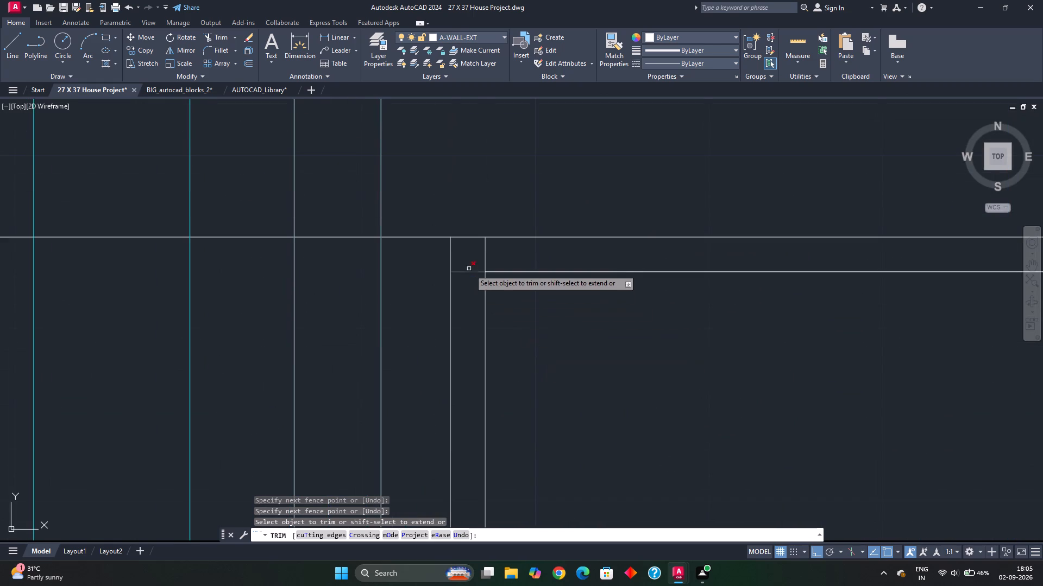
{"action": "left_click", "coordinate": [490, 253]}
{"action": "left_click", "coordinate": [467, 273]}
{"action": "scroll", "coordinate": [611, 329], "scroll_direction": "down", "scroll_amount": 2}
{"action": "middle_click_drag", "start_coordinate": [707, 345], "coordinate": [541, 337]}
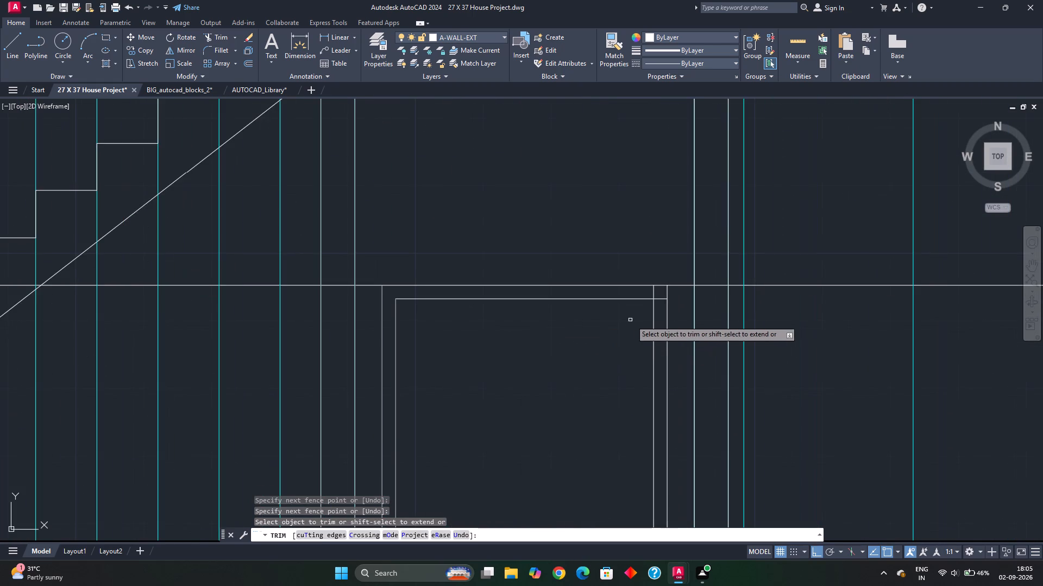
{"action": "scroll", "coordinate": [649, 303], "scroll_direction": "up", "scroll_amount": 2}
{"action": "left_click_drag", "start_coordinate": [652, 279], "coordinate": [657, 281]}
{"action": "left_click", "coordinate": [673, 298]}
{"action": "scroll", "coordinate": [630, 335], "scroll_direction": "down", "scroll_amount": 1}
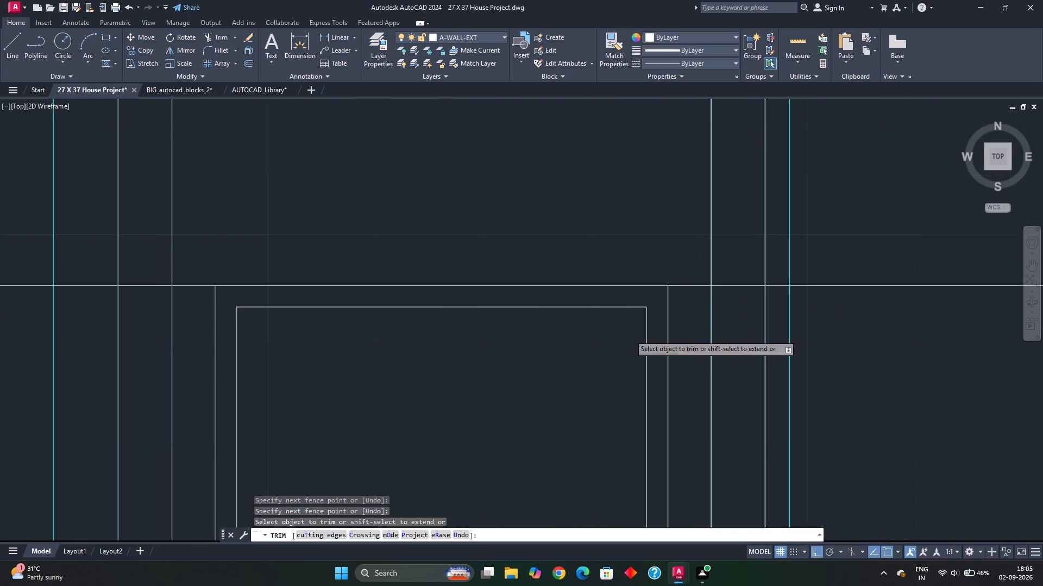
{"action": "scroll", "coordinate": [555, 356], "scroll_direction": "down", "scroll_amount": 2}
{"action": "middle_click_drag", "start_coordinate": [518, 377], "coordinate": [527, 290]}
{"action": "middle_click_drag", "start_coordinate": [533, 305], "coordinate": [539, 257]}
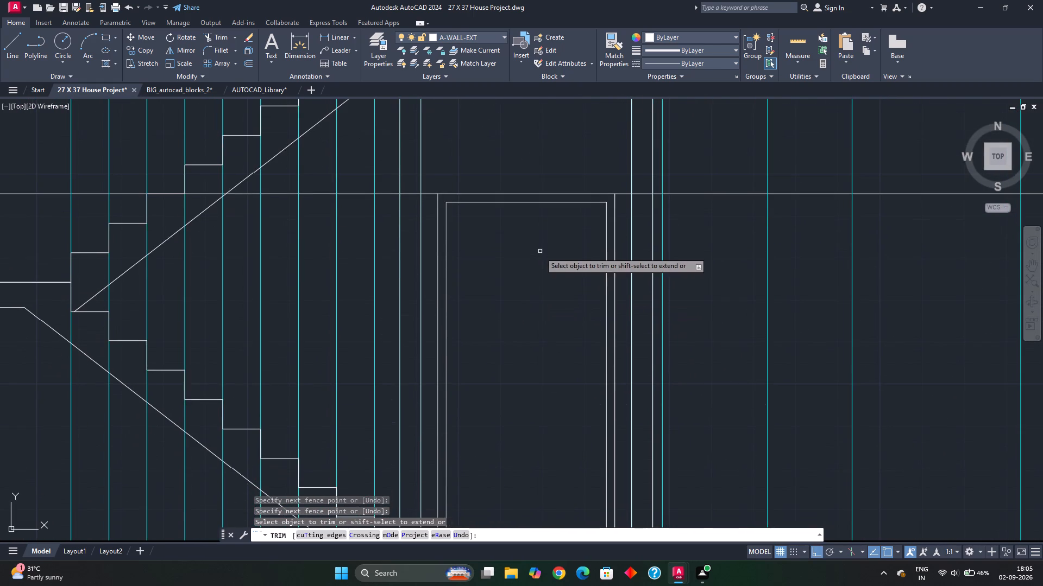
{"action": "key", "text": "Escape"}
Draw a vertical centre line inside the door frame from the inner top line's midpoint to the inner bottom line's midpoint.
{"action": "middle_click_drag", "start_coordinate": [533, 263], "coordinate": [521, 185]}
{"action": "scroll", "coordinate": [521, 185], "scroll_direction": "down", "scroll_amount": 1}
{"action": "middle_click_drag", "start_coordinate": [525, 213], "coordinate": [527, 230]}
{"action": "key", "text": "l"}
{"action": "key", "text": "Return"}
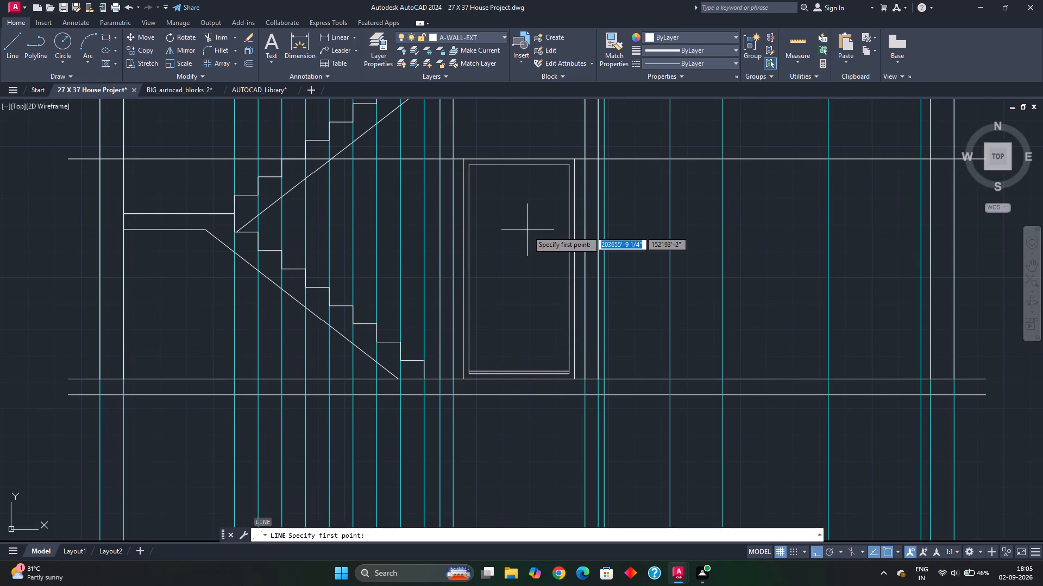
{"action": "left_click", "coordinate": [518, 165]}
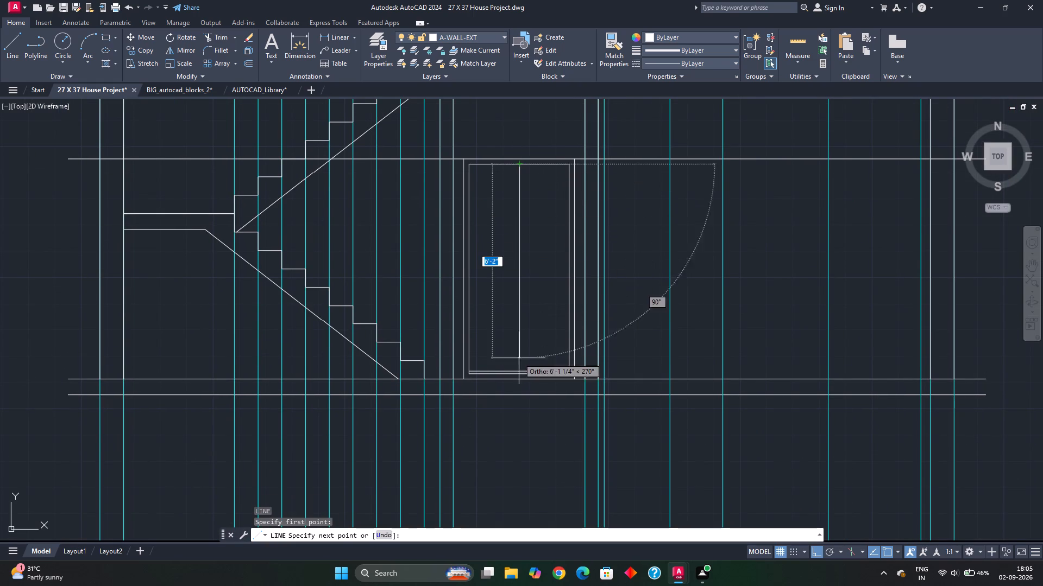
{"action": "left_click", "coordinate": [523, 374]}
Trim the door's centre line so it ends at the upper of the two inner bottom lines.
{"action": "scroll", "coordinate": [546, 334], "scroll_direction": "up", "scroll_amount": 3}
{"action": "scroll", "coordinate": [510, 399], "scroll_direction": "up", "scroll_amount": 1}
{"action": "middle_click_drag", "start_coordinate": [510, 399], "coordinate": [510, 368]}
{"action": "type", "text": "tr"}
{"action": "key", "text": "space"}
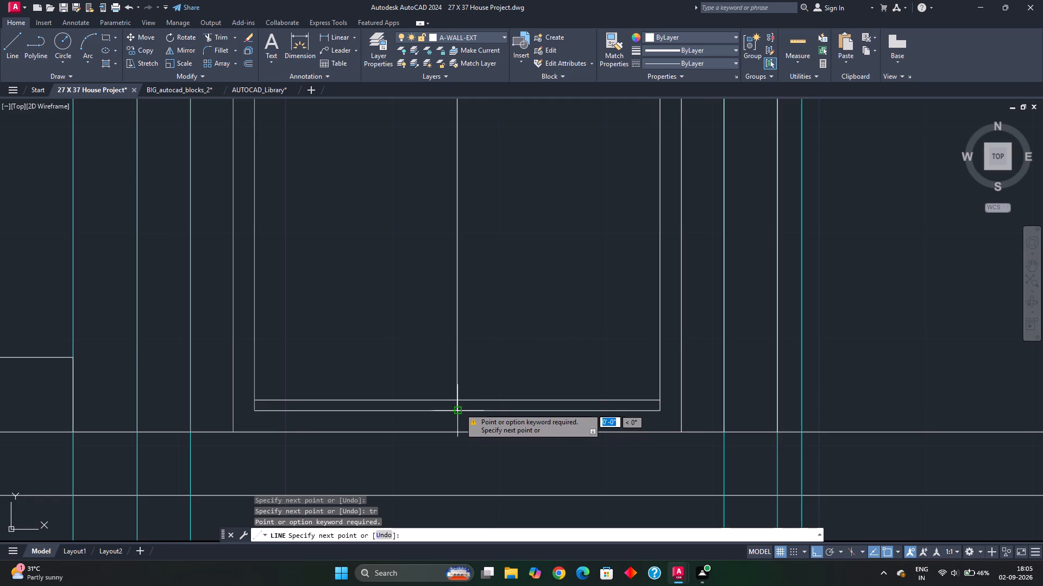
{"action": "key", "text": "Escape"}
{"action": "key", "text": "Escape"}
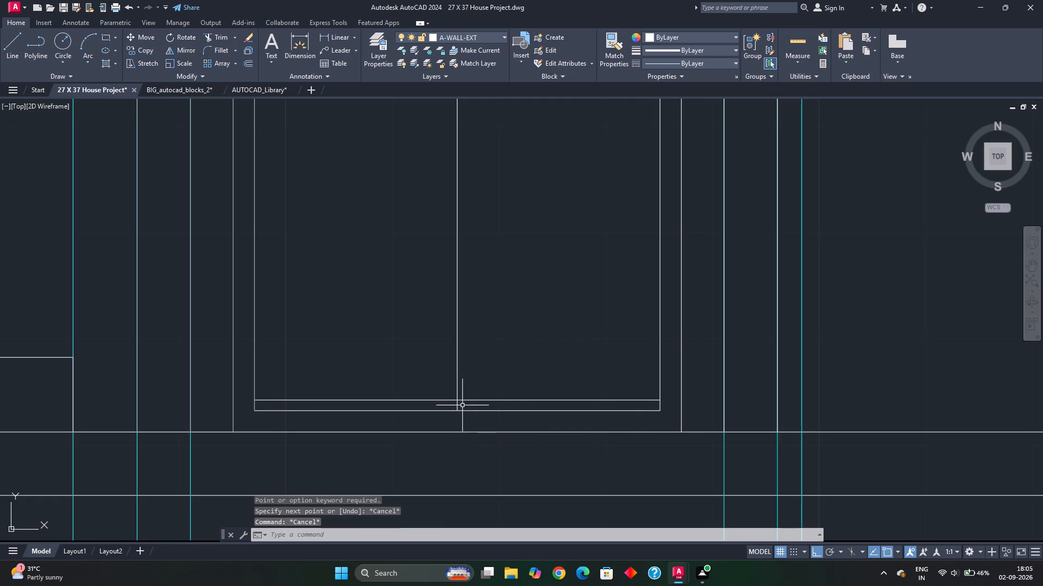
{"action": "key", "text": "t"}
{"action": "key", "text": "r"}
{"action": "key", "text": "space"}
{"action": "left_click", "coordinate": [457, 405]}
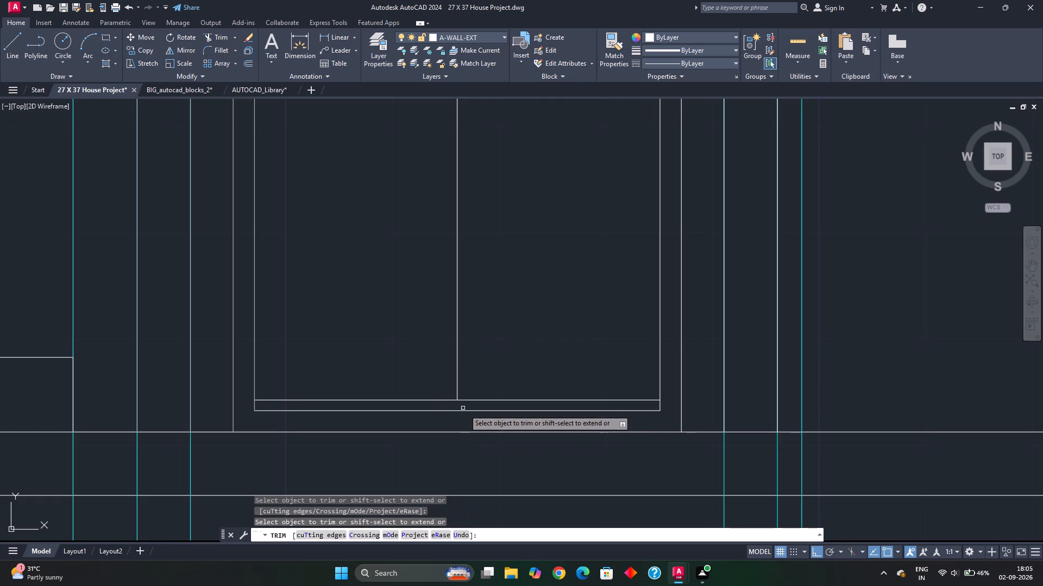
Draw a diagonal line from the midpoint of the door's left inner edge to the top end of the centre line.
{"action": "scroll", "coordinate": [482, 366], "scroll_direction": "down", "scroll_amount": 2}
{"action": "middle_click_drag", "start_coordinate": [498, 325], "coordinate": [500, 371]}
{"action": "scroll", "coordinate": [505, 292], "scroll_direction": "down", "scroll_amount": 1}
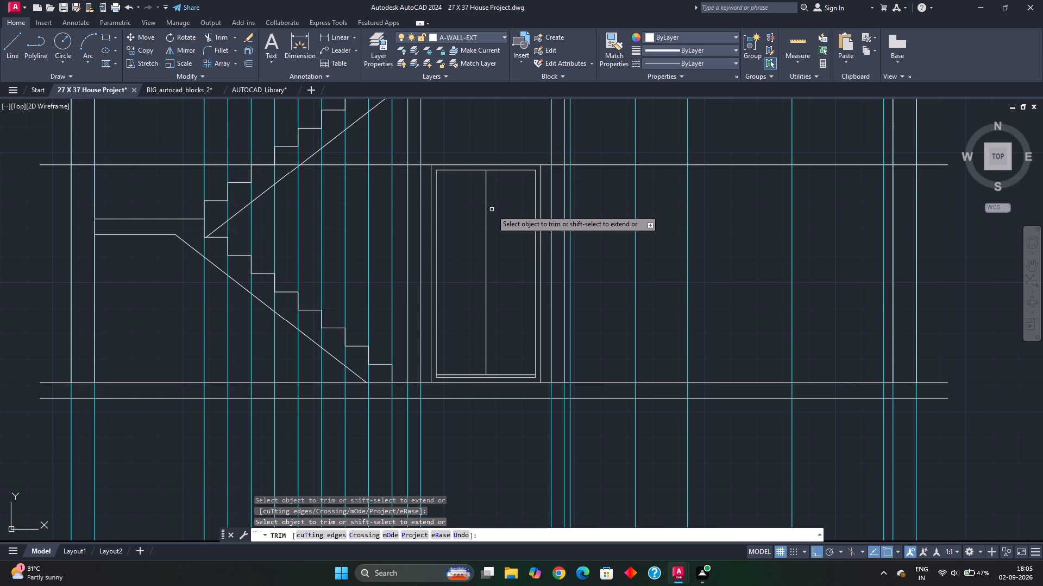
{"action": "key", "text": "l"}
{"action": "key", "text": "Return"}
{"action": "scroll", "coordinate": [492, 224], "scroll_direction": "up", "scroll_amount": 2}
{"action": "key", "text": "Escape"}
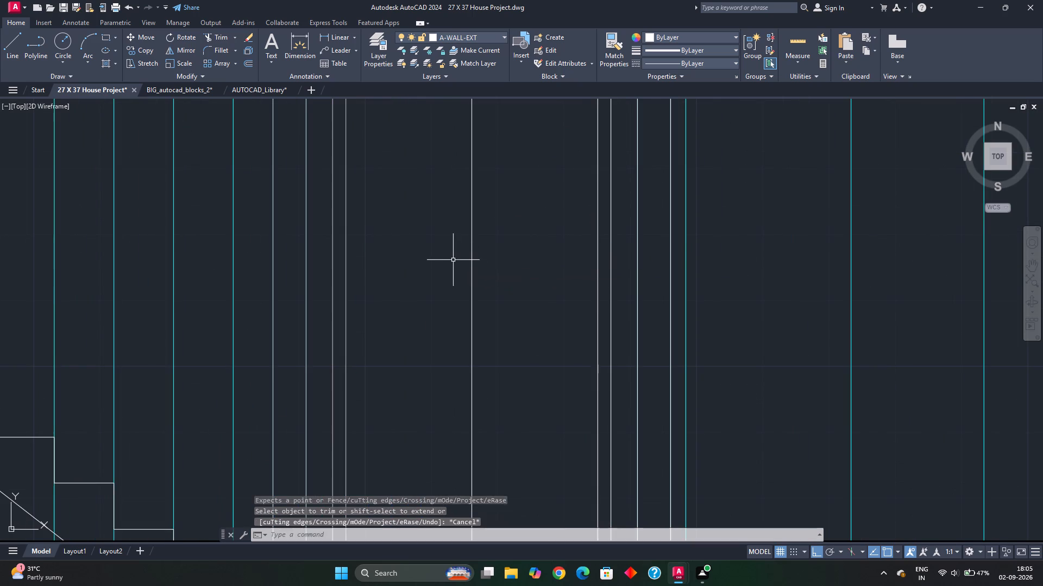
{"action": "key", "text": "Escape"}
{"action": "key", "text": "l"}
{"action": "key", "text": "Return"}
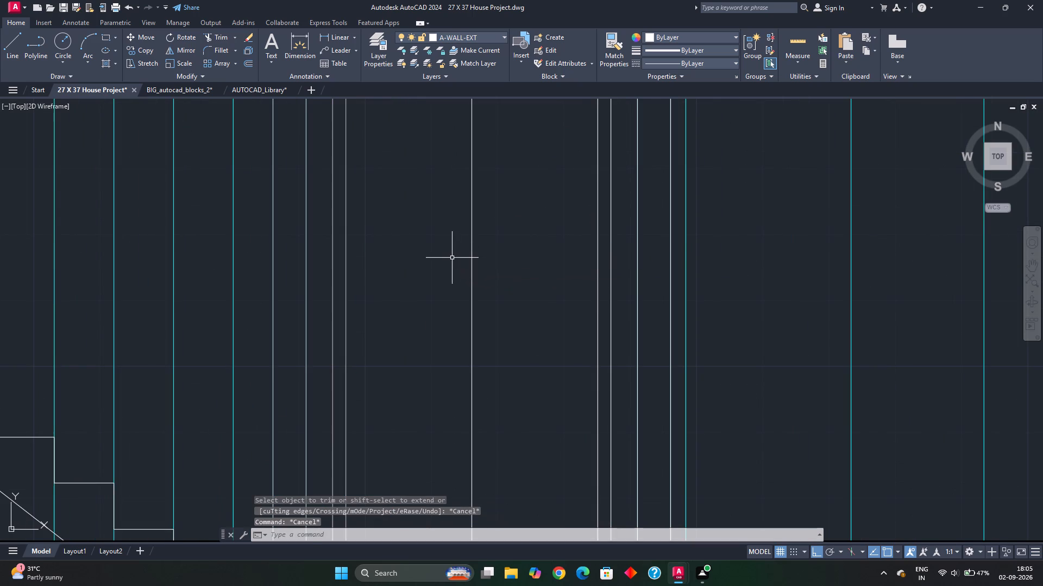
{"action": "left_click", "coordinate": [349, 346]}
{"action": "scroll", "coordinate": [384, 290], "scroll_direction": "down", "scroll_amount": 2}
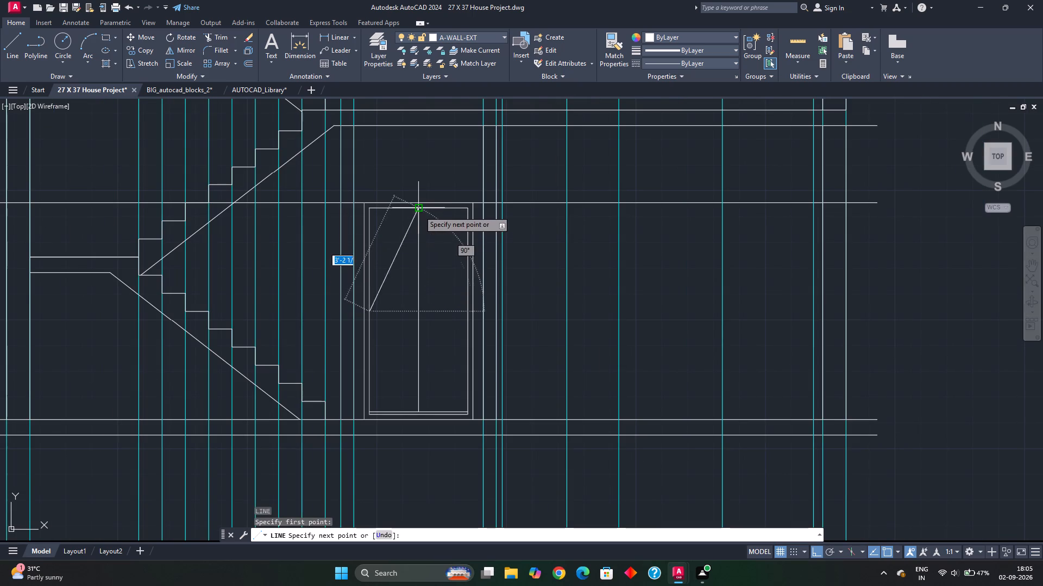
{"action": "left_click", "coordinate": [419, 210]}
{"action": "key", "text": "Escape"}
Draw a second diagonal from the midpoint of the door's left inner edge to the bottom end of the centre line.
{"action": "key", "text": "space"}
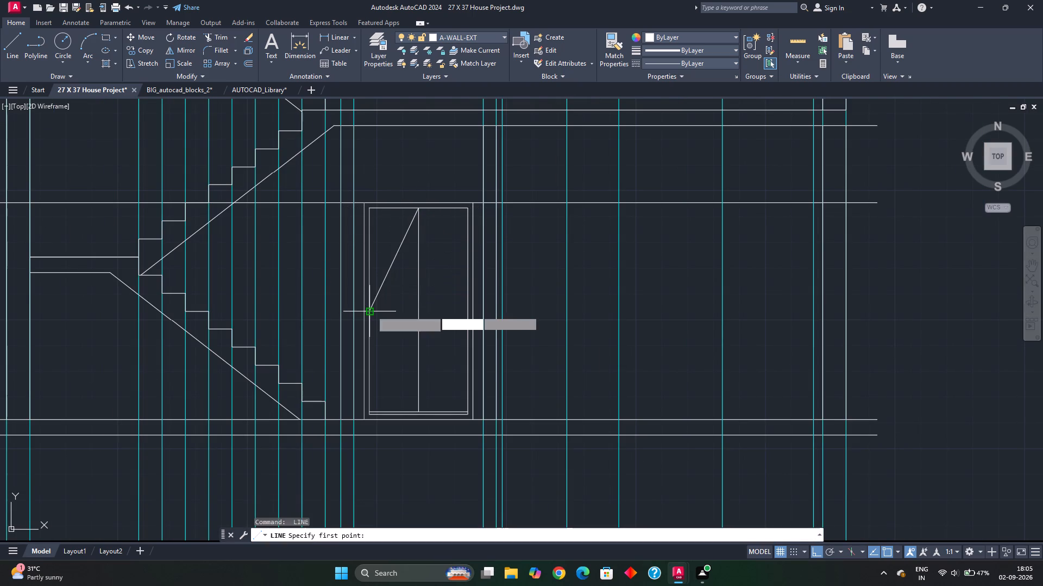
{"action": "left_click", "coordinate": [371, 310]}
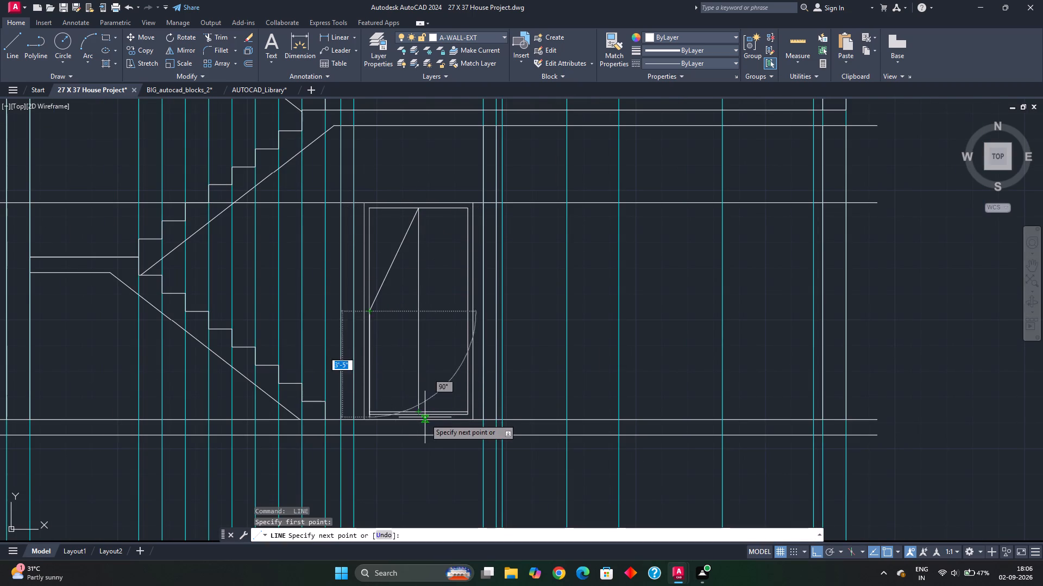
{"action": "left_click", "coordinate": [421, 412]}
{"action": "key", "text": "Escape"}
{"action": "key", "text": "Escape"}
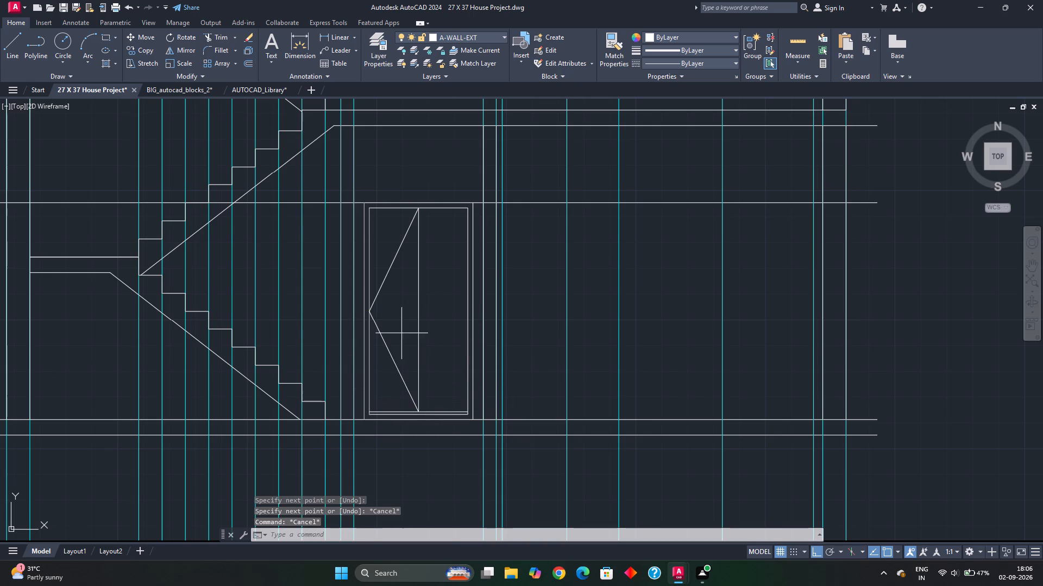
Mirror the two diagonal lines about the door's vertical centre line, keeping the originals.
{"action": "left_click", "coordinate": [401, 334]}
{"action": "left_click", "coordinate": [388, 360]}
{"action": "left_click", "coordinate": [398, 286]}
{"action": "left_click", "coordinate": [388, 250]}
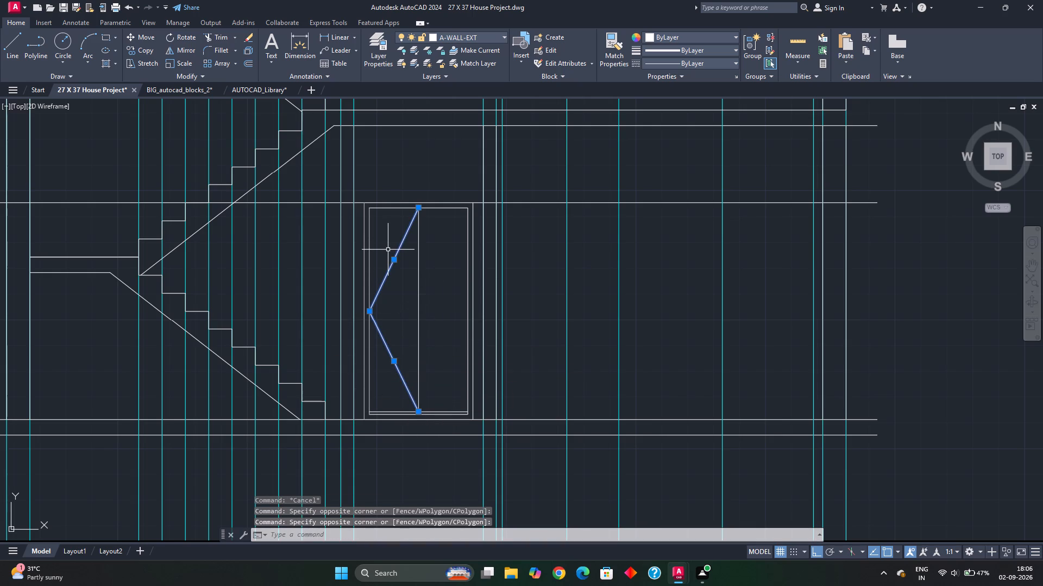
{"action": "key", "text": "m"}
{"action": "key", "text": "i"}
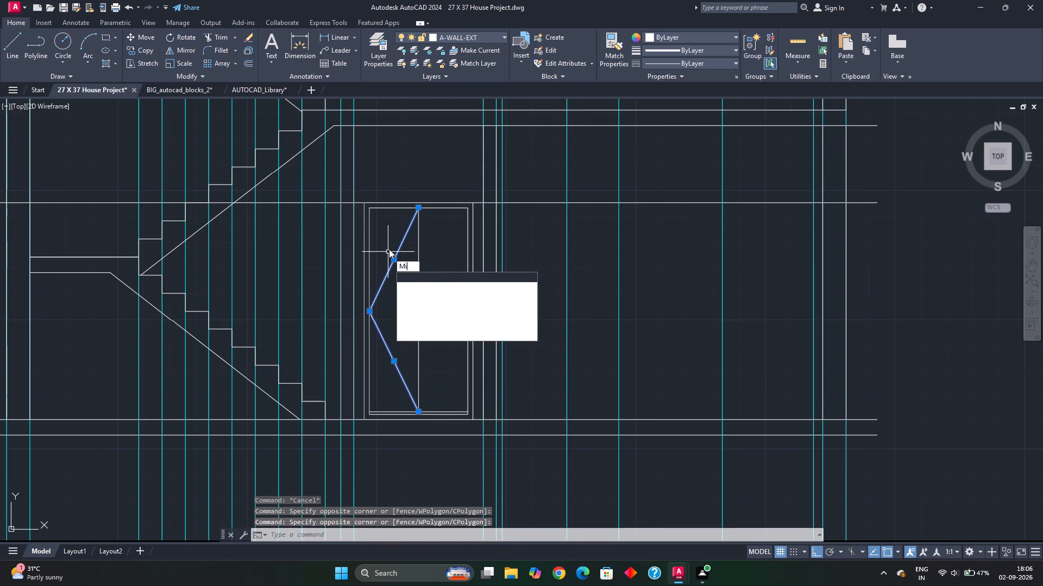
{"action": "key", "text": "space"}
{"action": "left_click", "coordinate": [418, 211]}
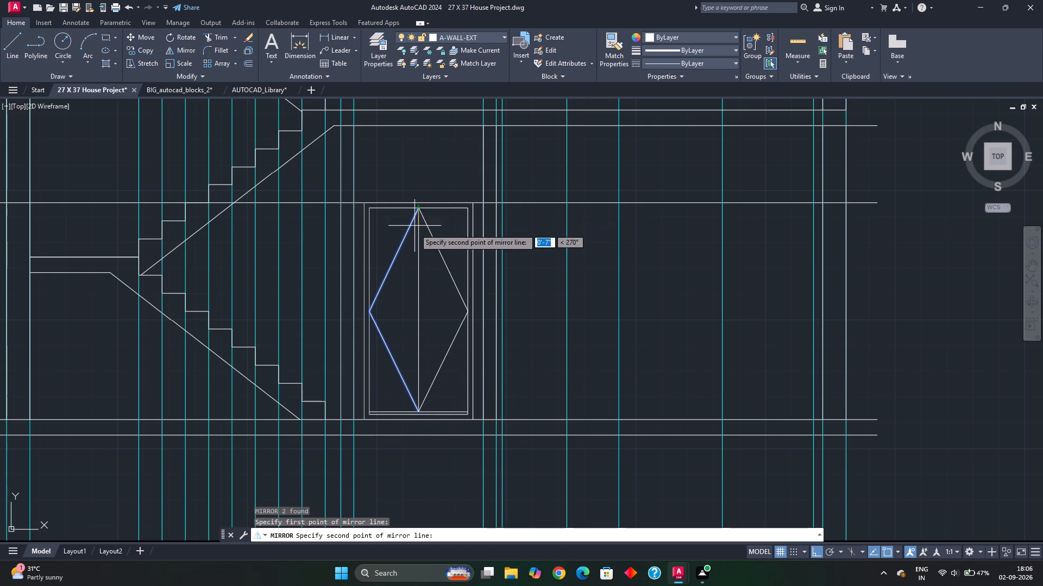
{"action": "left_click", "coordinate": [415, 273]}
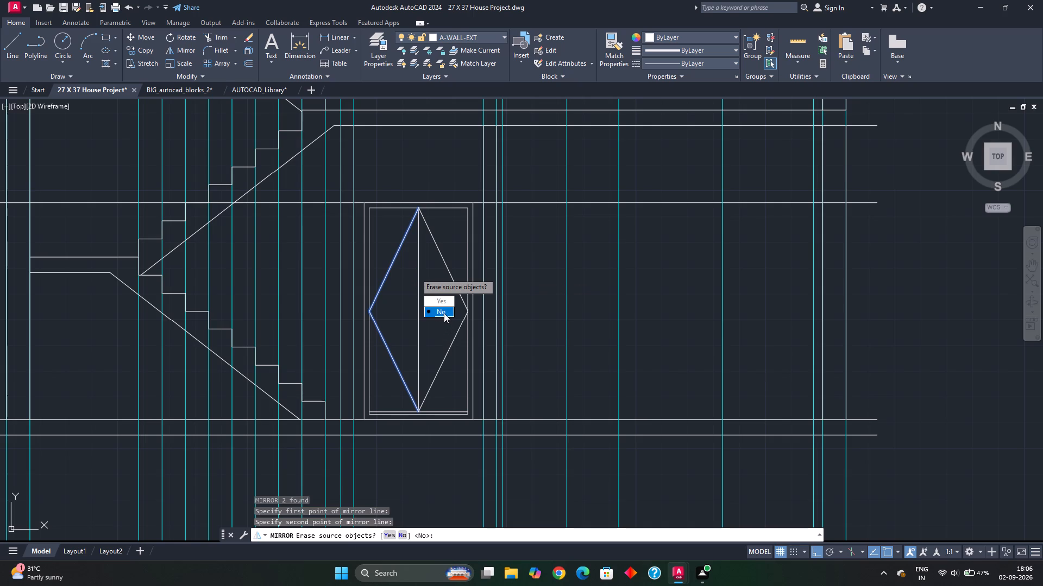
{"action": "left_click_drag", "start_coordinate": [444, 313], "coordinate": [415, 273]}
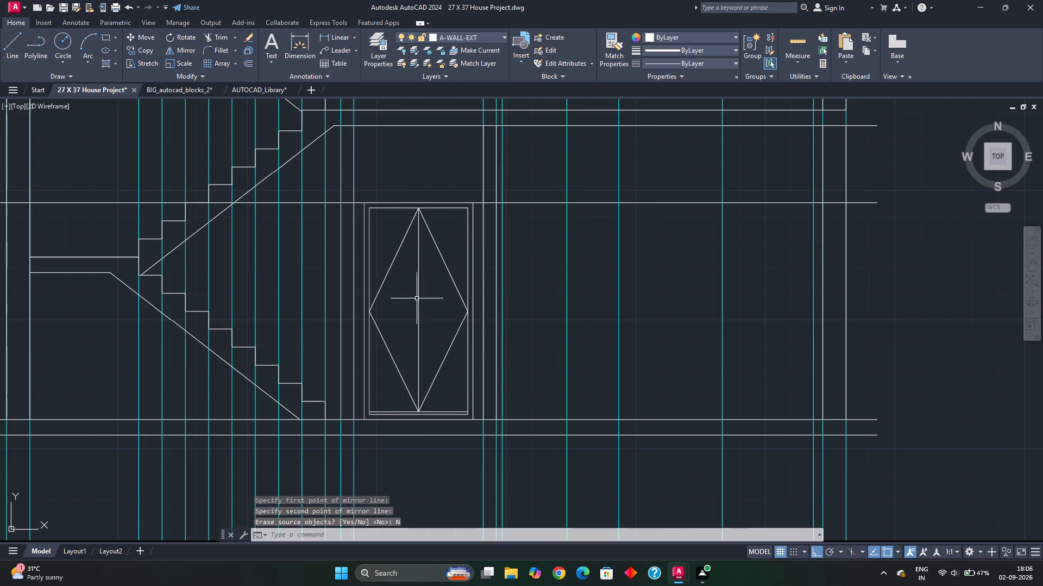
Draw a short horizontal line from the midpoint of the door's centre line into the right leaf.
{"action": "scroll", "coordinate": [433, 335], "scroll_direction": "up", "scroll_amount": 1}
{"action": "middle_click_drag", "start_coordinate": [416, 307], "coordinate": [458, 308]}
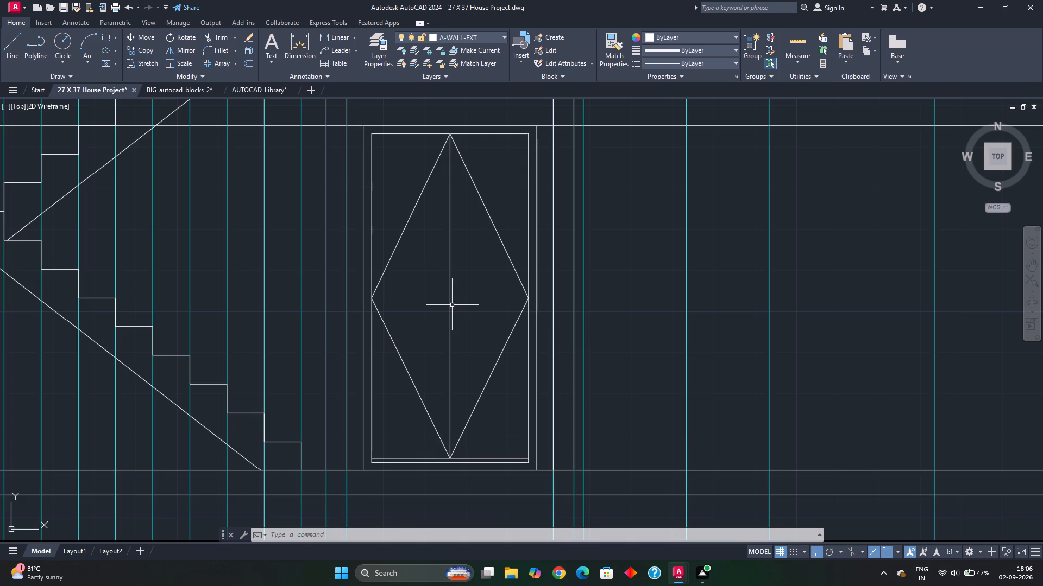
{"action": "key", "text": "l"}
{"action": "key", "text": "Return"}
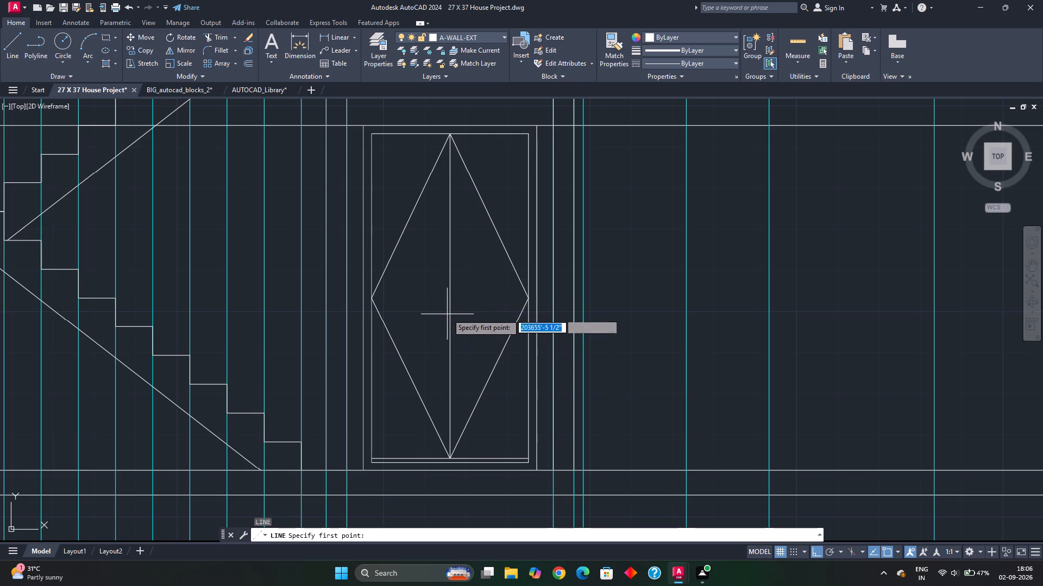
{"action": "left_click", "coordinate": [451, 299]}
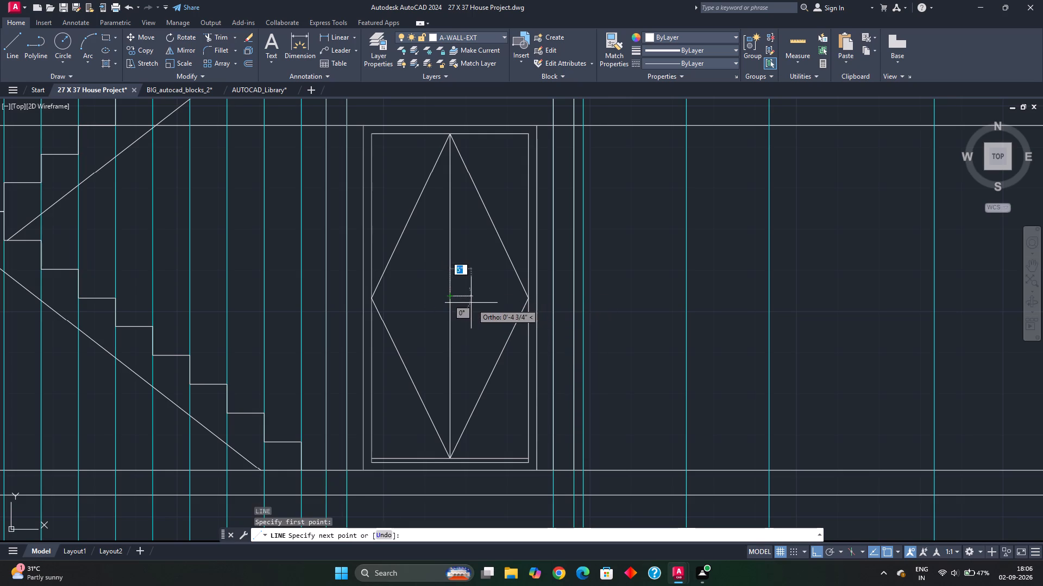
{"action": "left_click", "coordinate": [475, 303]}
{"action": "scroll", "coordinate": [473, 306], "scroll_direction": "up", "scroll_amount": 2}
{"action": "key", "text": "Escape"}
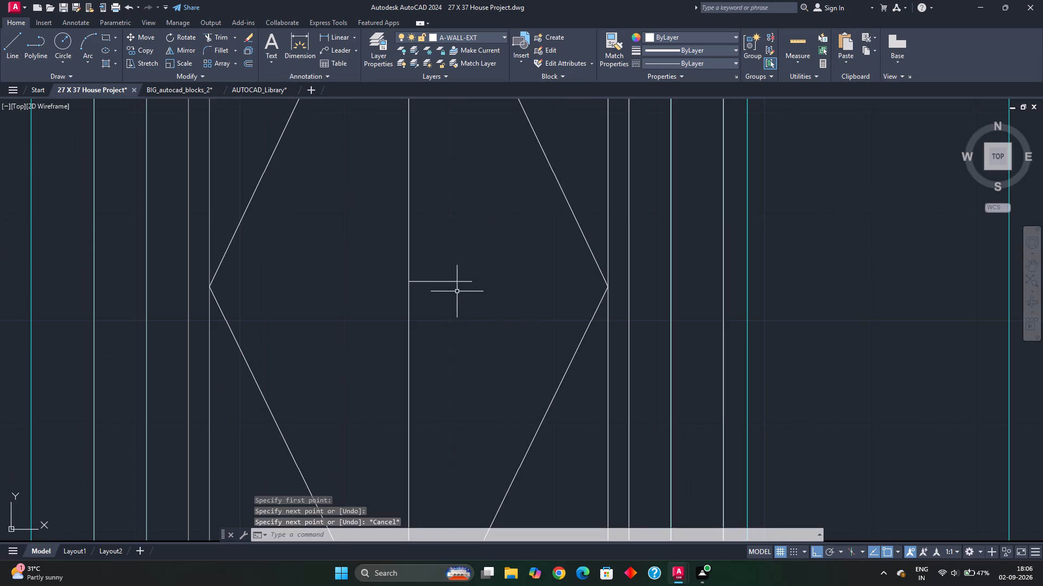
Offset the door's centre line 2" to the right, and offset the new line another 2" to the right.
{"action": "left_click", "coordinate": [407, 274]}
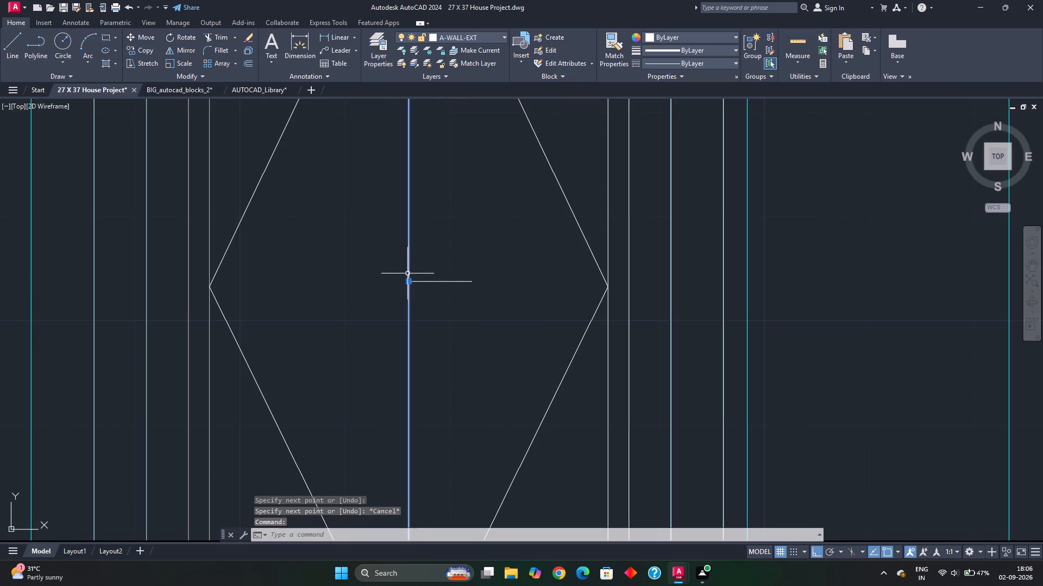
{"action": "key", "text": "o"}
{"action": "key", "text": "Return"}
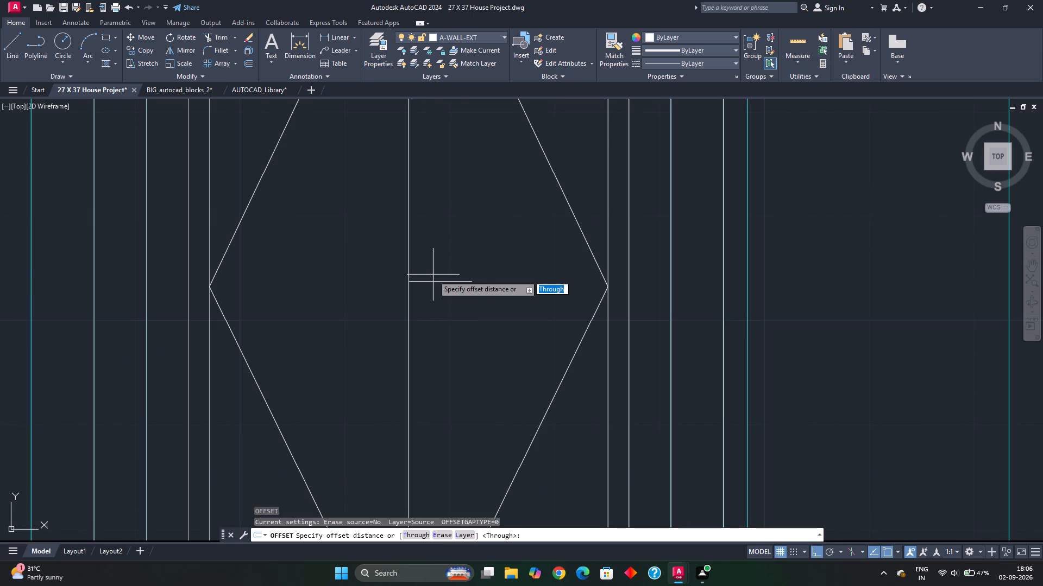
{"action": "key", "text": "2"}
{"action": "key", "text": "shift+quotedbl"}
{"action": "key", "text": "Return"}
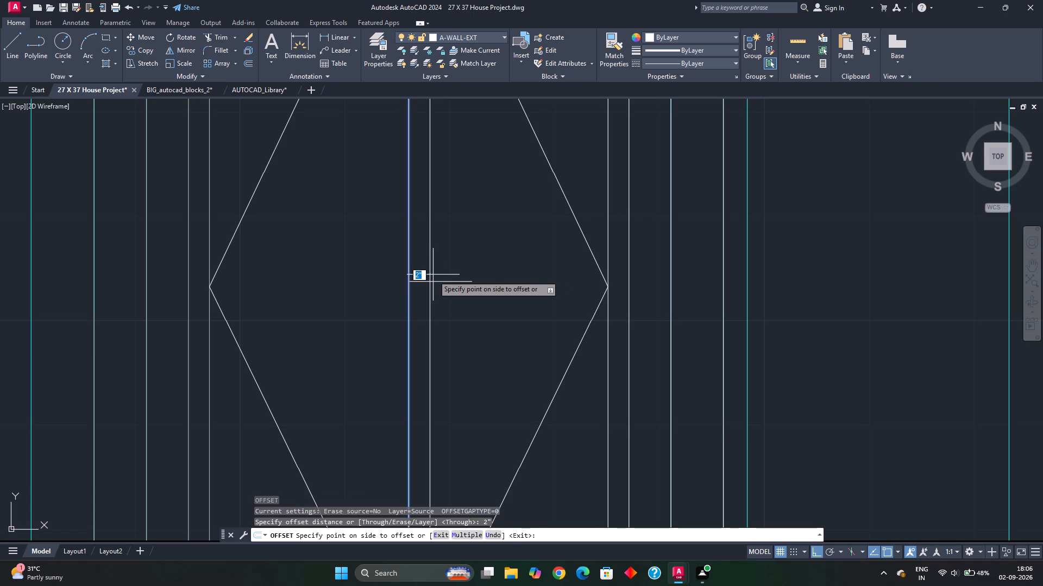
{"action": "left_click", "coordinate": [451, 257]}
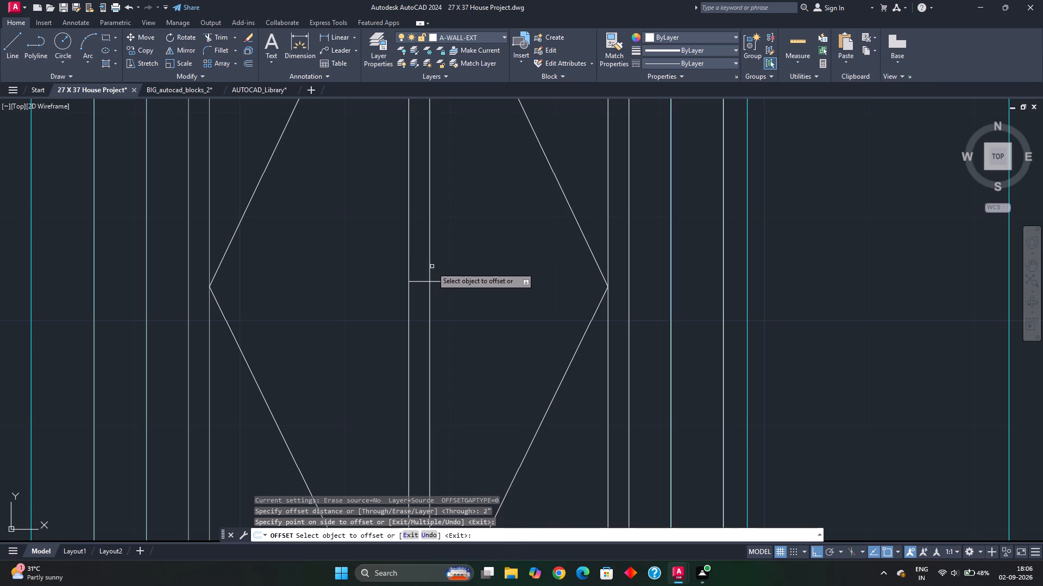
{"action": "left_click", "coordinate": [429, 260]}
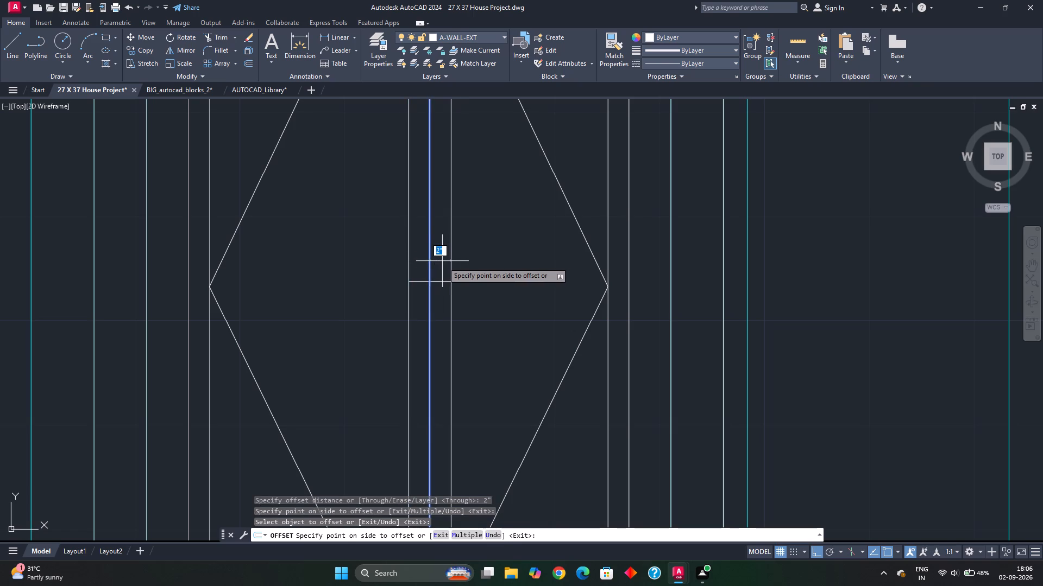
{"action": "left_click", "coordinate": [443, 262]}
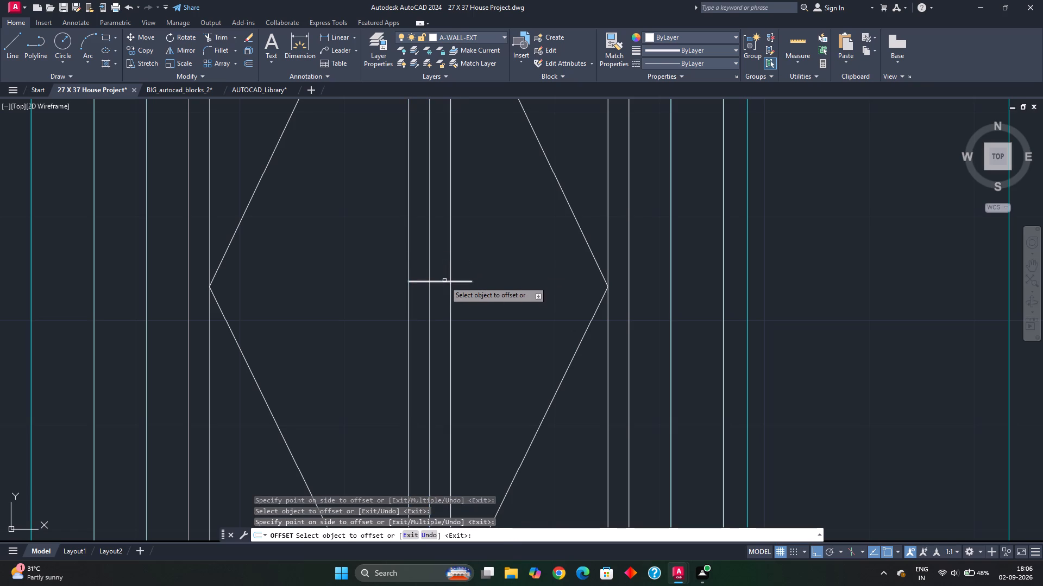
Offset the short horizontal line at the door's centre 3" upward and 3" downward.
{"action": "left_click", "coordinate": [444, 281]}
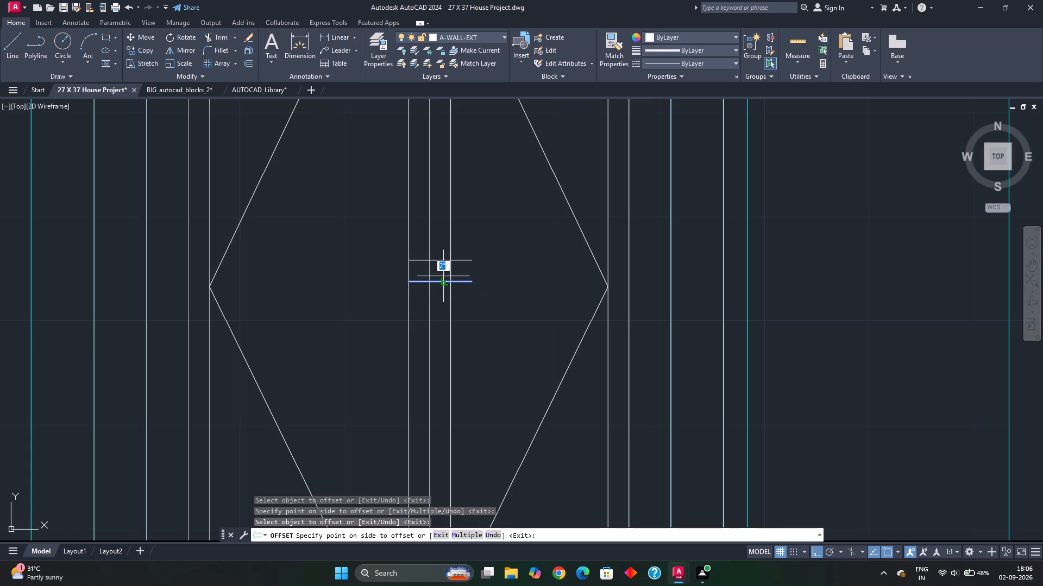
{"action": "key", "text": "3"}
{"action": "key", "text": "shift+quotedbl"}
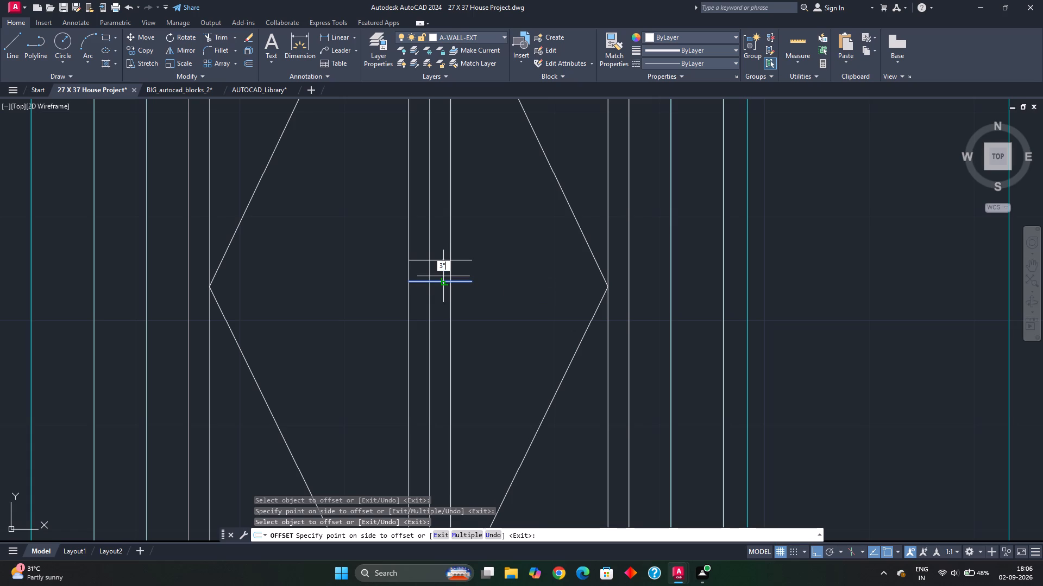
{"action": "key", "text": "Return"}
{"action": "left_click", "coordinate": [444, 281]}
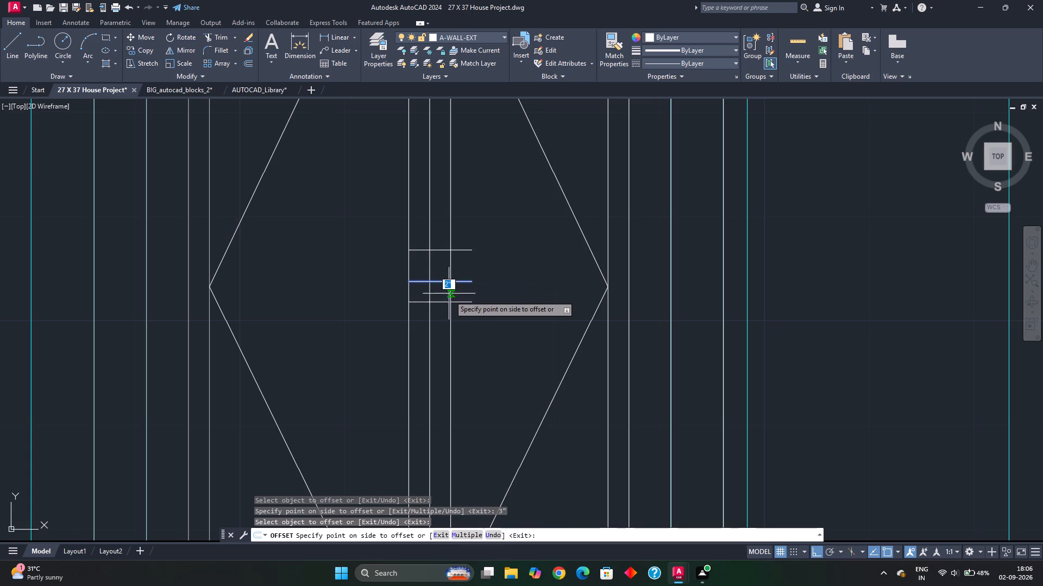
{"action": "key", "text": "3"}
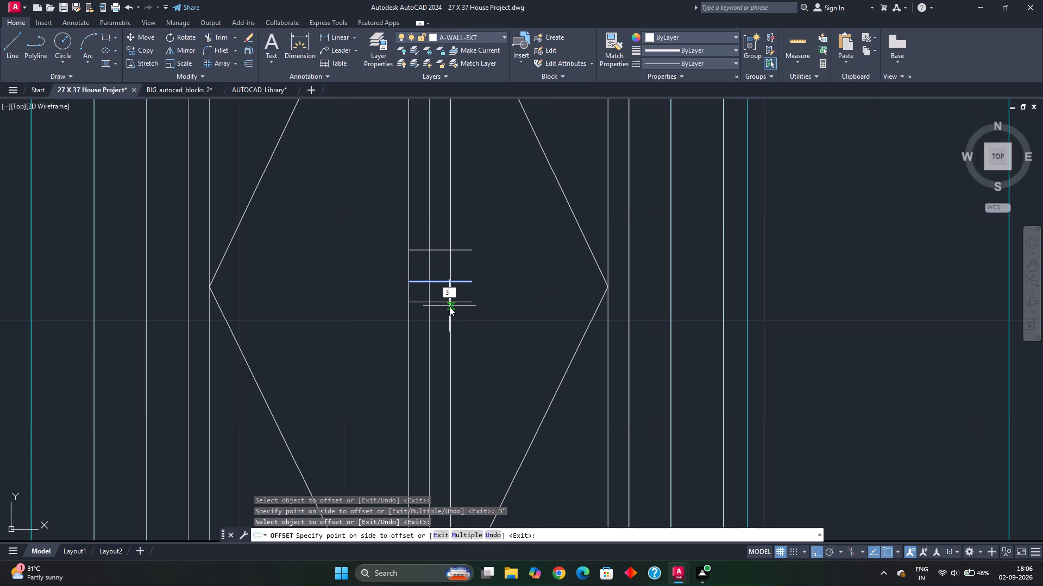
{"action": "key", "text": "shift+quotedbl"}
{"action": "key", "text": "Return"}
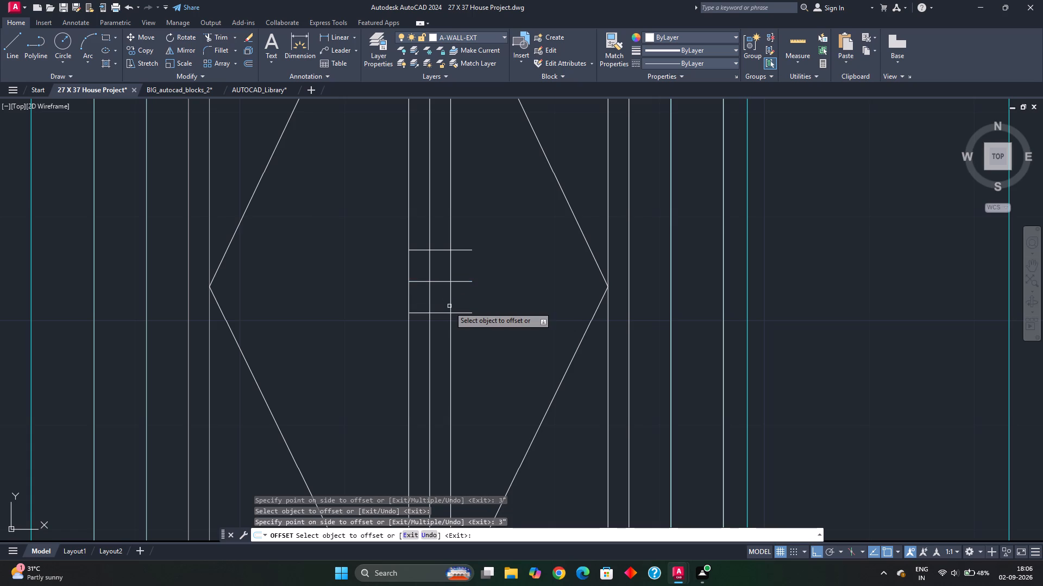
{"action": "key", "text": "Escape"}
Trim the offset verticals and short horizontals so only a small rectangular handle outline remains on the door's right leaf.
{"action": "type", "text": "tr"}
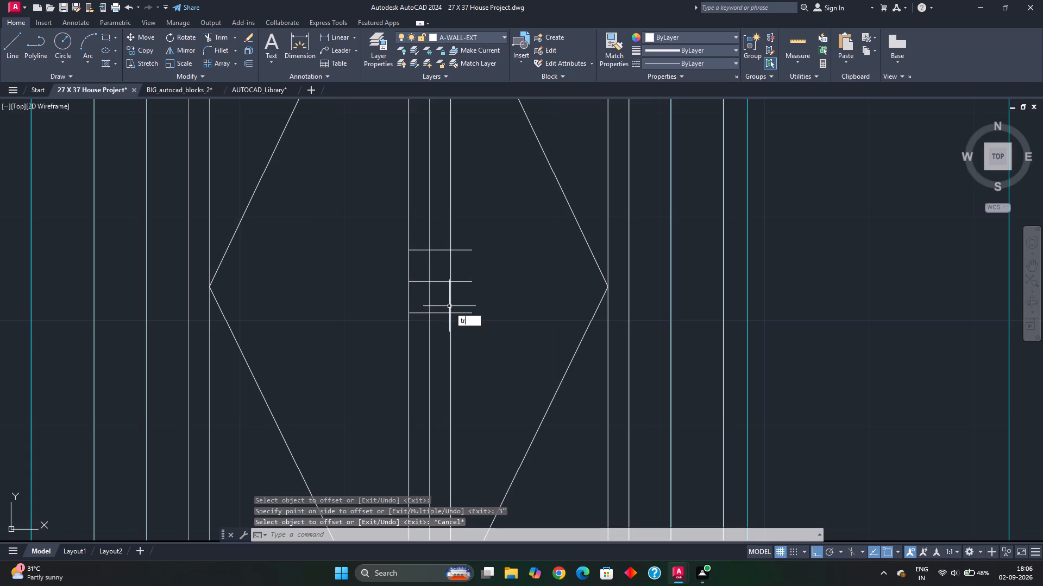
{"action": "key", "text": "space"}
{"action": "left_click", "coordinate": [468, 239]}
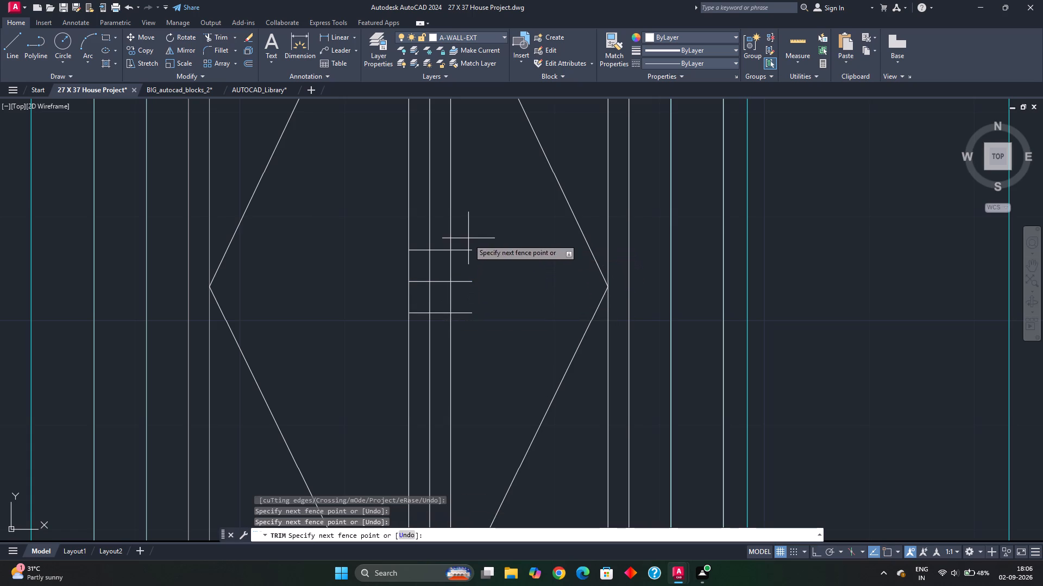
{"action": "left_click", "coordinate": [464, 326]}
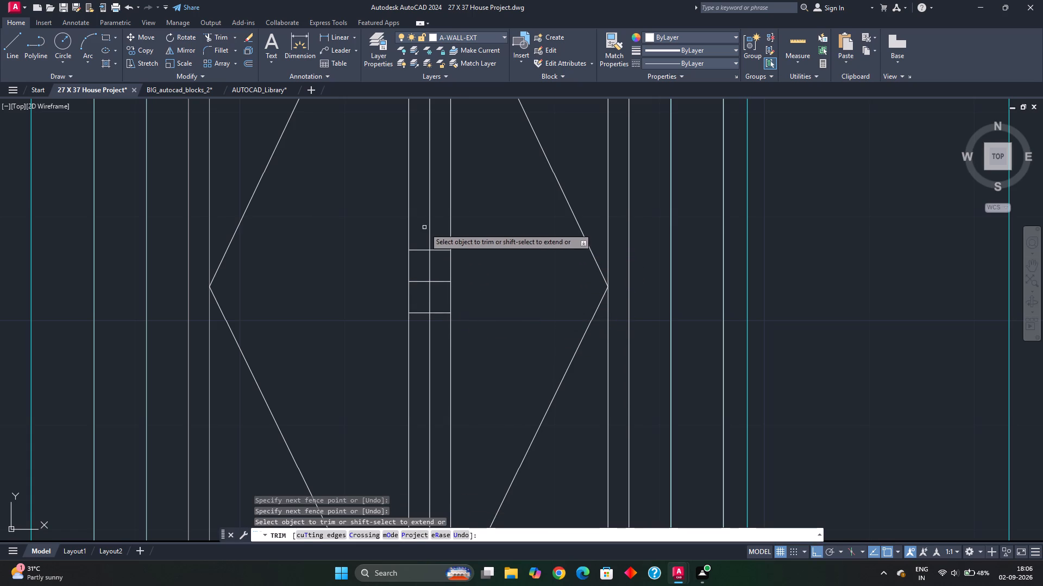
{"action": "left_click", "coordinate": [425, 227]}
{"action": "left_click", "coordinate": [462, 236]}
{"action": "left_click", "coordinate": [421, 246]}
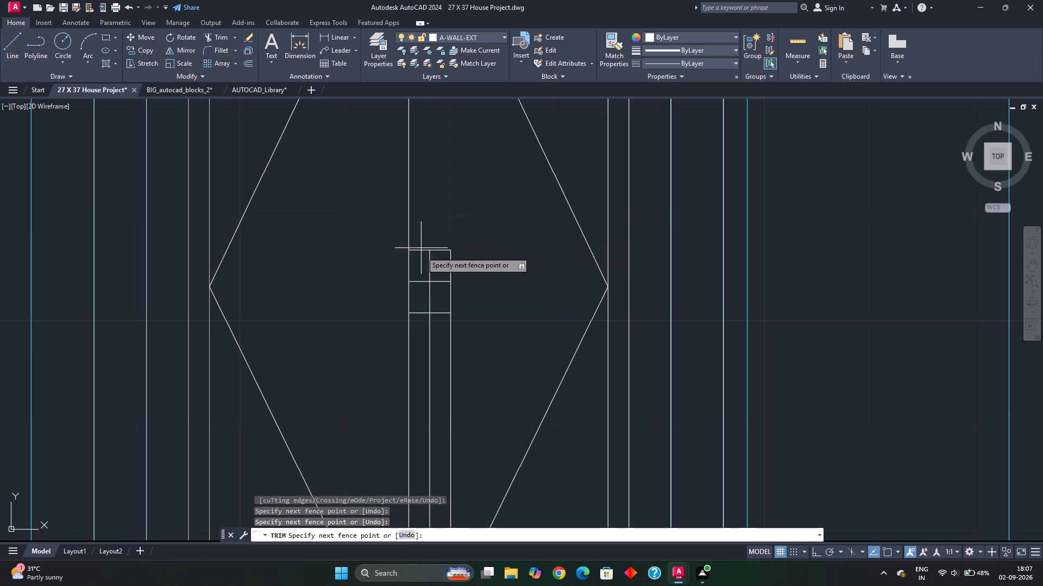
{"action": "left_click", "coordinate": [419, 321]}
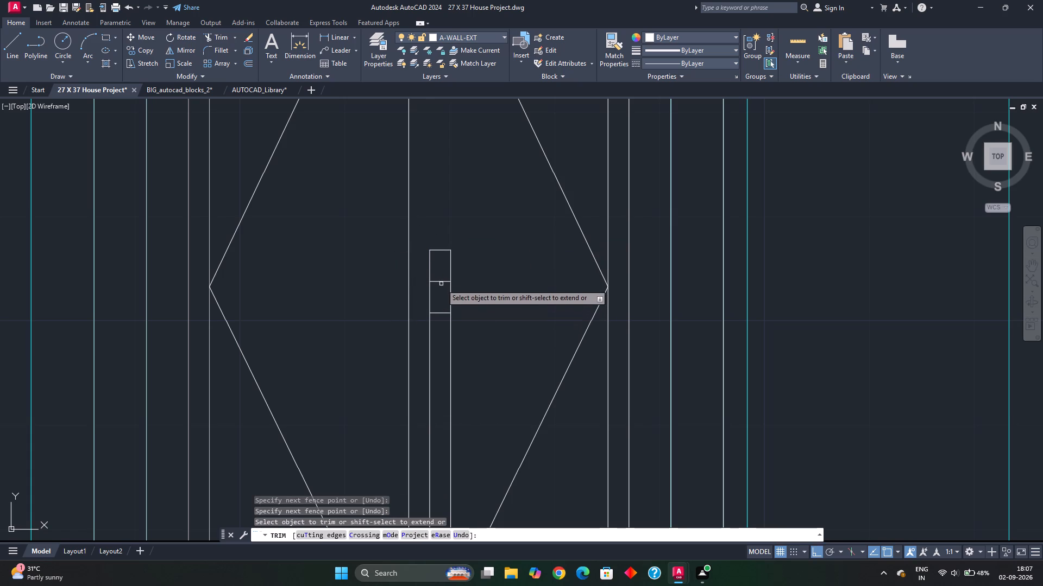
{"action": "left_click", "coordinate": [442, 281]}
{"action": "left_click", "coordinate": [457, 335]}
{"action": "left_click", "coordinate": [422, 335]}
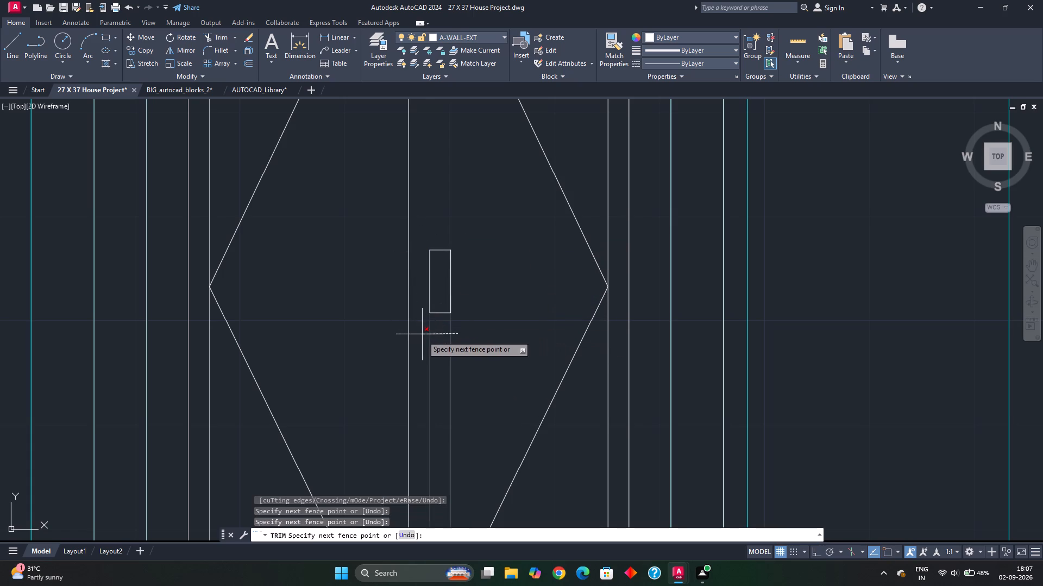
{"action": "scroll", "coordinate": [451, 316], "scroll_direction": "down", "scroll_amount": 2}
{"action": "key", "text": "Escape"}
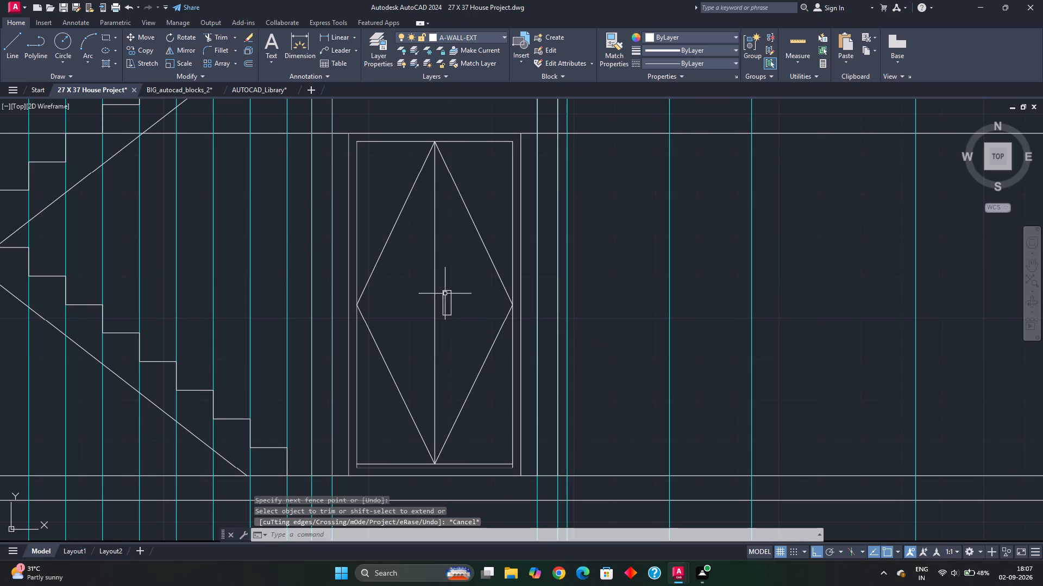
Mirror the rectangular handle about the door's vertical centre line onto the left leaf, keeping the original.
{"action": "left_click", "coordinate": [440, 288]}
{"action": "left_click", "coordinate": [456, 323]}
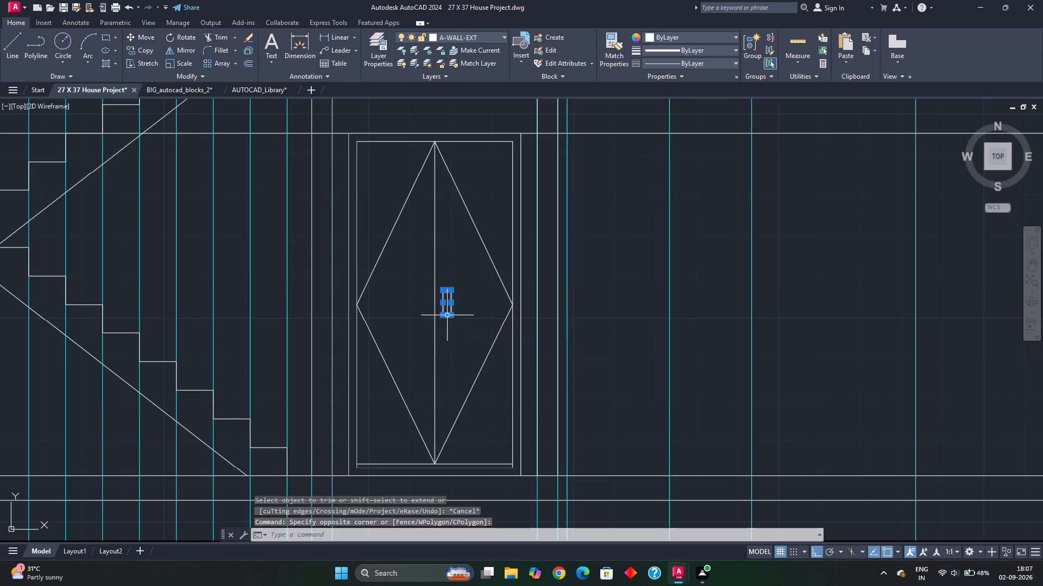
{"action": "type", "text": "mi"}
{"action": "key", "text": "Return"}
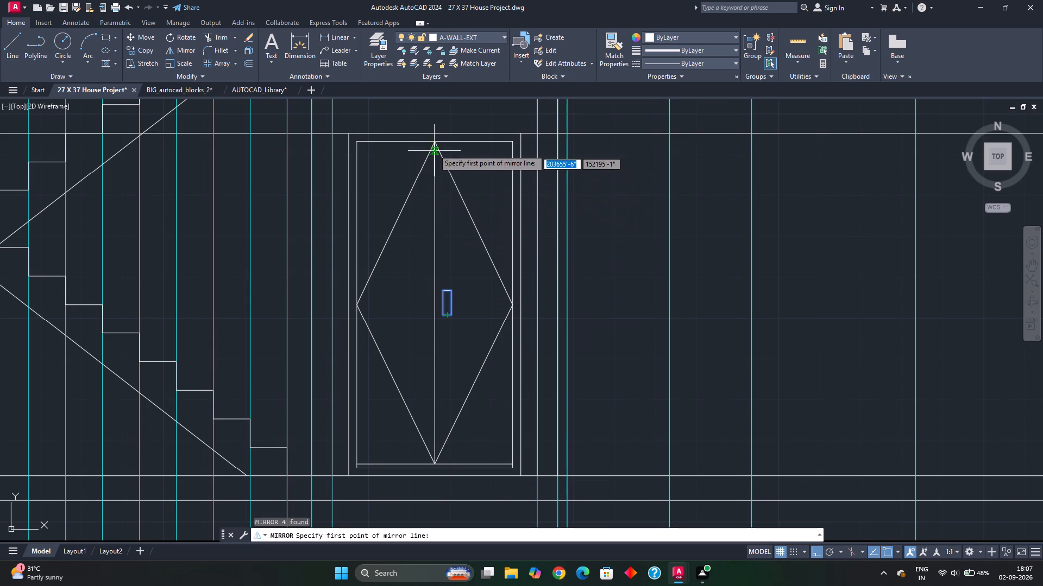
{"action": "left_click", "coordinate": [433, 143]}
{"action": "left_click", "coordinate": [443, 267]}
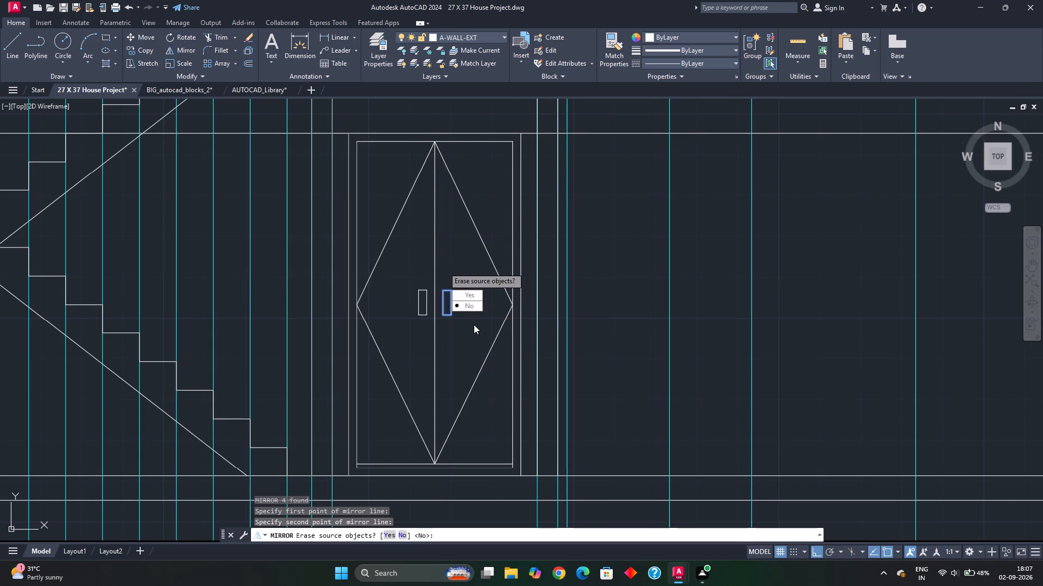
{"action": "left_click_drag", "start_coordinate": [474, 307], "coordinate": [443, 267]}
{"action": "key", "text": "Escape"}
Turn off the A-SECT layer to hide the cyan projection lines across the section.
{"action": "scroll", "coordinate": [448, 308], "scroll_direction": "down", "scroll_amount": 2}
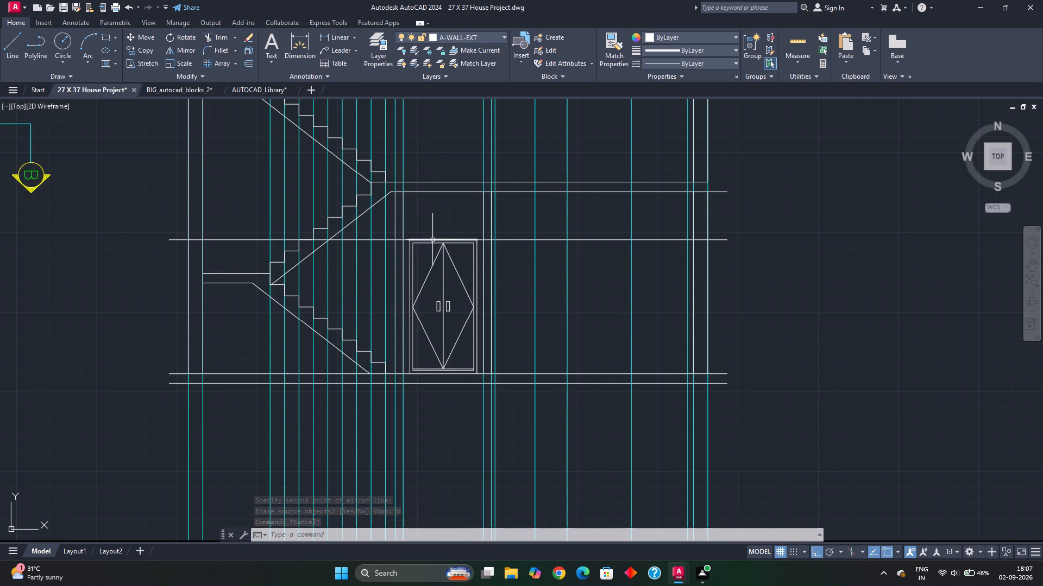
{"action": "scroll", "coordinate": [471, 320], "scroll_direction": "down", "scroll_amount": 1}
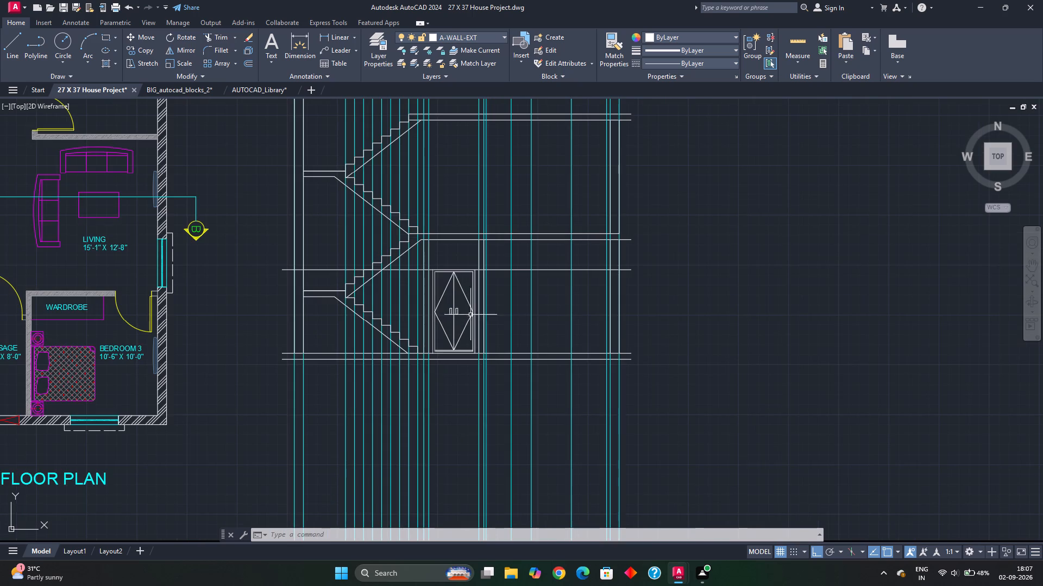
{"action": "scroll", "coordinate": [457, 270], "scroll_direction": "down", "scroll_amount": 1}
{"action": "middle_click_drag", "start_coordinate": [509, 220], "coordinate": [512, 334]}
{"action": "left_click", "coordinate": [584, 199]}
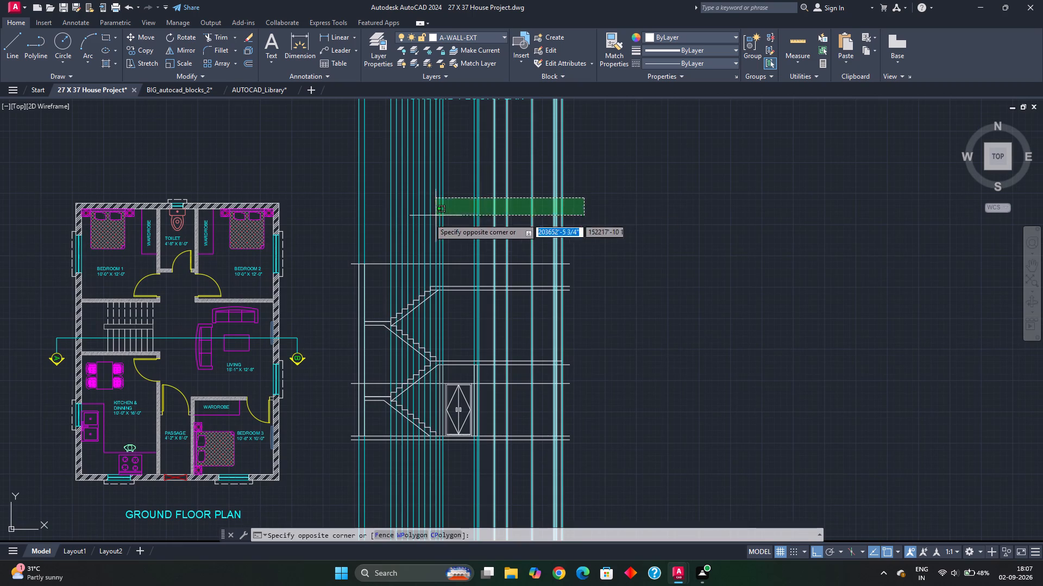
{"action": "key", "text": "Escape"}
{"action": "left_click", "coordinate": [493, 31]}
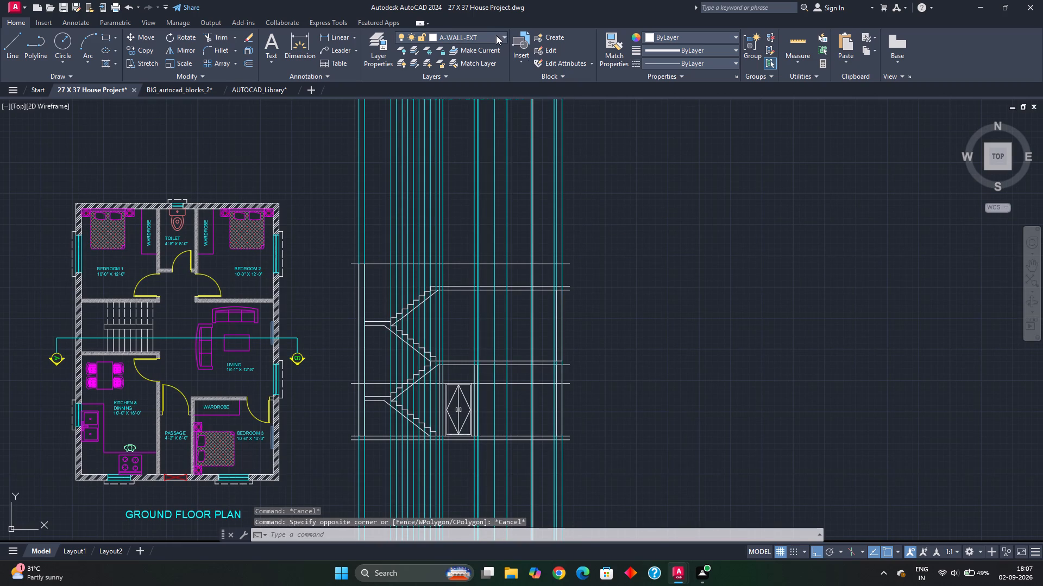
{"action": "left_click", "coordinate": [497, 36]}
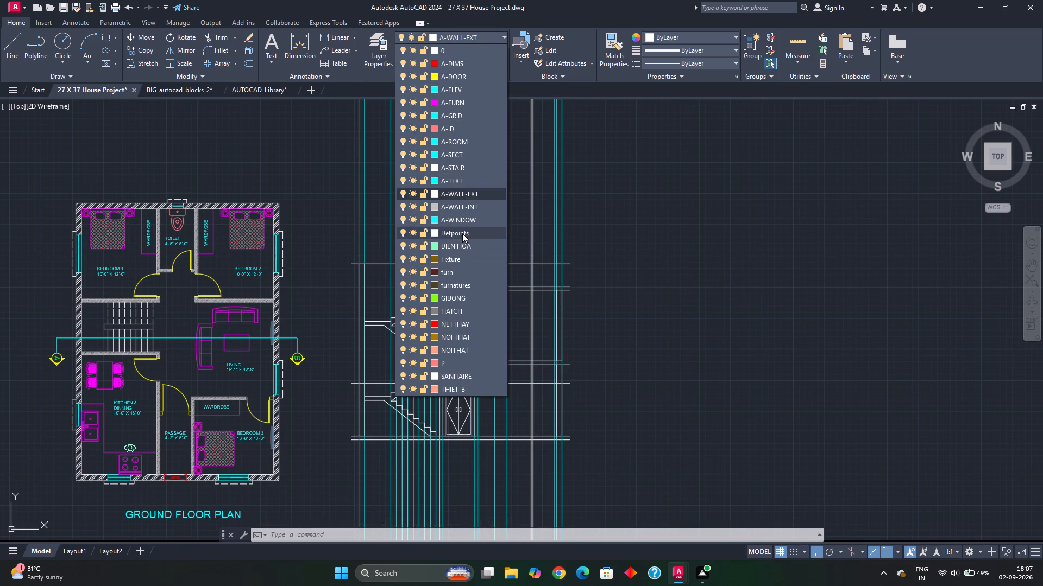
{"action": "left_click", "coordinate": [401, 151]}
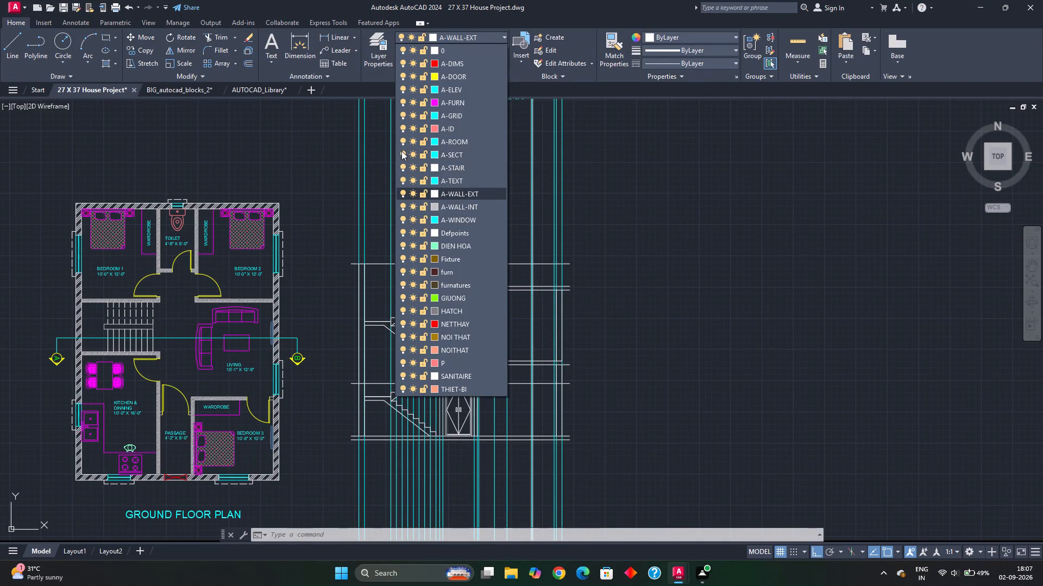
{"action": "key", "text": "Escape"}
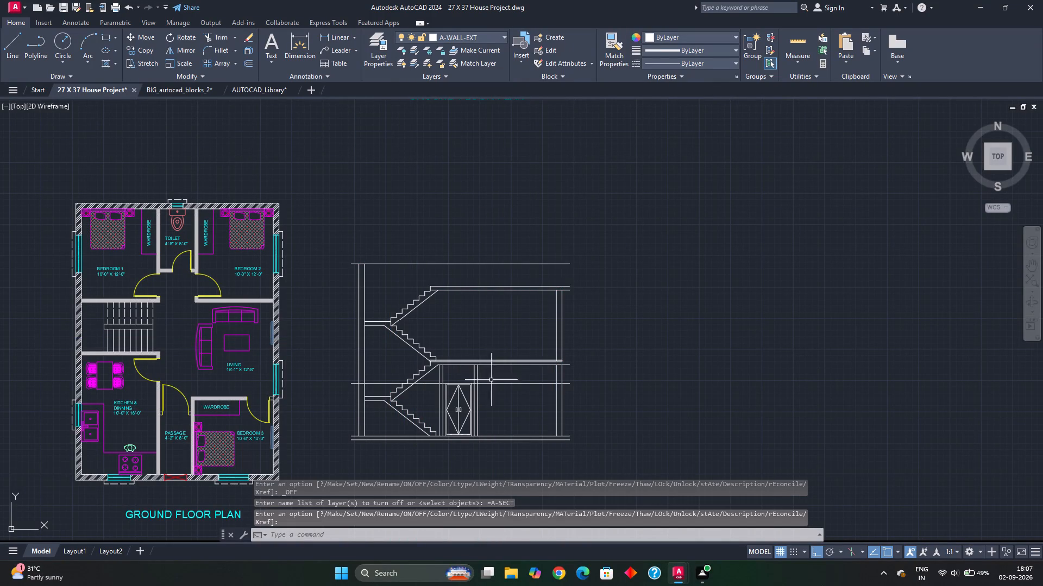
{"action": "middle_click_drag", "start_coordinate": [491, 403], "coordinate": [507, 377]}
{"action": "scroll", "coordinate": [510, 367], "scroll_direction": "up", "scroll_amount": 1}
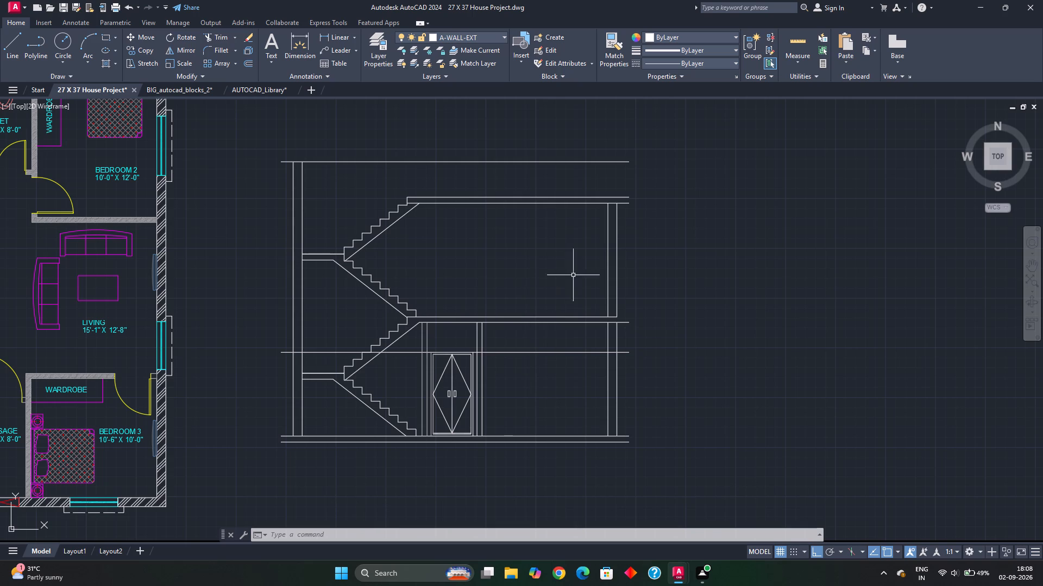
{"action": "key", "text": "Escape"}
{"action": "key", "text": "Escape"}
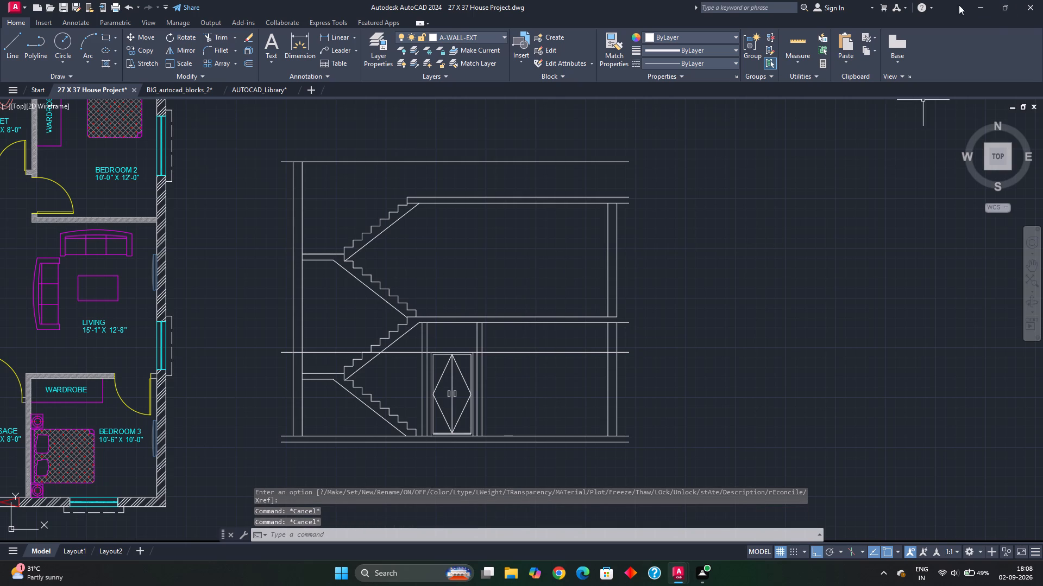
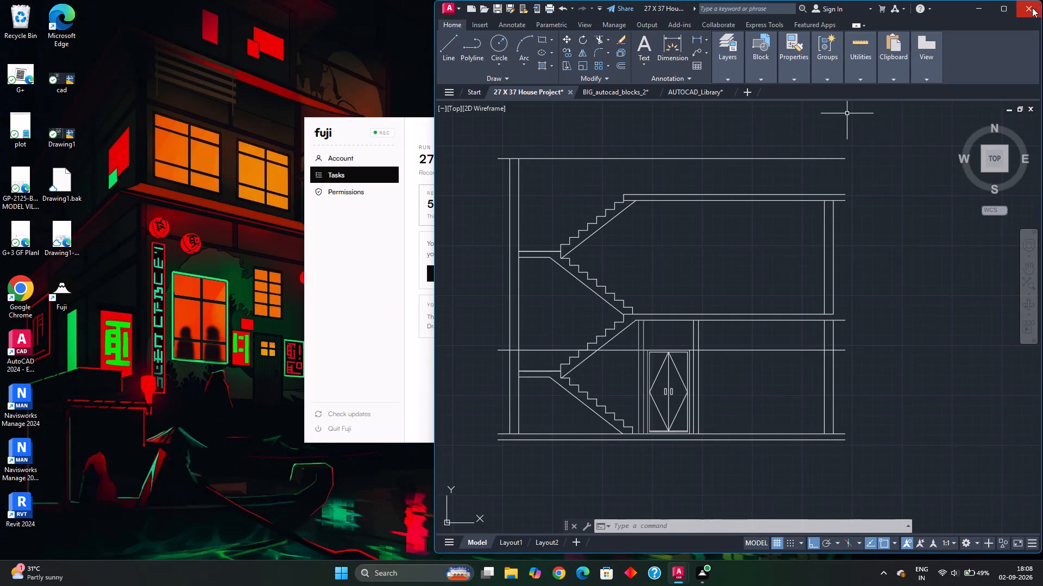
Delete the two vertical interior wall lines between the lower stair and the double-leaf door in the ground storey of the section.
{"action": "left_click", "coordinate": [1003, 7]}
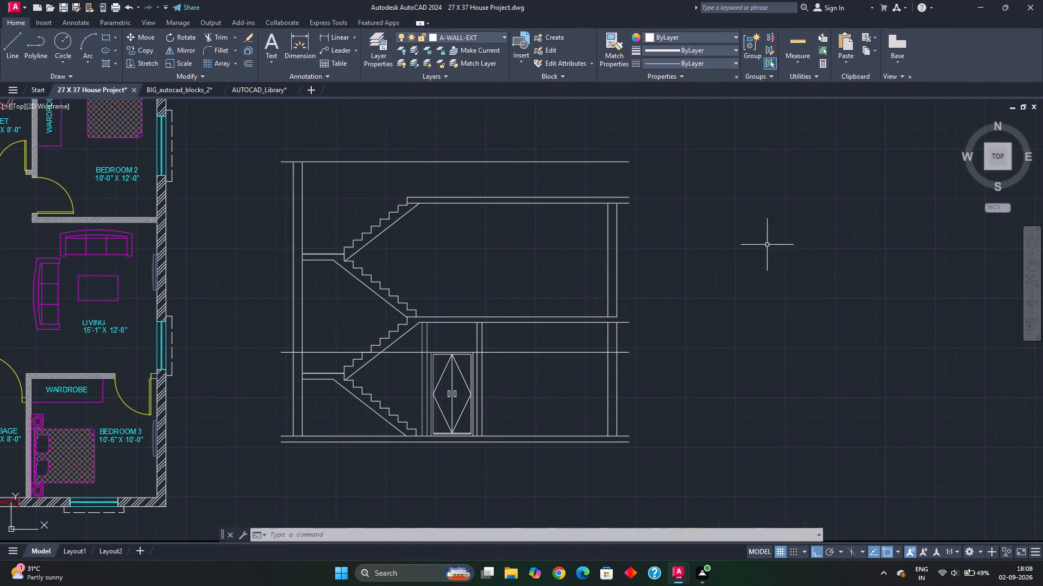
{"action": "middle_click_drag", "start_coordinate": [518, 310], "coordinate": [590, 310]}
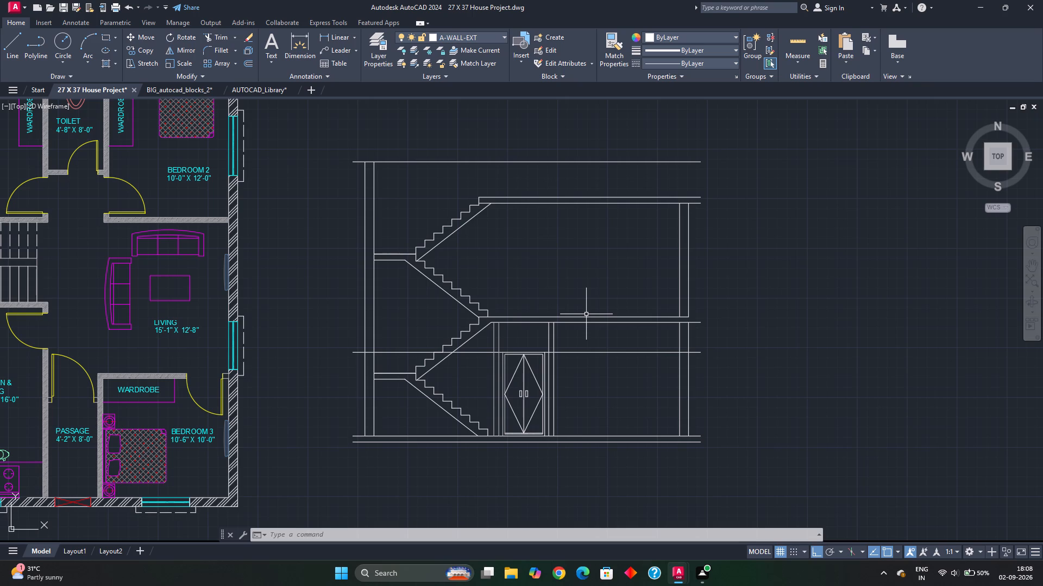
{"action": "scroll", "coordinate": [534, 342], "scroll_direction": "up", "scroll_amount": 1}
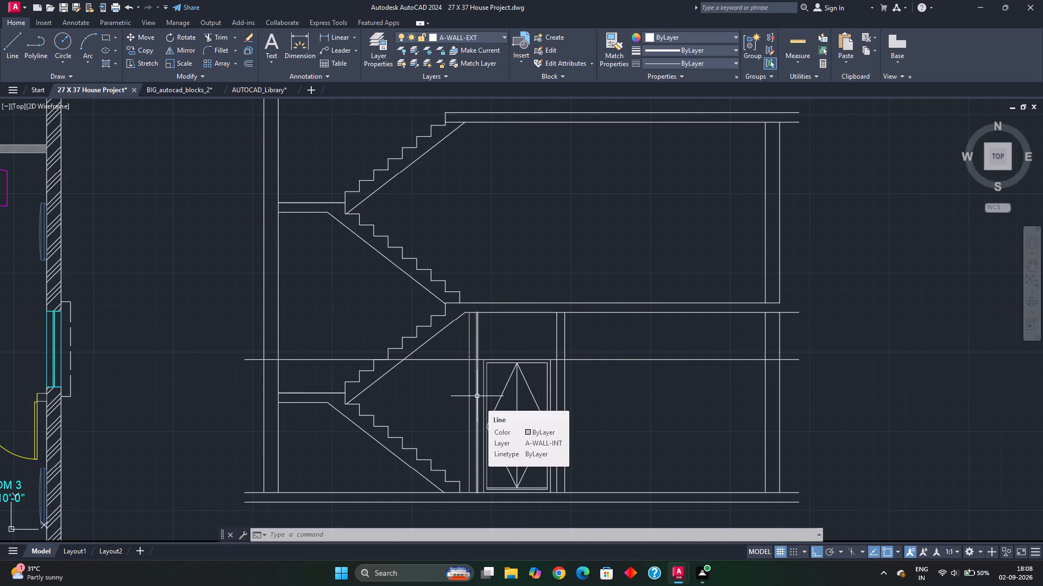
{"action": "scroll", "coordinate": [256, 367], "scroll_direction": "down", "scroll_amount": 2}
{"action": "middle_click_drag", "start_coordinate": [279, 367], "coordinate": [520, 323]}
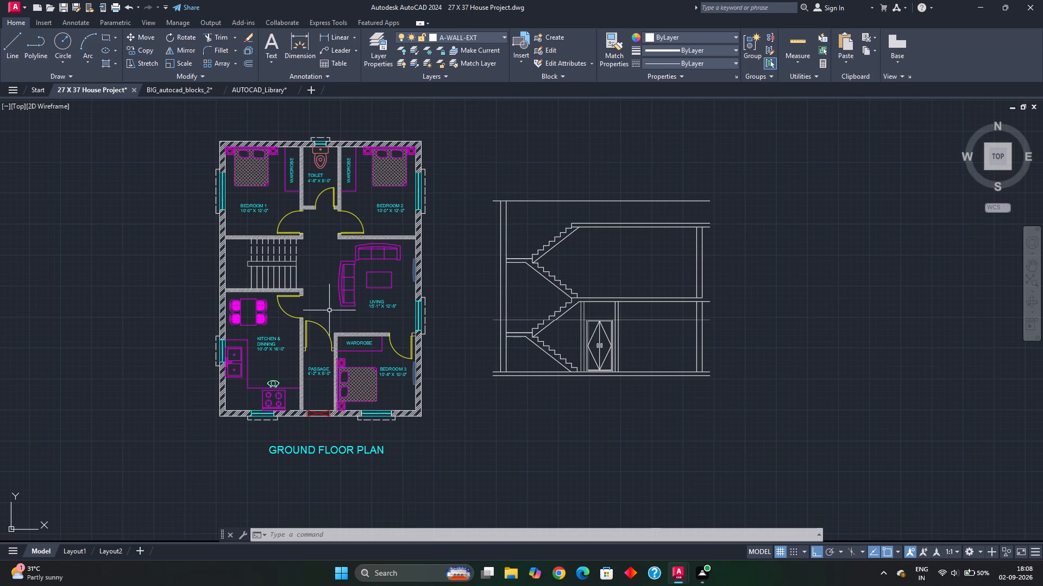
{"action": "scroll", "coordinate": [584, 318], "scroll_direction": "up", "scroll_amount": 2}
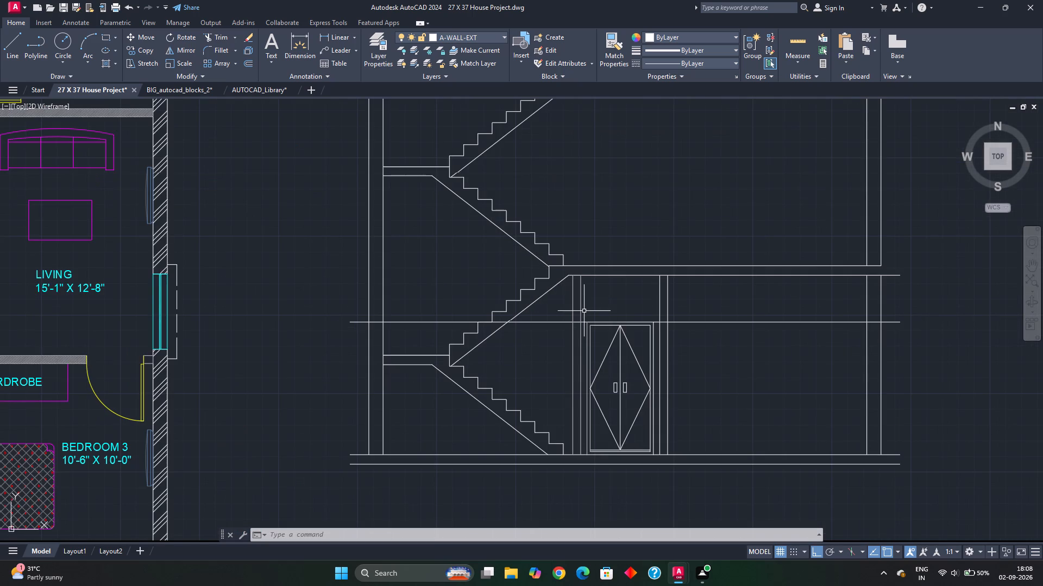
{"action": "scroll", "coordinate": [587, 336], "scroll_direction": "down", "scroll_amount": 1}
{"action": "middle_click_drag", "start_coordinate": [587, 337], "coordinate": [661, 336]}
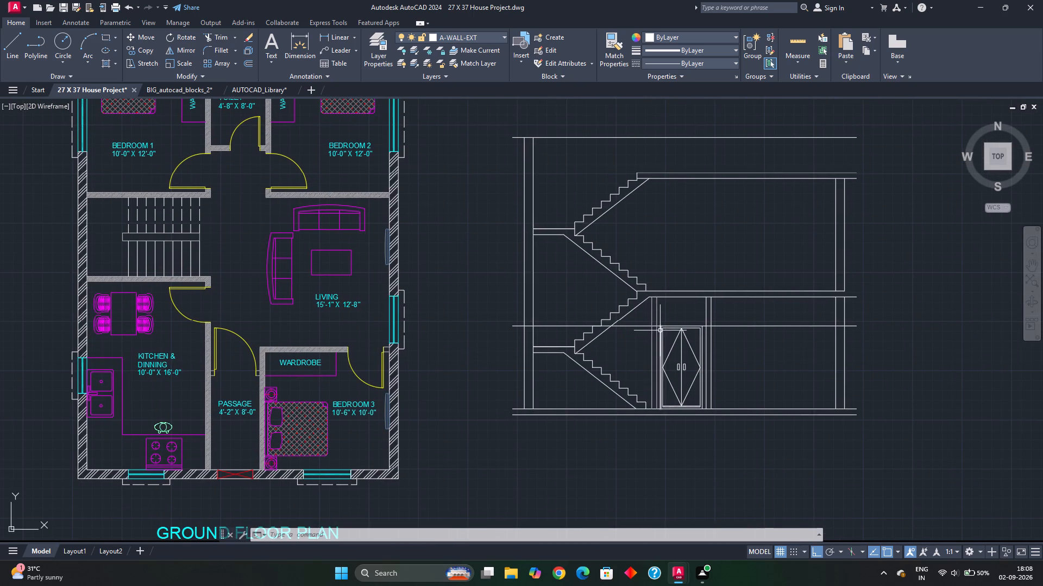
{"action": "left_click", "coordinate": [658, 311]}
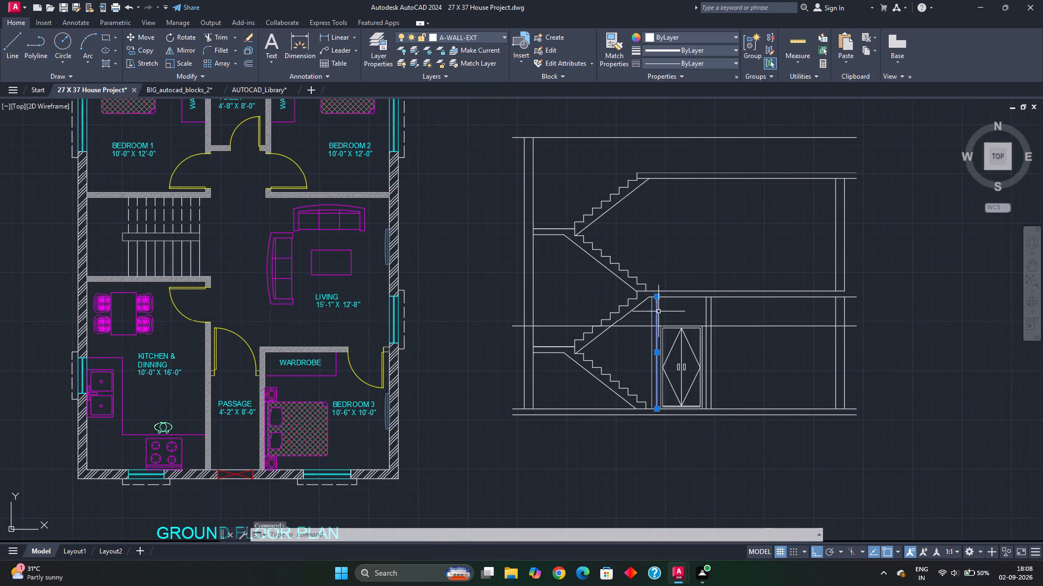
{"action": "left_click", "coordinate": [651, 317]}
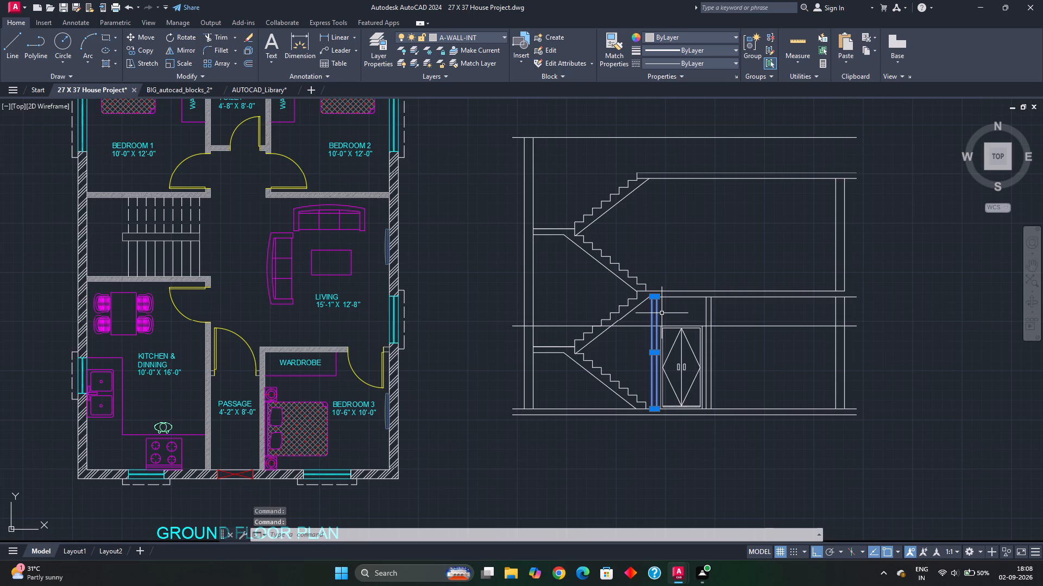
{"action": "key", "text": "Delete"}
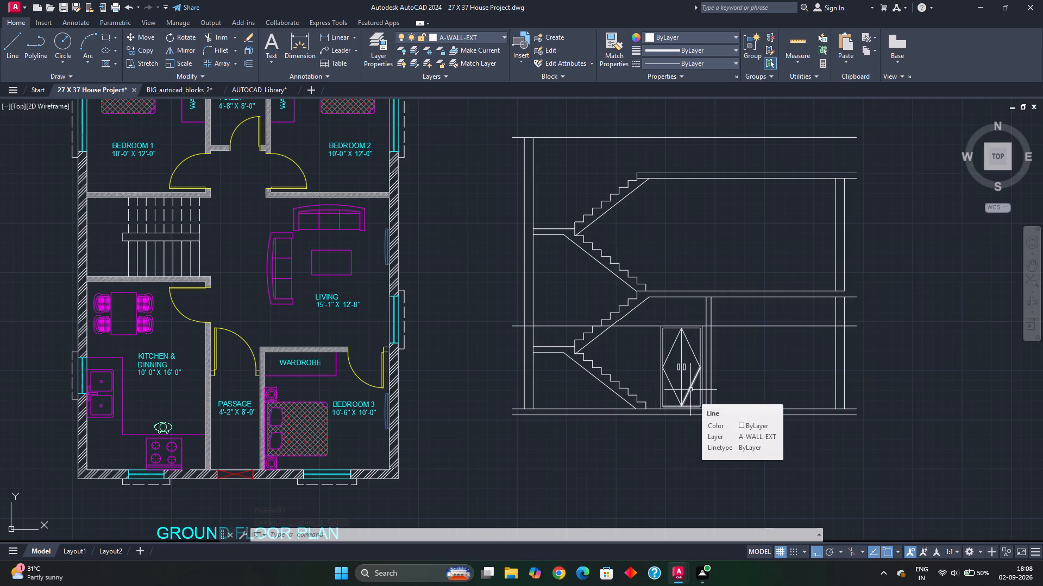
Turn the A-SECT layer back on to show the cyan section markers and projection lines.
{"action": "scroll", "coordinate": [448, 360], "scroll_direction": "down", "scroll_amount": 2}
{"action": "middle_click_drag", "start_coordinate": [463, 328], "coordinate": [473, 391]}
{"action": "middle_click_drag", "start_coordinate": [530, 299], "coordinate": [529, 385]}
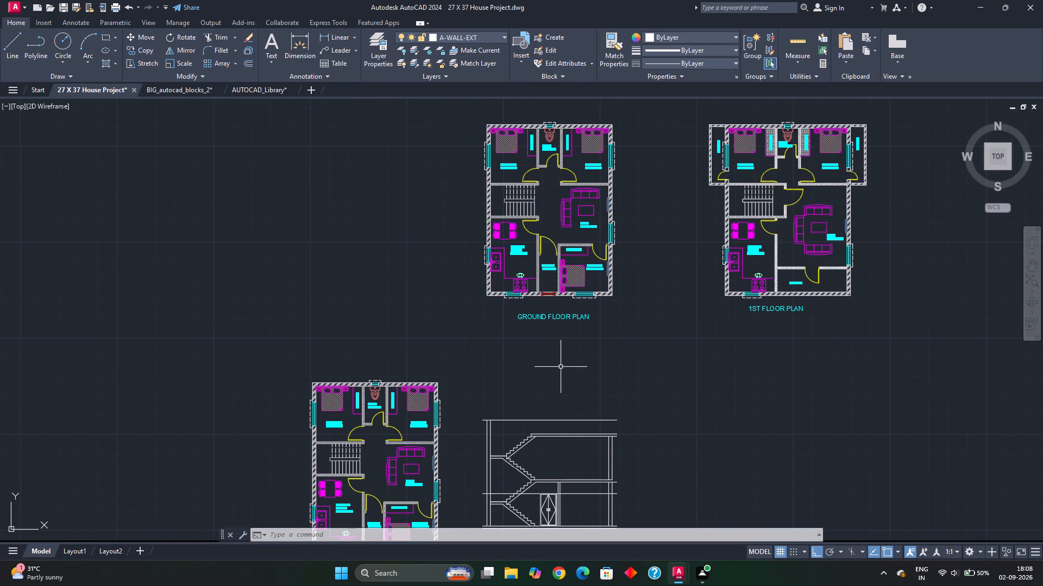
{"action": "middle_click_drag", "start_coordinate": [561, 367], "coordinate": [561, 258]}
{"action": "scroll", "coordinate": [486, 358], "scroll_direction": "up", "scroll_amount": 1}
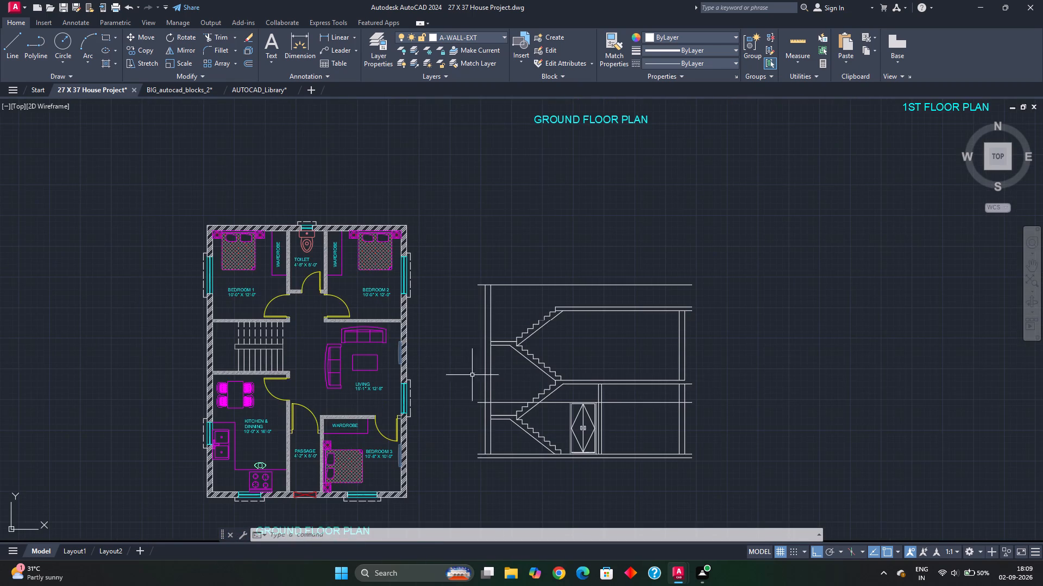
{"action": "middle_click_drag", "start_coordinate": [465, 383], "coordinate": [485, 356]}
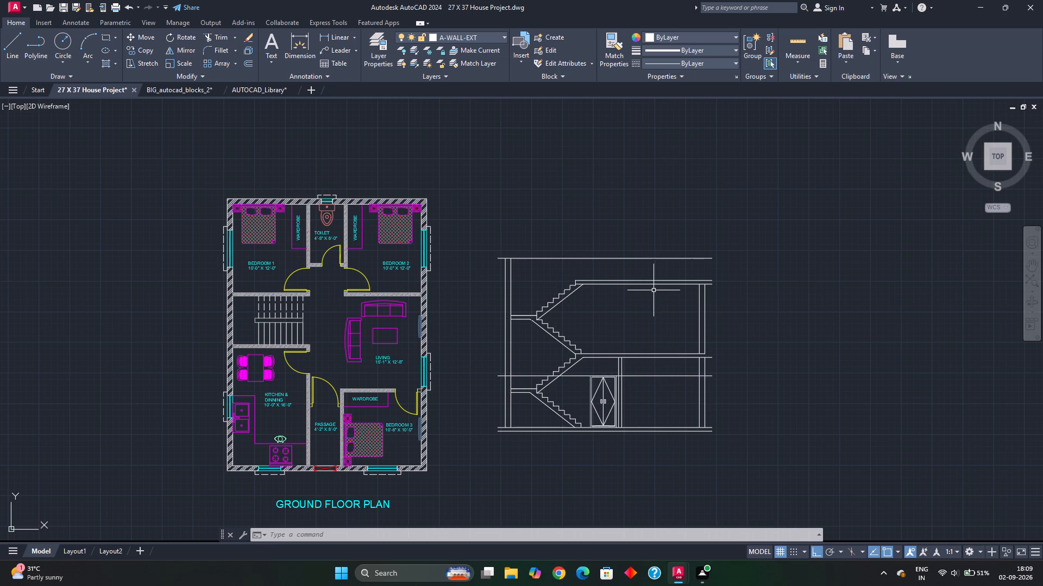
{"action": "scroll", "coordinate": [649, 260], "scroll_direction": "down", "scroll_amount": 2}
{"action": "middle_click_drag", "start_coordinate": [636, 252], "coordinate": [629, 281]}
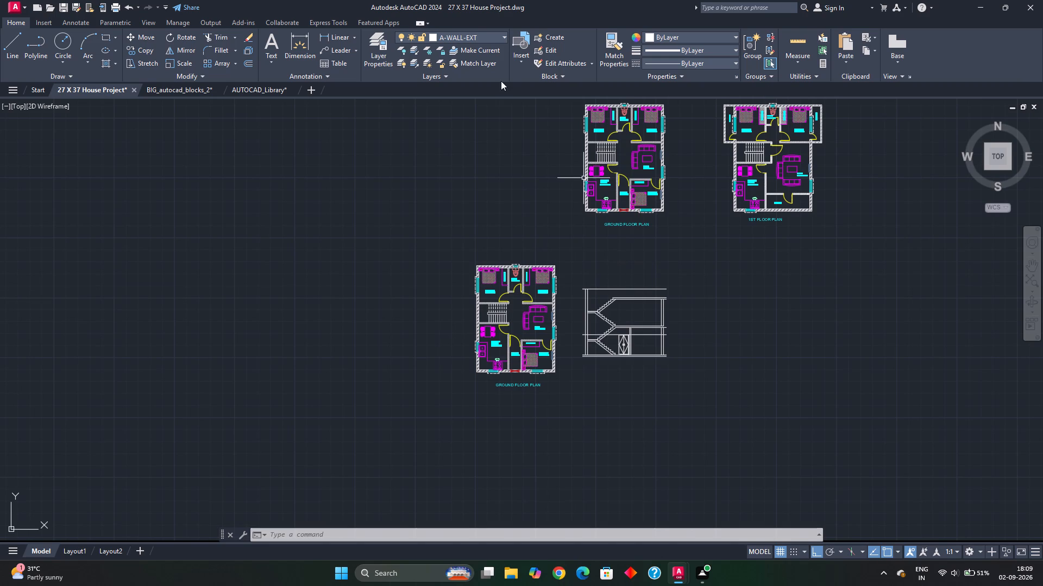
{"action": "left_click", "coordinate": [491, 37]}
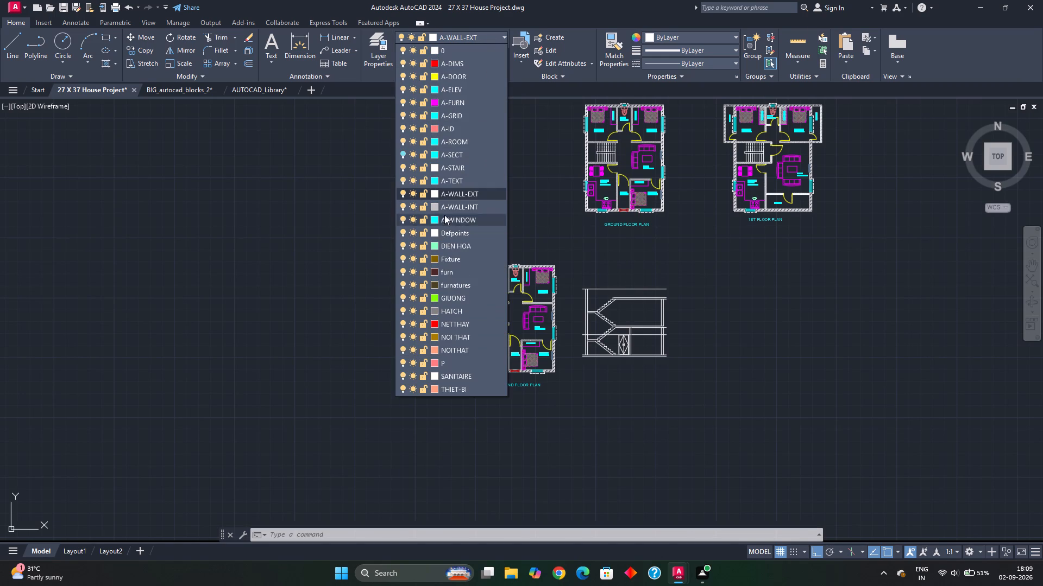
{"action": "left_click", "coordinate": [404, 151]}
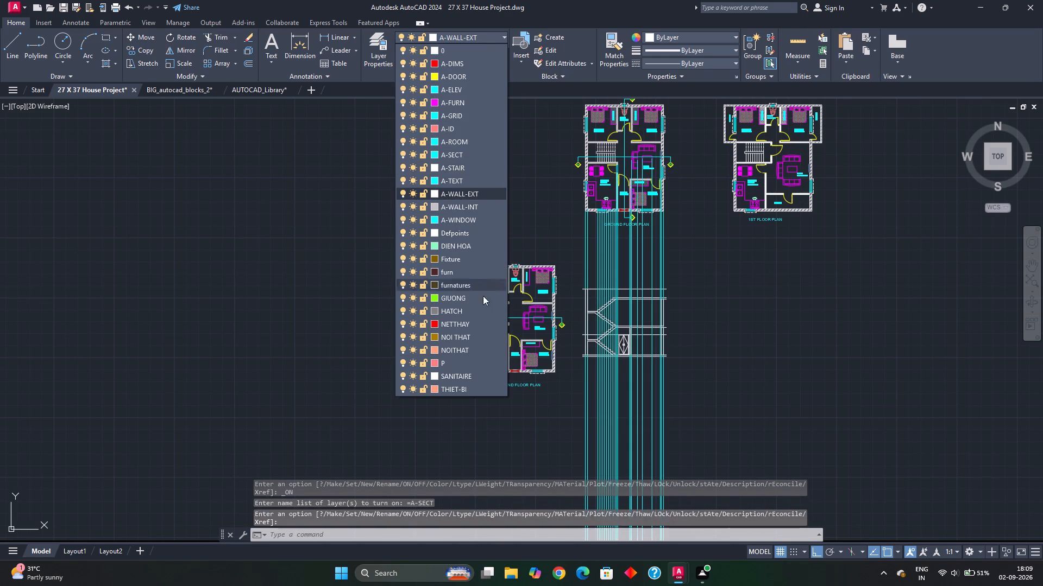
{"action": "left_click", "coordinate": [497, 456]}
Measure the overall depth of the wall-mounted TV in the plan's living room, from its curved edge to the wall's inner face.
{"action": "middle_click_drag", "start_coordinate": [578, 346], "coordinate": [497, 370]}
{"action": "scroll", "coordinate": [578, 346], "scroll_direction": "up", "scroll_amount": 1}
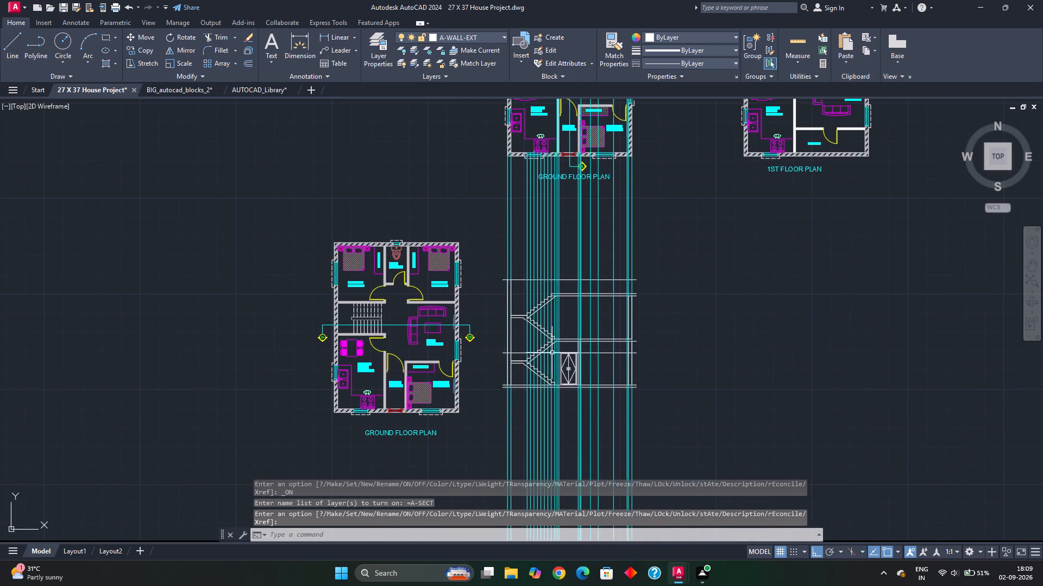
{"action": "scroll", "coordinate": [552, 354], "scroll_direction": "up", "scroll_amount": 2}
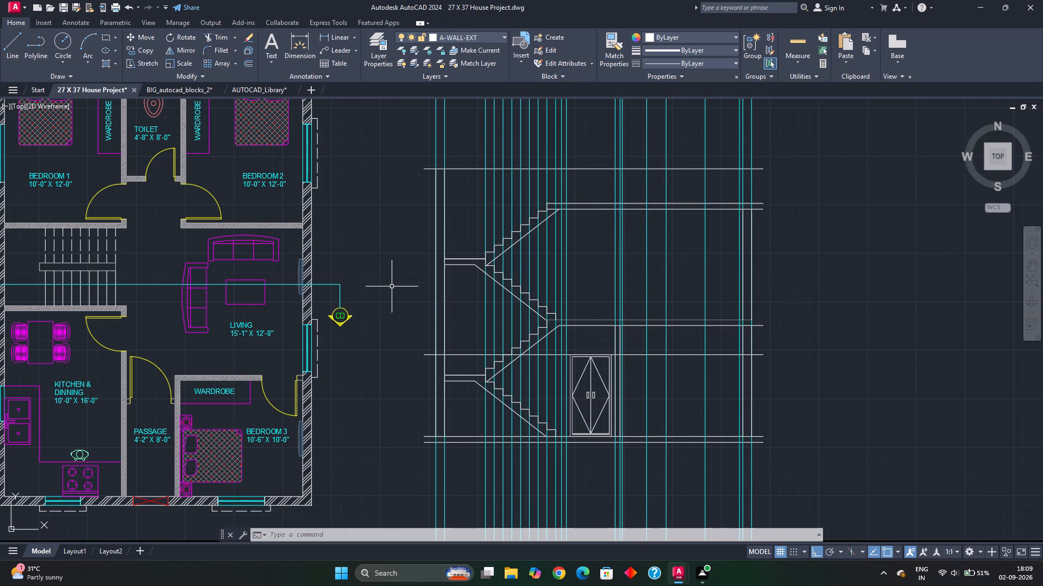
{"action": "scroll", "coordinate": [319, 292], "scroll_direction": "up", "scroll_amount": 3}
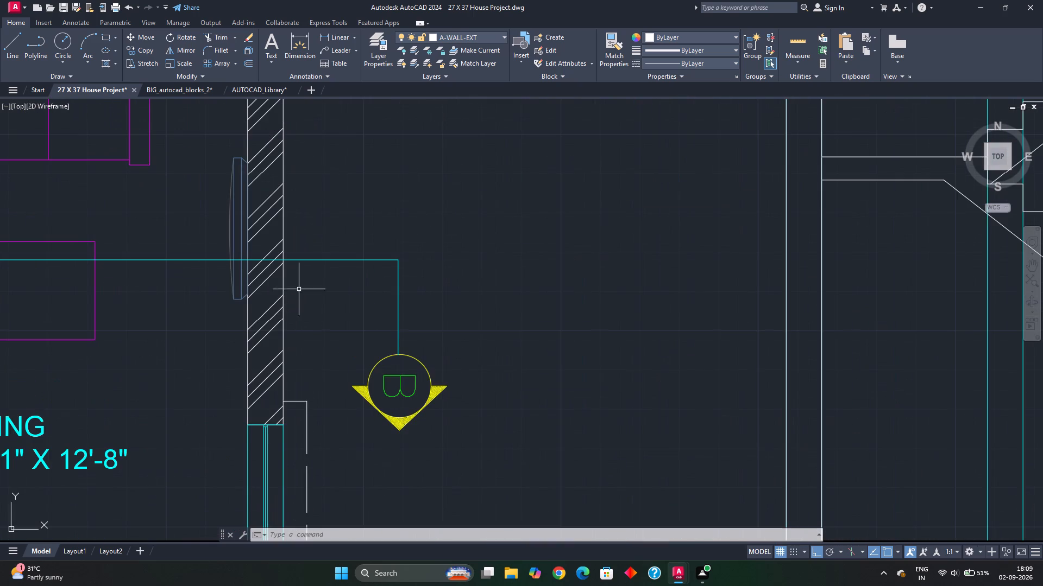
{"action": "middle_click_drag", "start_coordinate": [249, 291], "coordinate": [329, 269]}
{"action": "scroll", "coordinate": [321, 278], "scroll_direction": "up", "scroll_amount": 2}
{"action": "middle_click_drag", "start_coordinate": [321, 279], "coordinate": [367, 276]}
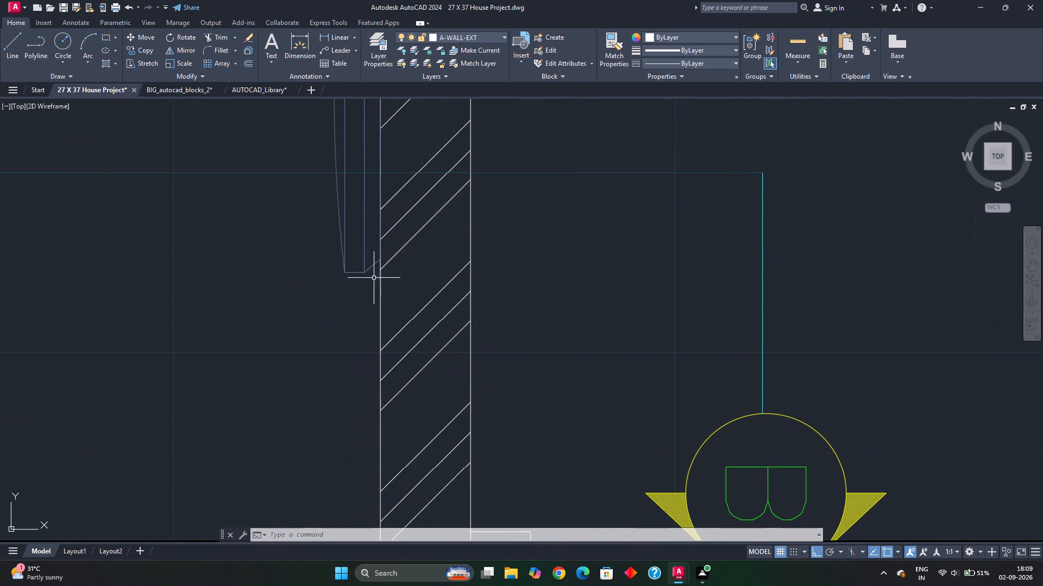
{"action": "left_click", "coordinate": [795, 46]}
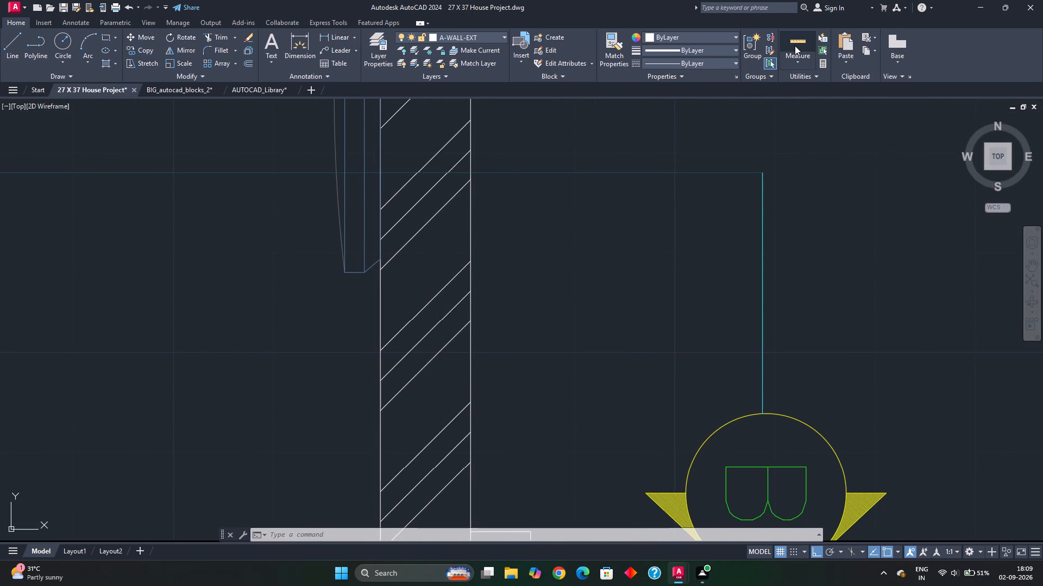
{"action": "key", "text": "Escape"}
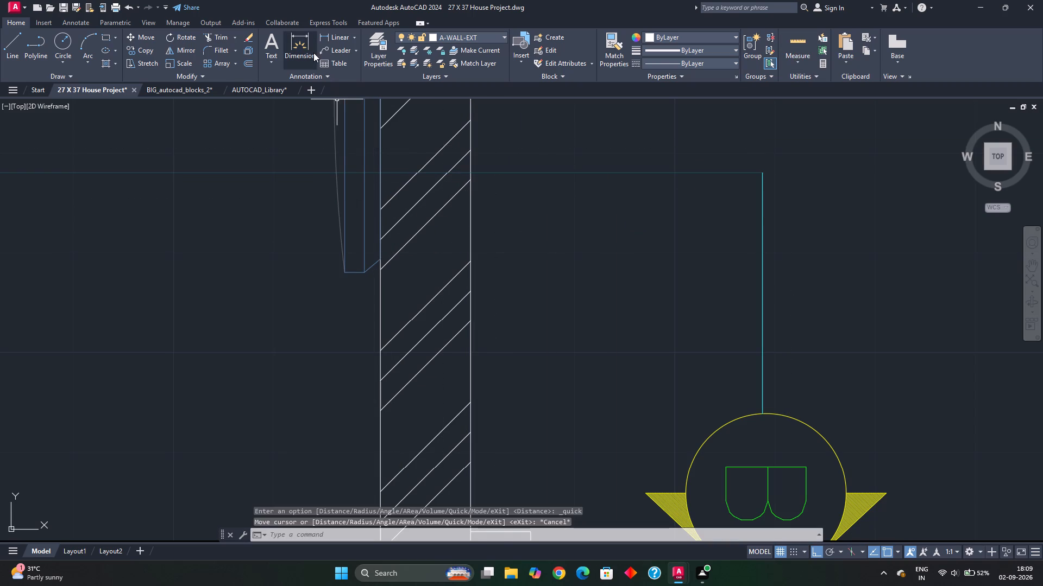
{"action": "left_click", "coordinate": [299, 42]}
{"action": "left_click", "coordinate": [380, 261]}
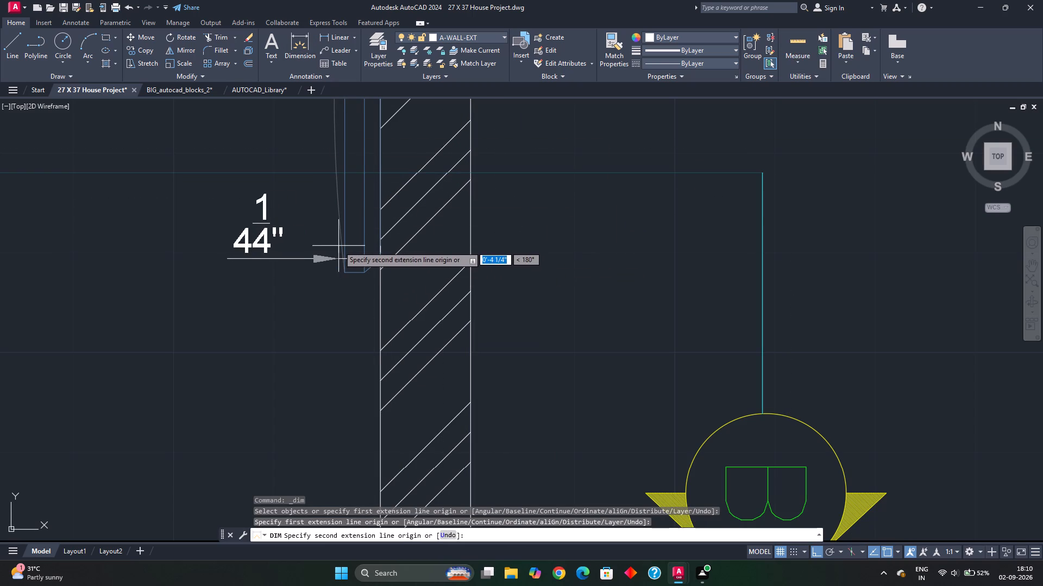
{"action": "middle_click_drag", "start_coordinate": [344, 216], "coordinate": [370, 354]}
{"action": "key", "text": "Escape"}
{"action": "middle_click_drag", "start_coordinate": [367, 258], "coordinate": [357, 336]}
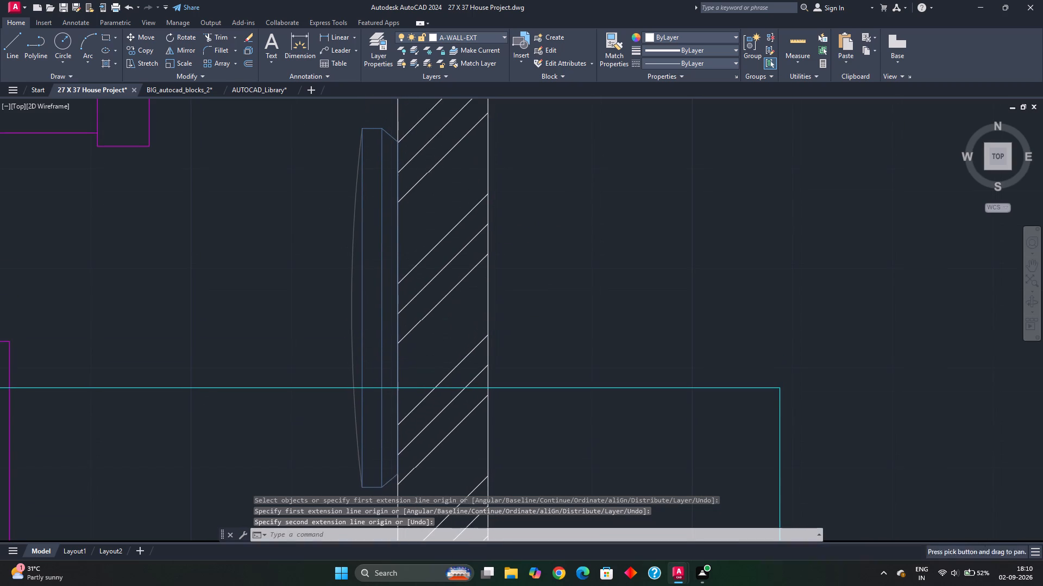
{"action": "key", "text": "space"}
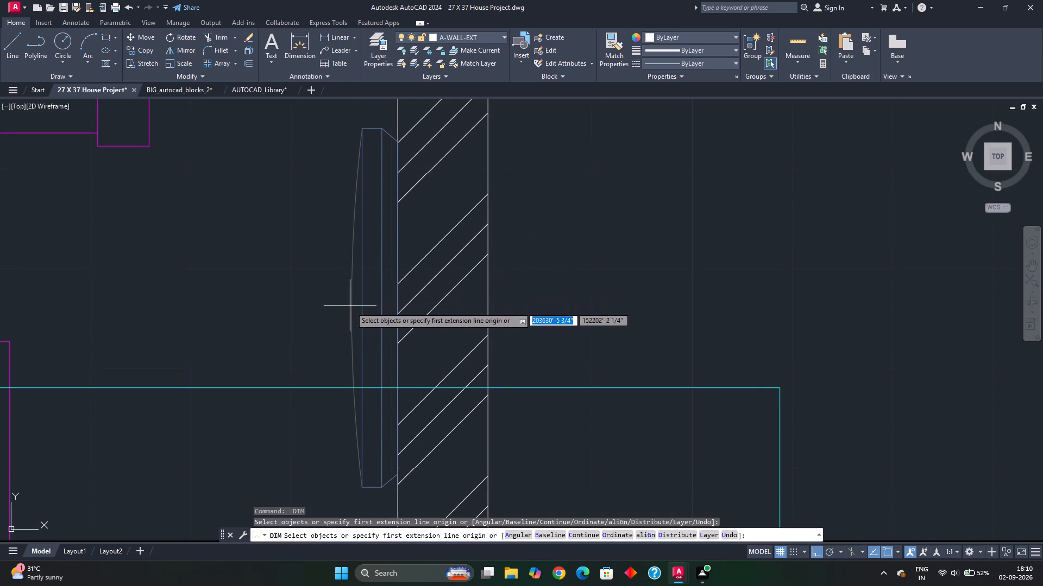
{"action": "left_click", "coordinate": [351, 310]}
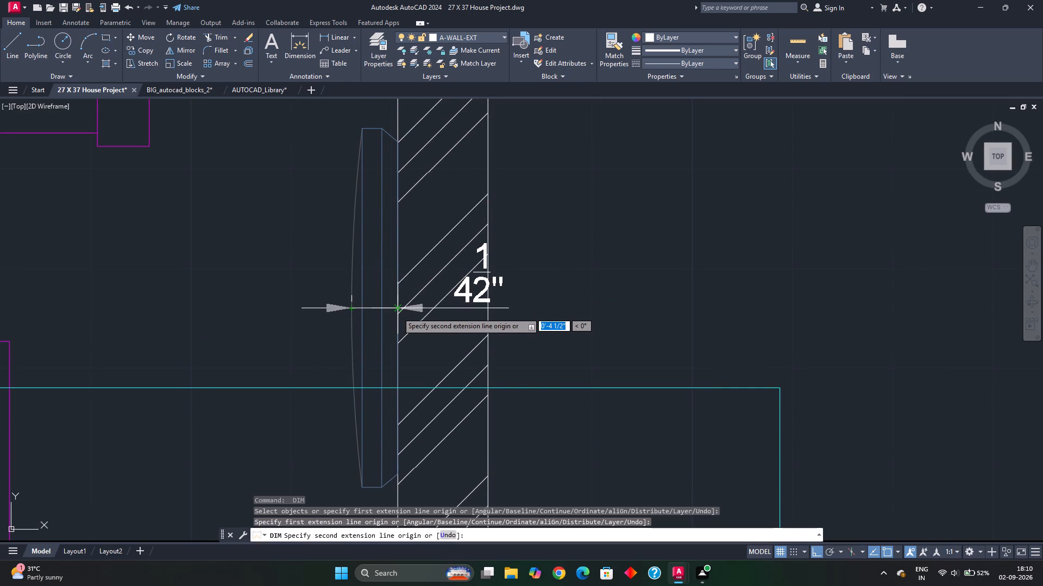
{"action": "left_click", "coordinate": [398, 312]}
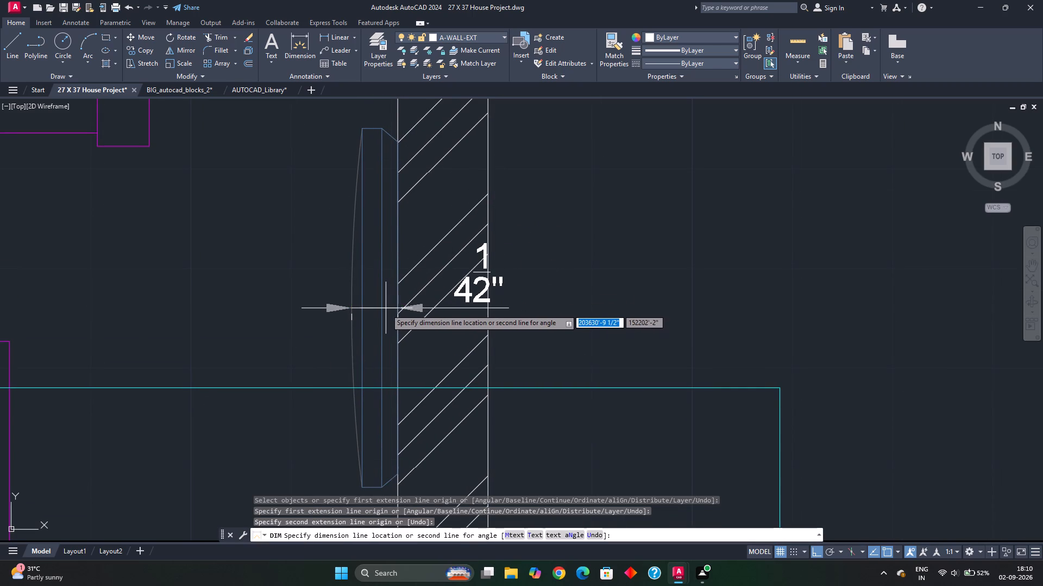
{"action": "scroll", "coordinate": [386, 308], "scroll_direction": "down", "scroll_amount": 1}
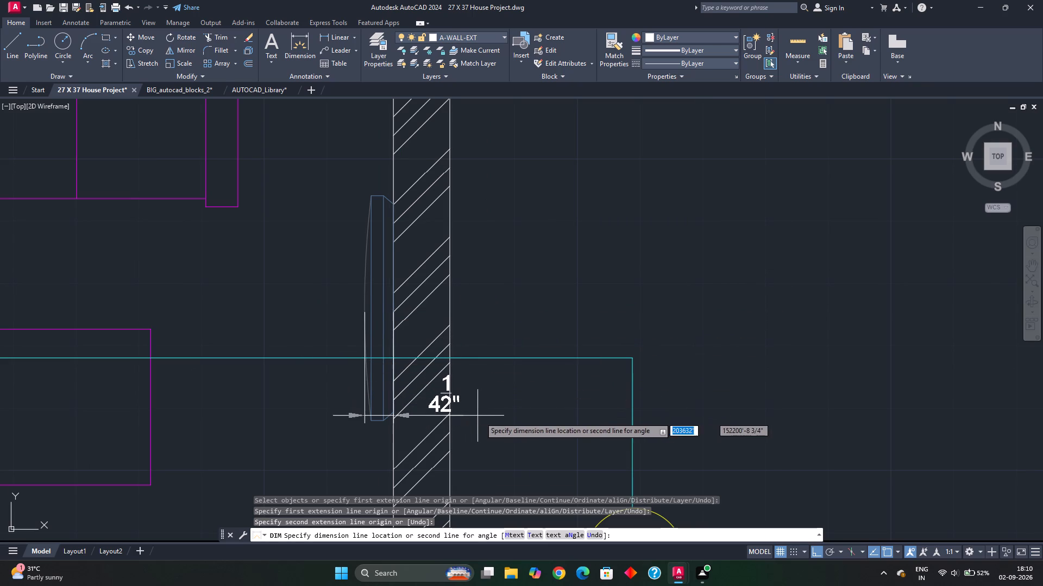
{"action": "middle_click_drag", "start_coordinate": [480, 443], "coordinate": [486, 387]}
{"action": "scroll", "coordinate": [485, 394], "scroll_direction": "down", "scroll_amount": 1}
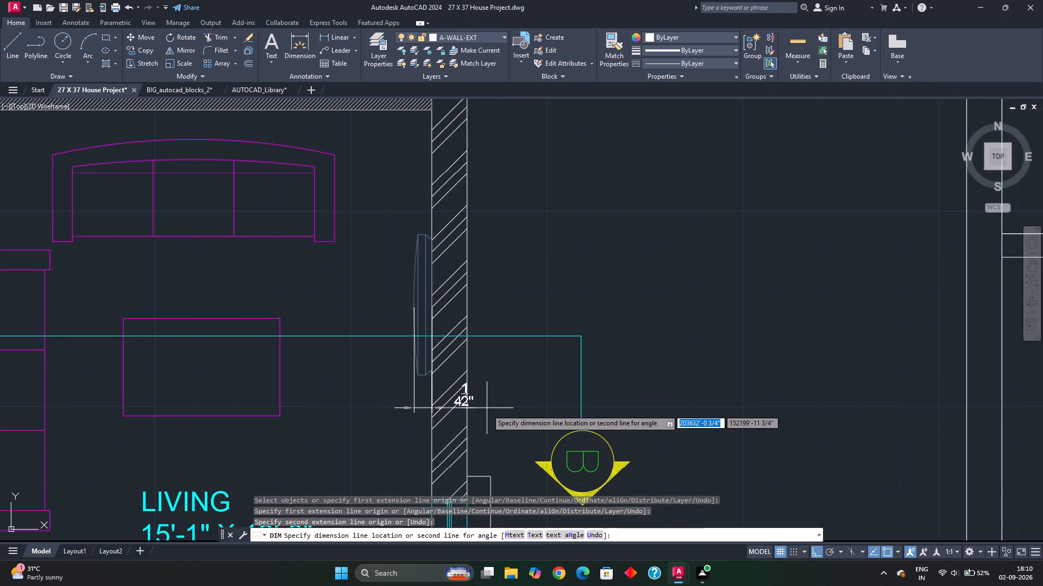
{"action": "key", "text": "Escape"}
Measure the TV's depth from the straight line just inside its curved edge to the wall's inner face.
{"action": "scroll", "coordinate": [441, 332], "scroll_direction": "up", "scroll_amount": 2}
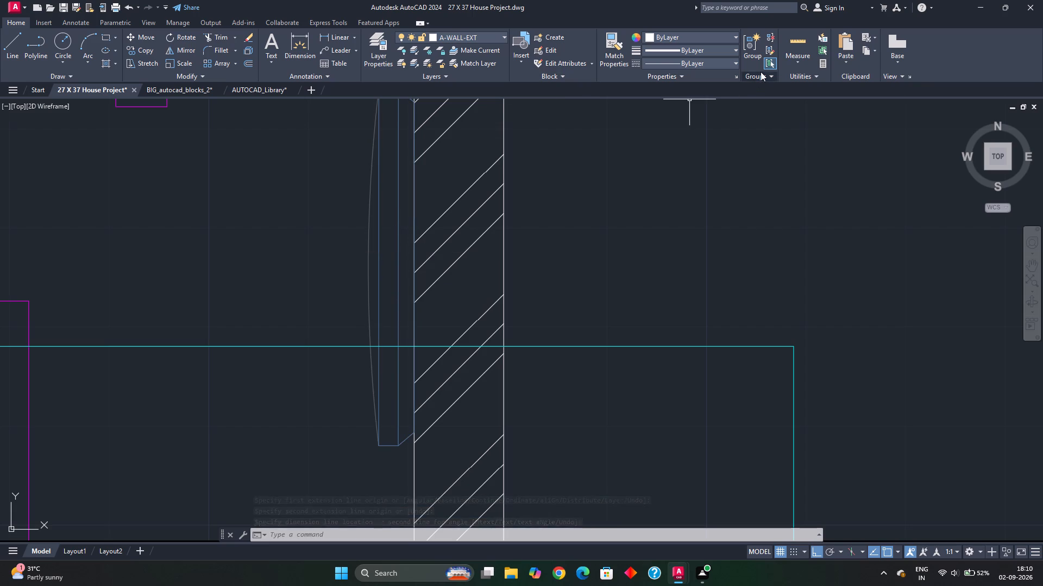
{"action": "left_click", "coordinate": [302, 36]}
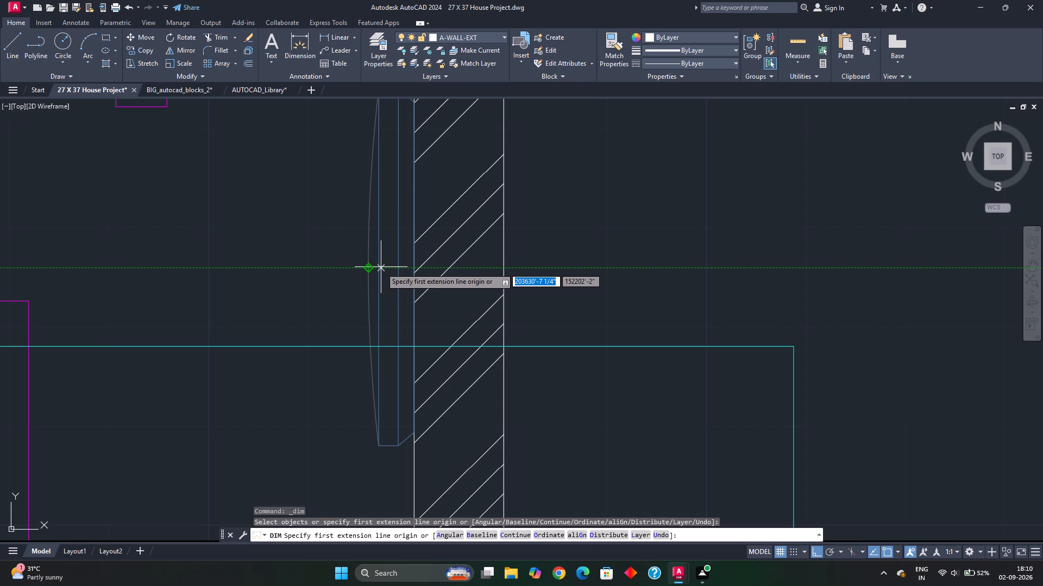
{"action": "left_click", "coordinate": [379, 268]}
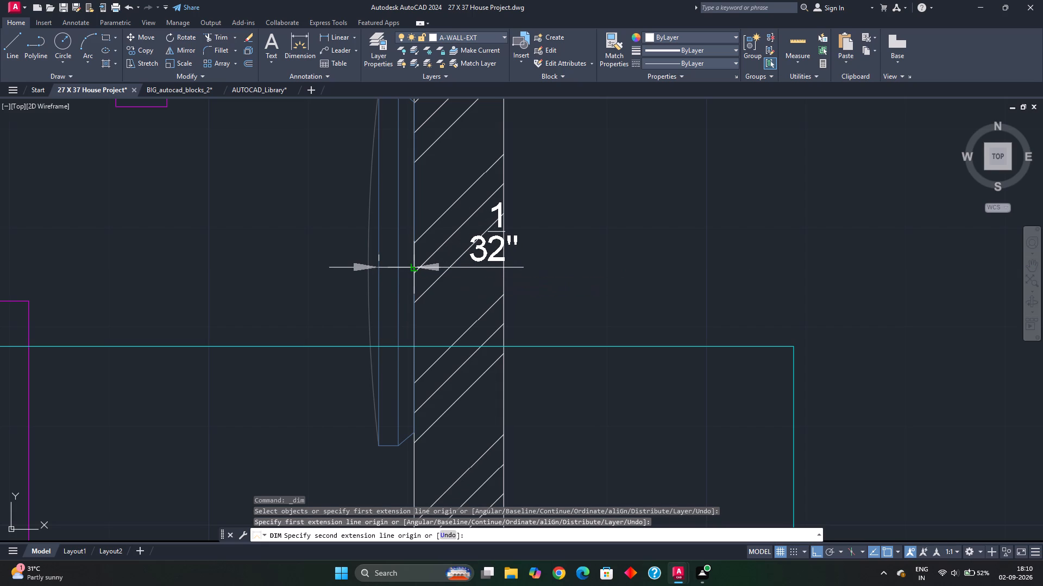
{"action": "key", "text": "Escape"}
Examine the section's ground storey between the double-leaf door and the outer wall, including the cyan projection lines there.
{"action": "scroll", "coordinate": [412, 269], "scroll_direction": "down", "scroll_amount": 1}
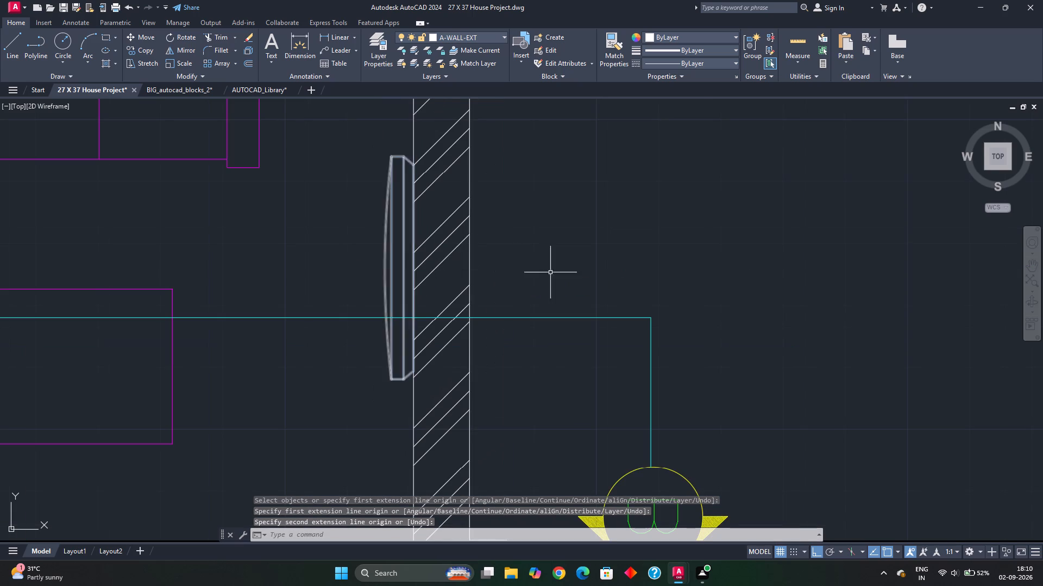
{"action": "scroll", "coordinate": [602, 267], "scroll_direction": "down", "scroll_amount": 1}
{"action": "middle_click_drag", "start_coordinate": [638, 276], "coordinate": [485, 249]}
{"action": "scroll", "coordinate": [543, 264], "scroll_direction": "down", "scroll_amount": 3}
{"action": "middle_click_drag", "start_coordinate": [647, 299], "coordinate": [614, 276]}
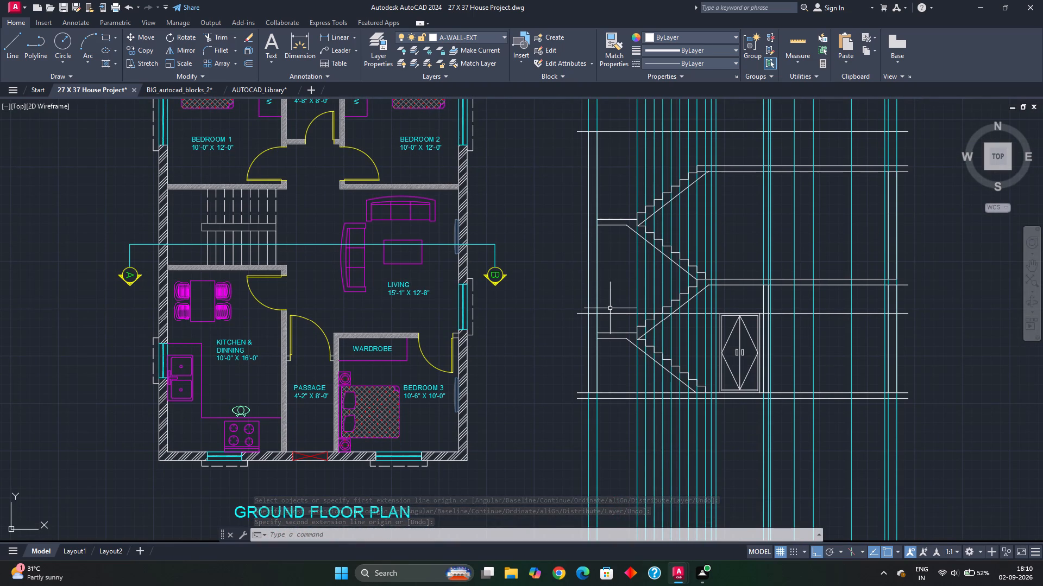
{"action": "middle_click_drag", "start_coordinate": [871, 380], "coordinate": [765, 363]}
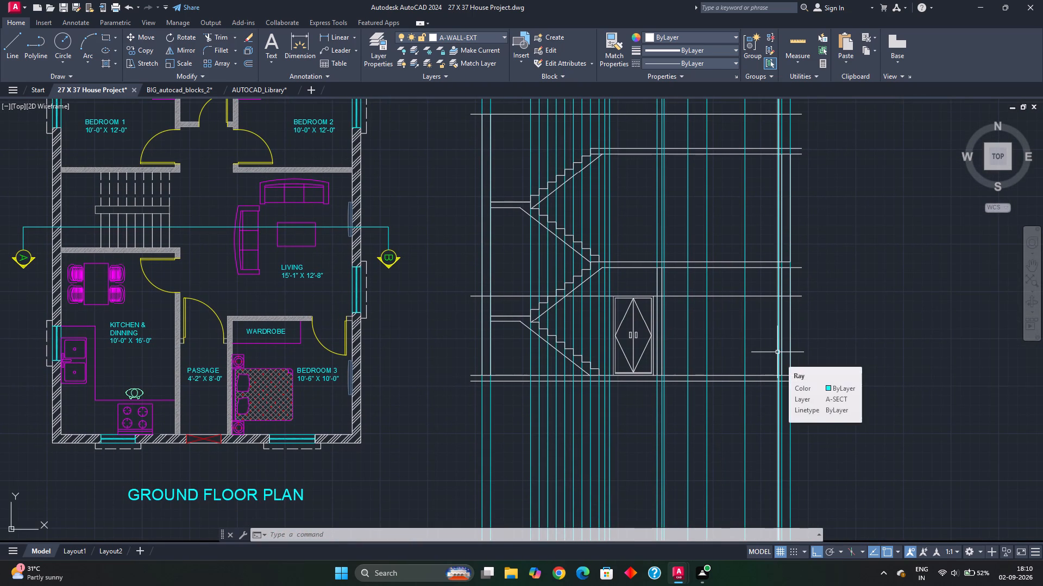
{"action": "scroll", "coordinate": [757, 339], "scroll_direction": "up", "scroll_amount": 2}
{"action": "middle_click_drag", "start_coordinate": [779, 354], "coordinate": [769, 340]}
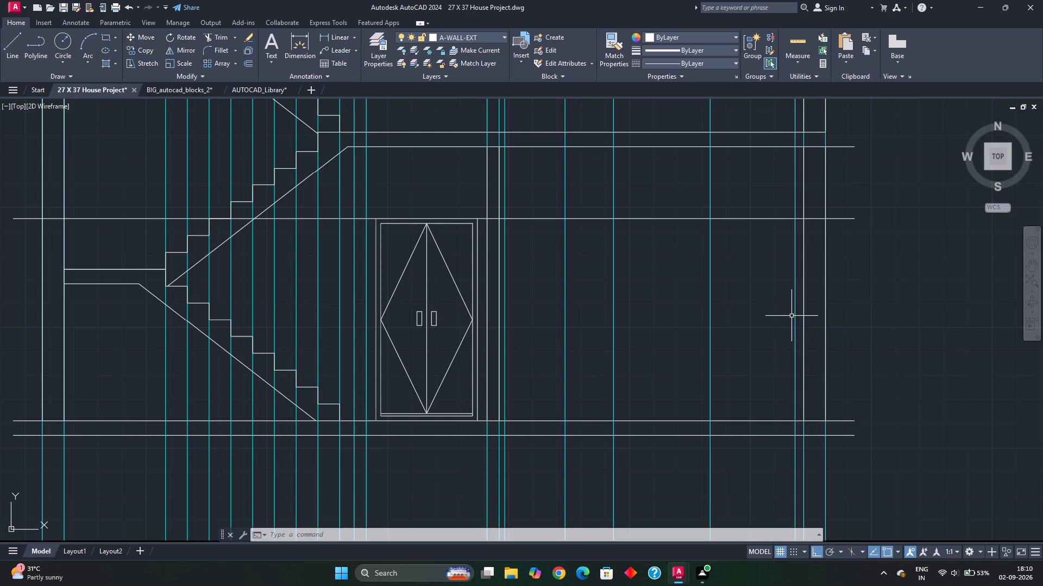
{"action": "scroll", "coordinate": [515, 322], "scroll_direction": "down", "scroll_amount": 2}
{"action": "scroll", "coordinate": [412, 355], "scroll_direction": "down", "scroll_amount": 1}
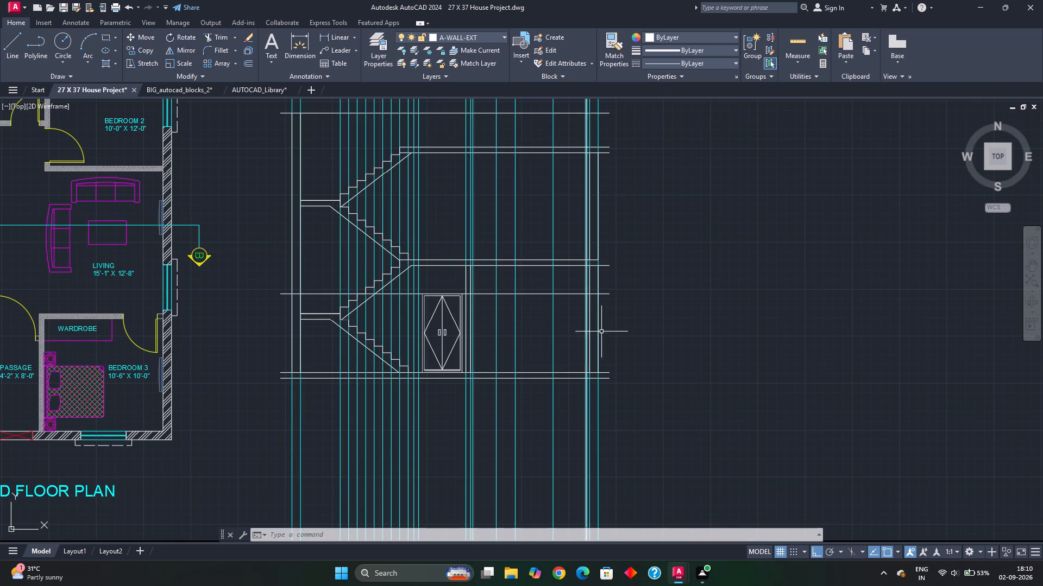
{"action": "scroll", "coordinate": [586, 339], "scroll_direction": "up", "scroll_amount": 2}
{"action": "scroll", "coordinate": [592, 333], "scroll_direction": "down", "scroll_amount": 1}
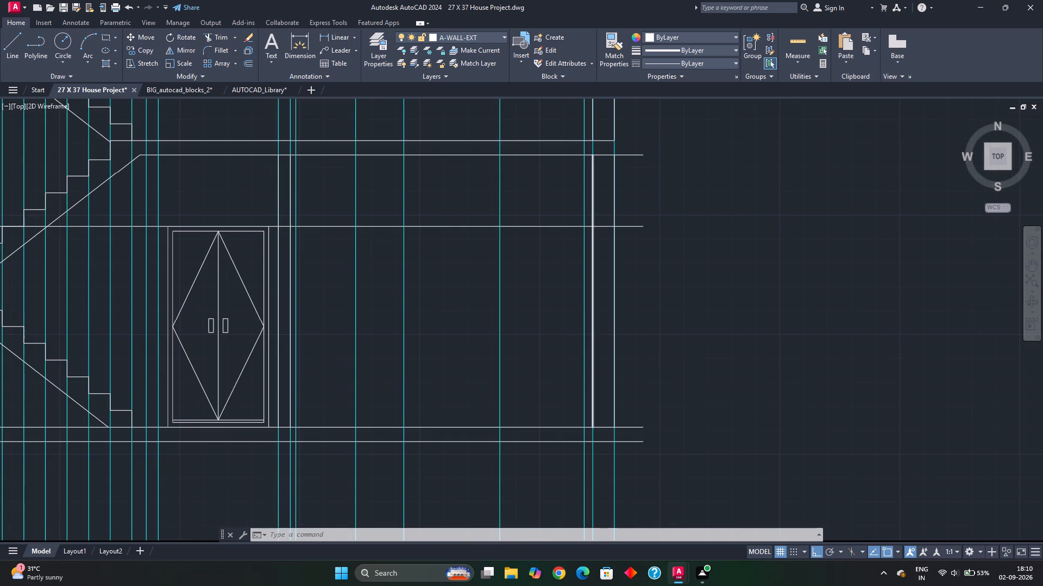
{"action": "scroll", "coordinate": [592, 333], "scroll_direction": "down", "scroll_amount": 1}
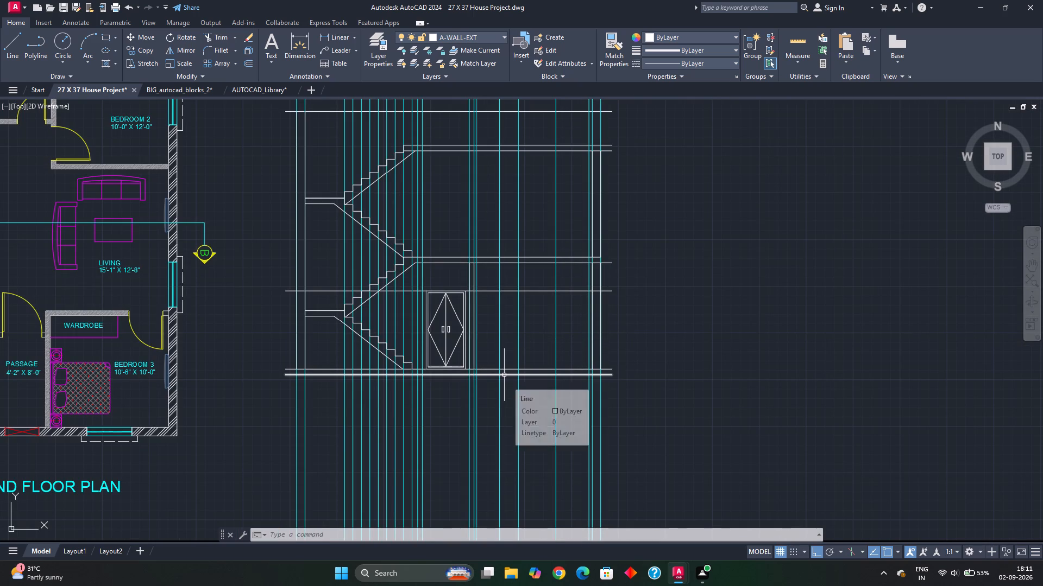
Trace the projection lines beside the ground floor plan's living-room outer wall, past Bedroom 3's TV, down into the section.
{"action": "scroll", "coordinate": [505, 362], "scroll_direction": "down", "scroll_amount": 2}
{"action": "middle_click_drag", "start_coordinate": [540, 280], "coordinate": [517, 448]}
{"action": "scroll", "coordinate": [501, 301], "scroll_direction": "up", "scroll_amount": 2}
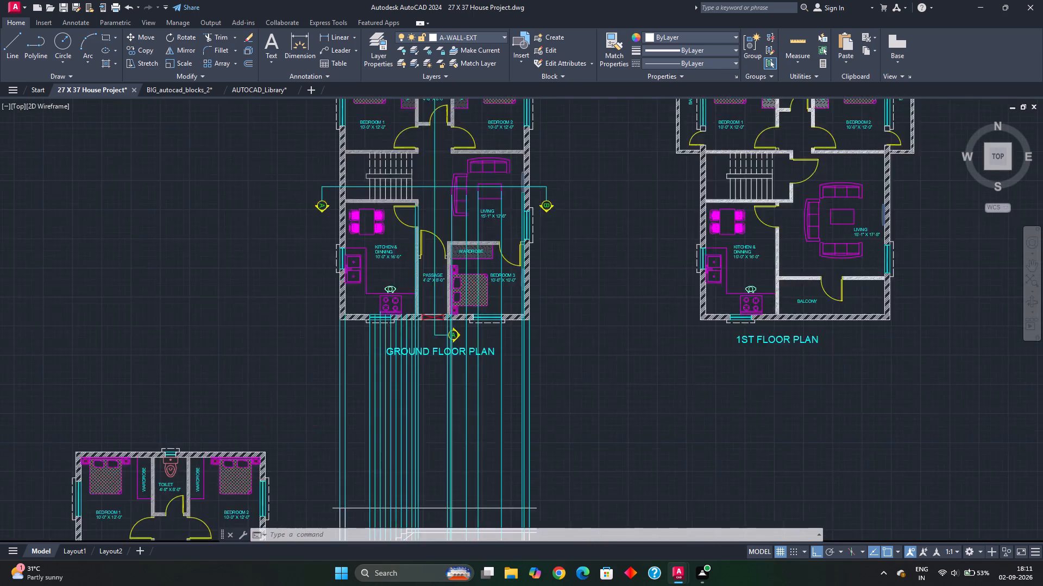
{"action": "middle_click_drag", "start_coordinate": [525, 212], "coordinate": [499, 315]}
{"action": "scroll", "coordinate": [518, 261], "scroll_direction": "up", "scroll_amount": 2}
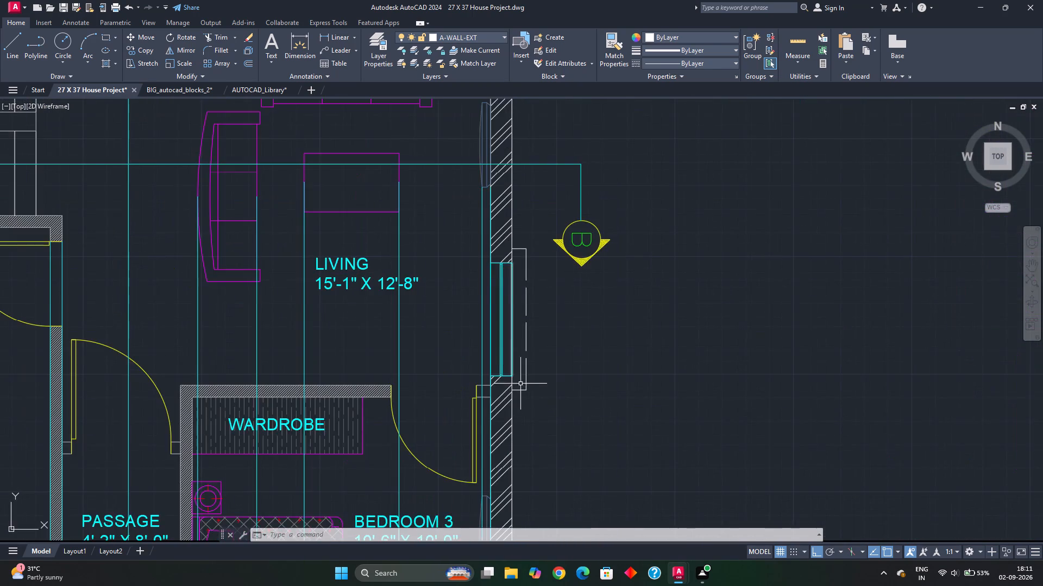
{"action": "middle_click_drag", "start_coordinate": [520, 388], "coordinate": [513, 183]}
{"action": "middle_click_drag", "start_coordinate": [510, 436], "coordinate": [506, 380]}
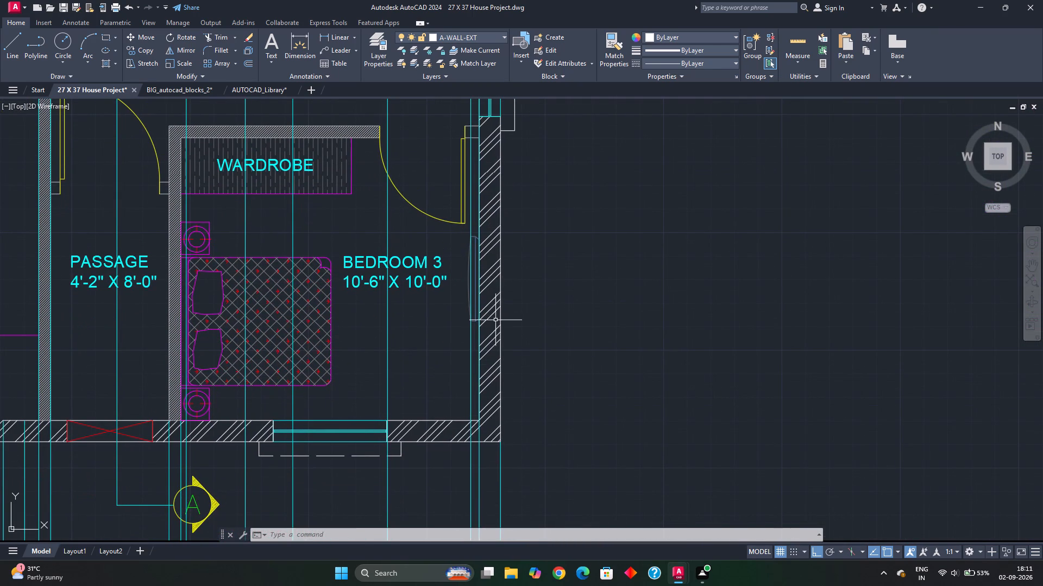
{"action": "scroll", "coordinate": [472, 351], "scroll_direction": "up", "scroll_amount": 1}
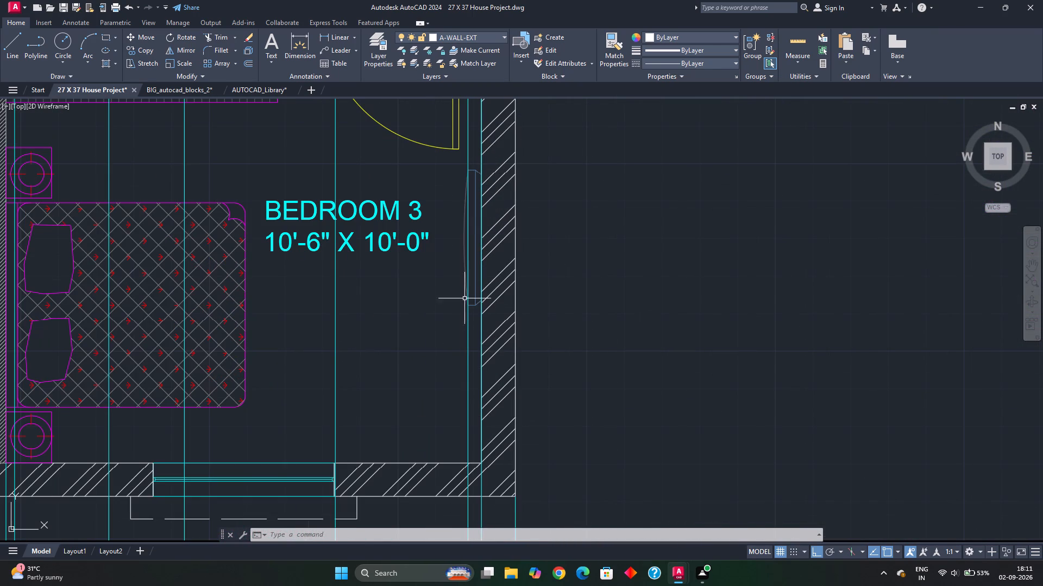
{"action": "scroll", "coordinate": [464, 297], "scroll_direction": "up", "scroll_amount": 1}
{"action": "middle_click_drag", "start_coordinate": [463, 418], "coordinate": [452, 241]}
{"action": "scroll", "coordinate": [465, 346], "scroll_direction": "down", "scroll_amount": 3}
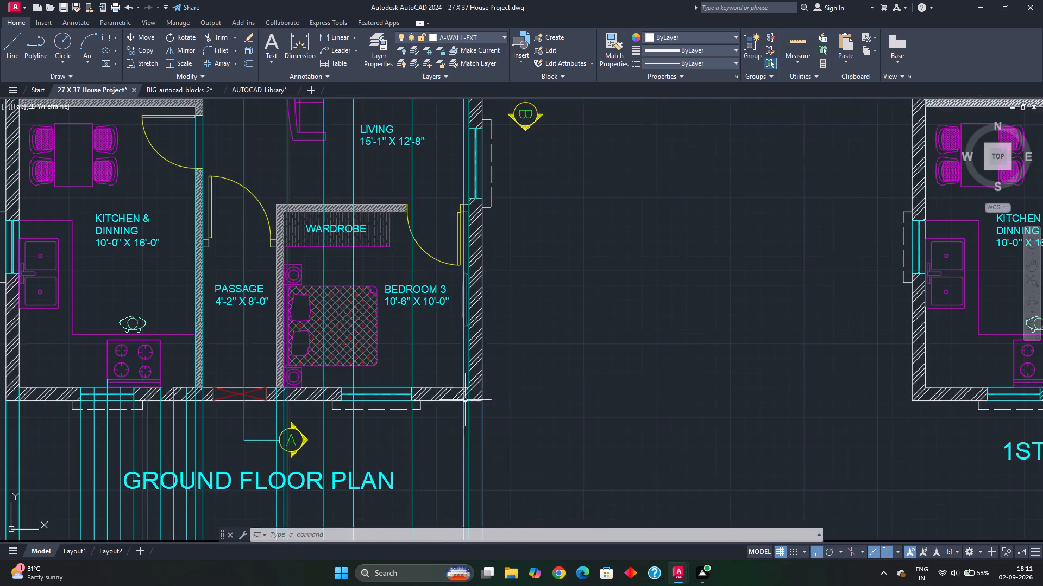
{"action": "middle_click_drag", "start_coordinate": [472, 448], "coordinate": [459, 179]}
{"action": "middle_click_drag", "start_coordinate": [445, 360], "coordinate": [443, 105]}
{"action": "middle_click_drag", "start_coordinate": [444, 437], "coordinate": [441, 155]}
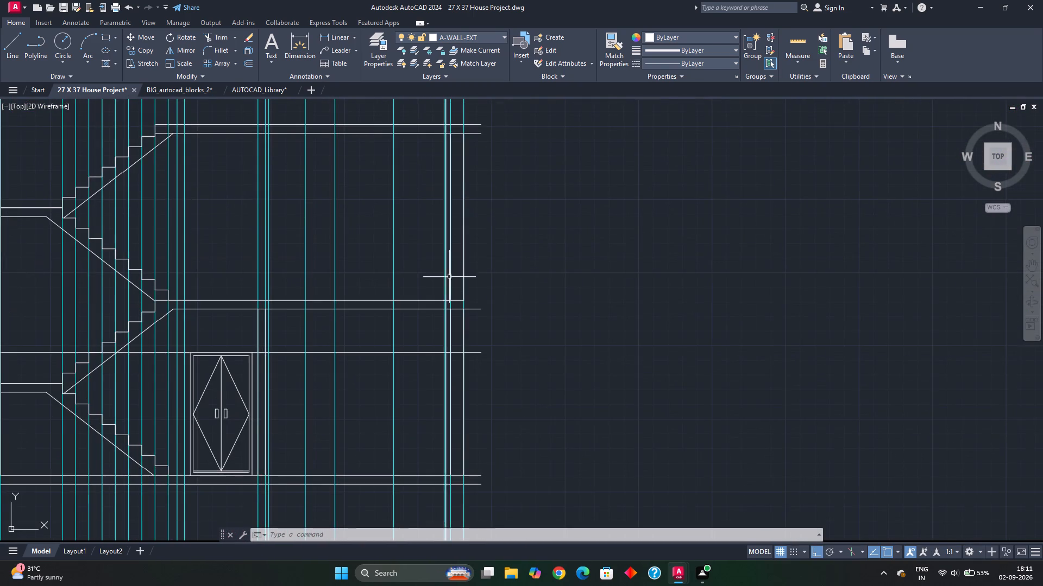
{"action": "middle_click_drag", "start_coordinate": [461, 404], "coordinate": [439, 292]}
{"action": "scroll", "coordinate": [424, 322], "scroll_direction": "up", "scroll_amount": 2}
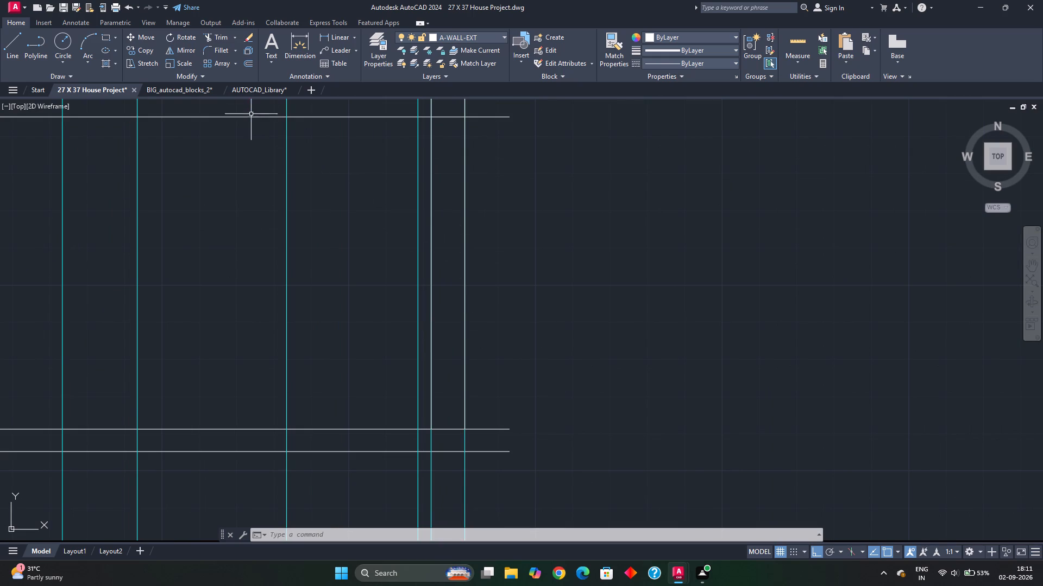
Switch to the AUTOCAD_Library drawing and look through its bedroom, sofa, and table and chair blocks.
{"action": "left_click", "coordinate": [280, 86]}
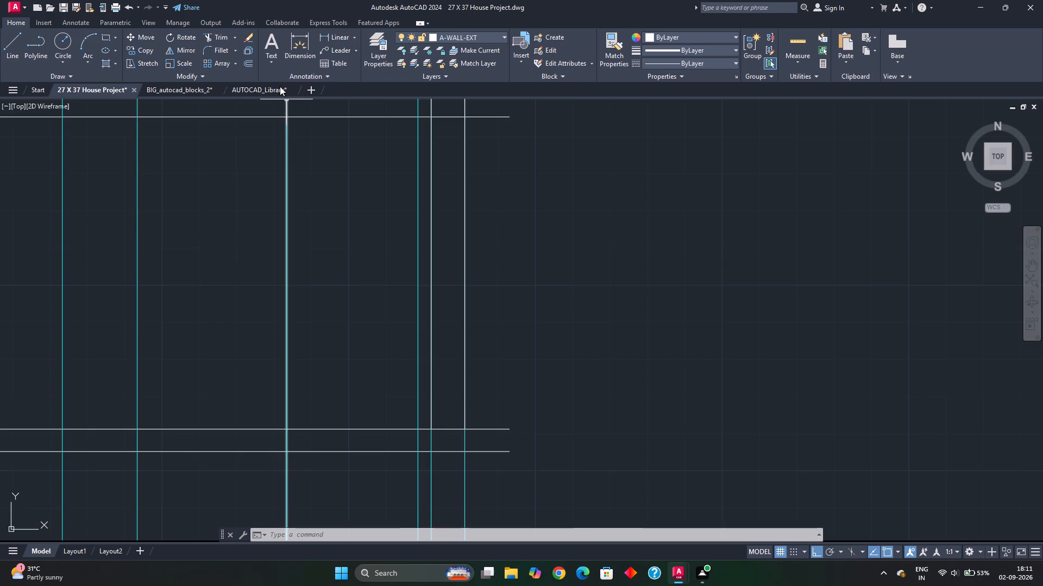
{"action": "scroll", "coordinate": [460, 313], "scroll_direction": "down", "scroll_amount": 12}
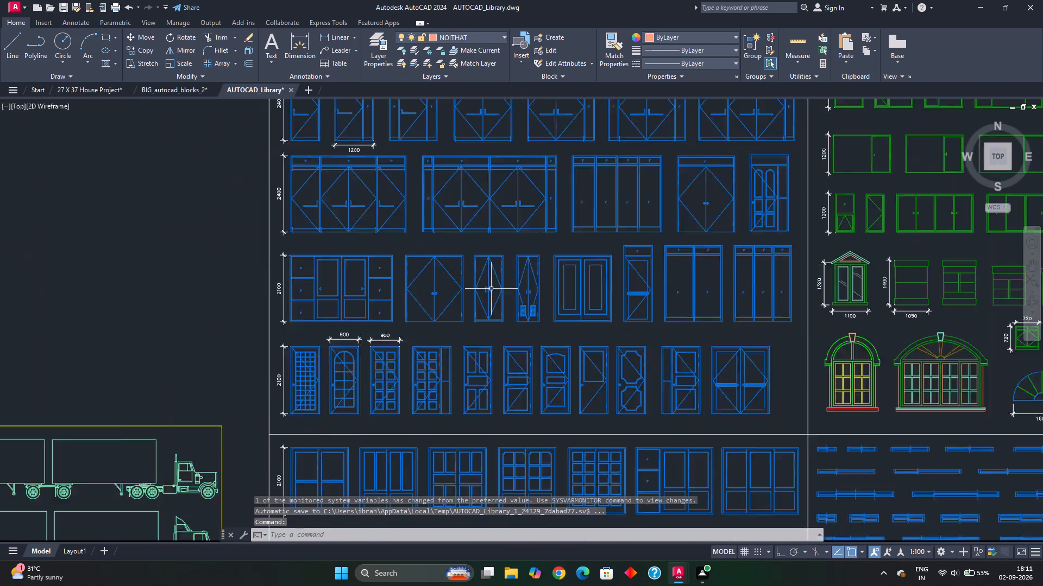
{"action": "scroll", "coordinate": [432, 309], "scroll_direction": "down", "scroll_amount": 2}
{"action": "middle_click_drag", "start_coordinate": [423, 354], "coordinate": [549, 424]}
{"action": "scroll", "coordinate": [324, 269], "scroll_direction": "up", "scroll_amount": 1}
{"action": "middle_click_drag", "start_coordinate": [324, 269], "coordinate": [564, 362]}
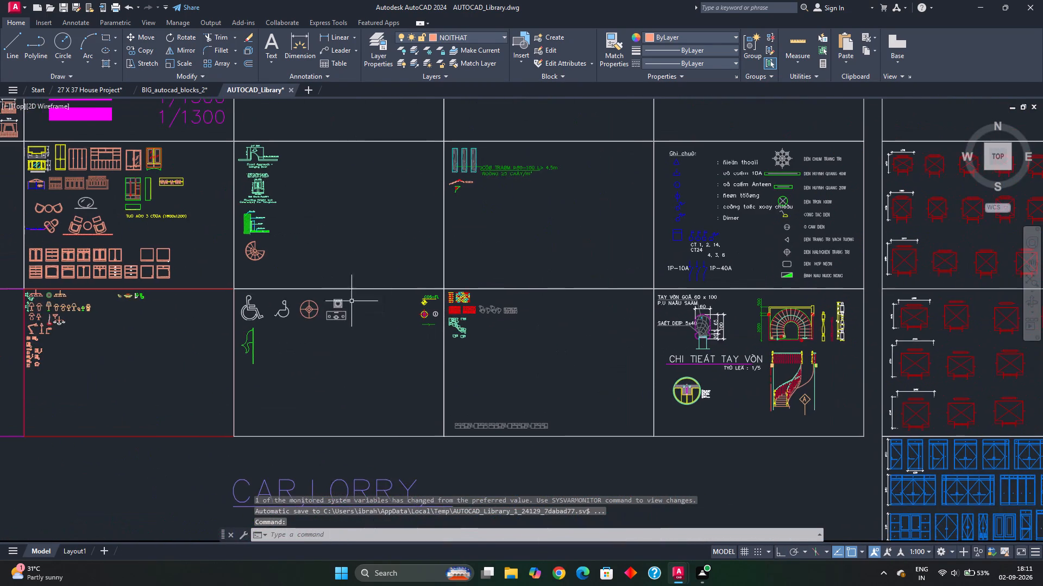
{"action": "middle_click_drag", "start_coordinate": [369, 309], "coordinate": [633, 341]}
{"action": "scroll", "coordinate": [612, 365], "scroll_direction": "down", "scroll_amount": 1}
{"action": "middle_click_drag", "start_coordinate": [191, 292], "coordinate": [454, 349]}
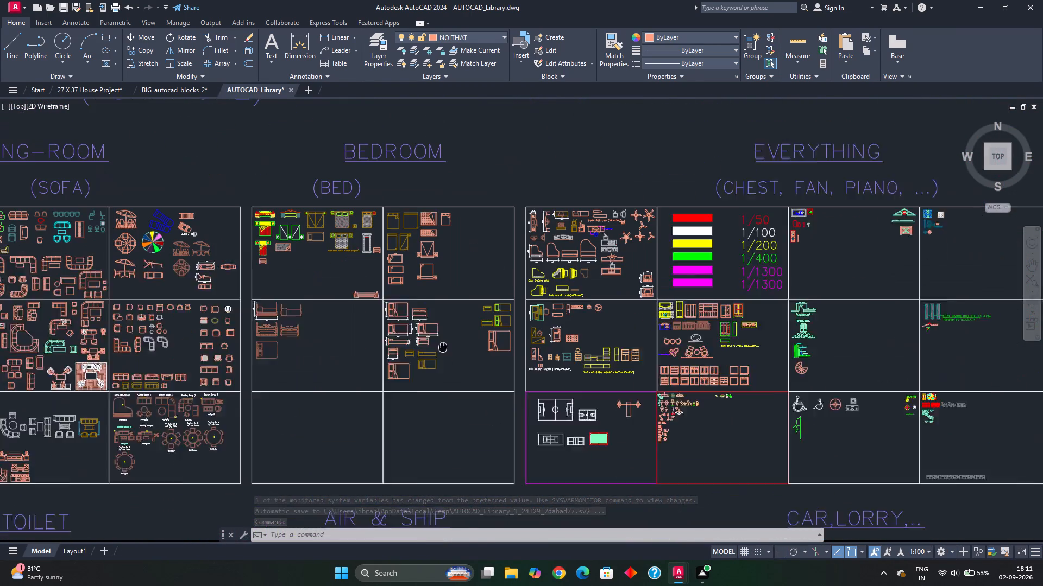
{"action": "middle_click_drag", "start_coordinate": [454, 349], "coordinate": [500, 353]}
{"action": "middle_click_drag", "start_coordinate": [249, 311], "coordinate": [442, 315]}
{"action": "middle_click_drag", "start_coordinate": [187, 372], "coordinate": [351, 322]}
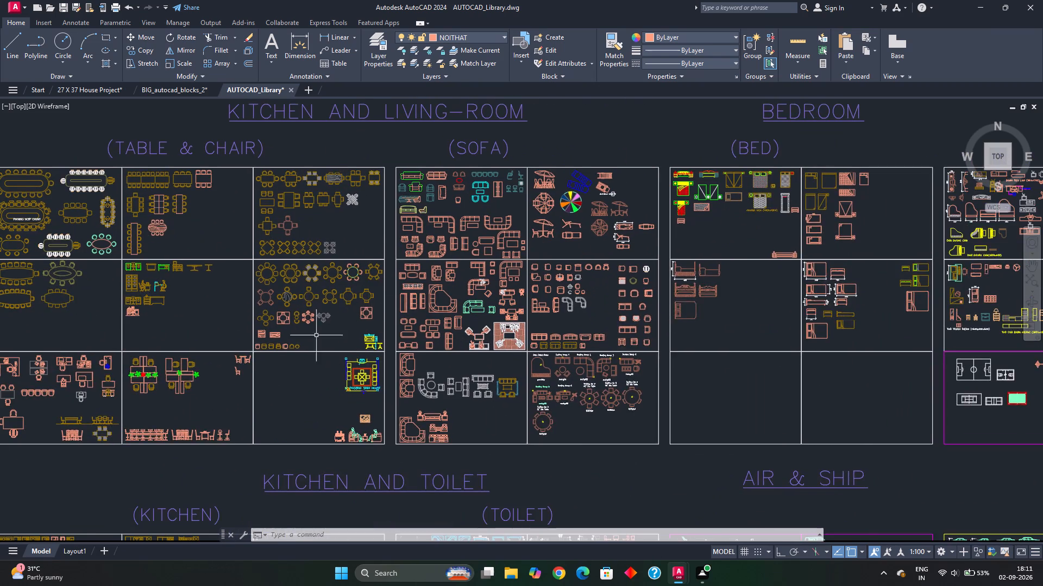
{"action": "middle_click_drag", "start_coordinate": [267, 366], "coordinate": [455, 344]}
{"action": "scroll", "coordinate": [217, 397], "scroll_direction": "up", "scroll_amount": 1}
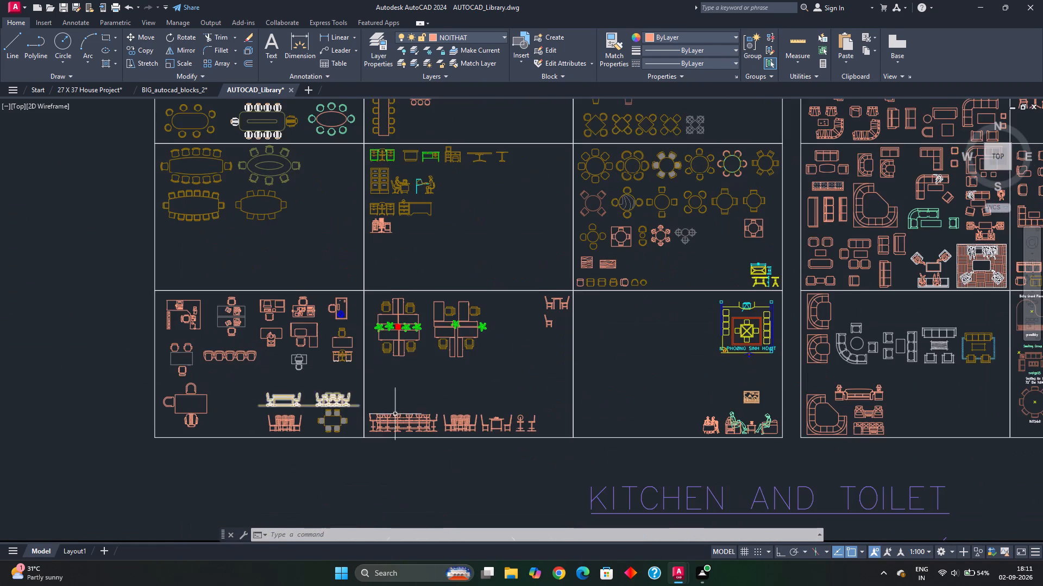
Look through the library's kitchen, tree and toilet block groups.
{"action": "middle_click_drag", "start_coordinate": [395, 415], "coordinate": [458, 167]}
{"action": "middle_click_drag", "start_coordinate": [483, 359], "coordinate": [482, 173]}
{"action": "middle_click_drag", "start_coordinate": [419, 397], "coordinate": [438, 207]}
{"action": "middle_click_drag", "start_coordinate": [471, 379], "coordinate": [344, 319]}
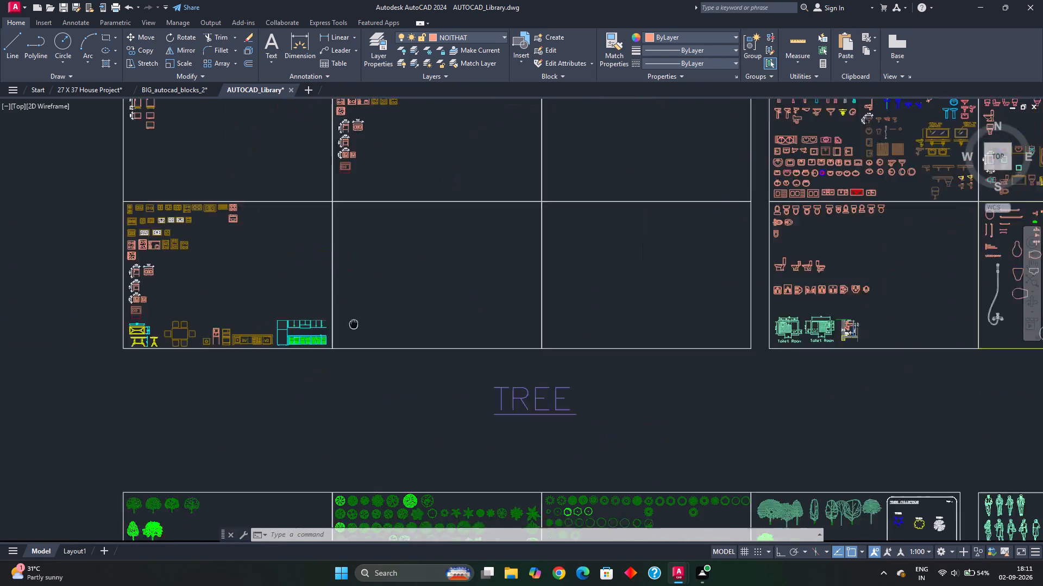
{"action": "middle_click_drag", "start_coordinate": [344, 319], "coordinate": [304, 289]}
{"action": "middle_click_drag", "start_coordinate": [329, 335], "coordinate": [383, 182]}
{"action": "middle_click_drag", "start_coordinate": [437, 348], "coordinate": [365, 227]}
{"action": "scroll", "coordinate": [607, 329], "scroll_direction": "down", "scroll_amount": 1}
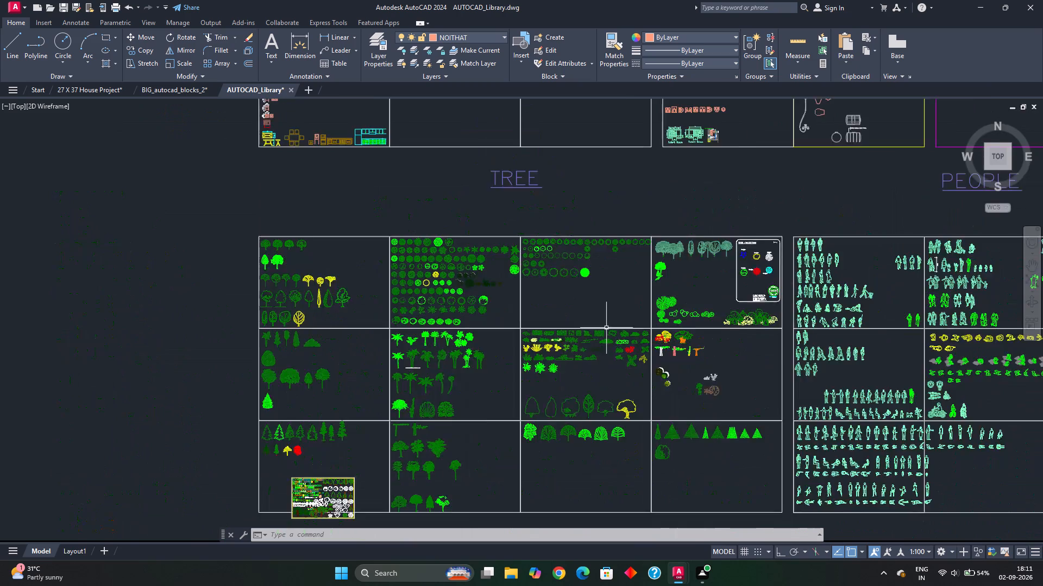
{"action": "scroll", "coordinate": [606, 329], "scroll_direction": "down", "scroll_amount": 1}
{"action": "middle_click_drag", "start_coordinate": [689, 340], "coordinate": [533, 351]}
{"action": "scroll", "coordinate": [607, 190], "scroll_direction": "up", "scroll_amount": 3}
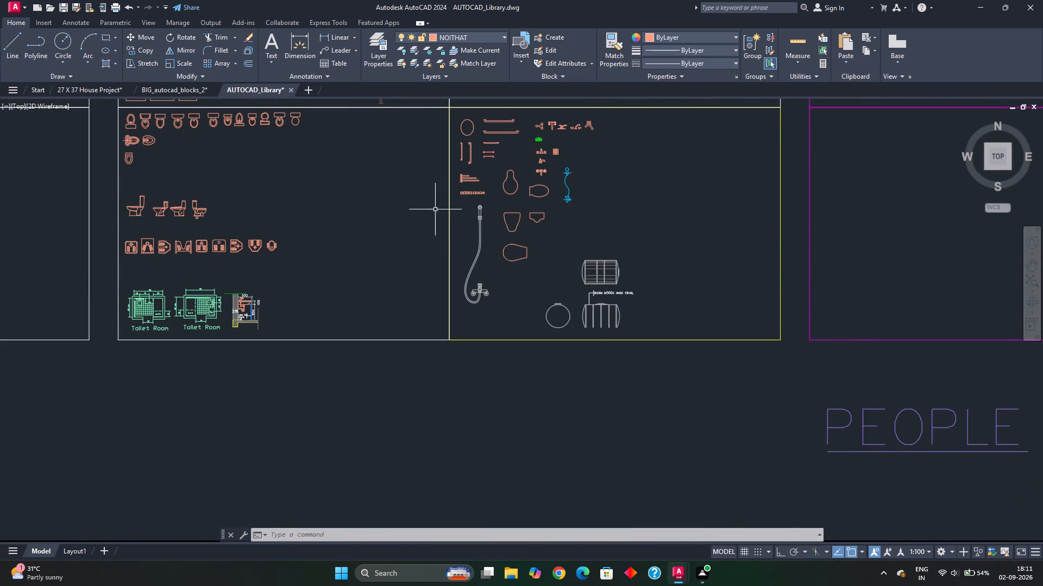
{"action": "middle_click_drag", "start_coordinate": [441, 206], "coordinate": [438, 371]}
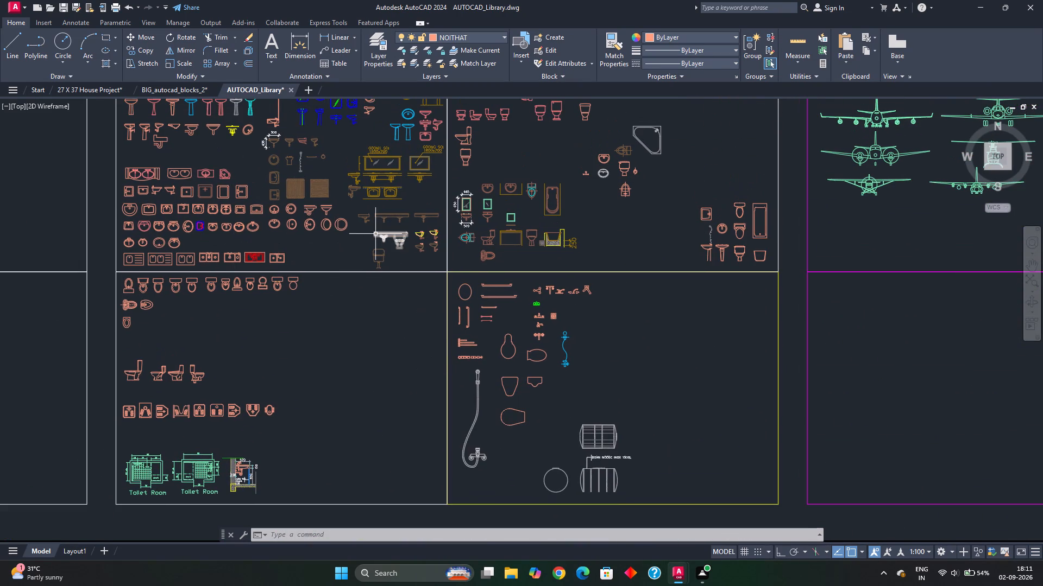
{"action": "scroll", "coordinate": [508, 251], "scroll_direction": "down", "scroll_amount": 2}
{"action": "middle_click_drag", "start_coordinate": [559, 247], "coordinate": [523, 370]}
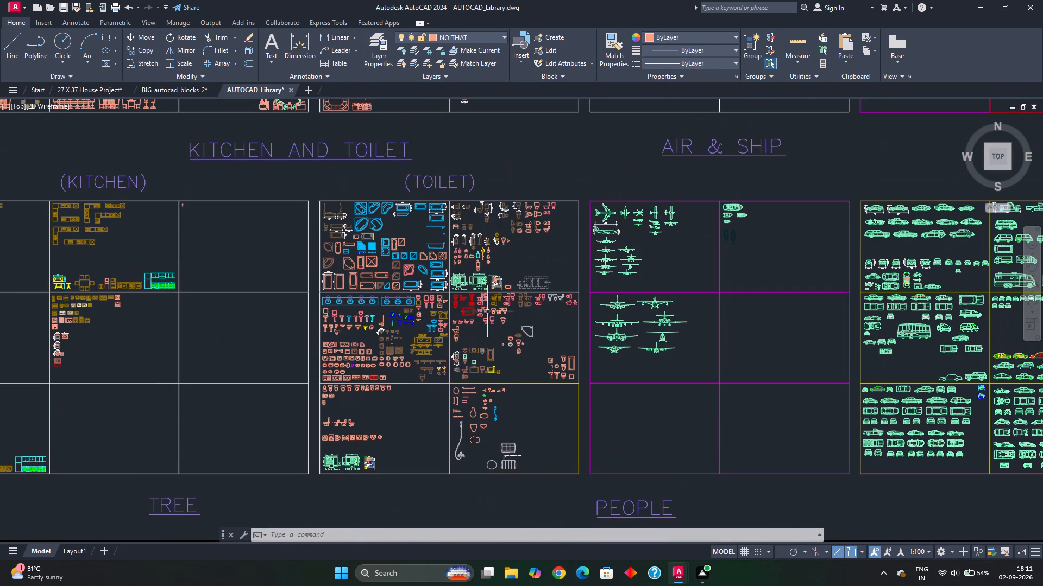
{"action": "middle_click_drag", "start_coordinate": [345, 289], "coordinate": [352, 312]}
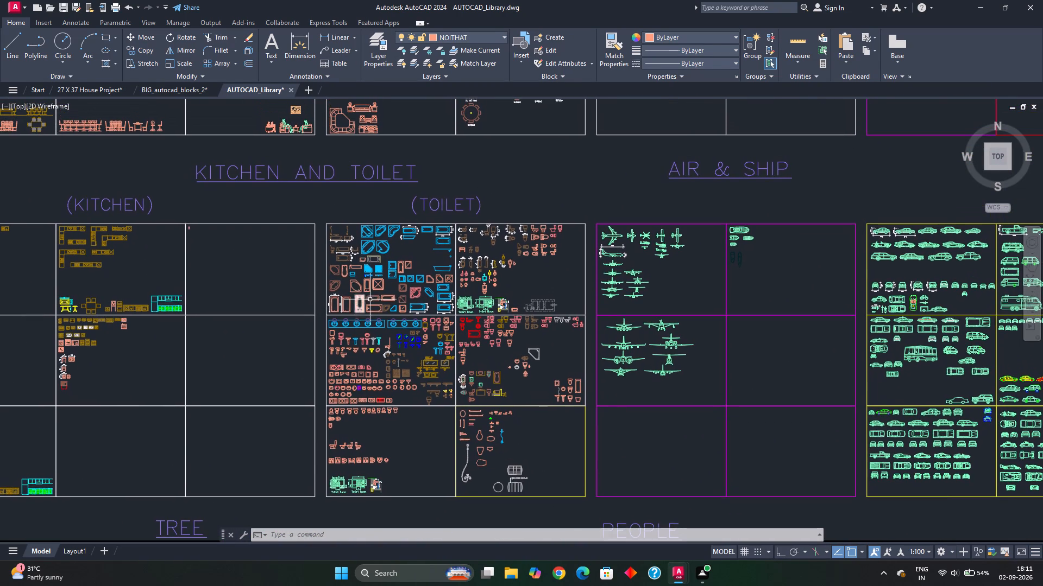
Look through the library's vehicle, window and door blocks, down to the row of 2100-high single-leaf doors.
{"action": "scroll", "coordinate": [624, 380], "scroll_direction": "down", "scroll_amount": 1}
{"action": "middle_click_drag", "start_coordinate": [728, 337], "coordinate": [417, 301]}
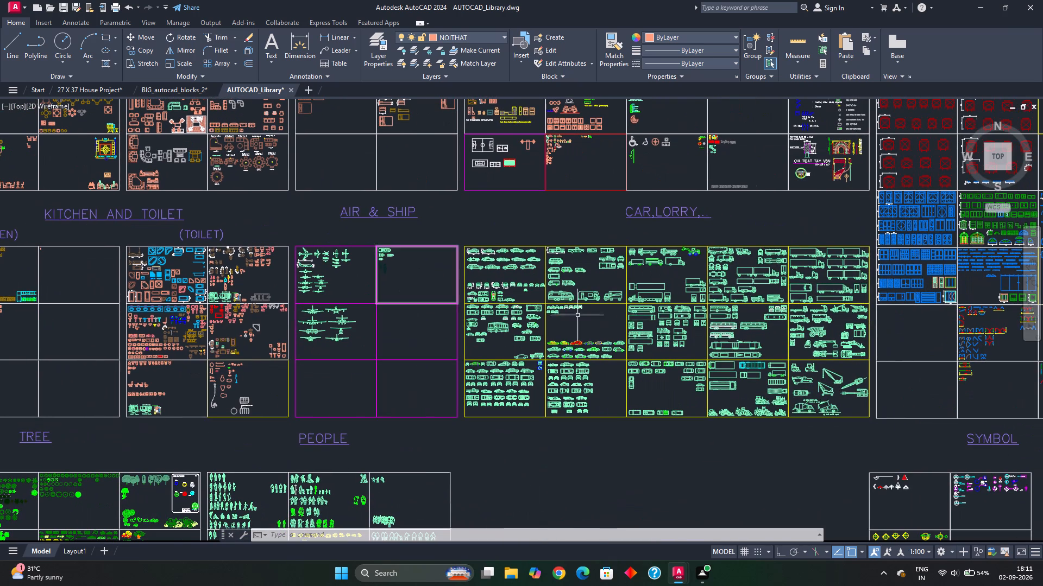
{"action": "middle_click_drag", "start_coordinate": [864, 294], "coordinate": [413, 321]}
{"action": "scroll", "coordinate": [555, 326], "scroll_direction": "up", "scroll_amount": 3}
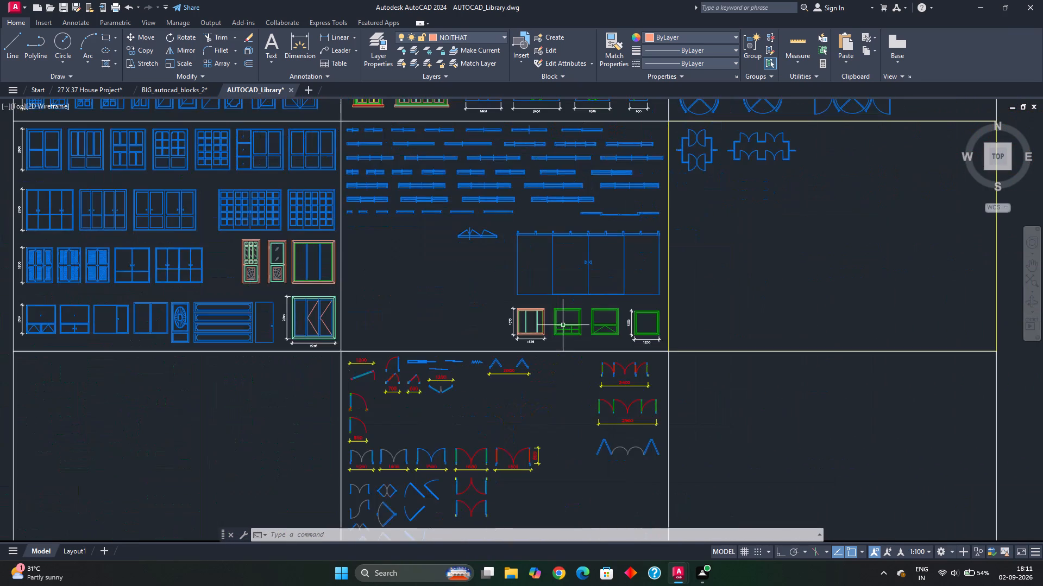
{"action": "scroll", "coordinate": [501, 215], "scroll_direction": "up", "scroll_amount": 2}
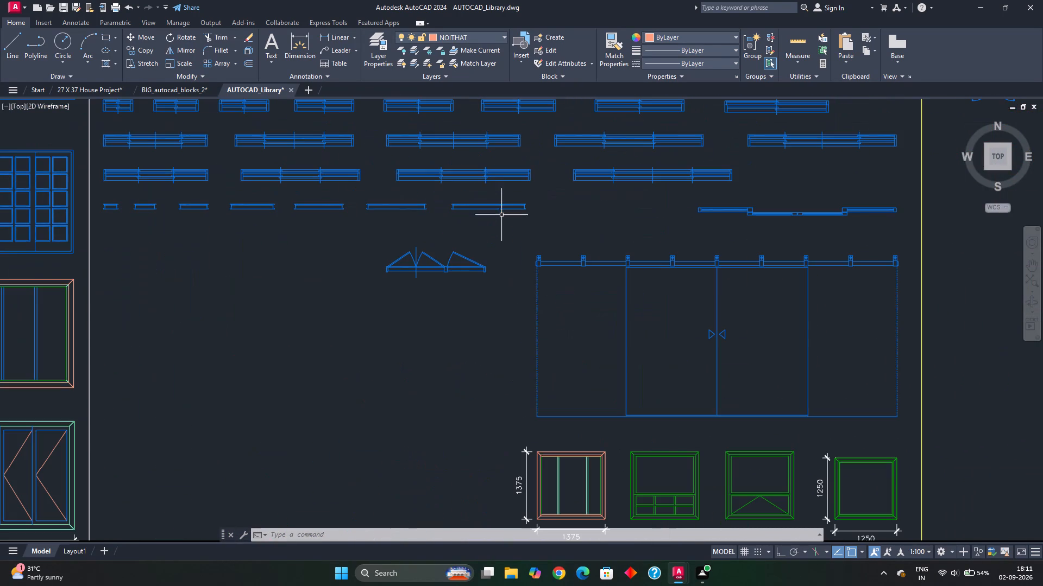
{"action": "scroll", "coordinate": [475, 199], "scroll_direction": "down", "scroll_amount": 2}
{"action": "middle_click_drag", "start_coordinate": [472, 226], "coordinate": [512, 372]}
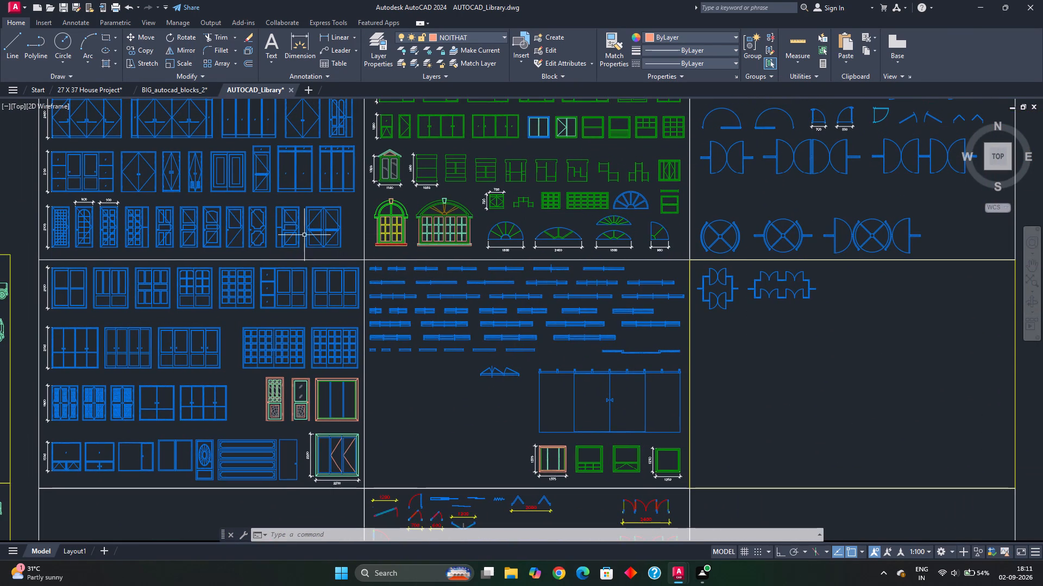
{"action": "middle_click_drag", "start_coordinate": [248, 222], "coordinate": [513, 249]}
{"action": "scroll", "coordinate": [359, 261], "scroll_direction": "up", "scroll_amount": 2}
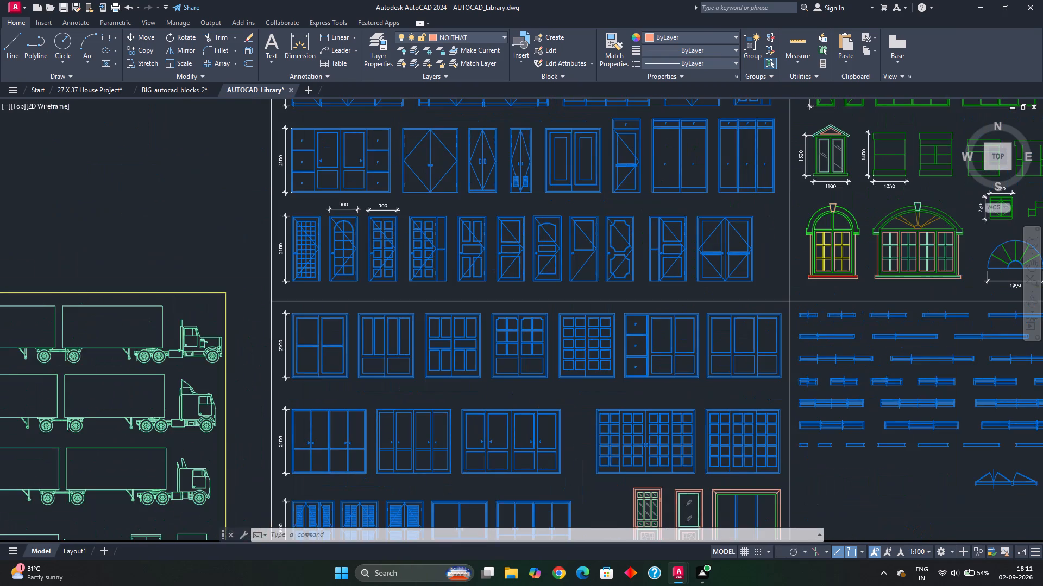
{"action": "scroll", "coordinate": [346, 225], "scroll_direction": "up", "scroll_amount": 2}
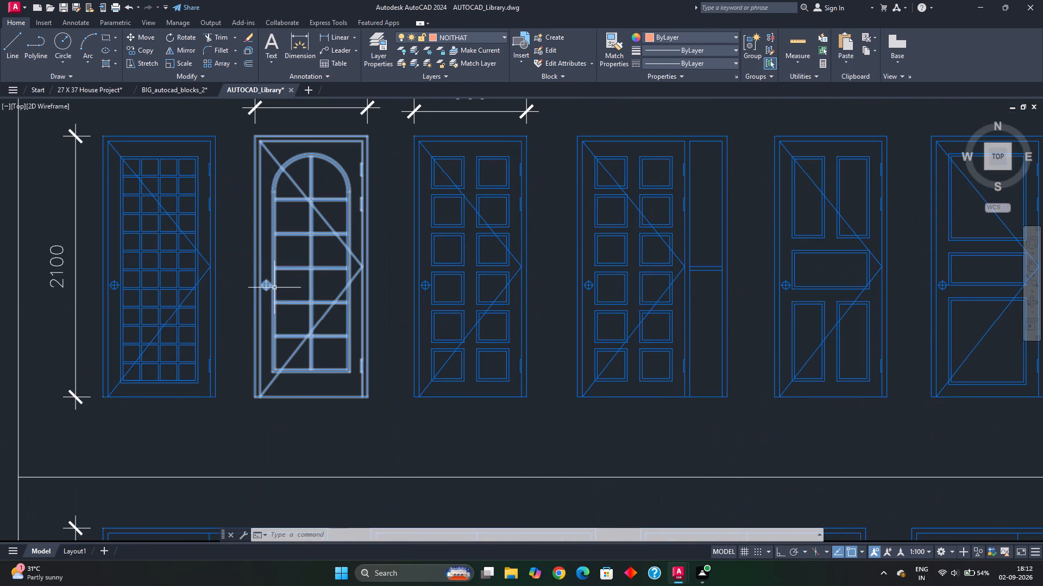
Open the arched glazed door block AE0A11 in the Block Editor and check the properties of all its geometry.
{"action": "double_click", "coordinate": [272, 271]}
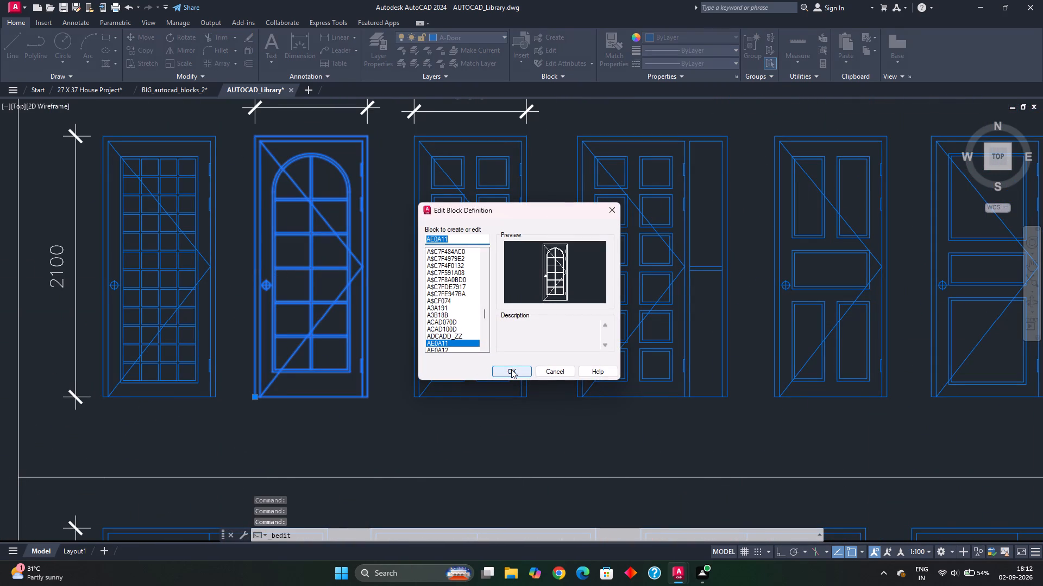
{"action": "left_click", "coordinate": [511, 369]}
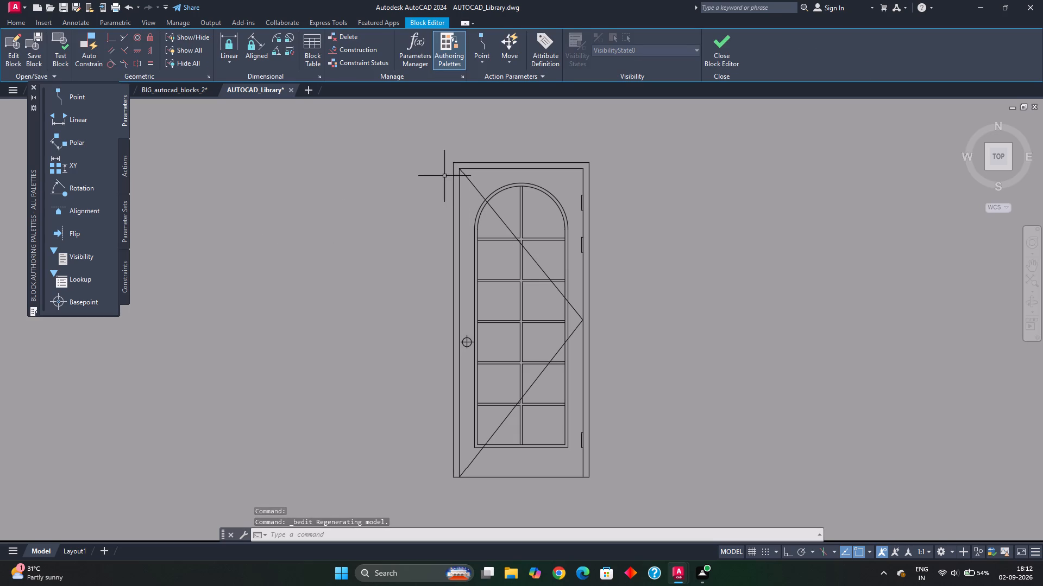
{"action": "left_click", "coordinate": [437, 145]}
{"action": "left_click", "coordinate": [602, 492]}
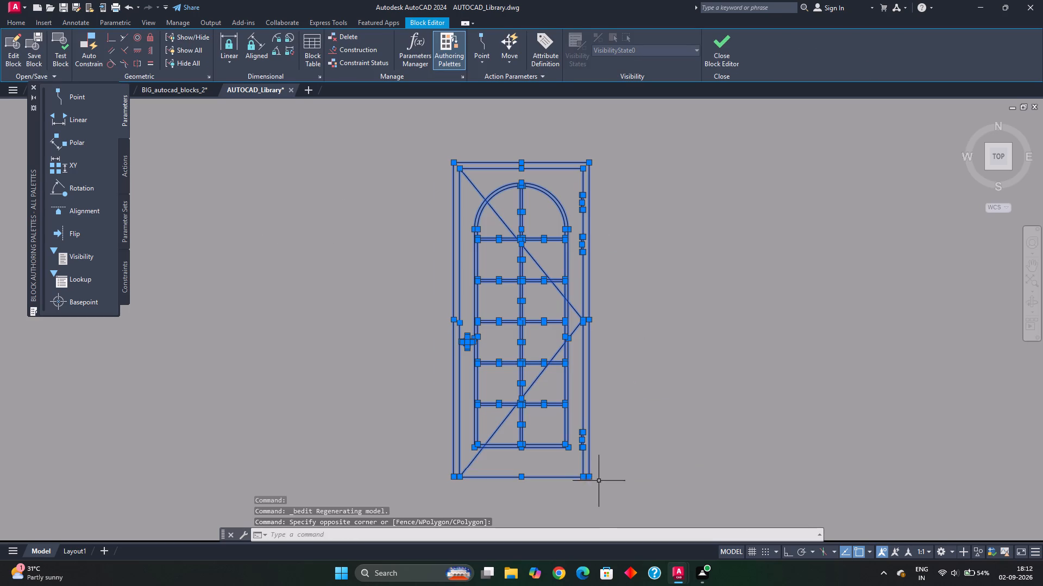
{"action": "right_click", "coordinate": [629, 347]}
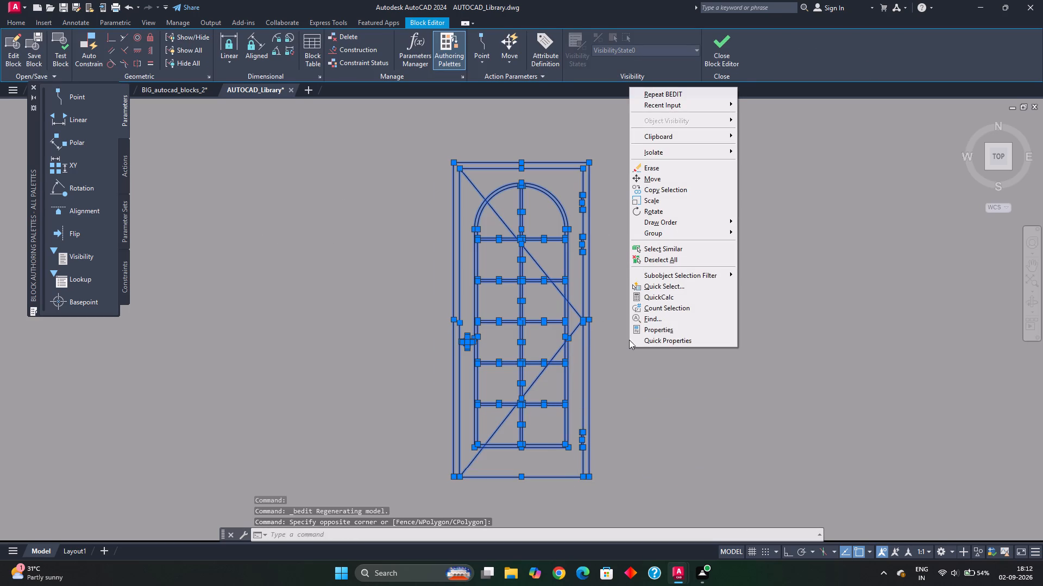
{"action": "left_click", "coordinate": [643, 331]}
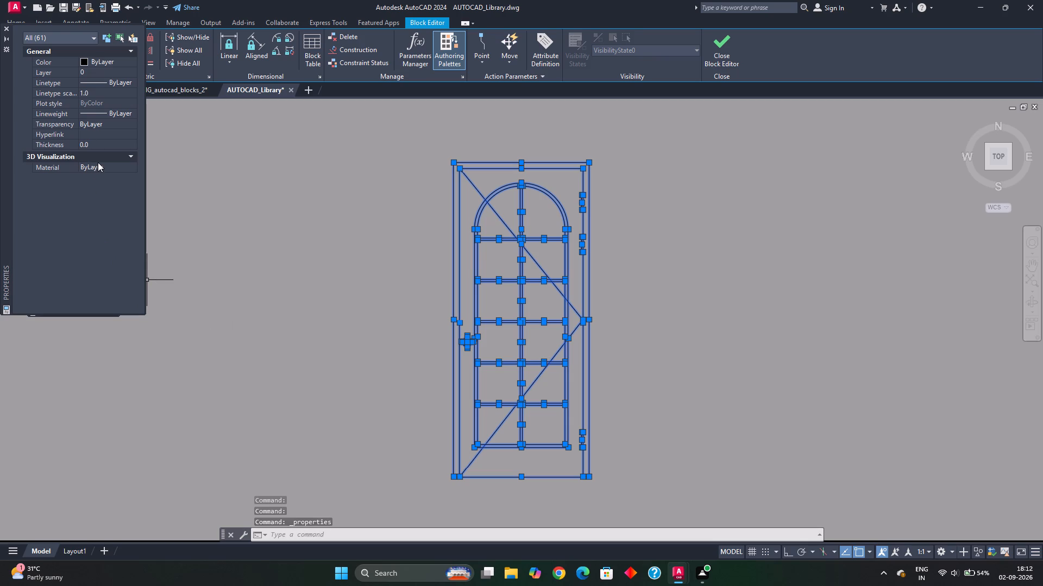
{"action": "left_click", "coordinate": [66, 31]}
{"action": "left_click", "coordinate": [66, 31]}
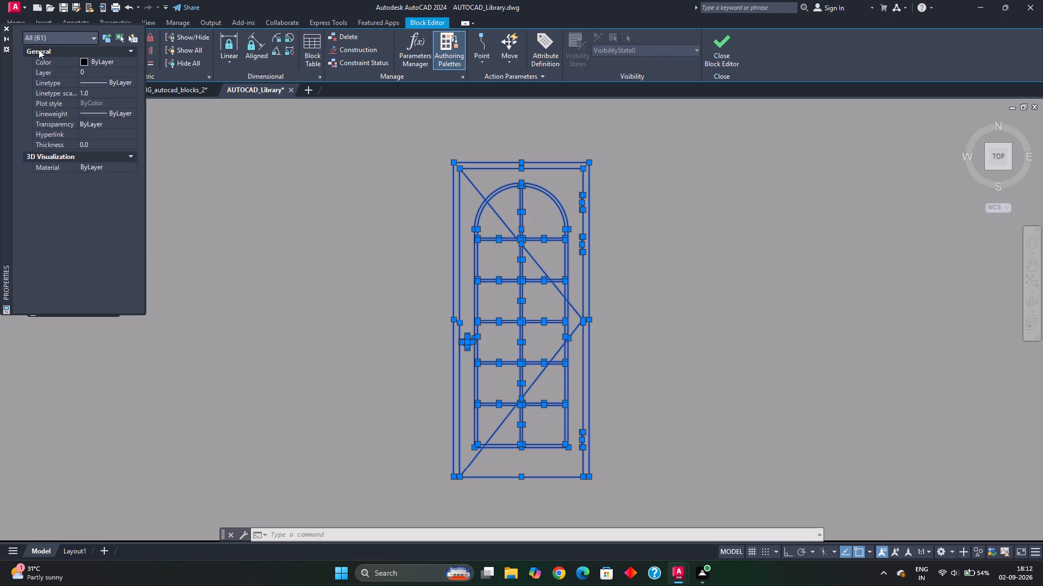
{"action": "left_click", "coordinate": [39, 49]}
{"action": "left_click", "coordinate": [45, 49]}
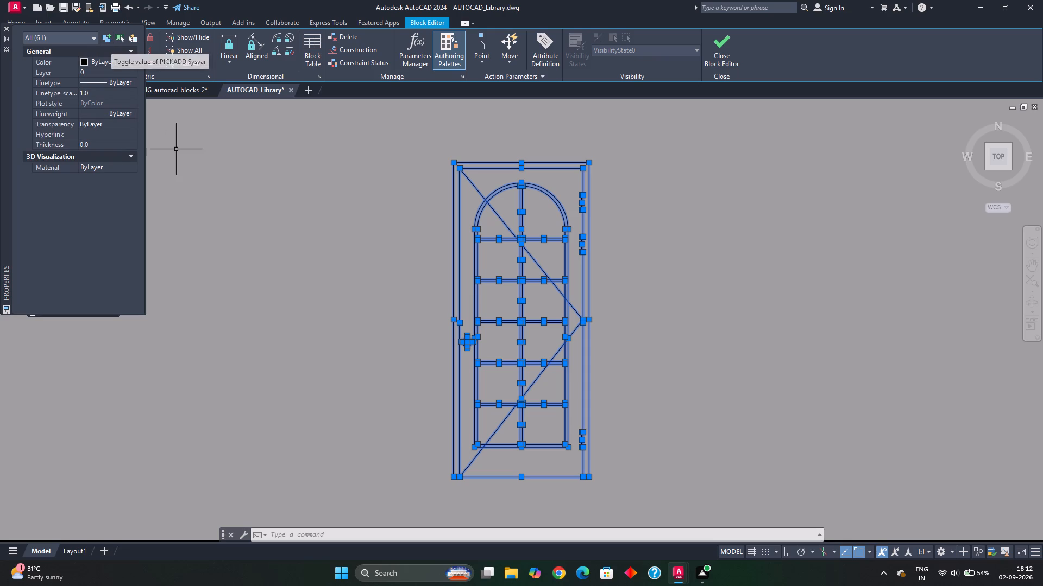
{"action": "left_click", "coordinate": [3, 26]}
{"action": "key", "text": "Escape"}
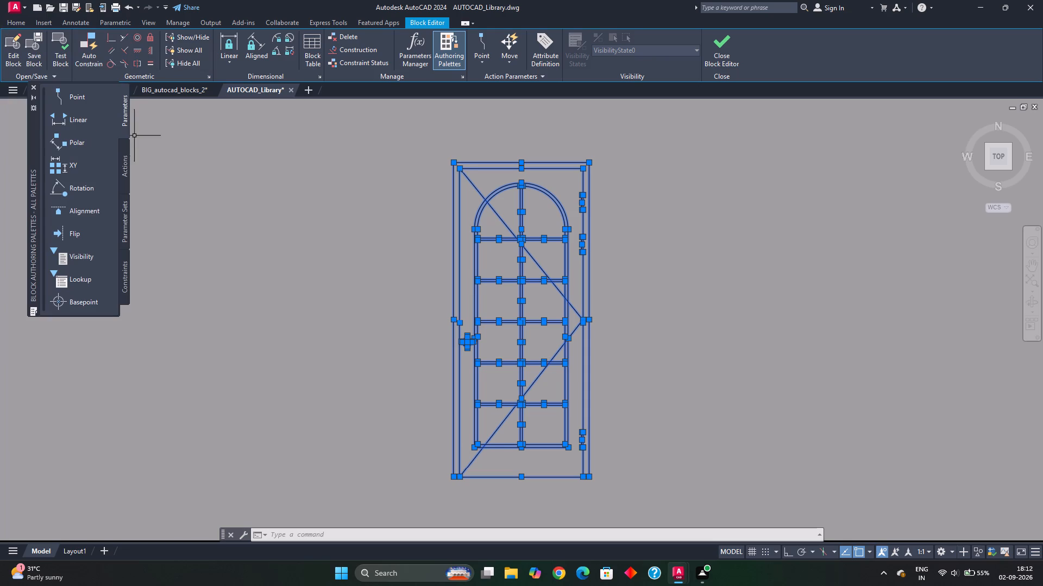
{"action": "key", "text": "Escape"}
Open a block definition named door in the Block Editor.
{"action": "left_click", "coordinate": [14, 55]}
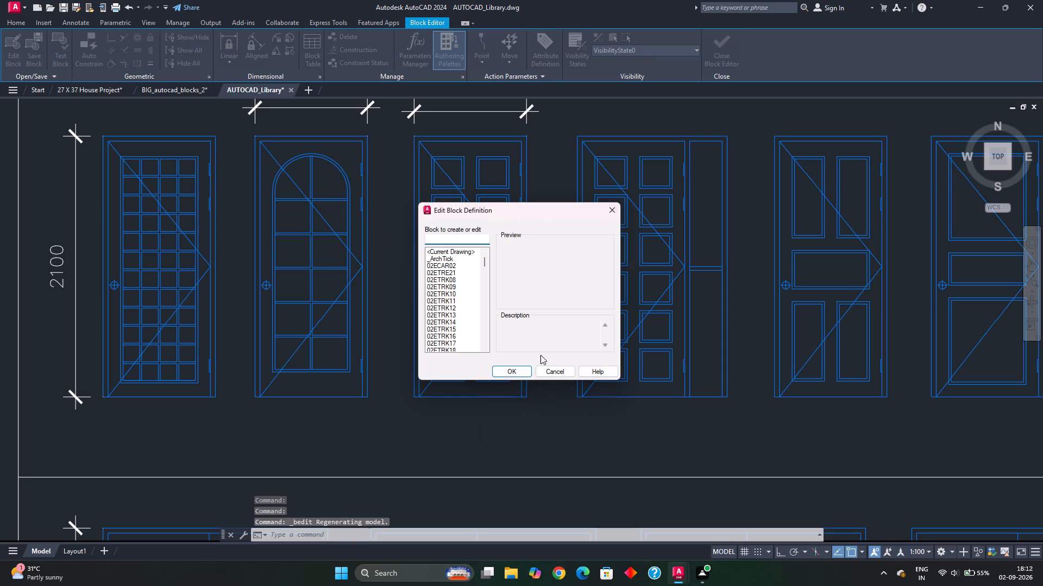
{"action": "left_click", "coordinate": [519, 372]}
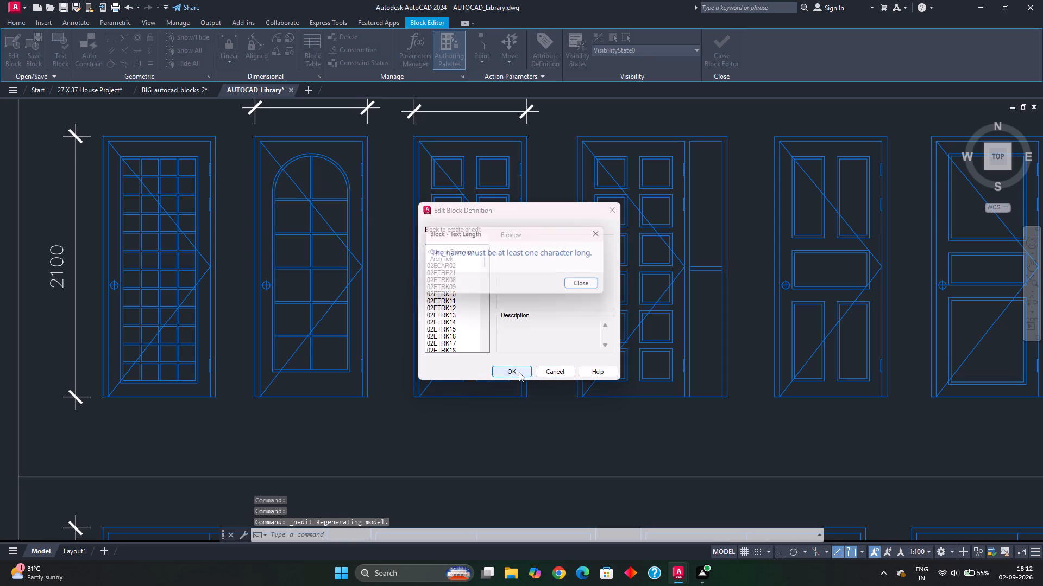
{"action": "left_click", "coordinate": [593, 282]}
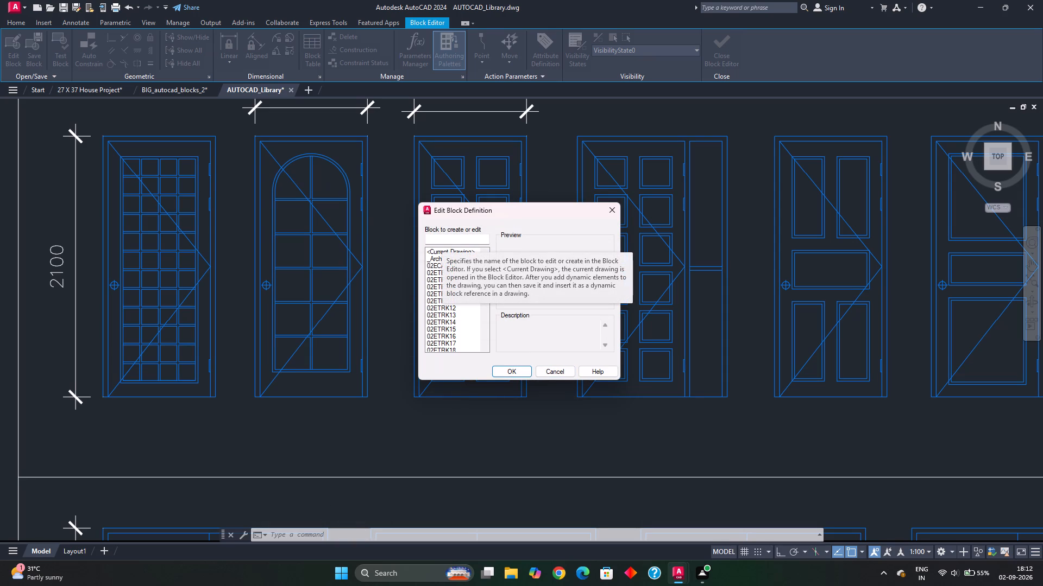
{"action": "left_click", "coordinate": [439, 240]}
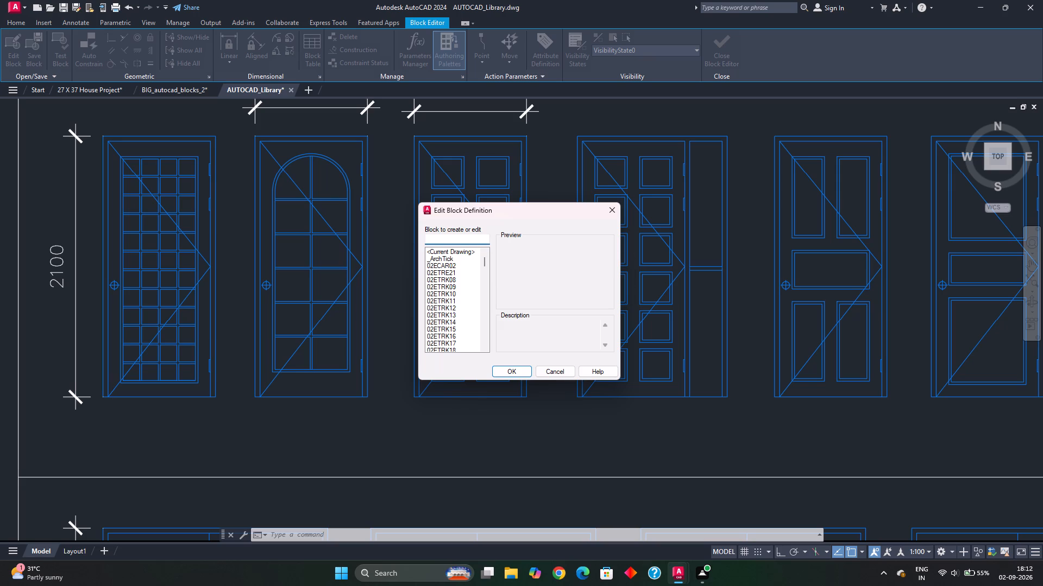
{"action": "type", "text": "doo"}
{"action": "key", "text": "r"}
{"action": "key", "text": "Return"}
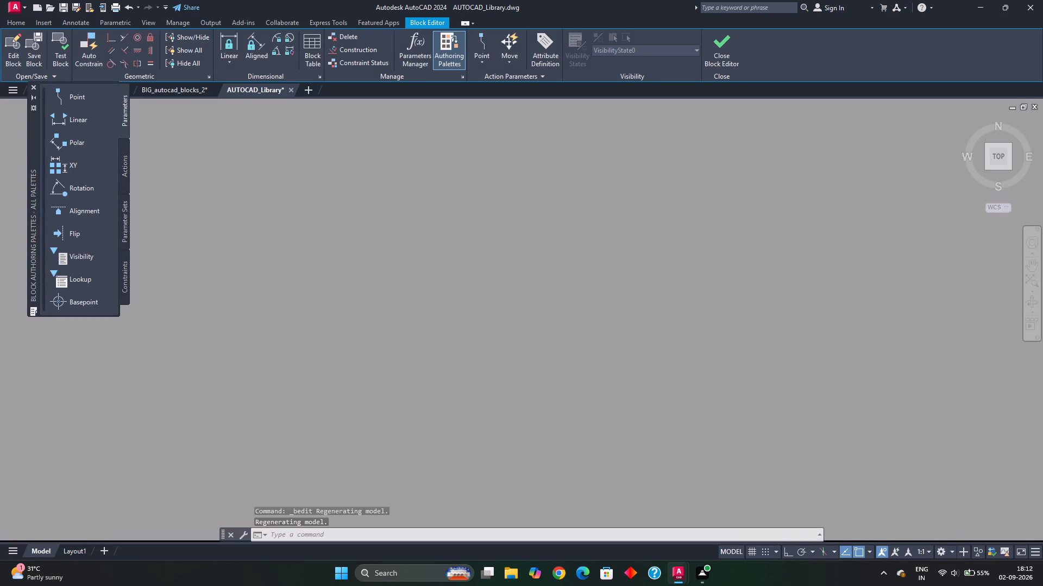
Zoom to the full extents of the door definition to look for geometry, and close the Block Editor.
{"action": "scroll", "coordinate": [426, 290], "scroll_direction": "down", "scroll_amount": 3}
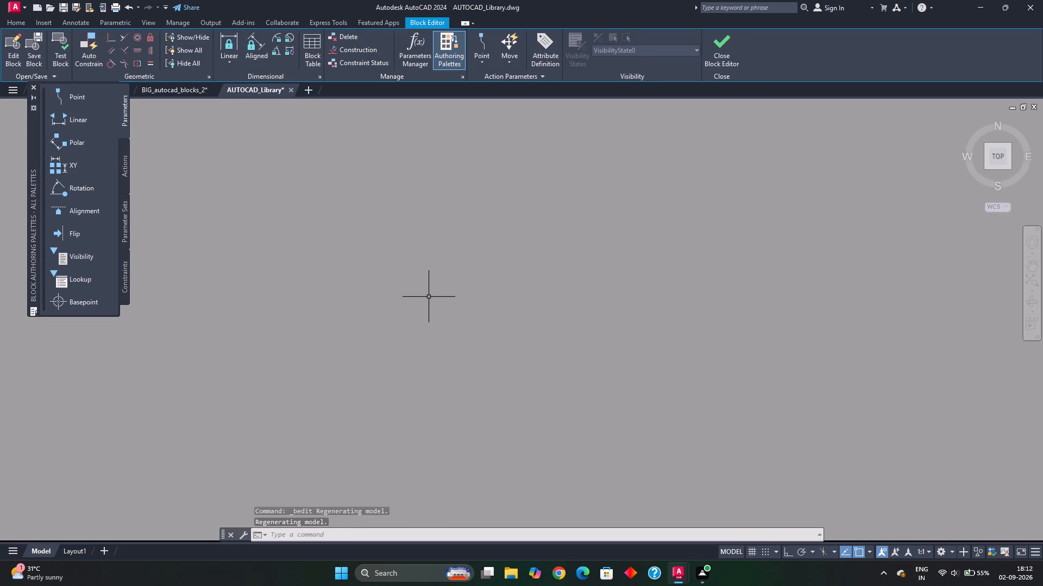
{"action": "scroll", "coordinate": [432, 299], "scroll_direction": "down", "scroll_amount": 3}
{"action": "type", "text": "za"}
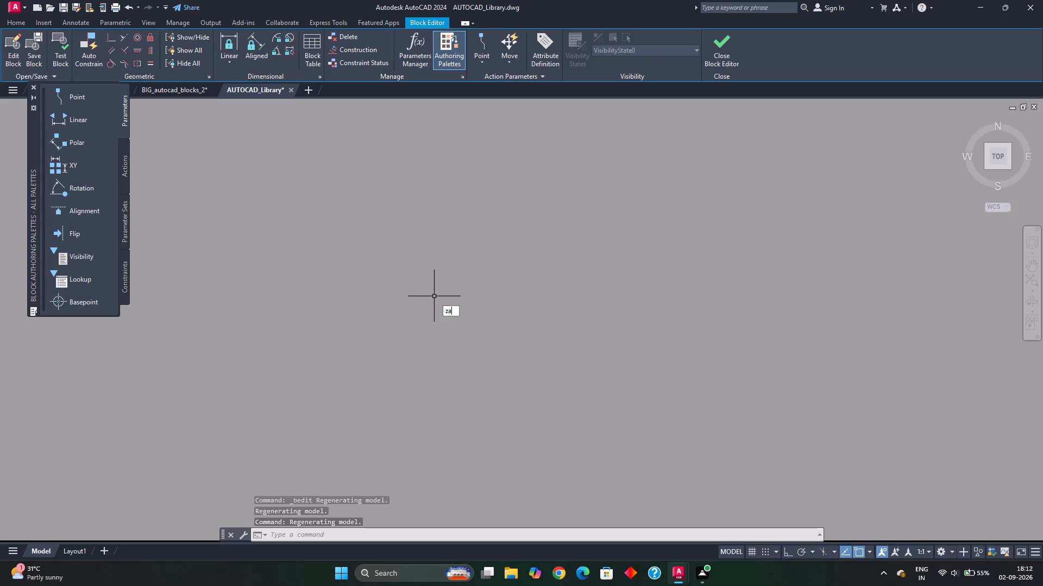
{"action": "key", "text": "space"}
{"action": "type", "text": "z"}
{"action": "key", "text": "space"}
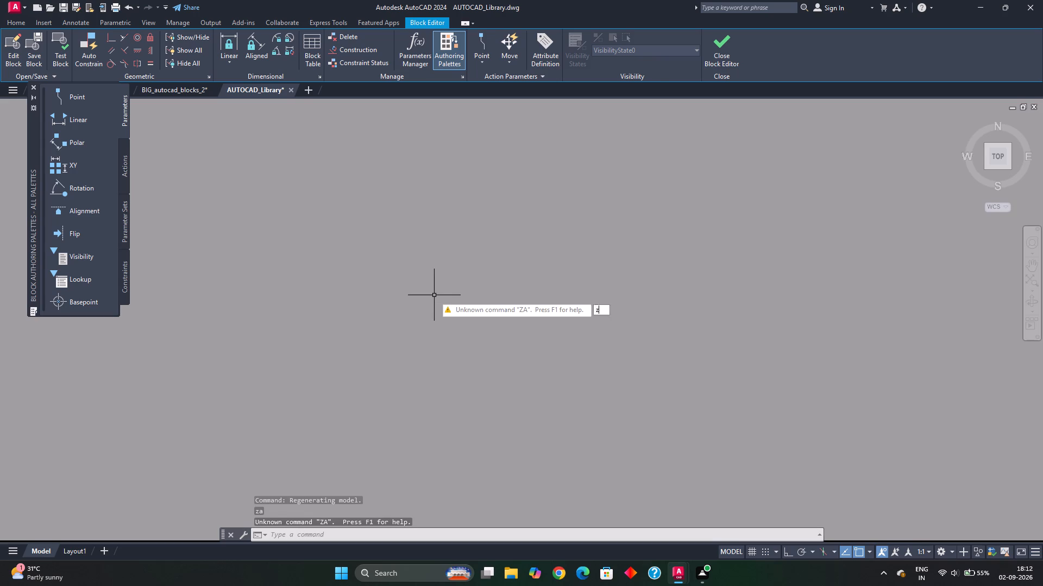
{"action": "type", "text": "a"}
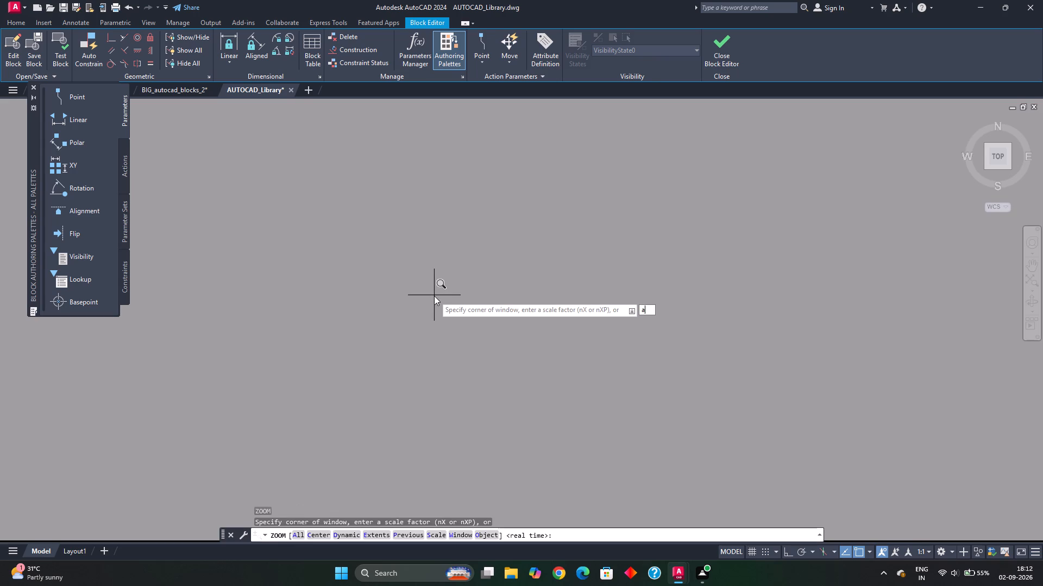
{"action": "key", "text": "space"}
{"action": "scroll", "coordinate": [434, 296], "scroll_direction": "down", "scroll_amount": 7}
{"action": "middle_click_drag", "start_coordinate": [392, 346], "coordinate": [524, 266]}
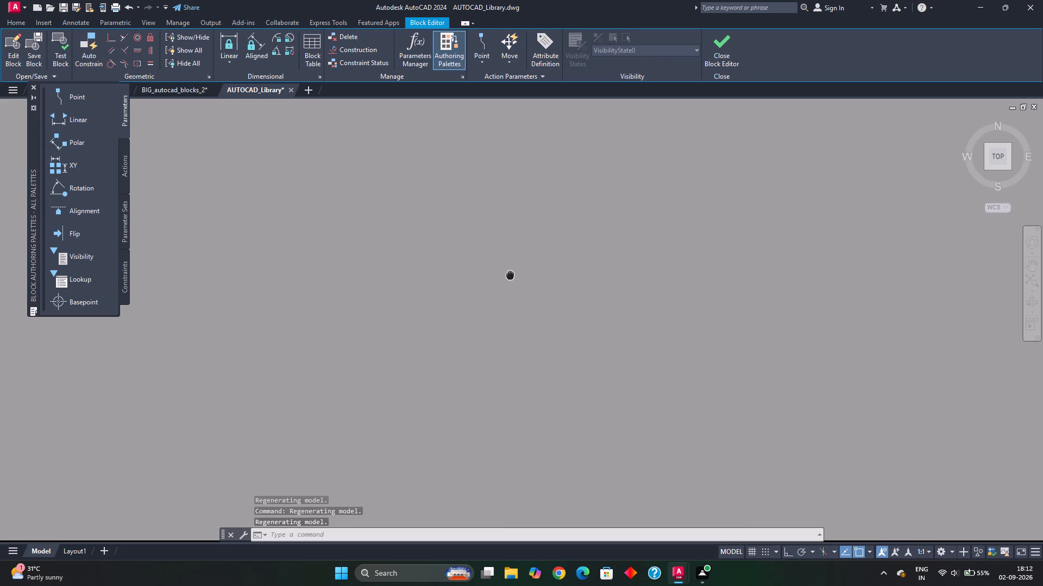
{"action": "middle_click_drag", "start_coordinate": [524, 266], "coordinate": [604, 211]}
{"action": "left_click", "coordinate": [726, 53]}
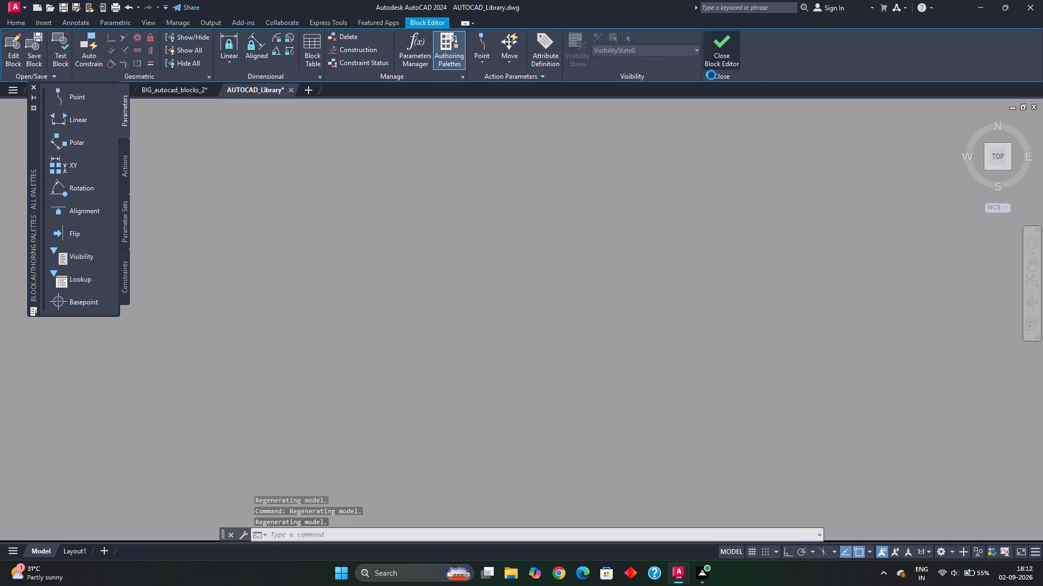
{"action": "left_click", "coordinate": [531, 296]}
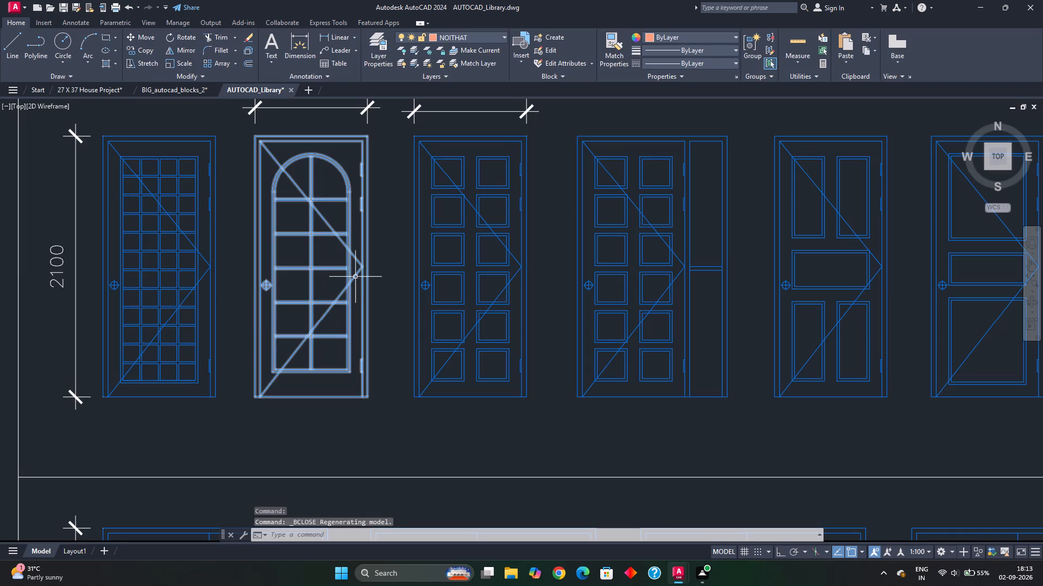
Reopen the arched glazed door block AE0A11 in the Block Editor.
{"action": "left_click", "coordinate": [355, 277]}
{"action": "double_click", "coordinate": [355, 277]}
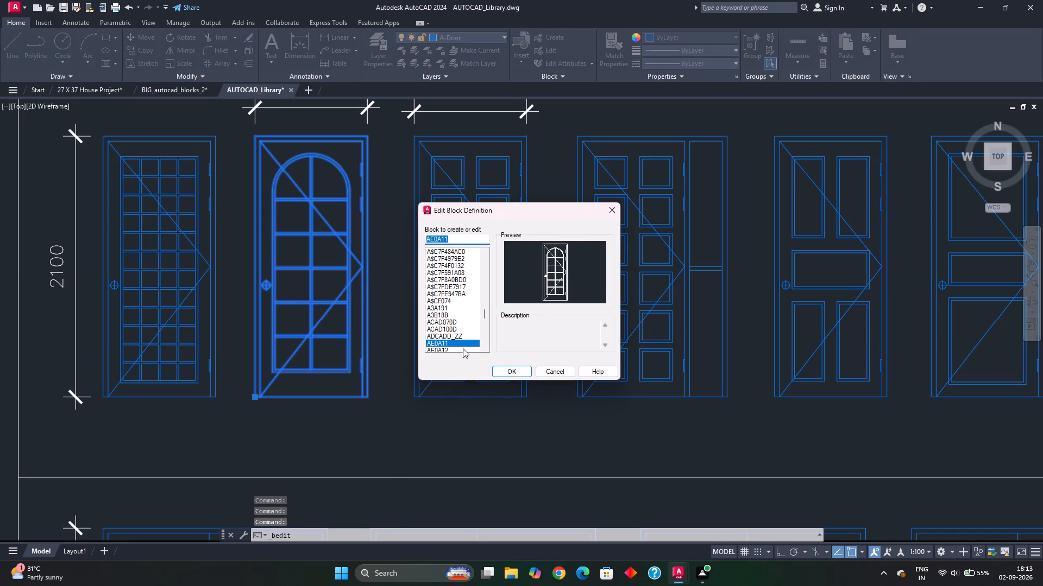
{"action": "left_click", "coordinate": [510, 374]}
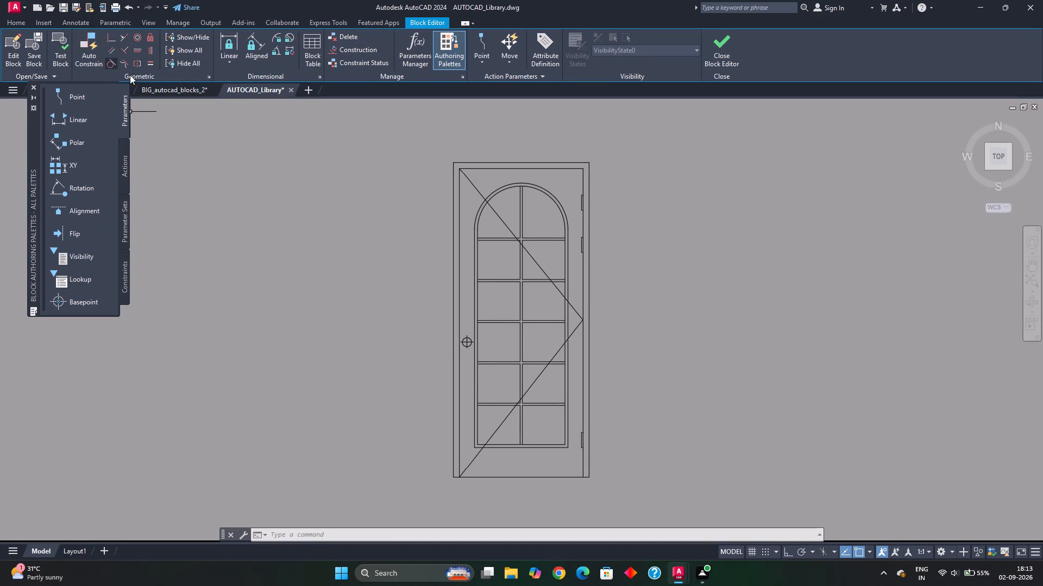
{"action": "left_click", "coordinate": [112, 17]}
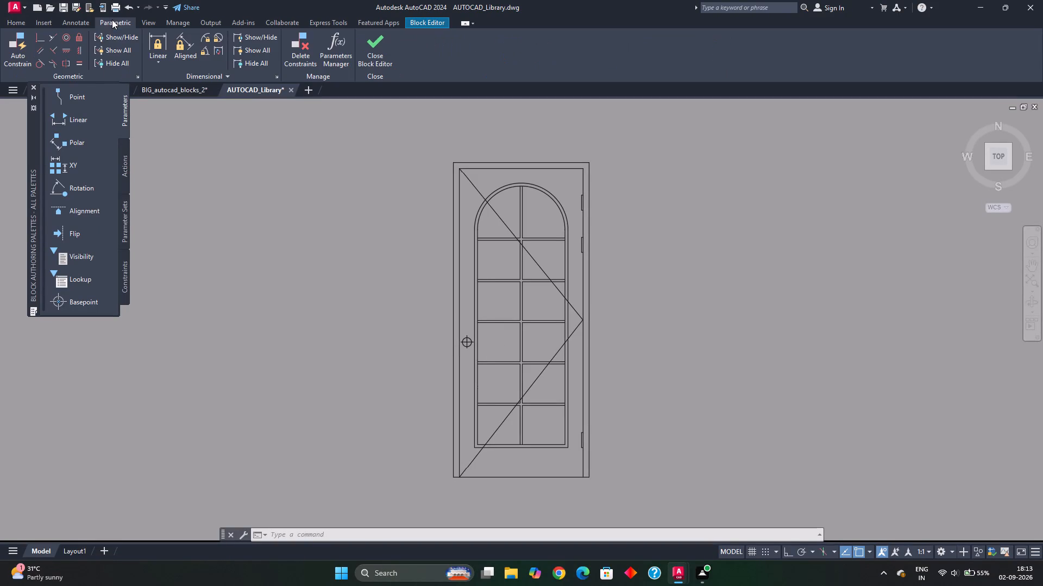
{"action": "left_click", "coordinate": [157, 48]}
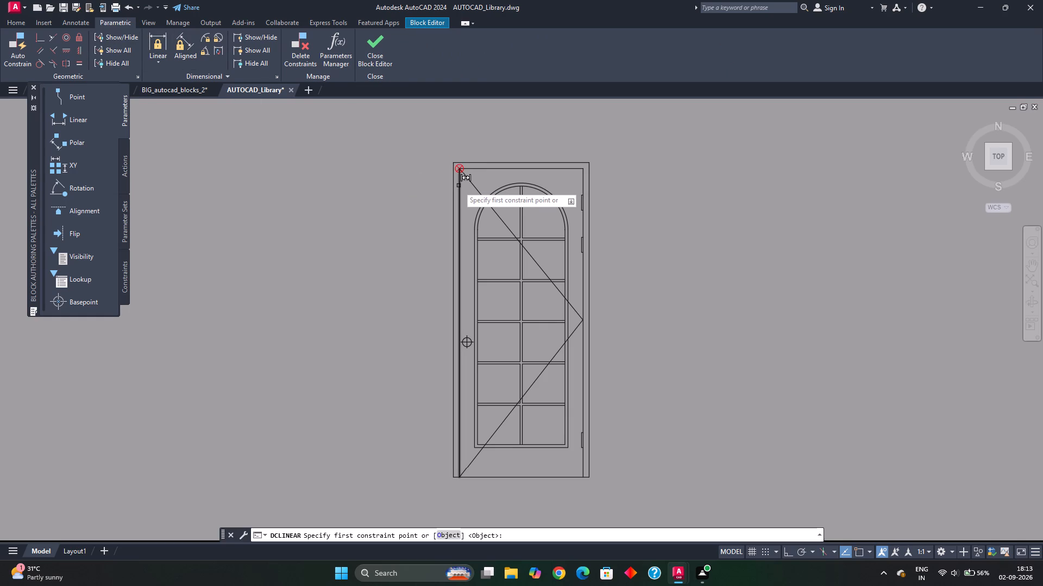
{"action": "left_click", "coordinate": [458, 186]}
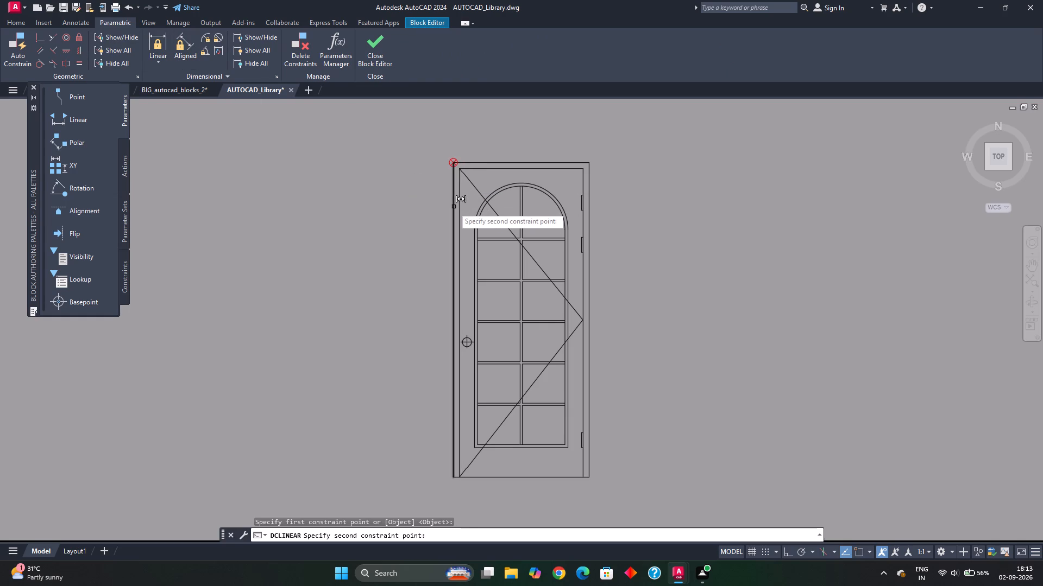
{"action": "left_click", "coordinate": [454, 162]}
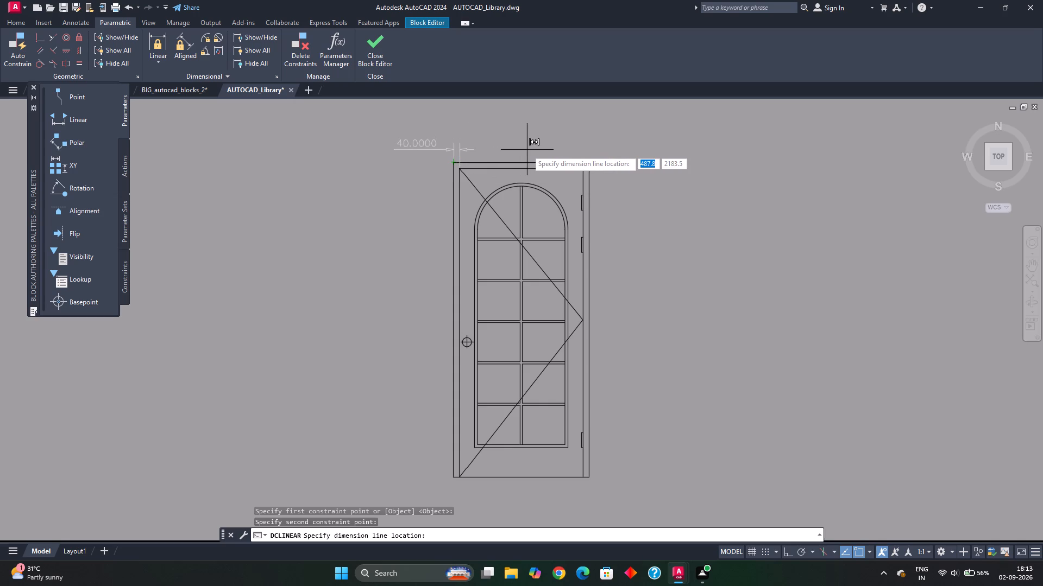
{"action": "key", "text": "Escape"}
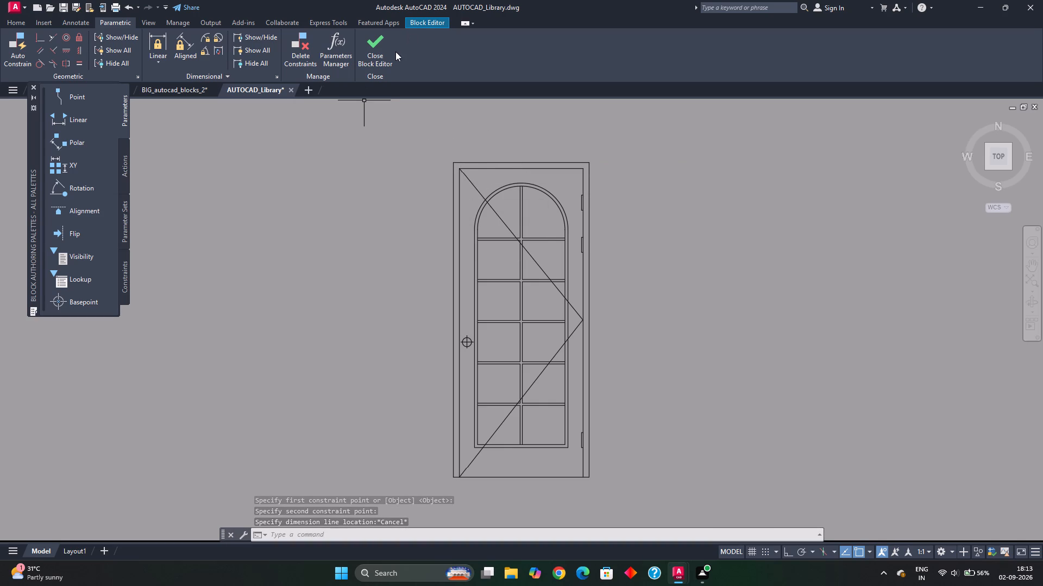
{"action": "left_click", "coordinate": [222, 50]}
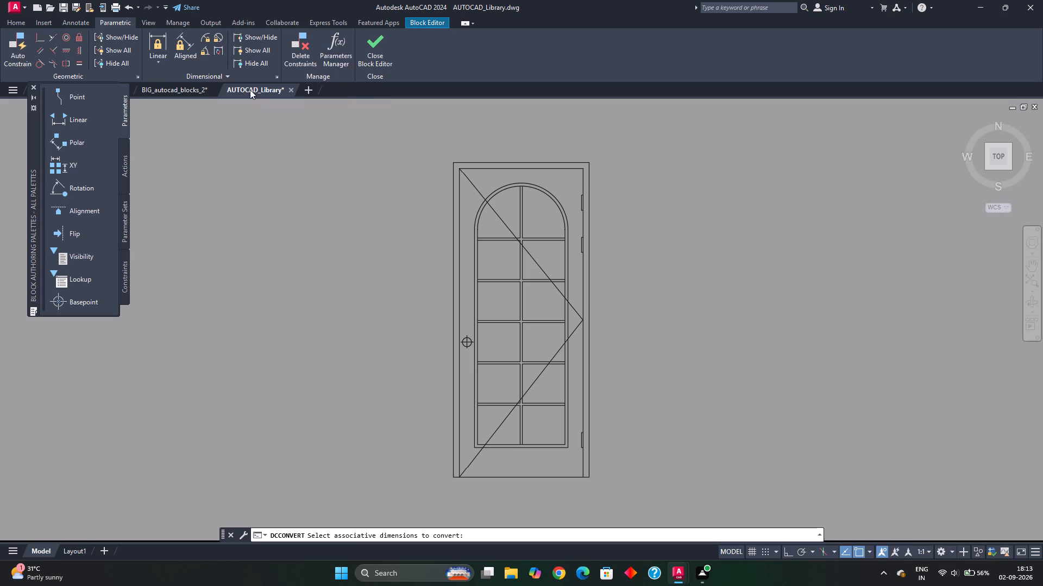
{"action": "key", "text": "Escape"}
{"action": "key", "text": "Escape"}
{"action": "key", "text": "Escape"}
Close the Block Editor on the arched glazed door block.
{"action": "left_click", "coordinate": [376, 50]}
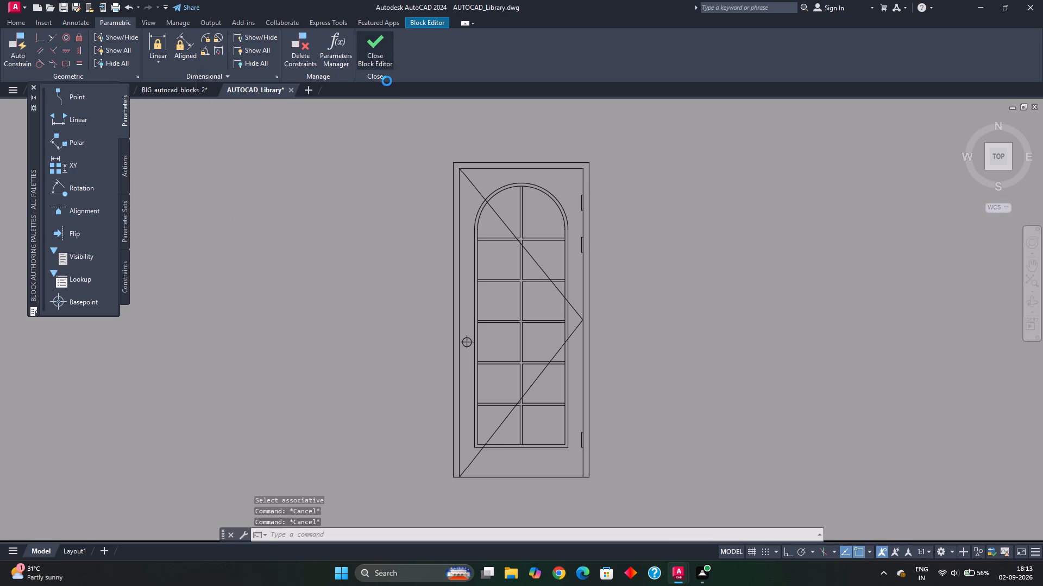
{"action": "left_click", "coordinate": [505, 288]}
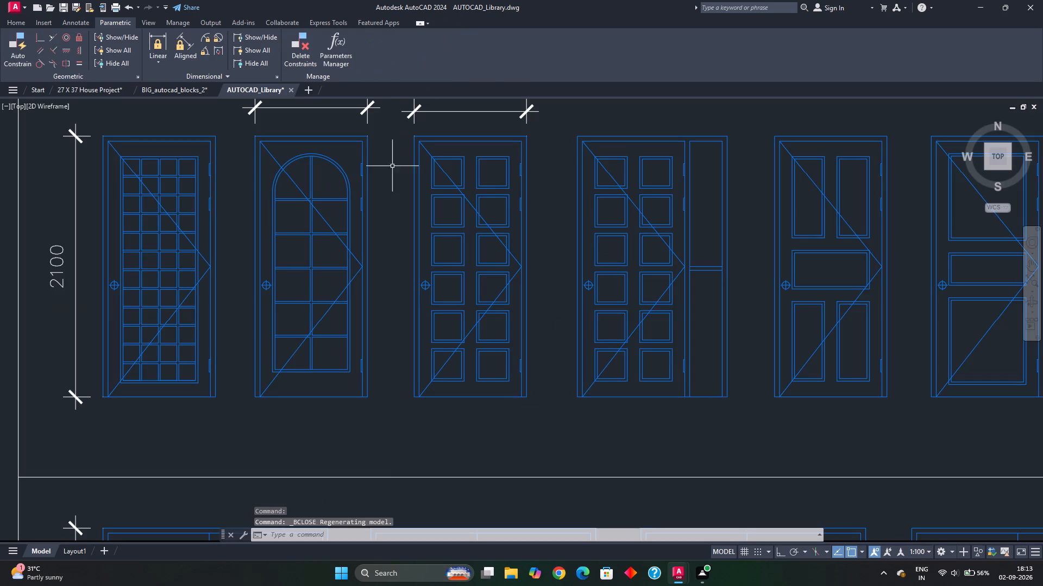
Switch to the 27 X 37 House Project drawing and erase the four diagonal lines across the double door's leaves.
{"action": "left_click", "coordinate": [87, 90]}
{"action": "scroll", "coordinate": [372, 354], "scroll_direction": "down", "scroll_amount": 3}
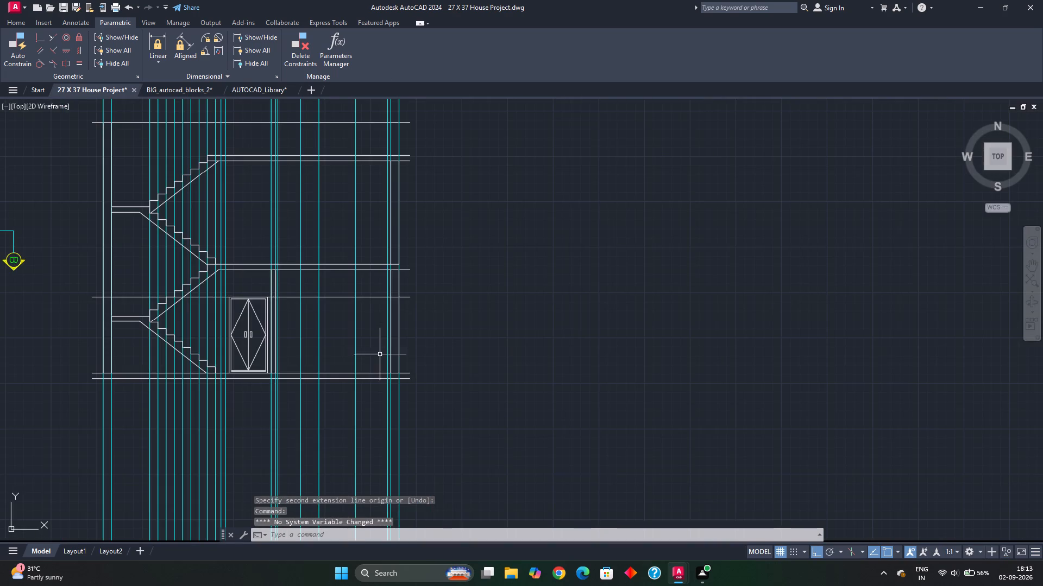
{"action": "middle_click_drag", "start_coordinate": [378, 358], "coordinate": [436, 320]}
{"action": "middle_click_drag", "start_coordinate": [315, 295], "coordinate": [395, 339]}
{"action": "scroll", "coordinate": [403, 337], "scroll_direction": "up", "scroll_amount": 1}
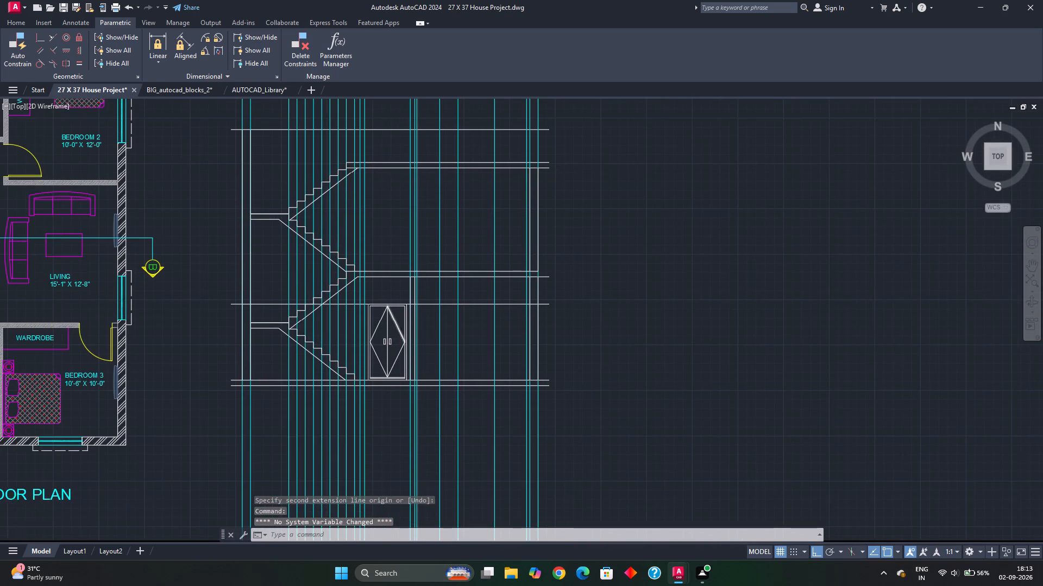
{"action": "scroll", "coordinate": [403, 337], "scroll_direction": "up", "scroll_amount": 1}
{"action": "left_click", "coordinate": [383, 307]}
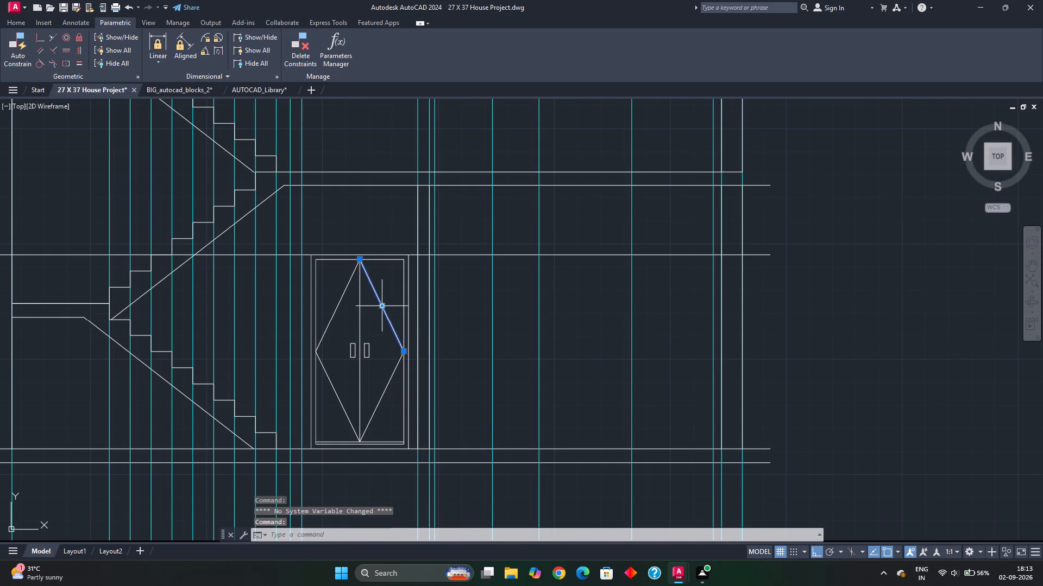
{"action": "left_click", "coordinate": [399, 405]}
{"action": "left_click", "coordinate": [383, 381]}
{"action": "left_click", "coordinate": [338, 383]}
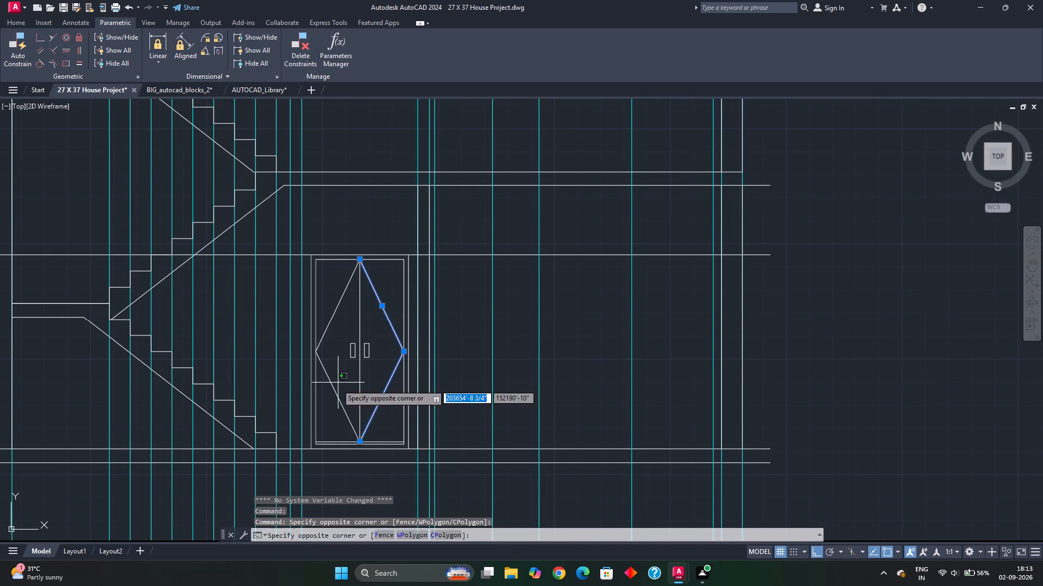
{"action": "left_click", "coordinate": [327, 398]}
{"action": "left_click", "coordinate": [338, 337]}
{"action": "left_click", "coordinate": [329, 315]}
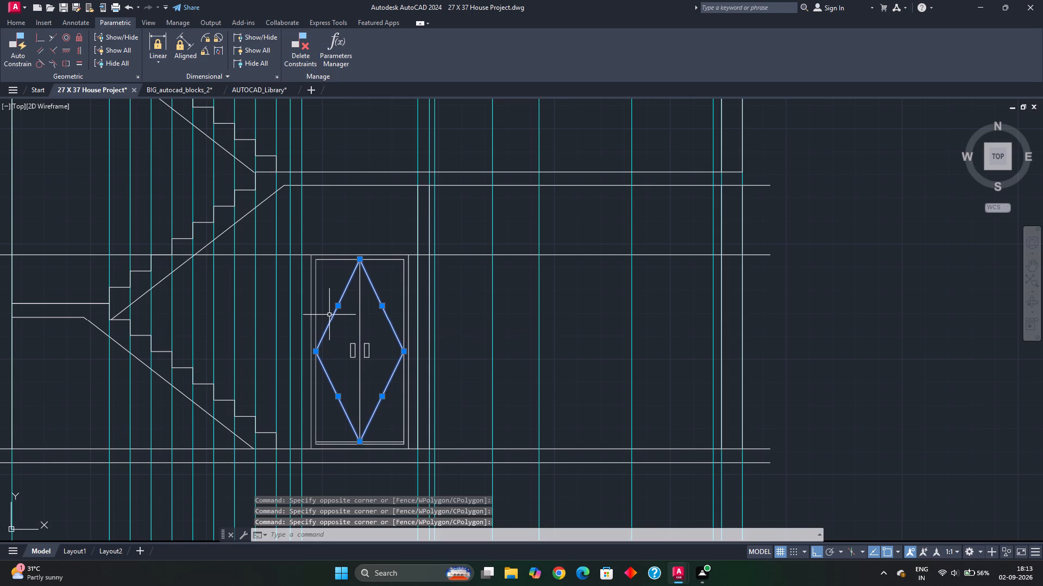
{"action": "key", "text": "Delete"}
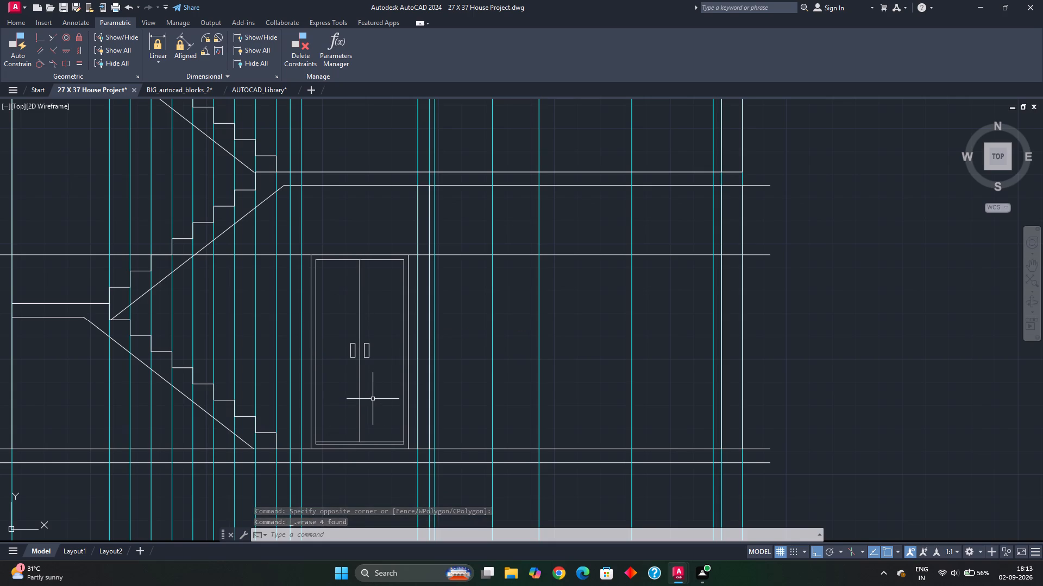
Examine the double door's bottom edge and the adjoining ground-floor line segments in the section.
{"action": "middle_click_drag", "start_coordinate": [355, 412], "coordinate": [367, 384]}
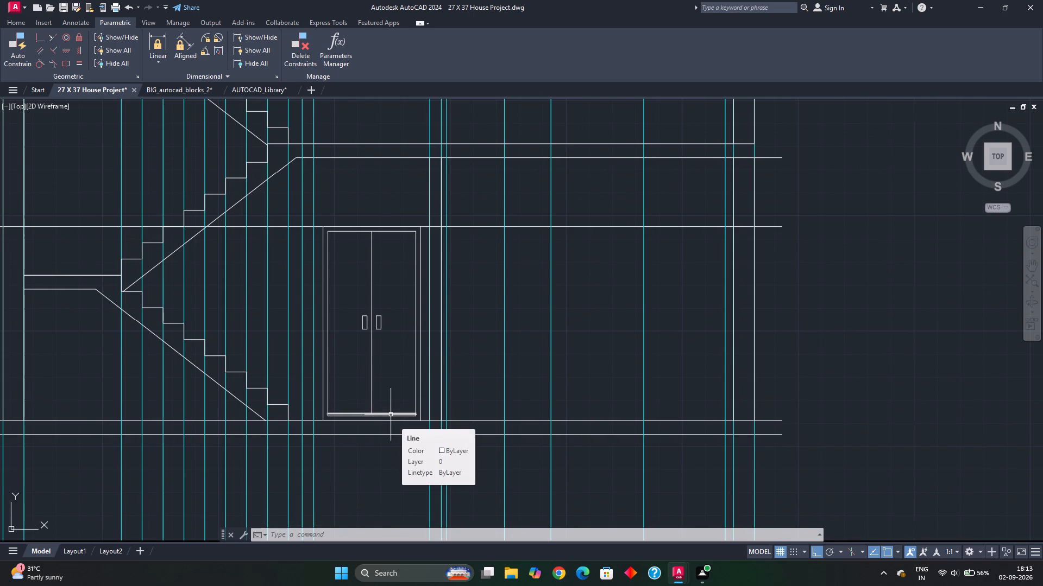
{"action": "middle_click_drag", "start_coordinate": [391, 411], "coordinate": [384, 370]}
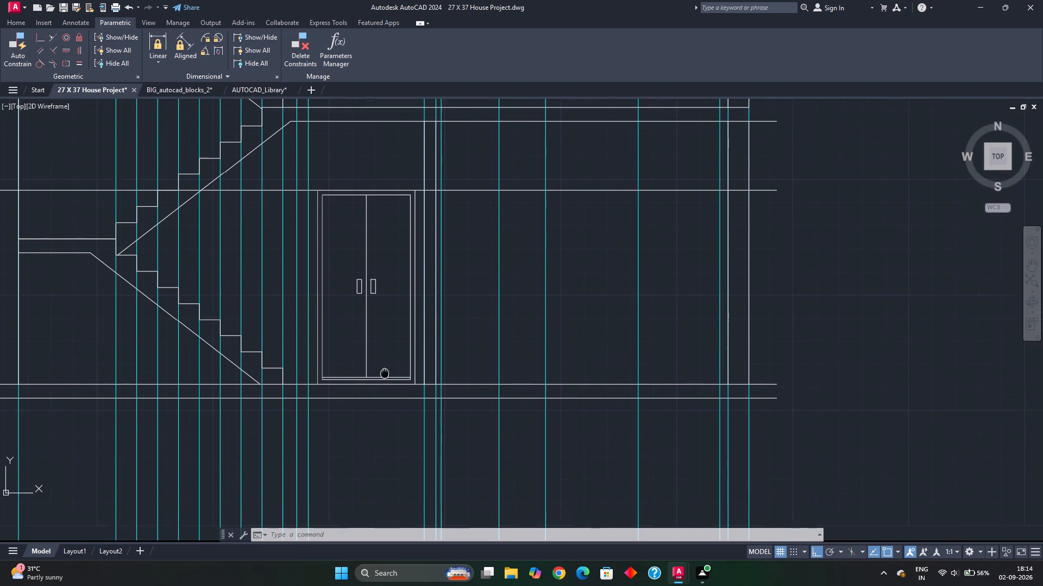
{"action": "middle_click_drag", "start_coordinate": [384, 370], "coordinate": [384, 368]}
{"action": "scroll", "coordinate": [475, 386], "scroll_direction": "up", "scroll_amount": 1}
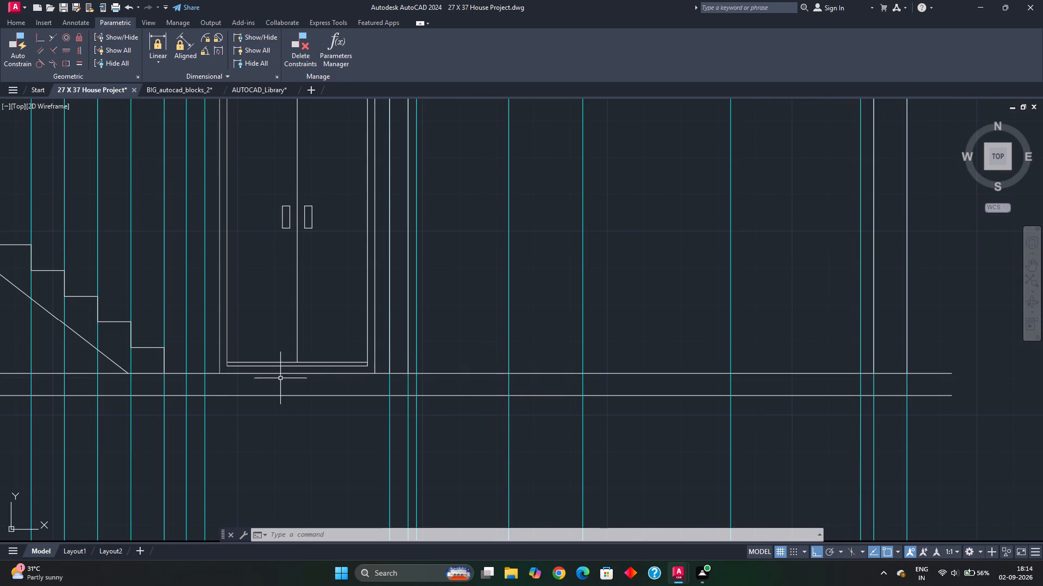
{"action": "middle_click_drag", "start_coordinate": [203, 399], "coordinate": [306, 402]}
{"action": "scroll", "coordinate": [227, 407], "scroll_direction": "down", "scroll_amount": 1}
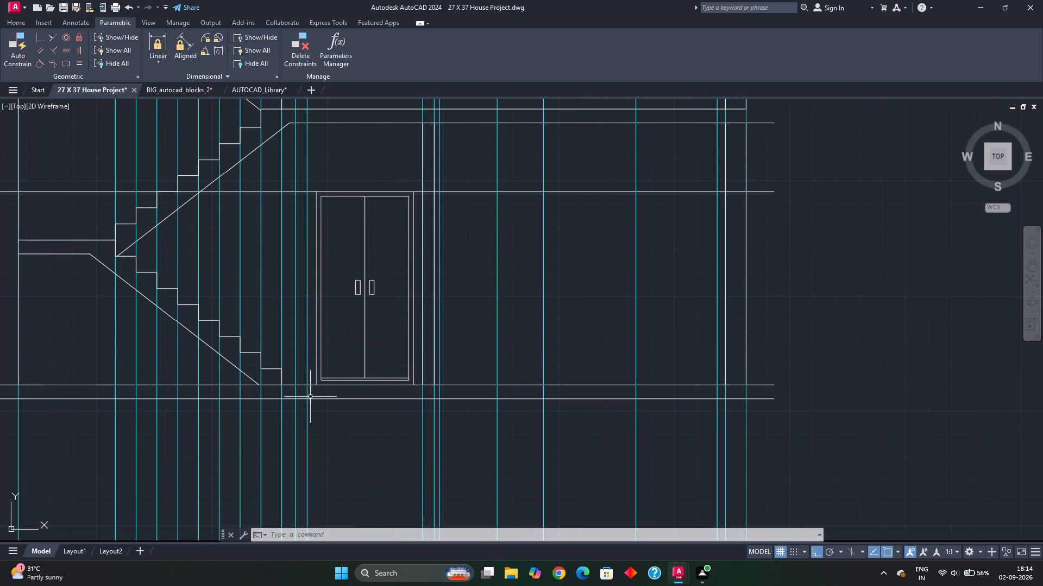
{"action": "left_click", "coordinate": [336, 386]}
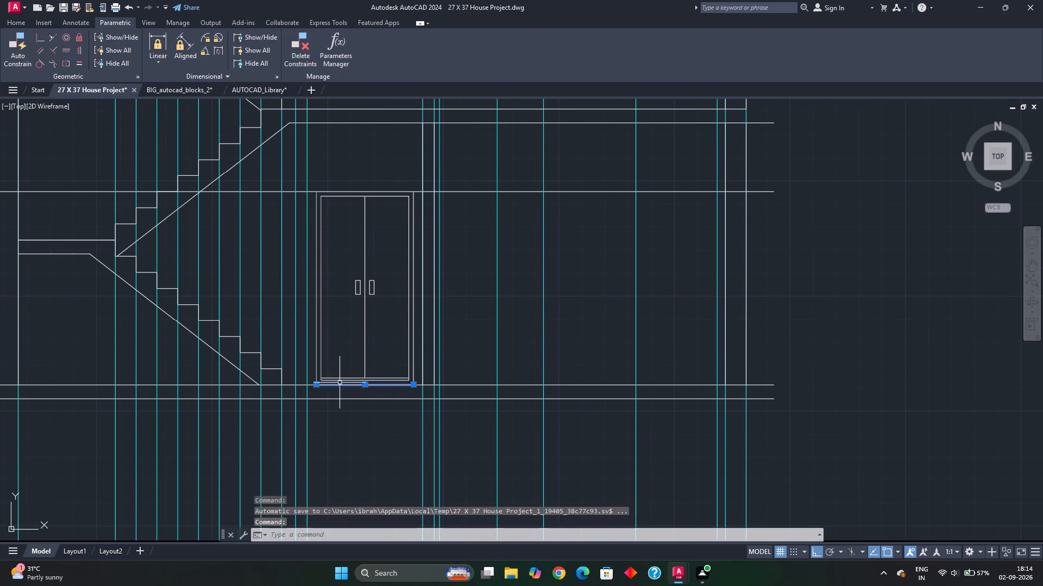
{"action": "key", "text": "Escape"}
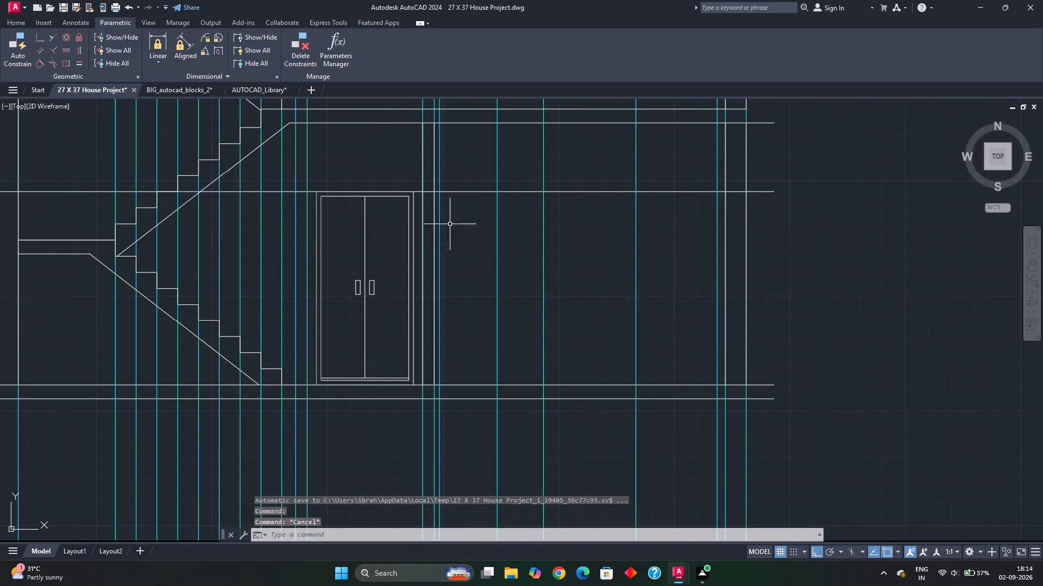
{"action": "middle_click_drag", "start_coordinate": [460, 219], "coordinate": [497, 288]}
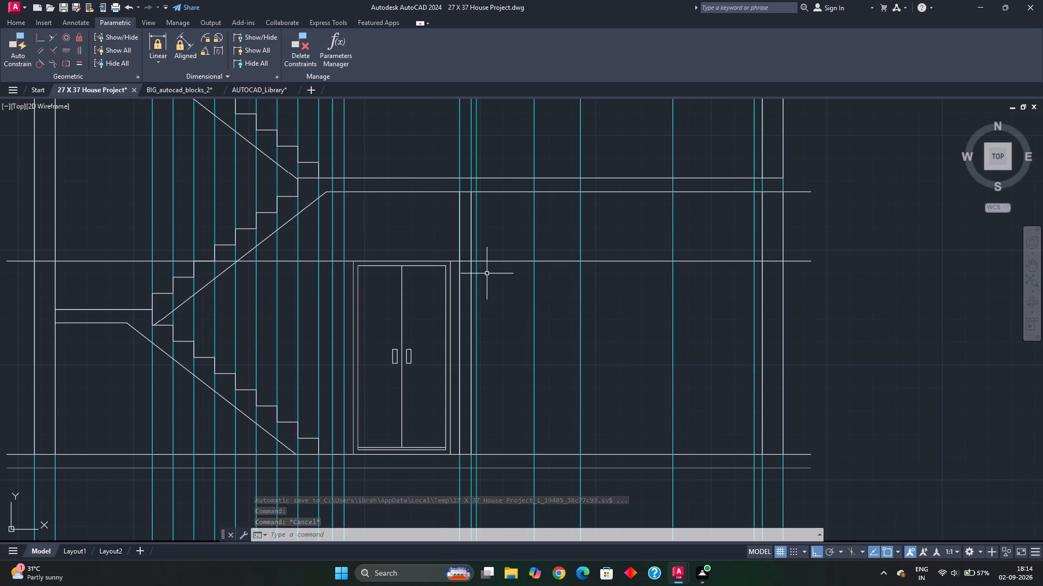
{"action": "middle_click_drag", "start_coordinate": [636, 419], "coordinate": [619, 353]}
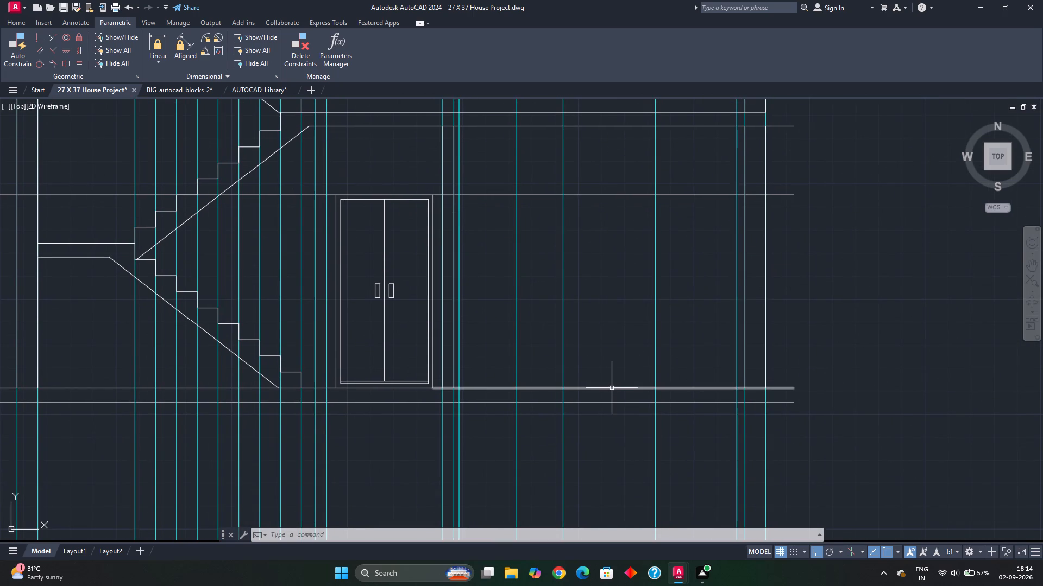
{"action": "left_click", "coordinate": [612, 389]}
{"action": "key", "text": "Escape"}
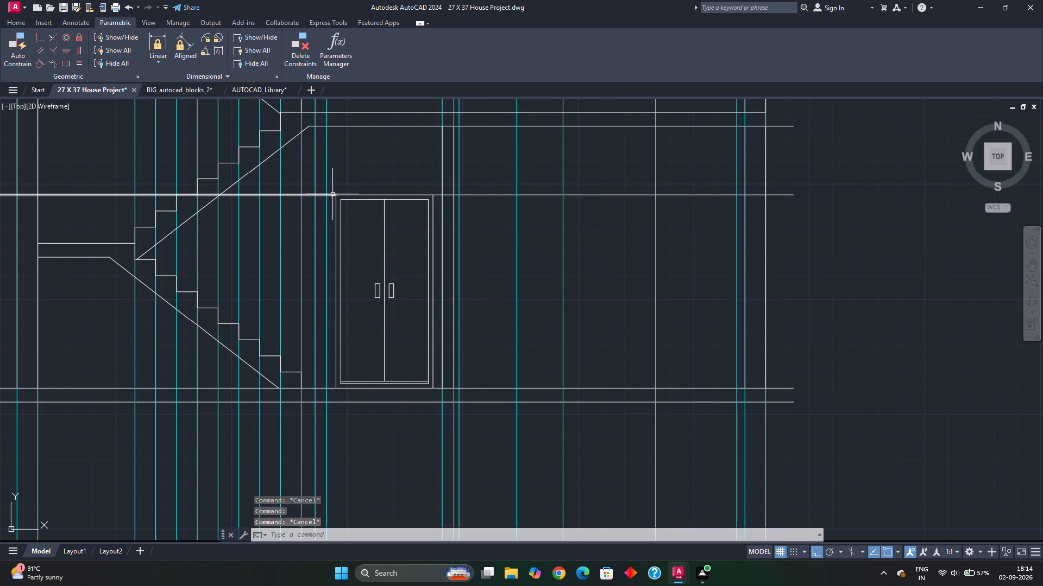
Move the whole double door by its lower right corner into the empty space right of the section, level with the ground floor line.
{"action": "left_click", "coordinate": [381, 194]}
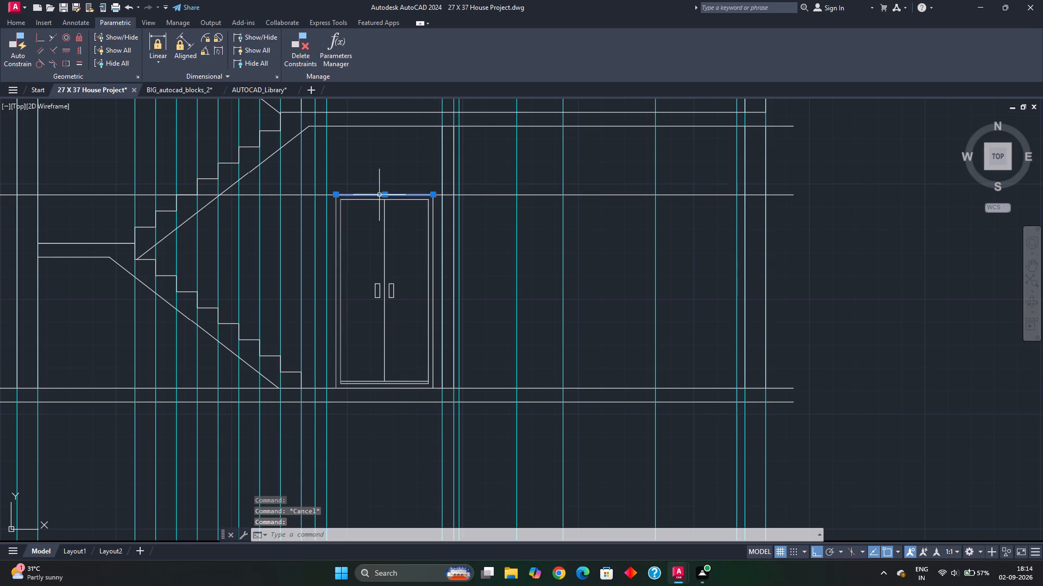
{"action": "scroll", "coordinate": [360, 234], "scroll_direction": "up", "scroll_amount": 1}
{"action": "left_click", "coordinate": [313, 163]}
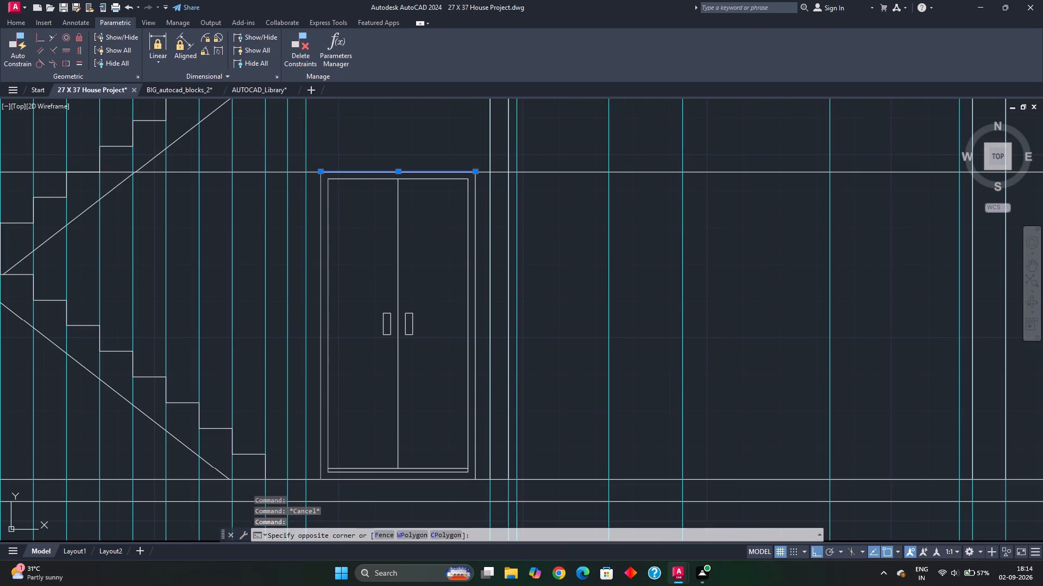
{"action": "left_click", "coordinate": [483, 490]}
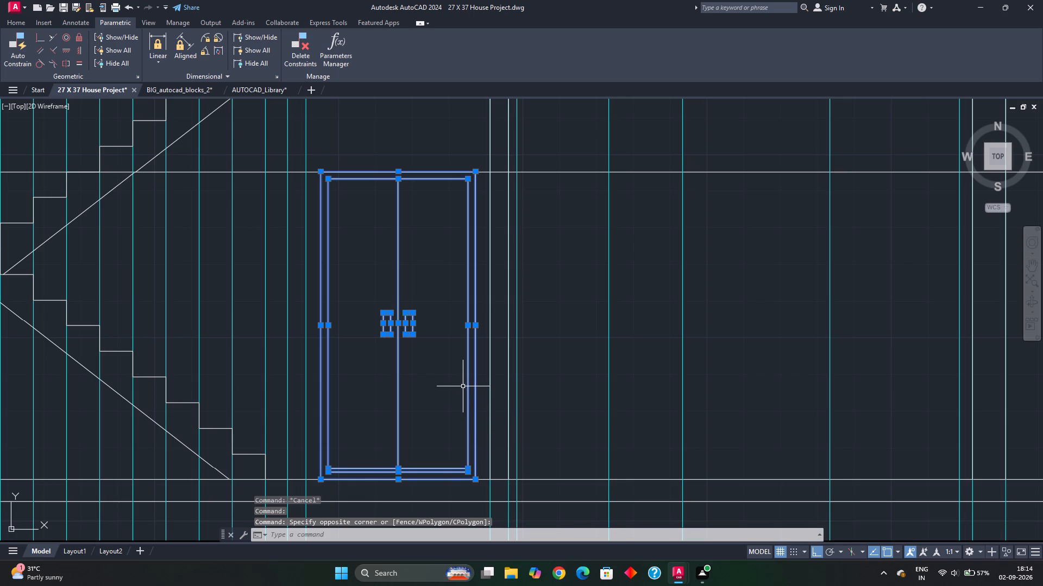
{"action": "key", "text": "m"}
{"action": "key", "text": "Return"}
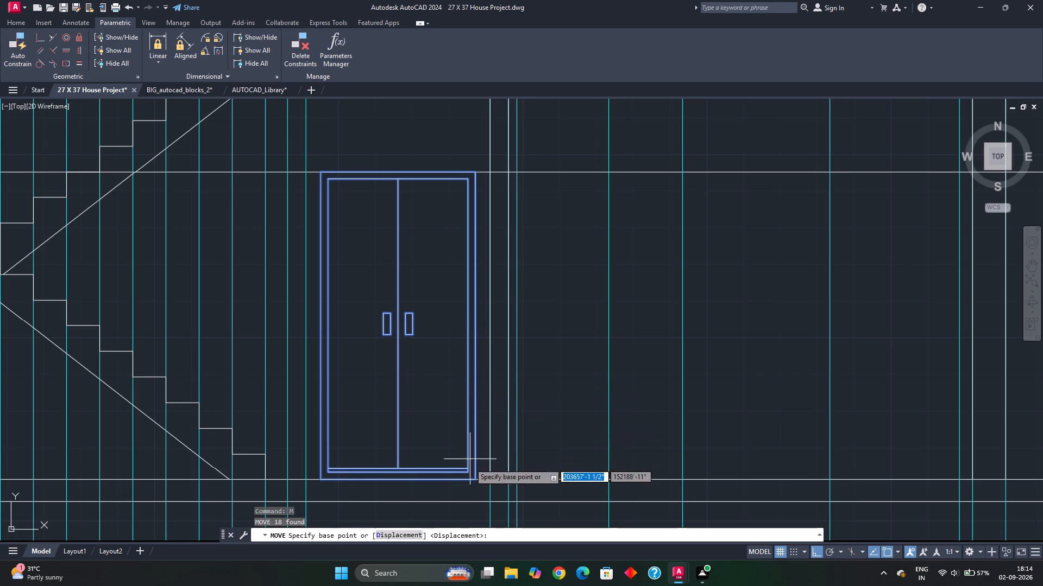
{"action": "left_click", "coordinate": [475, 480]}
{"action": "scroll", "coordinate": [569, 476], "scroll_direction": "down", "scroll_amount": 3}
{"action": "middle_click_drag", "start_coordinate": [570, 472], "coordinate": [435, 431]}
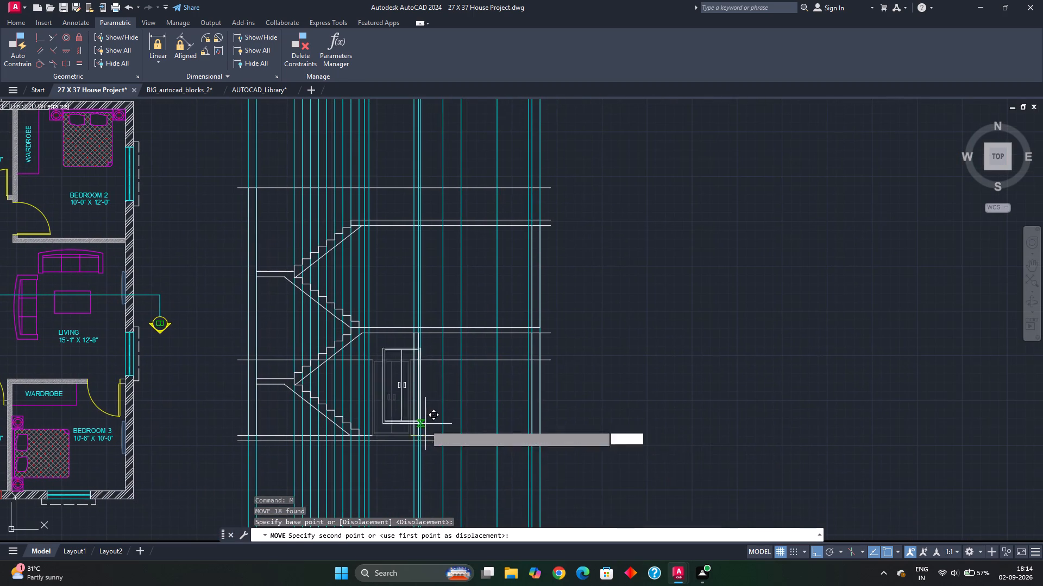
{"action": "left_click", "coordinate": [656, 438]}
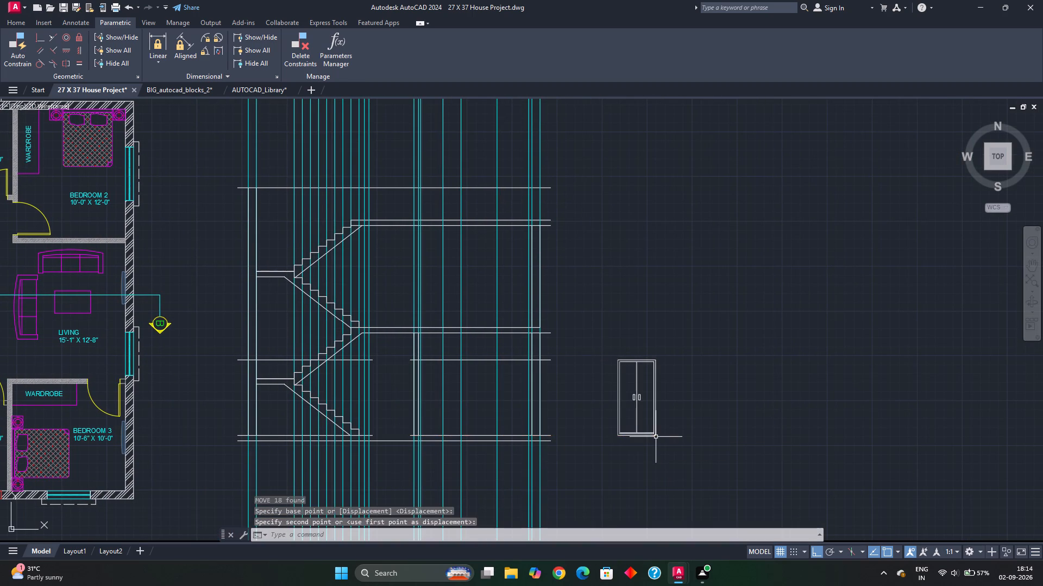
Select the top line of the slab between the two storeys.
{"action": "scroll", "coordinate": [432, 428], "scroll_direction": "up", "scroll_amount": 2}
{"action": "middle_click_drag", "start_coordinate": [428, 429], "coordinate": [489, 390]}
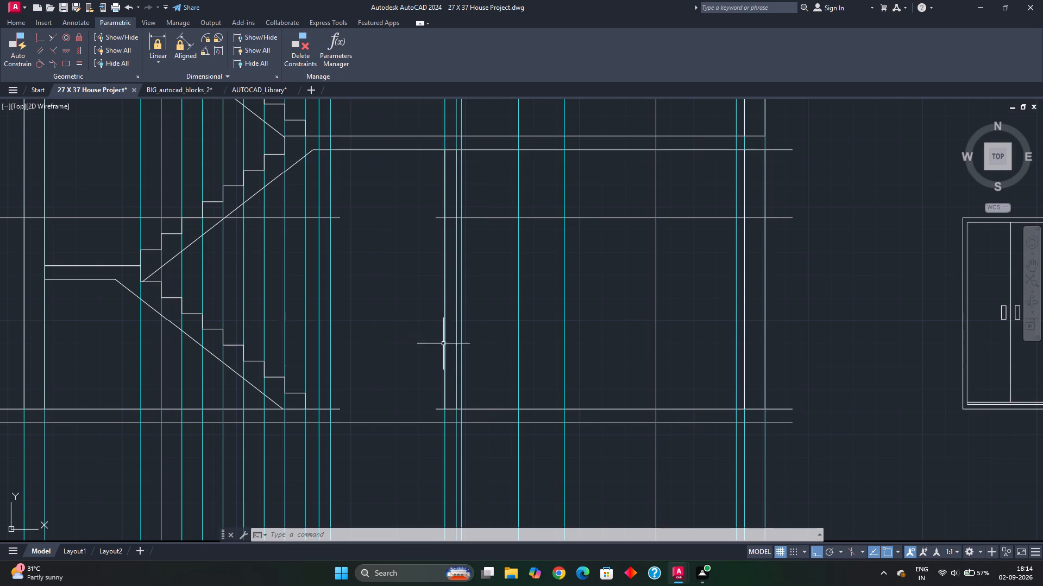
{"action": "scroll", "coordinate": [480, 340], "scroll_direction": "down", "scroll_amount": 1}
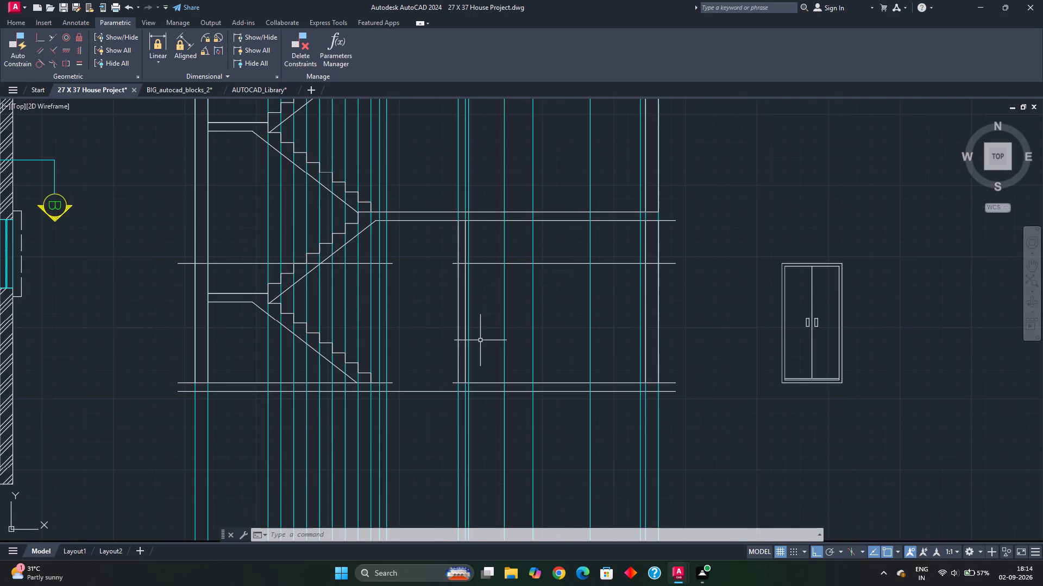
{"action": "middle_click_drag", "start_coordinate": [480, 342], "coordinate": [486, 365]}
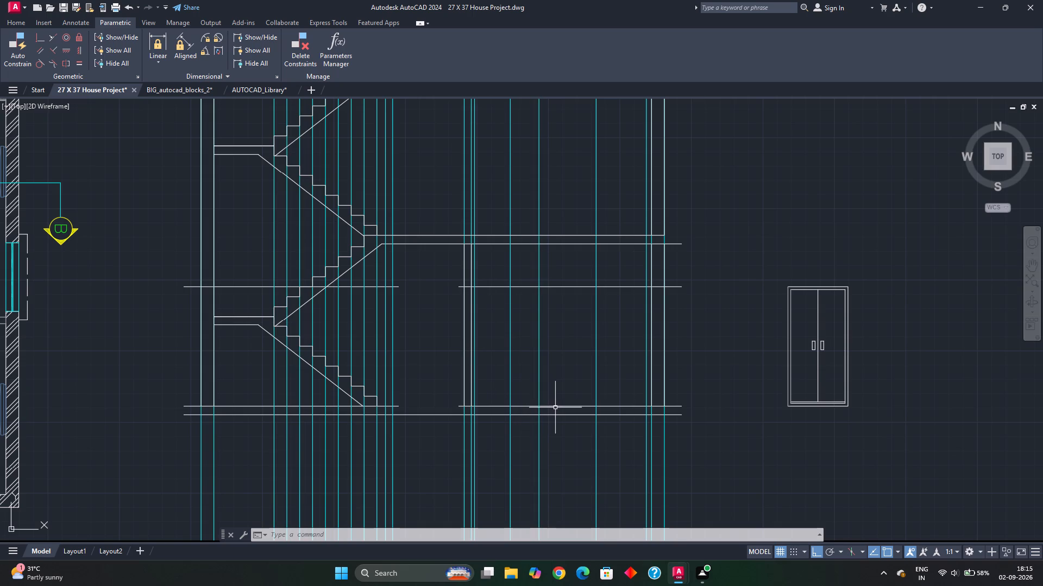
{"action": "left_click", "coordinate": [523, 236]}
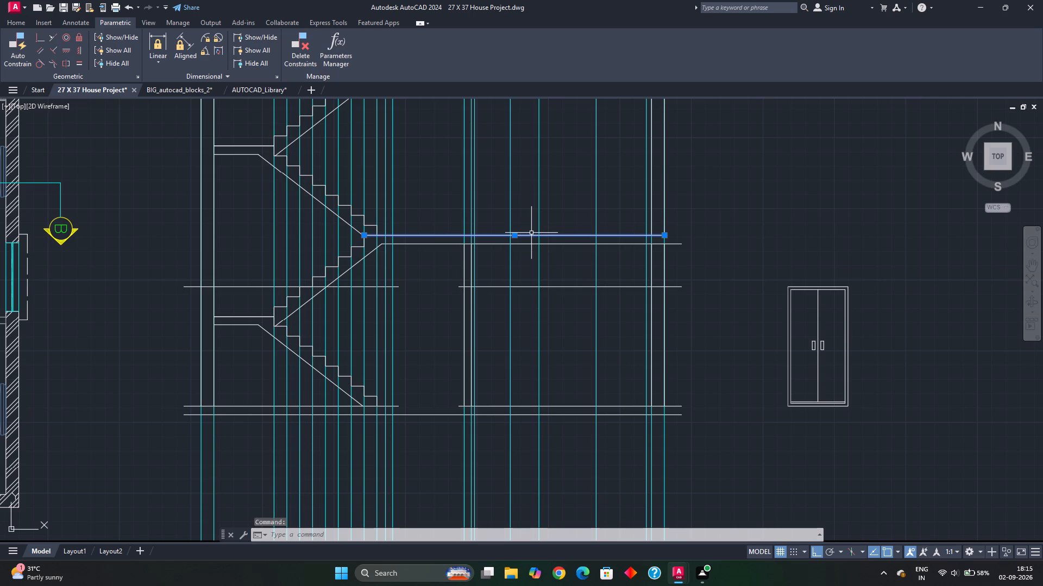